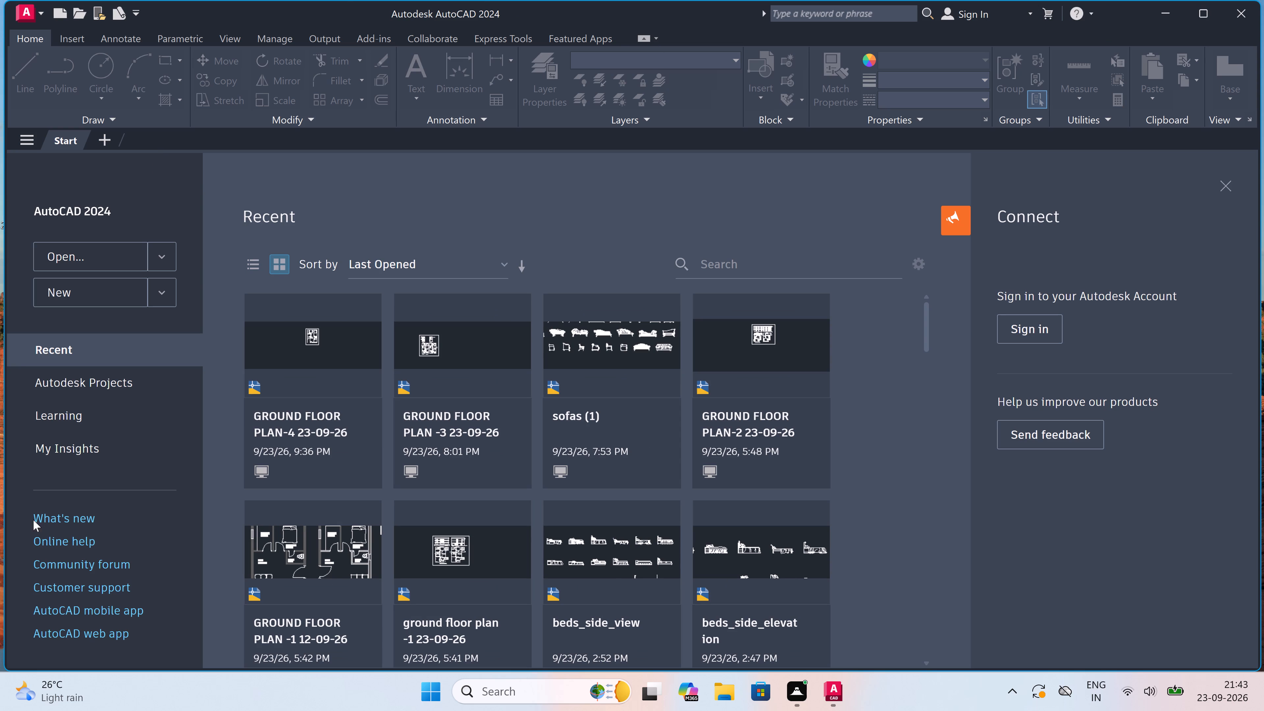
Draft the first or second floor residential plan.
Create a new blank drawing.
double_click(120, 288)
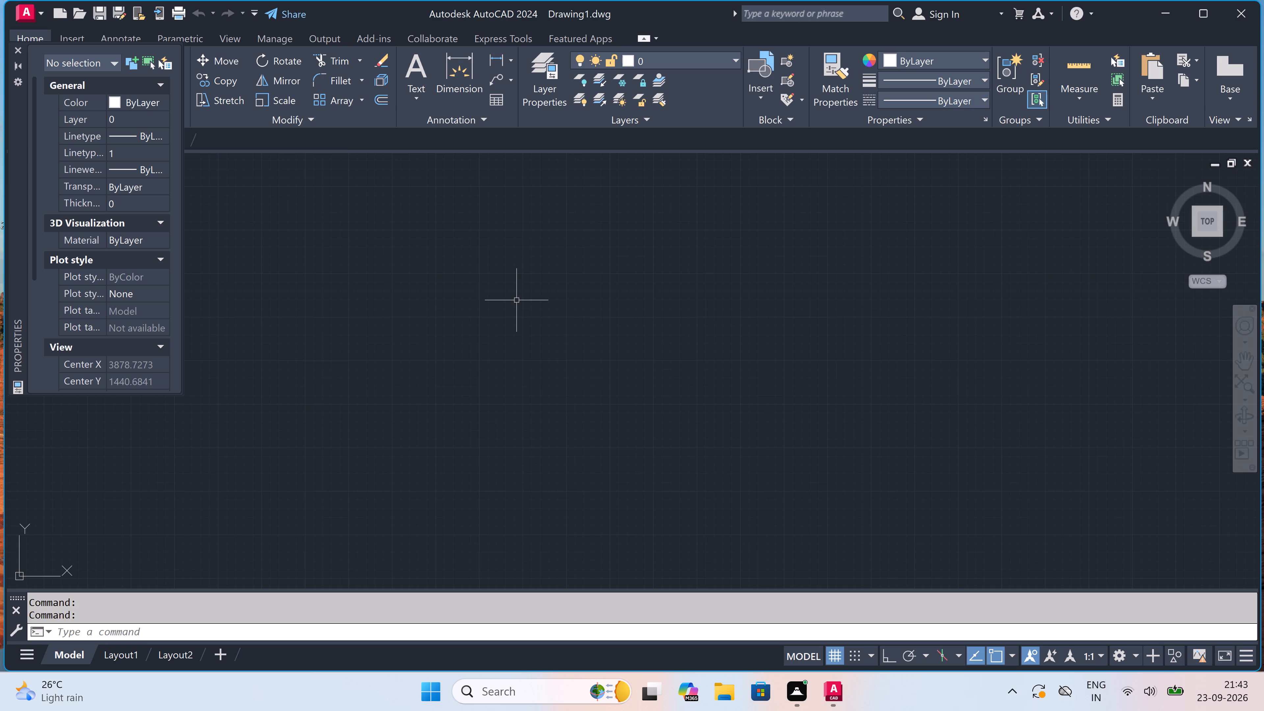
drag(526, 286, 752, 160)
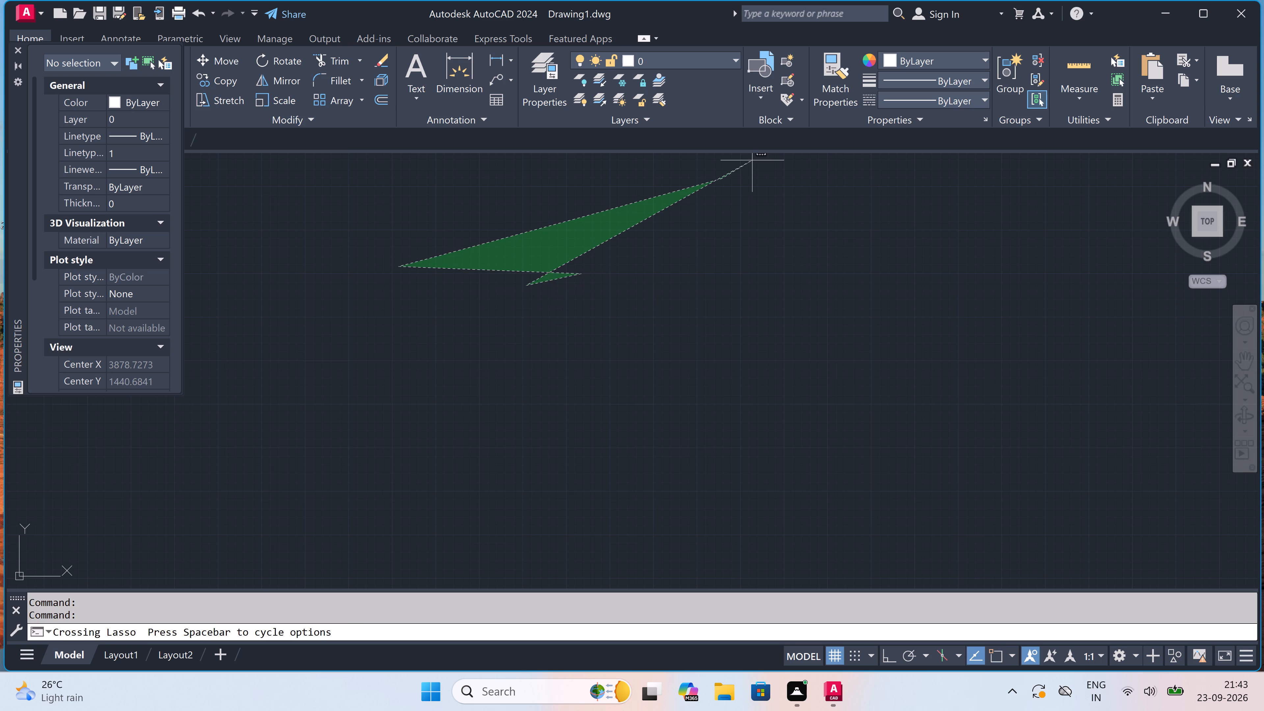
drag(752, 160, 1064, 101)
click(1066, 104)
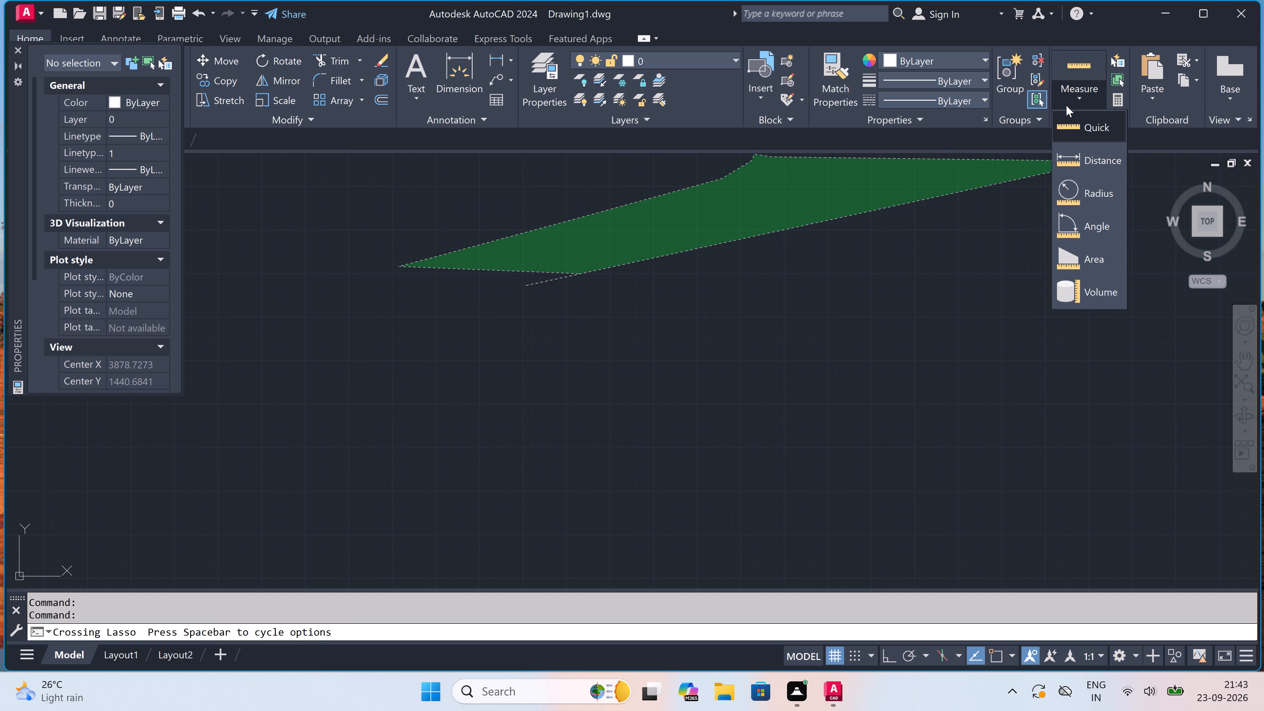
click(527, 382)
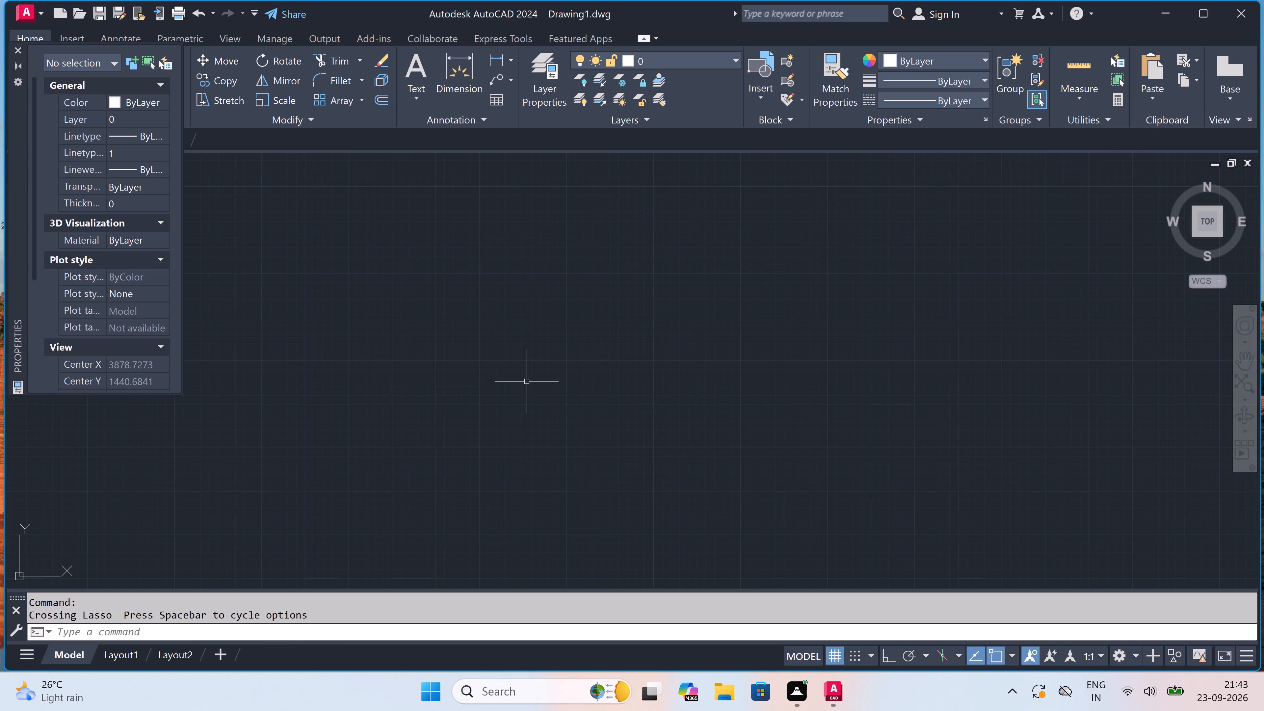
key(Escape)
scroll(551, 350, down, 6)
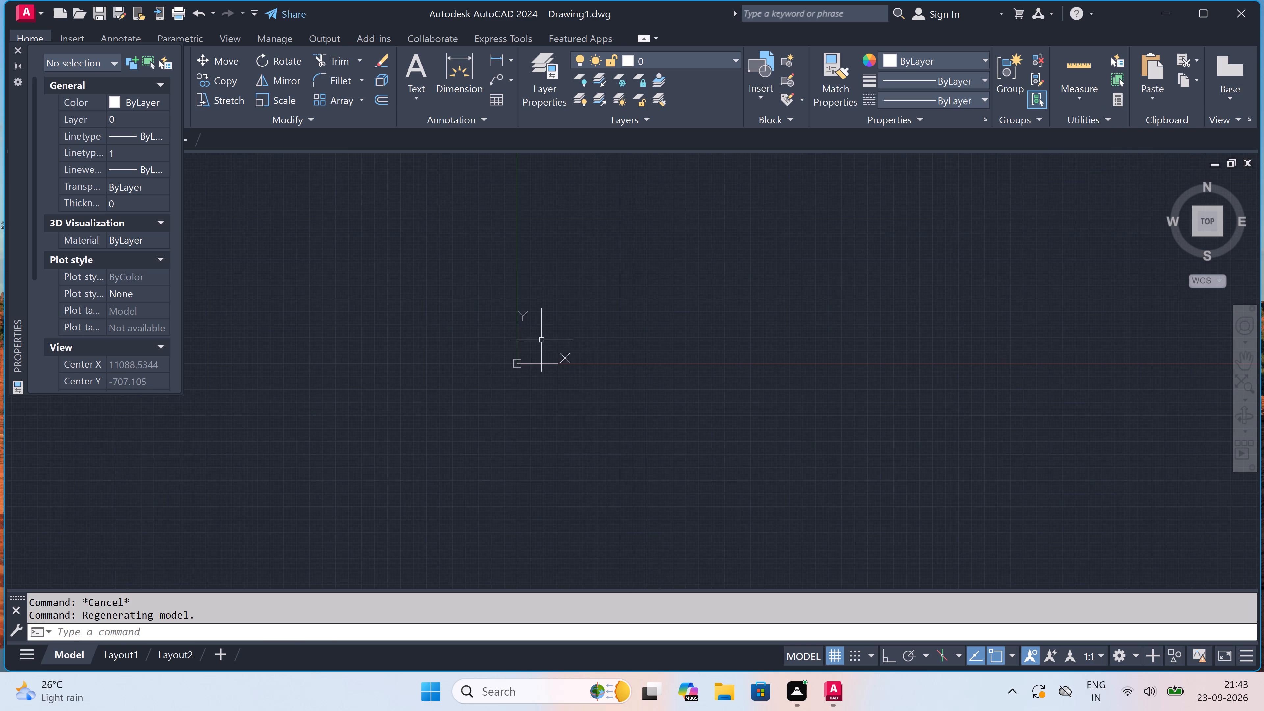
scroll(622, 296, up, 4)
Set the drawing units to Engineering length with 0'-0" precision and Inches as the insertion scale.
text(un)
key(space)
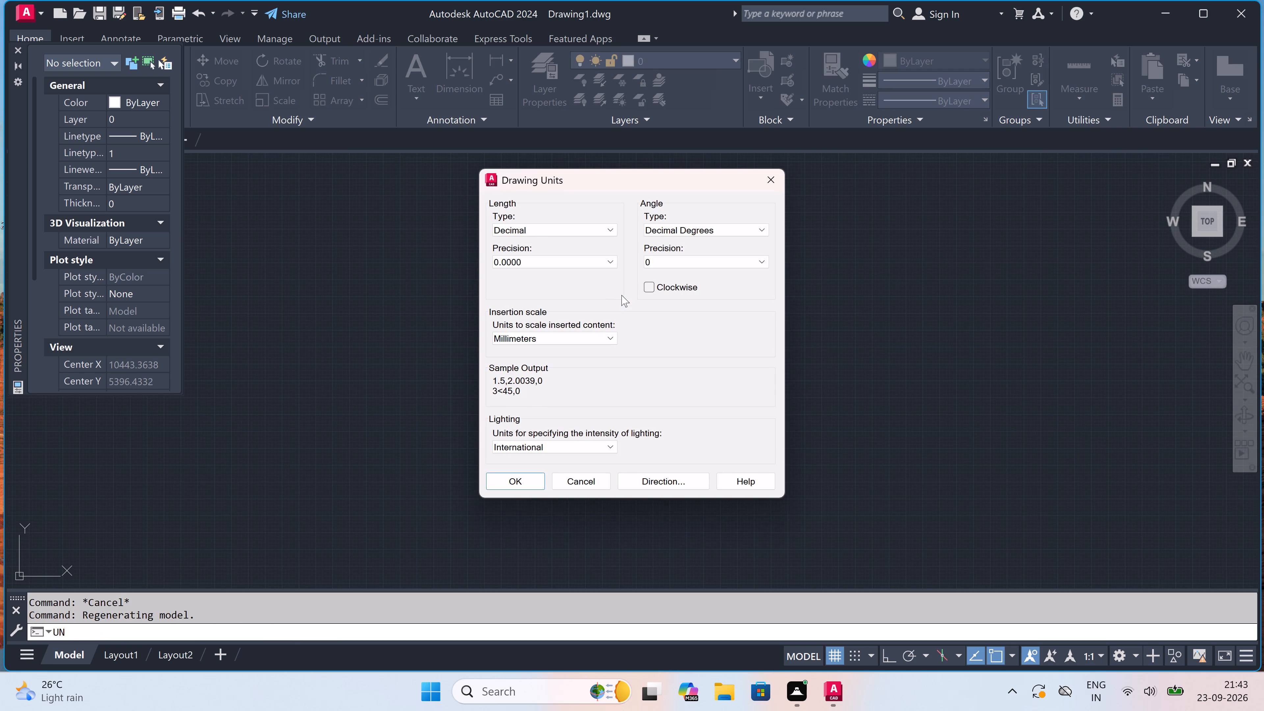
click(537, 224)
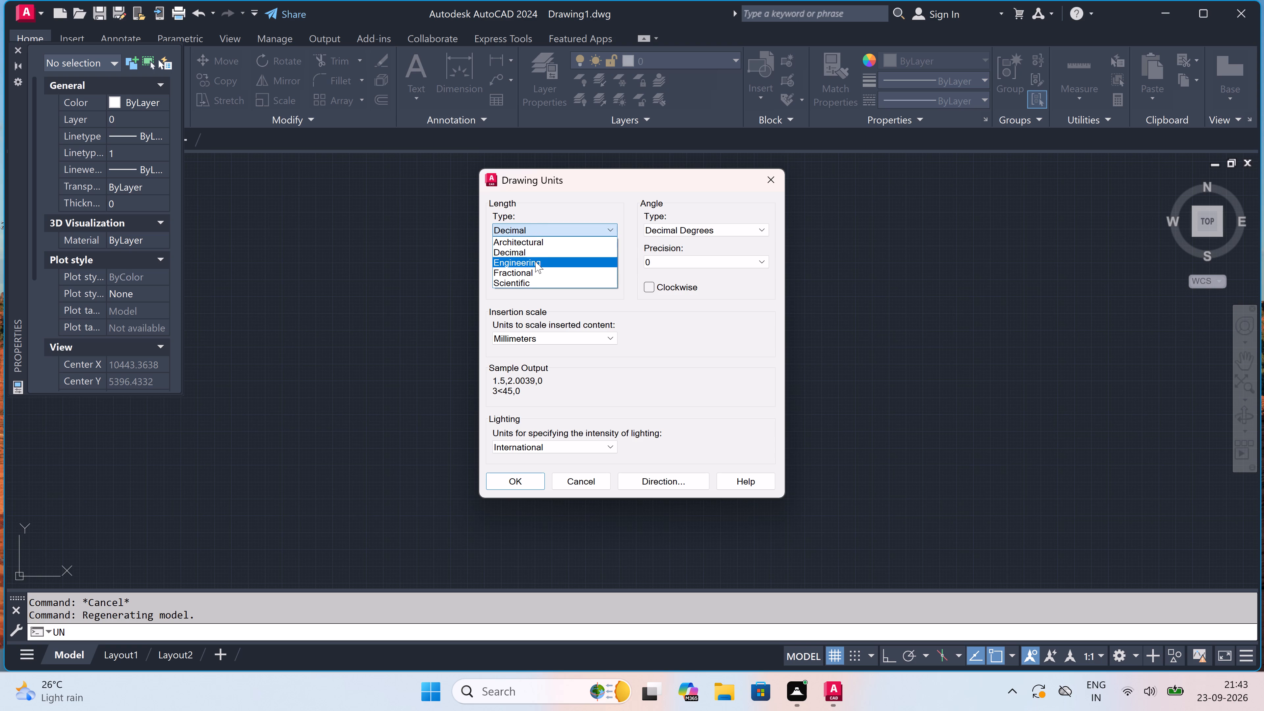
click(535, 259)
click(535, 259)
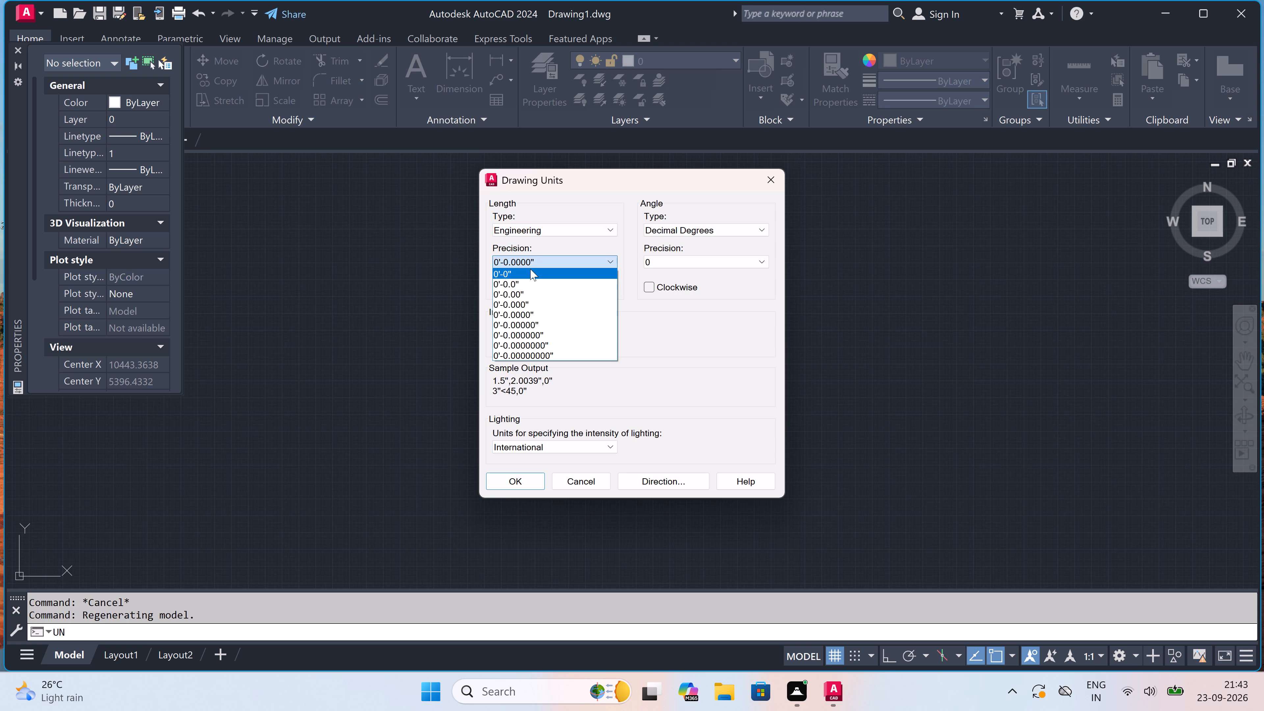
click(530, 269)
click(526, 336)
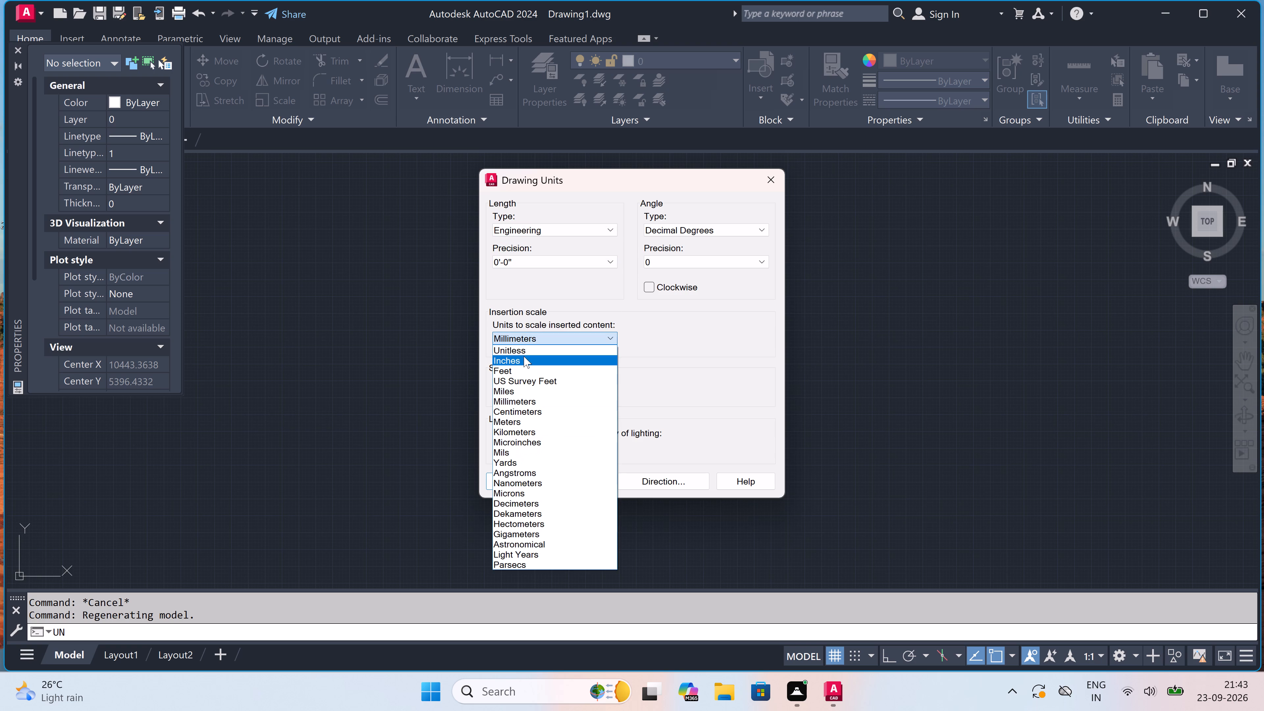
click(524, 356)
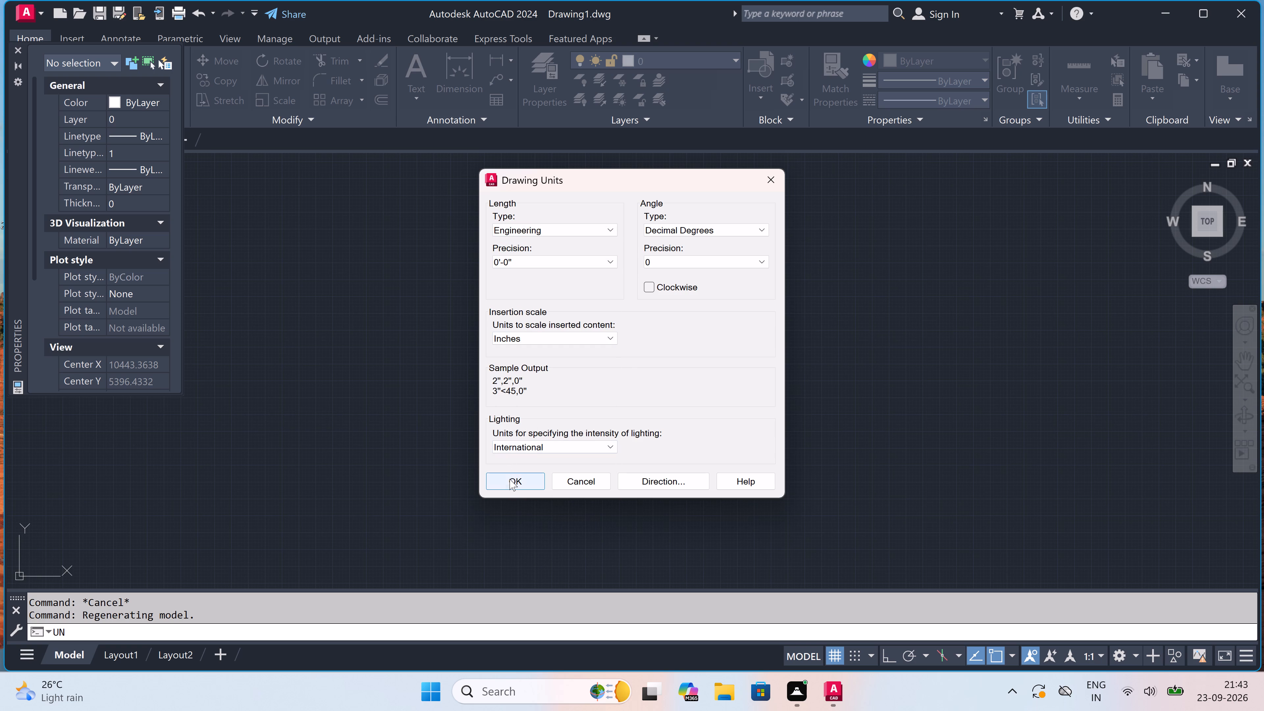
click(510, 479)
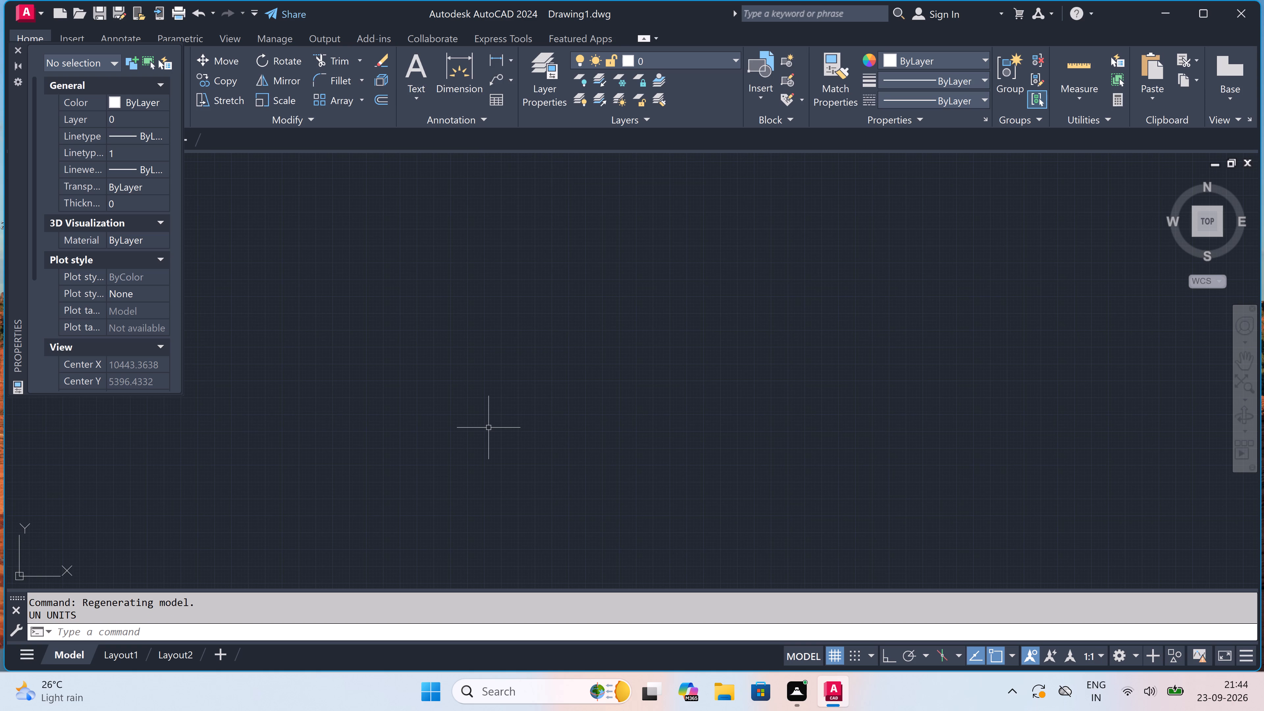
Draw vertical and horizontal construction lines crossing at one common point, with Ortho mode on.
key(x)
key(l)
key(space)
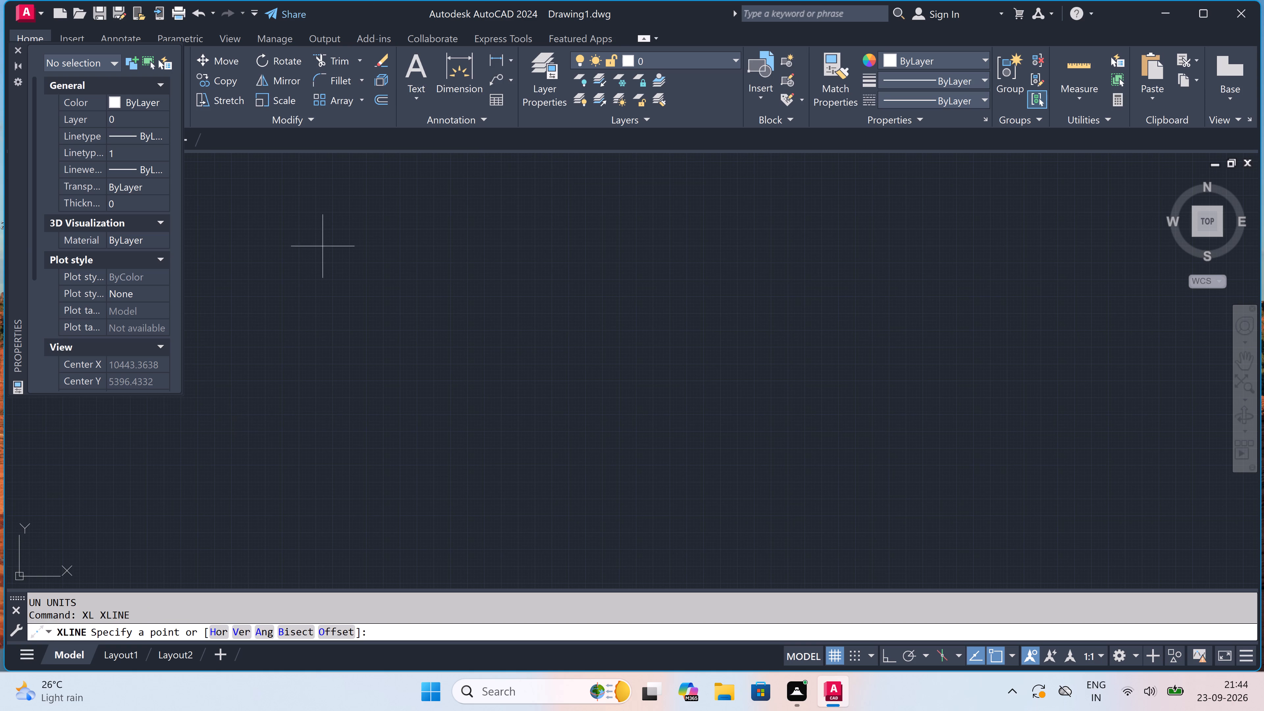
click(365, 246)
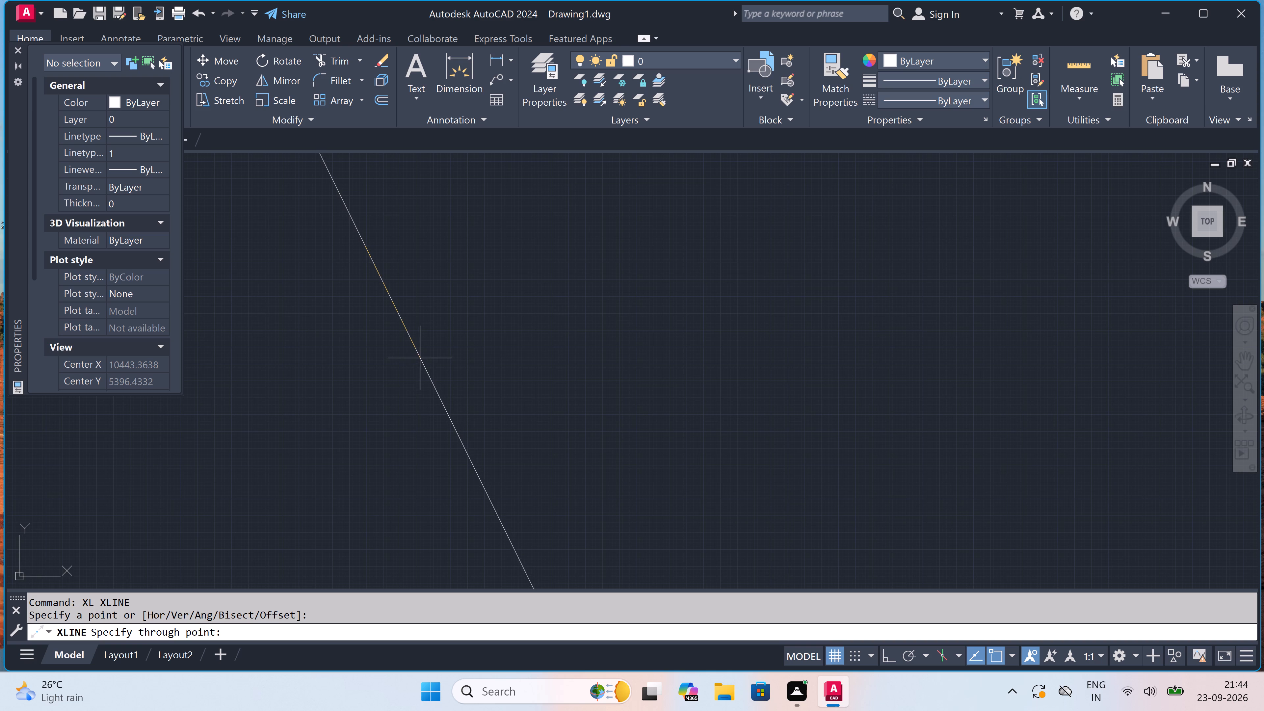
key(F8)
click(356, 382)
click(376, 254)
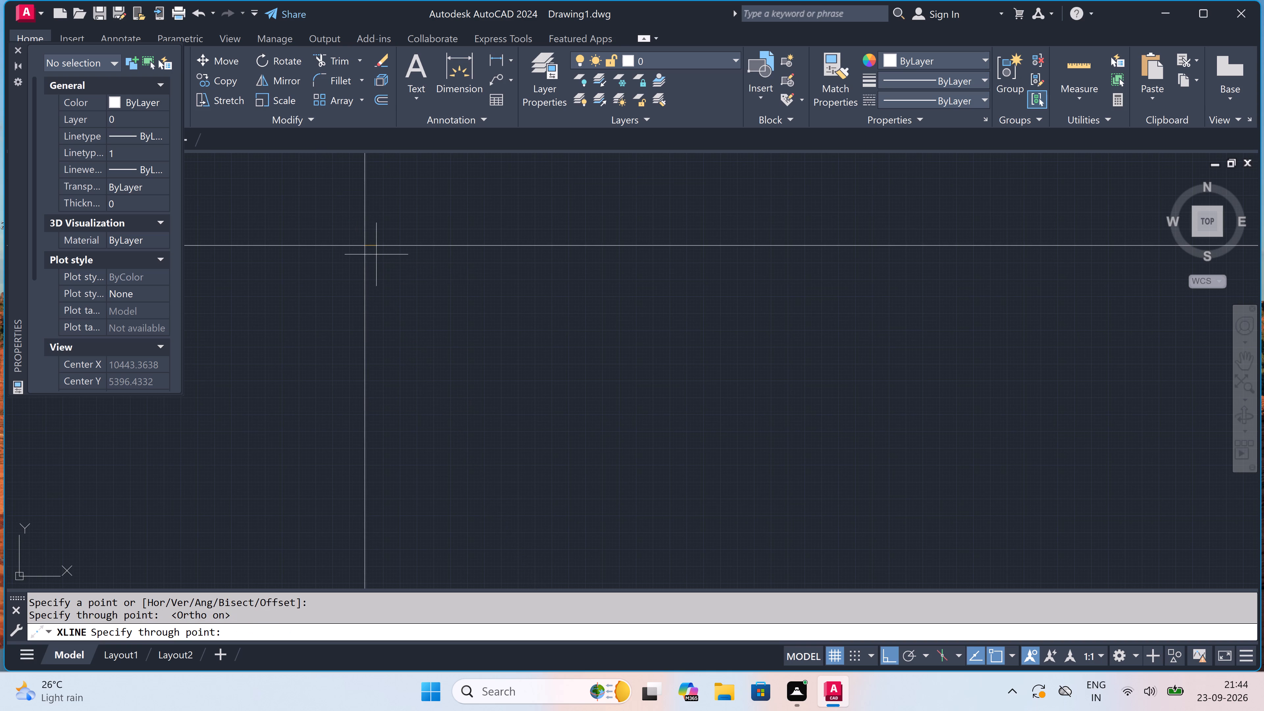
click(413, 260)
key(Escape)
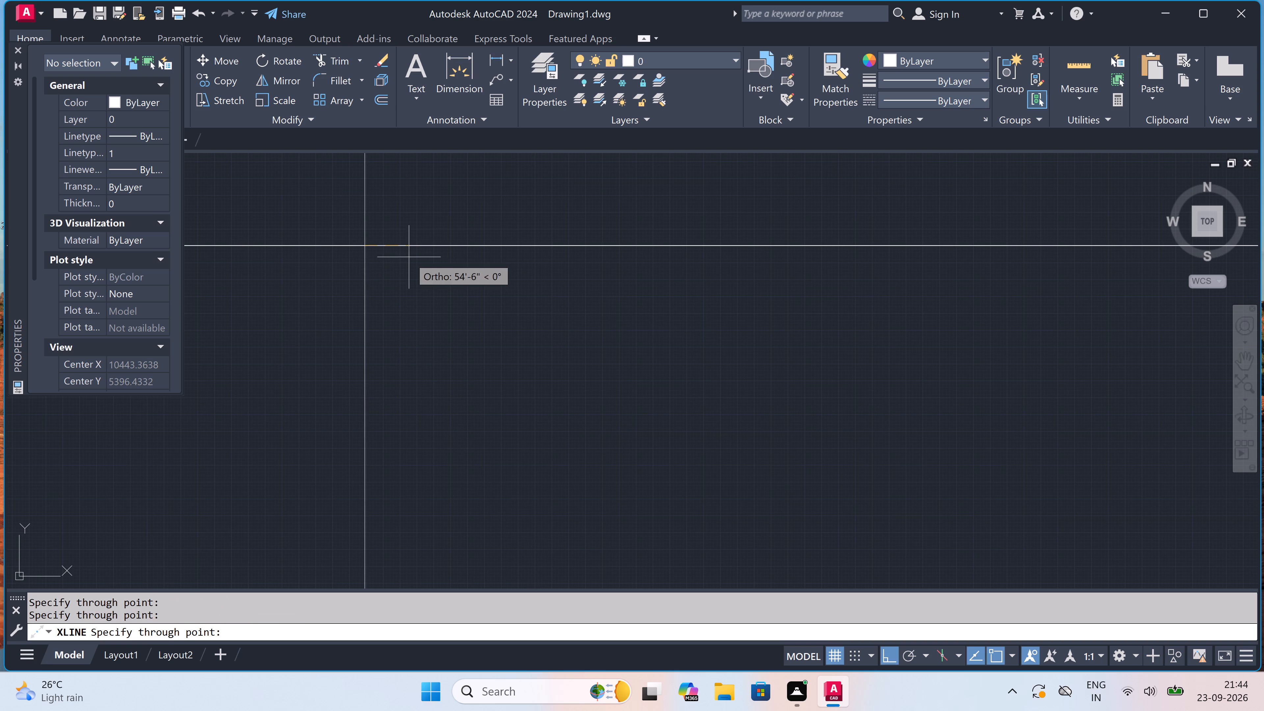
Trim the construction lines above and to the left of their intersection so they form an upper-left corner.
scroll(364, 235, up, 3)
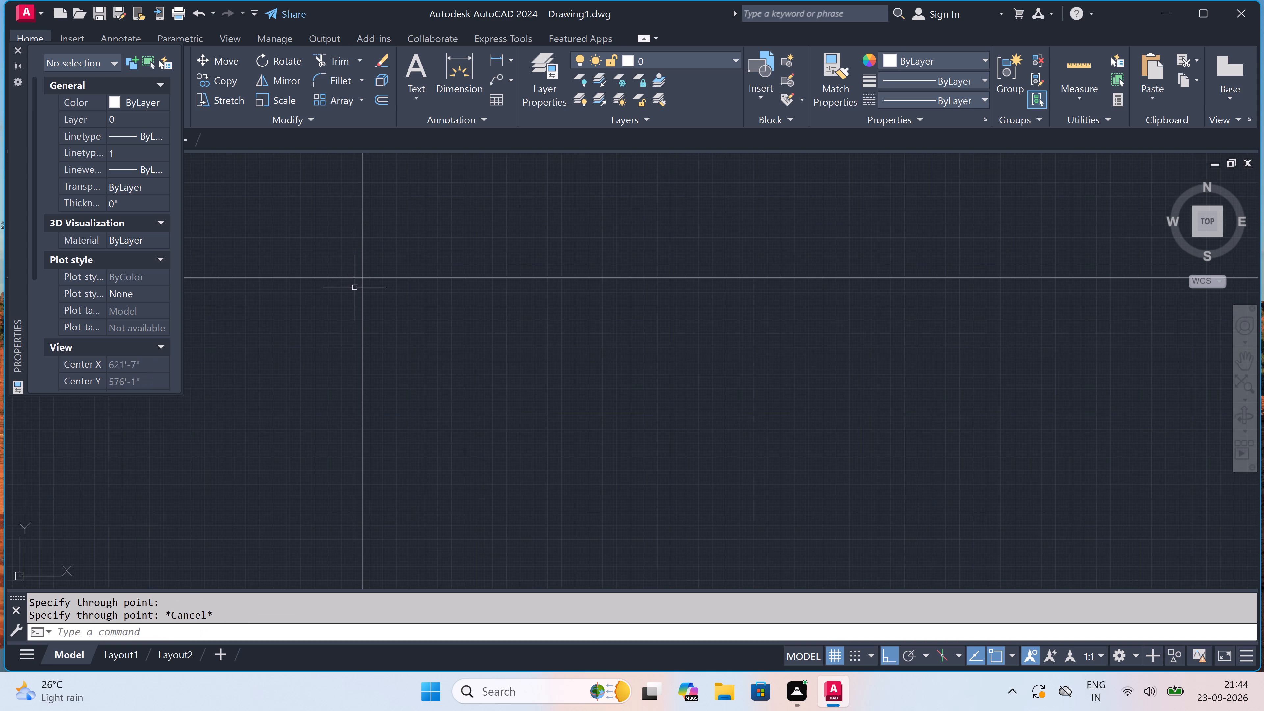
scroll(357, 282, up, 5)
scroll(381, 266, down, 2)
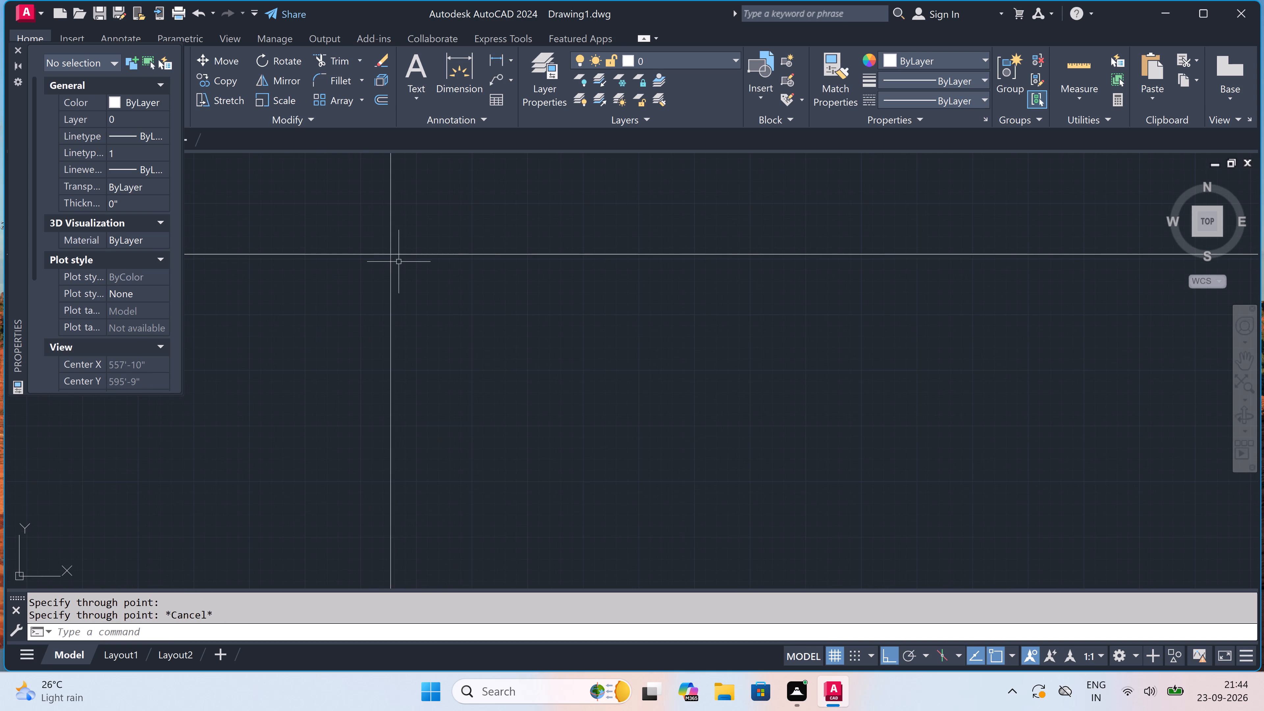
scroll(435, 252, down, 1)
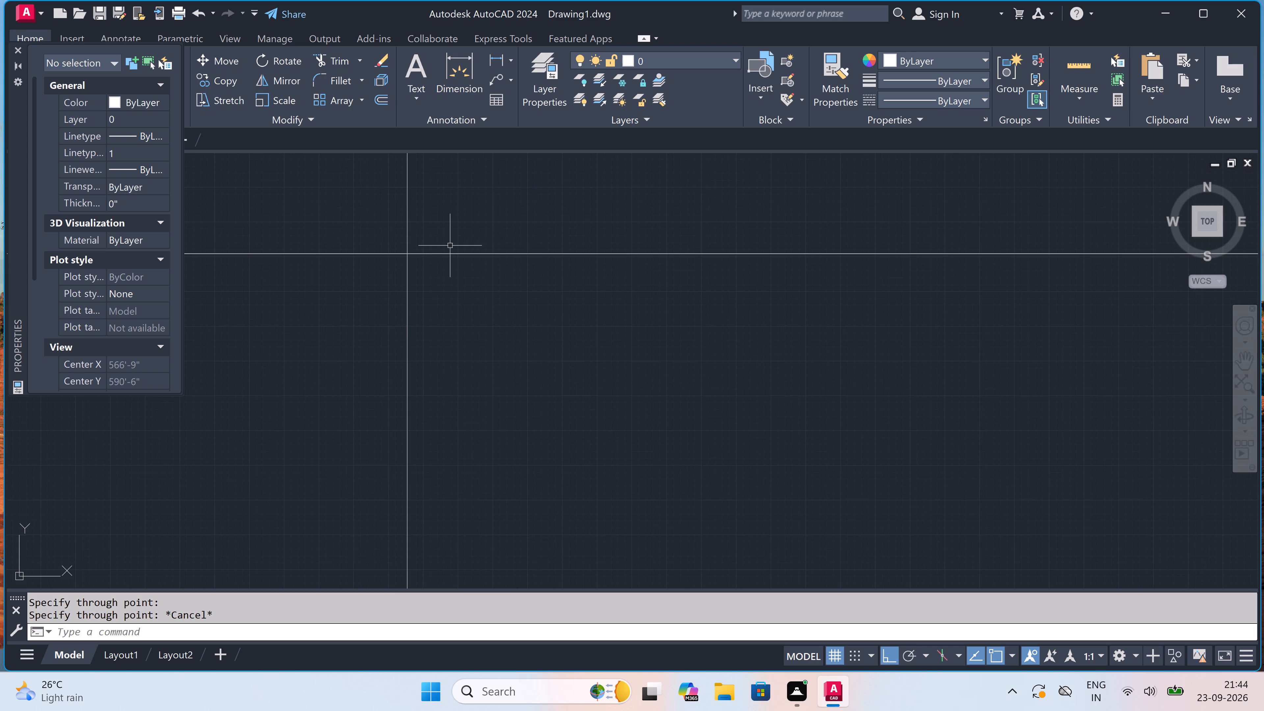
key(t)
key(r)
key(space)
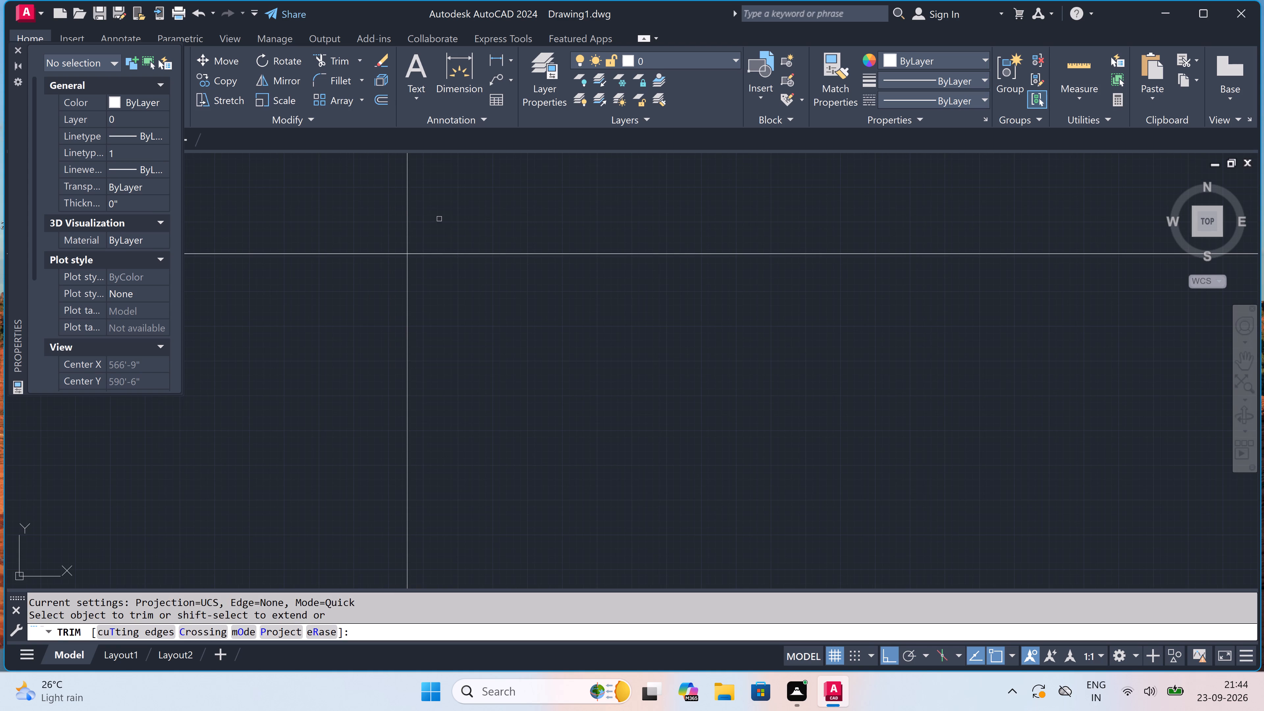
click(435, 210)
drag(212, 309, 216, 306)
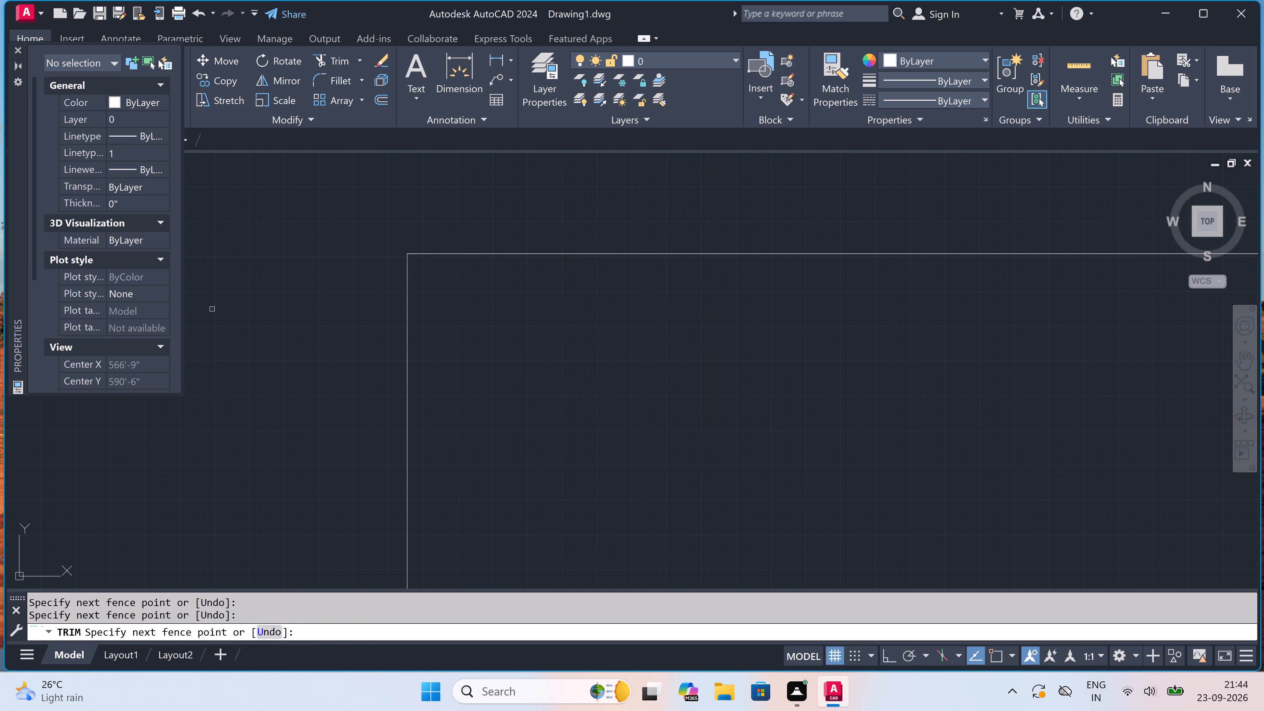
key(Escape)
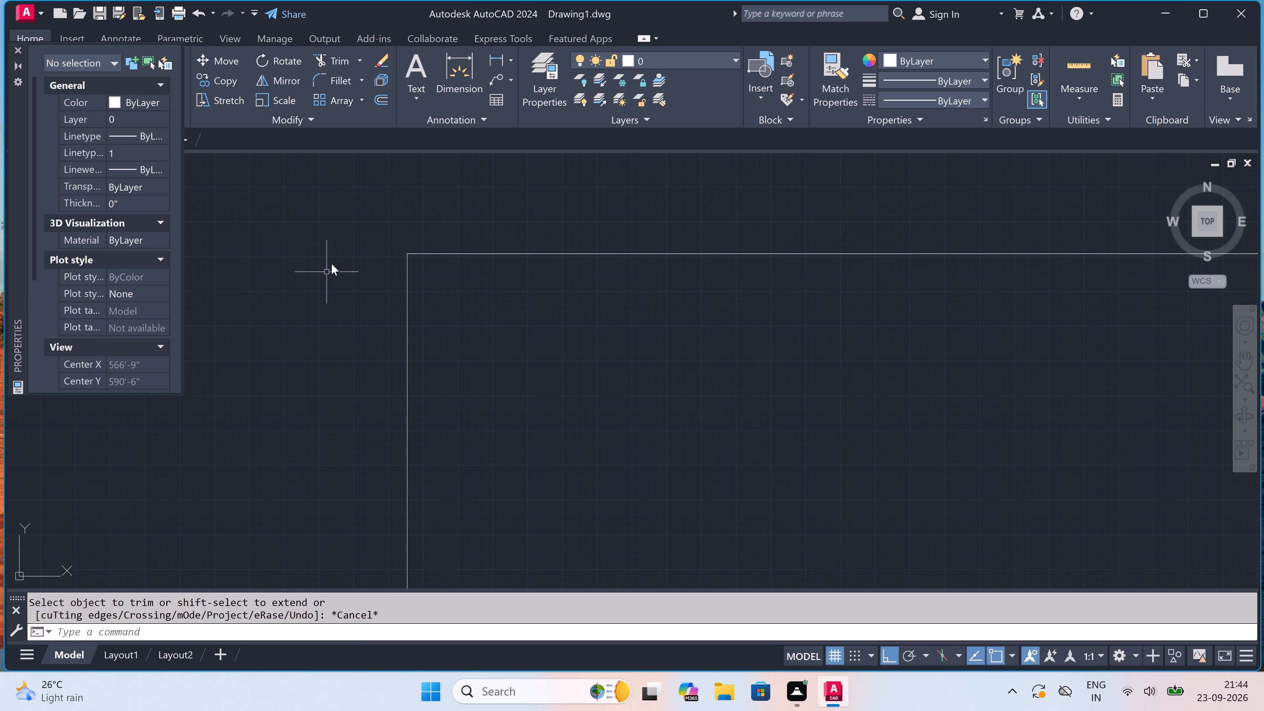
Close the Properties palette.
click(16, 48)
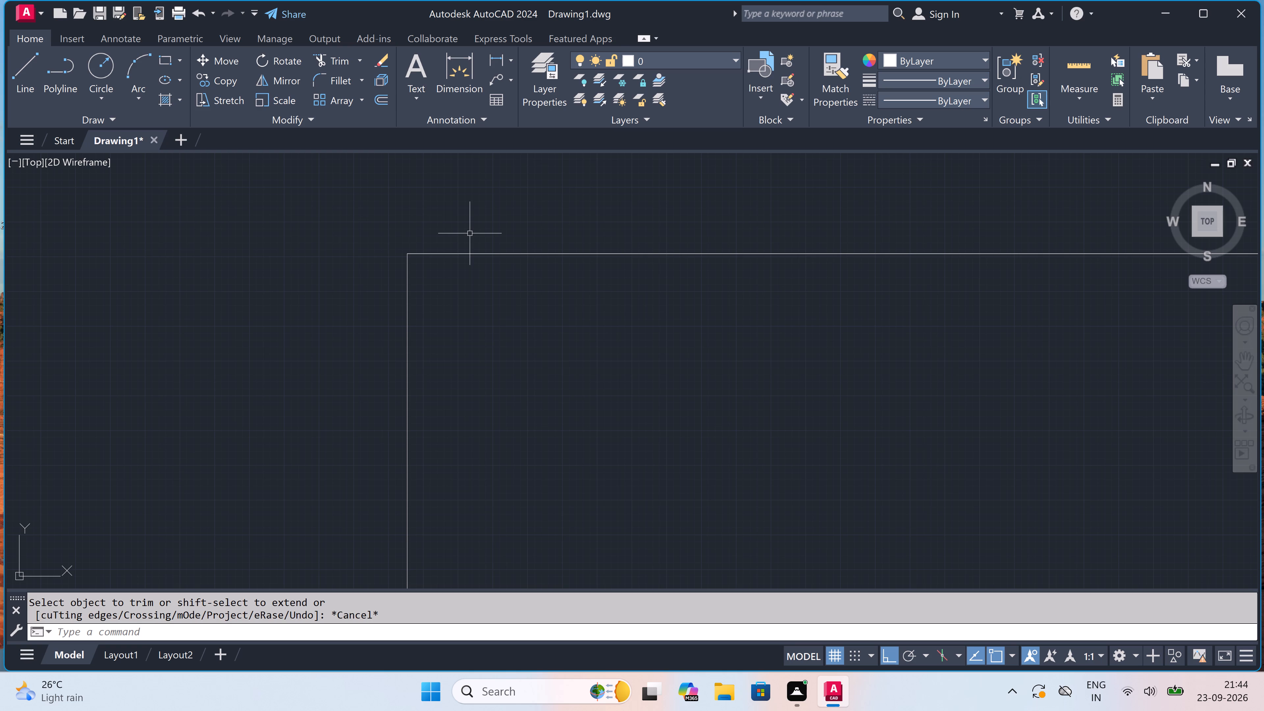
Offset the horizontal line downward and the vertical line to the right by 4.5" to form the wall thickness.
text(o)
key(space)
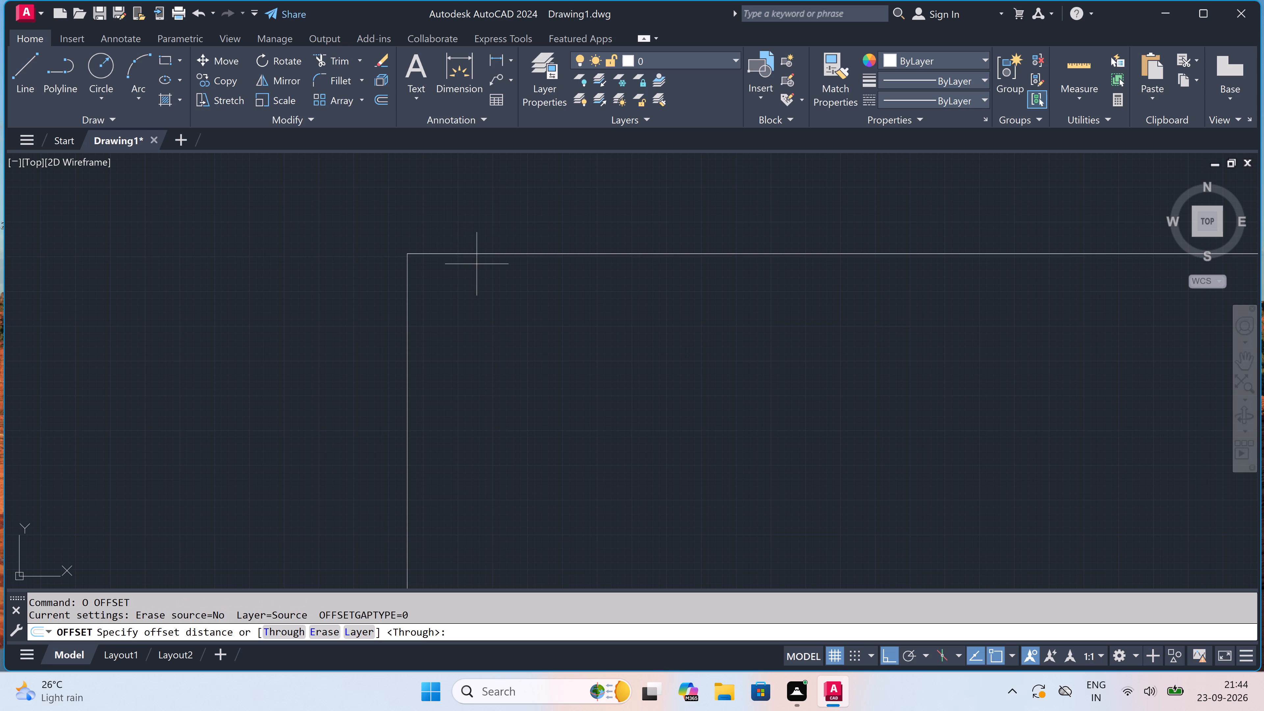
drag(482, 251, 482, 254)
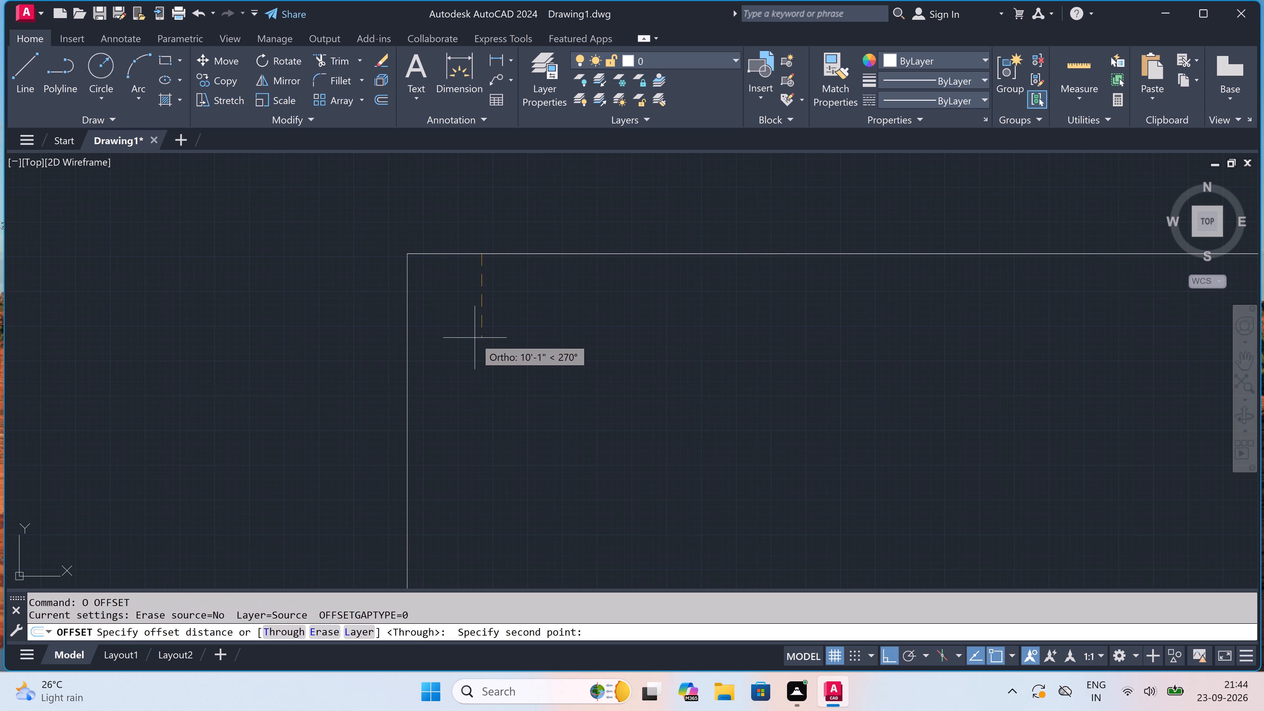
text(4.5)
text(")
key(space)
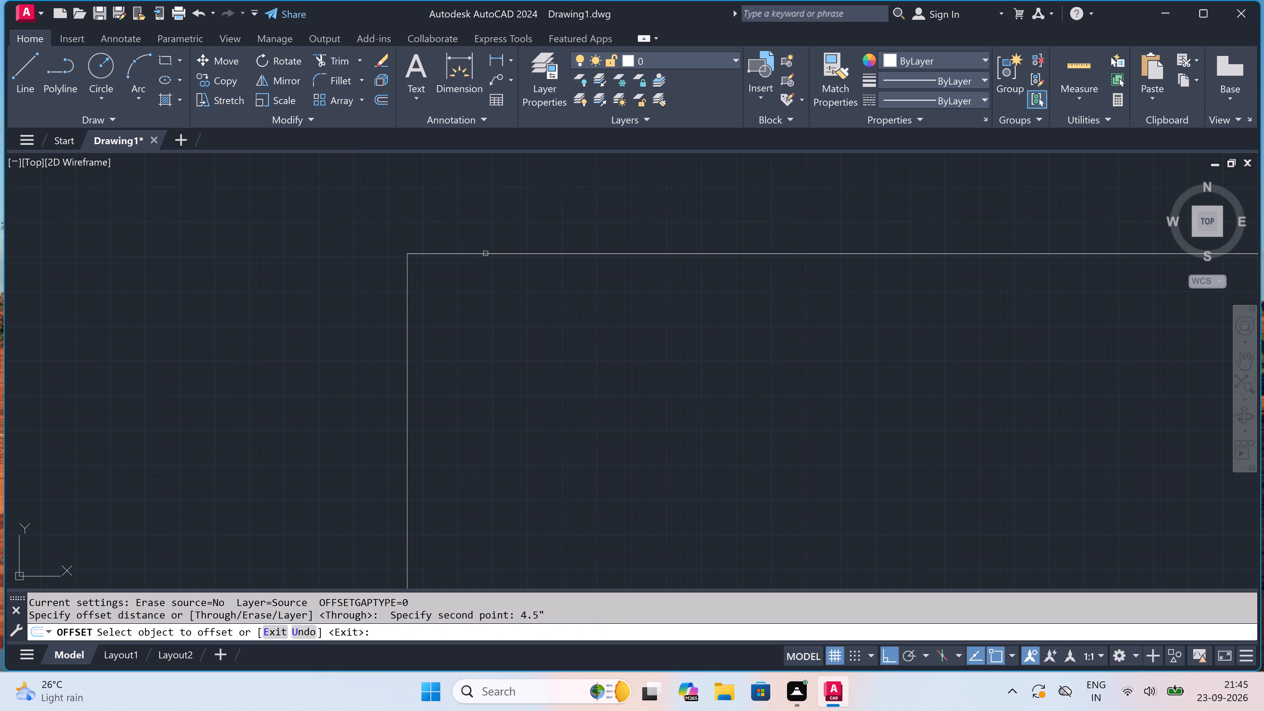
drag(486, 253, 483, 267)
click(483, 272)
scroll(438, 245, up, 2)
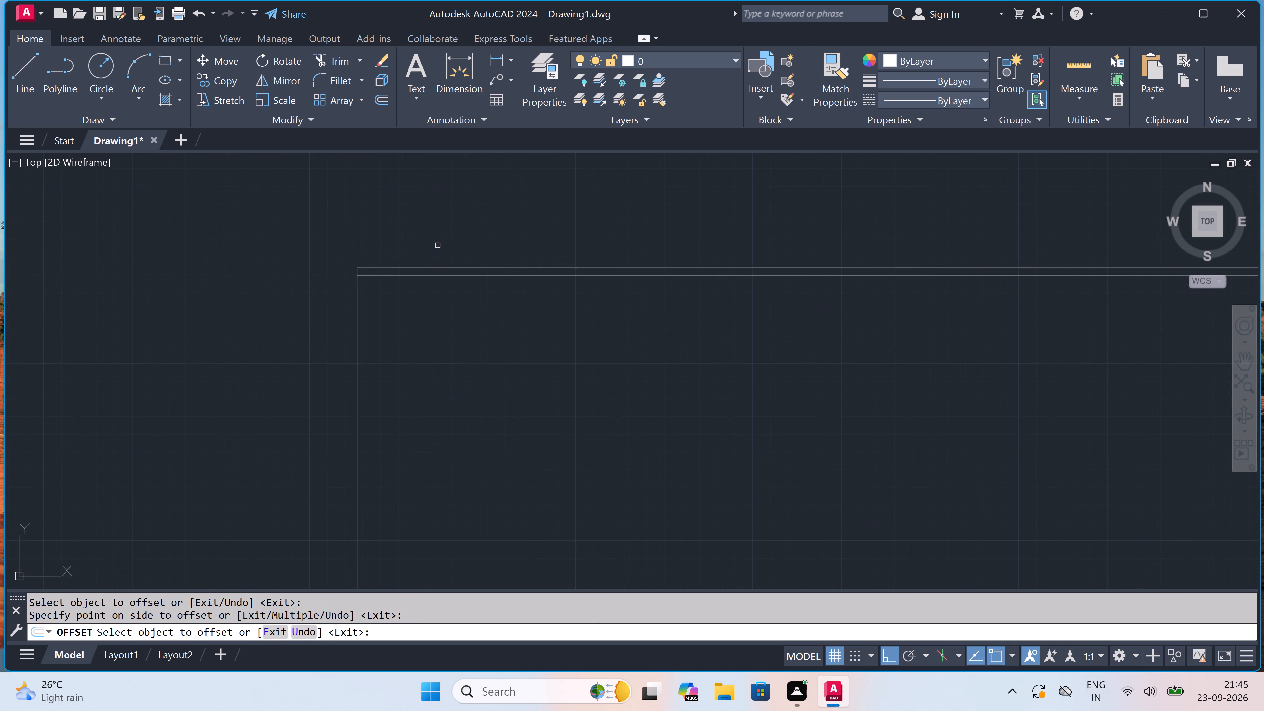
click(358, 344)
click(380, 349)
key(Escape)
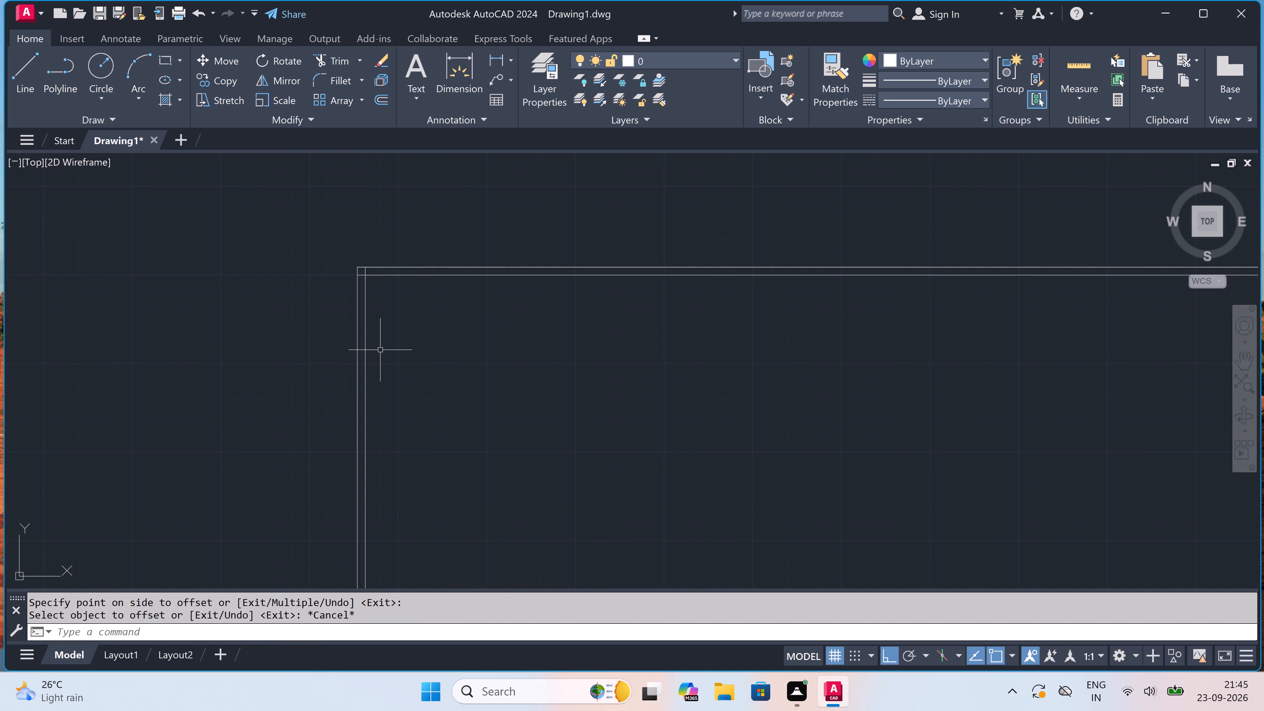
key(Escape)
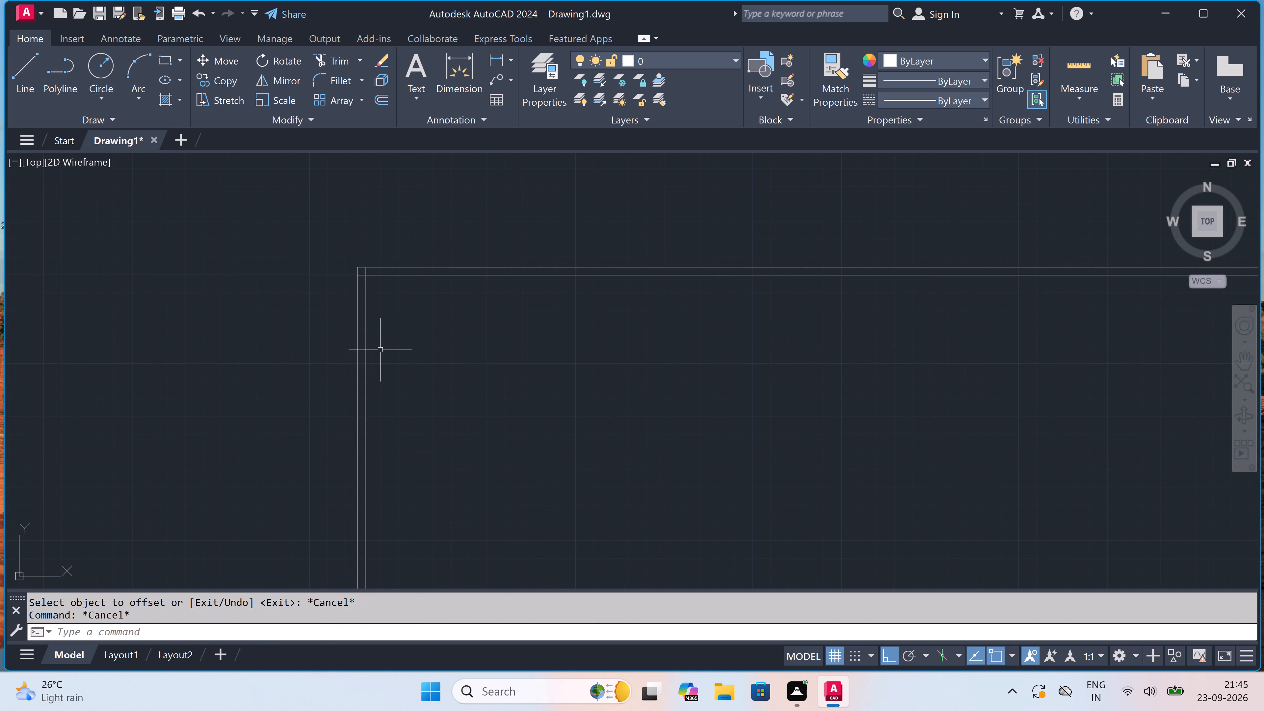
Offset the inner line of the left wall 10'6" to the right to mark the first room's width.
key(space)
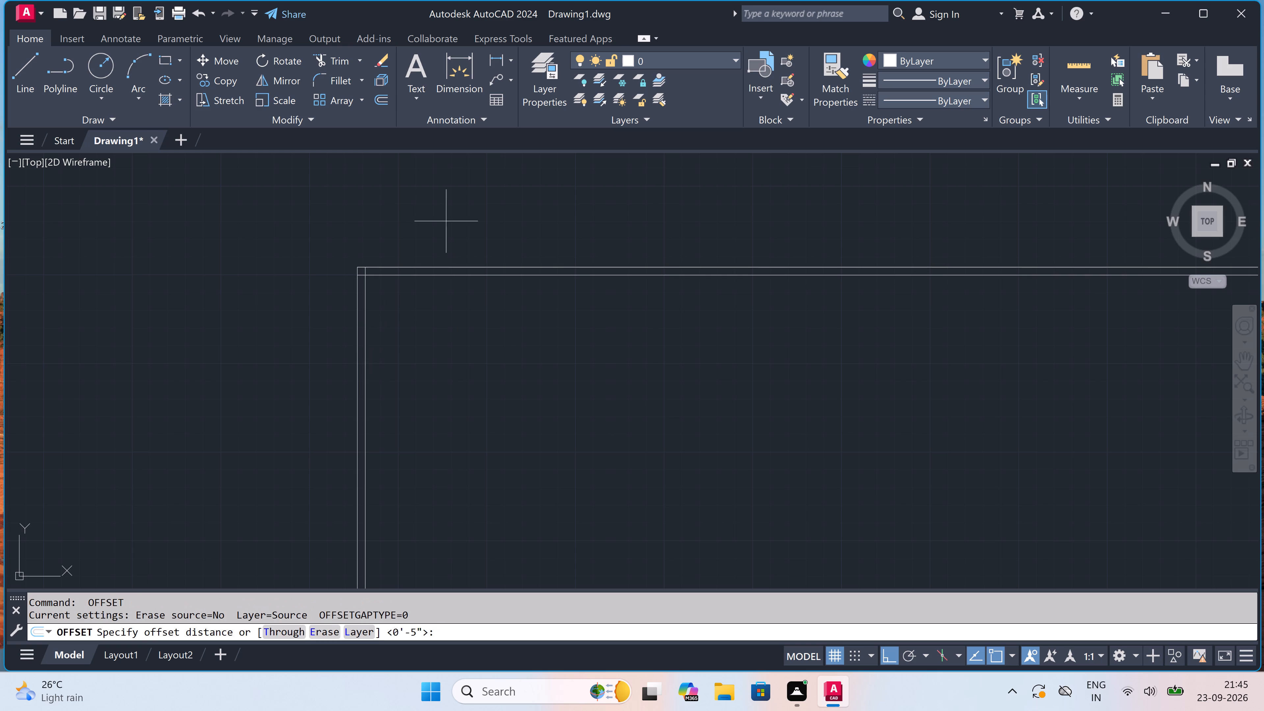
scroll(397, 300, up, 1)
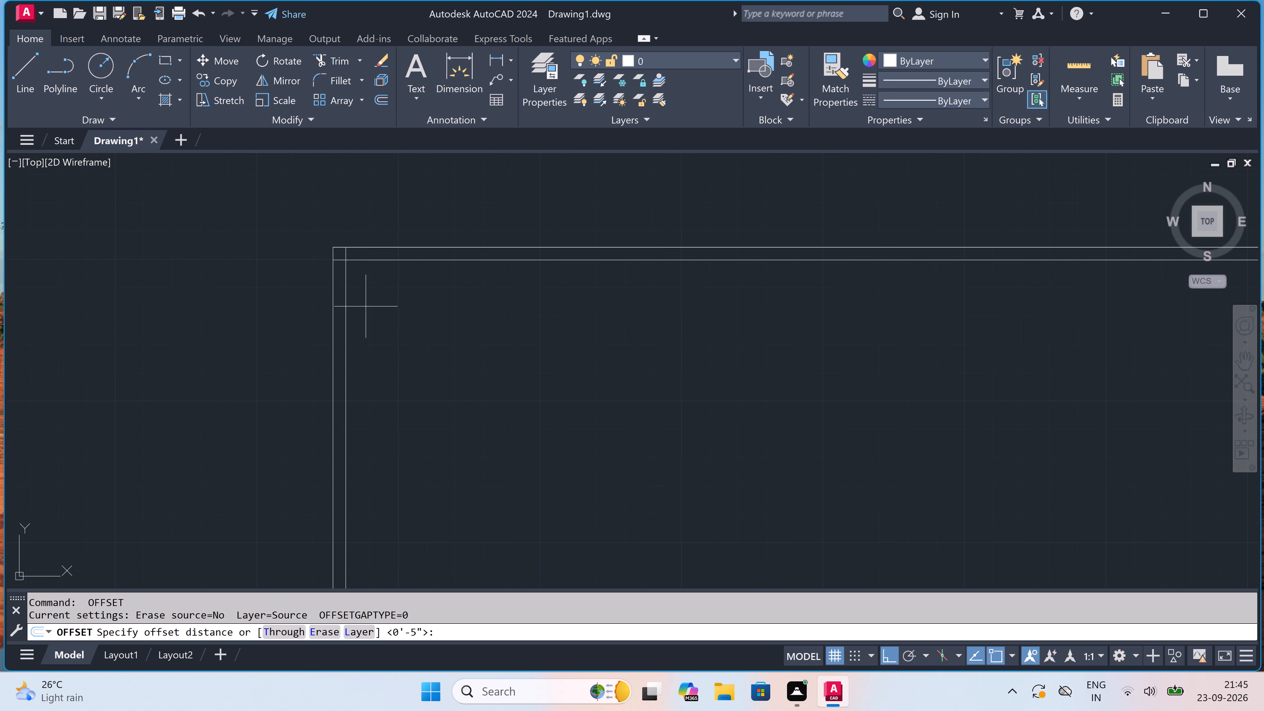
drag(351, 305, 386, 308)
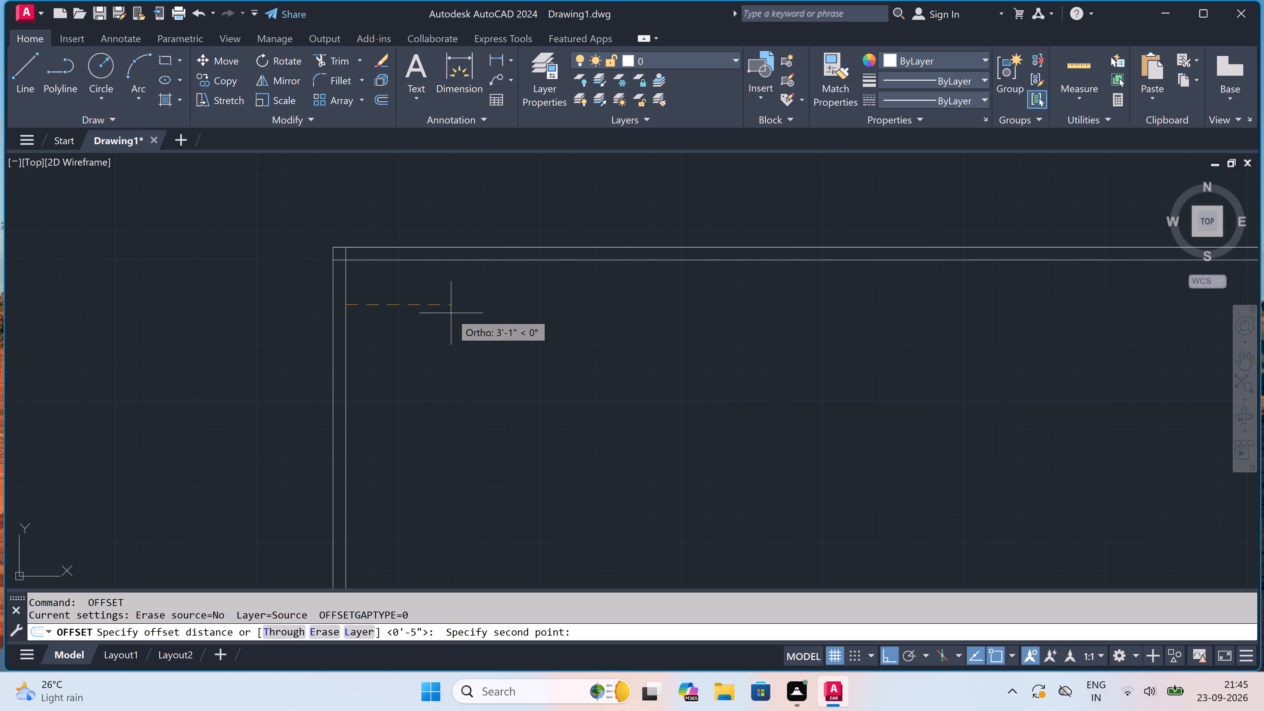
key(1)
text(0'6)
text(")
key(space)
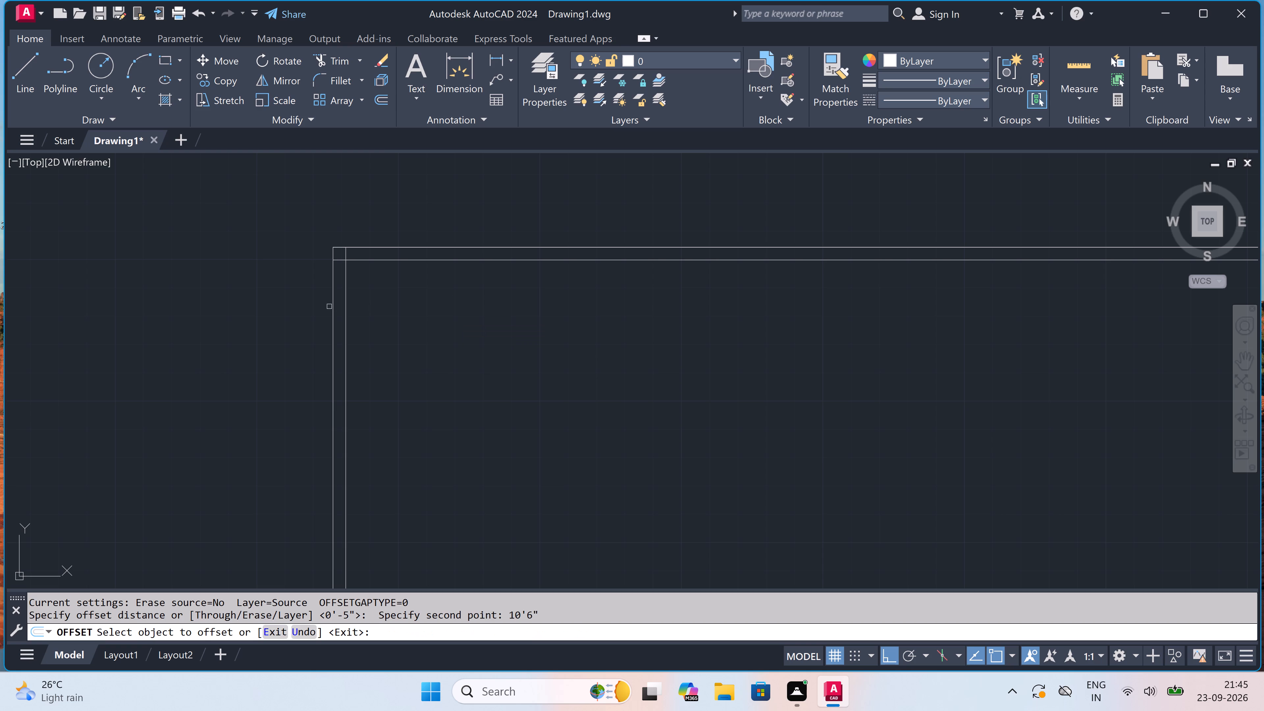
drag(345, 310, 358, 310)
click(405, 318)
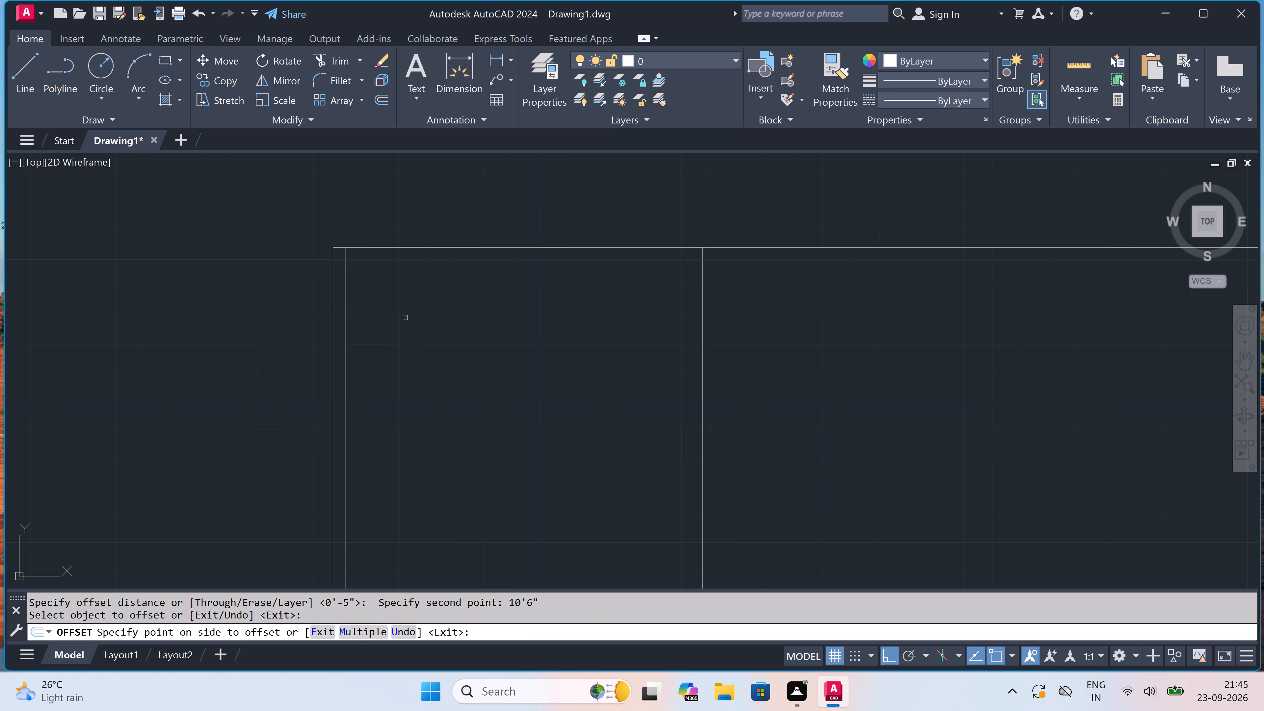
key(Escape)
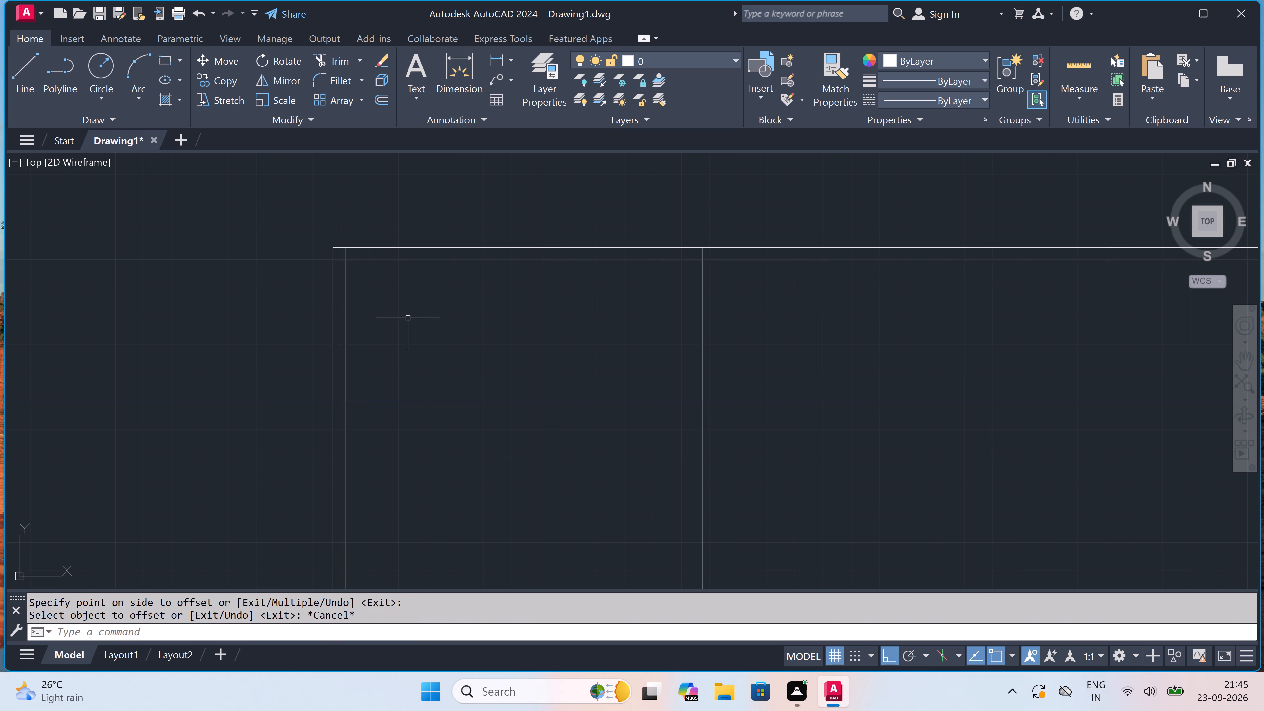
Offset the new vertical room line 4.5" to the right to form the first partition wall.
key(space)
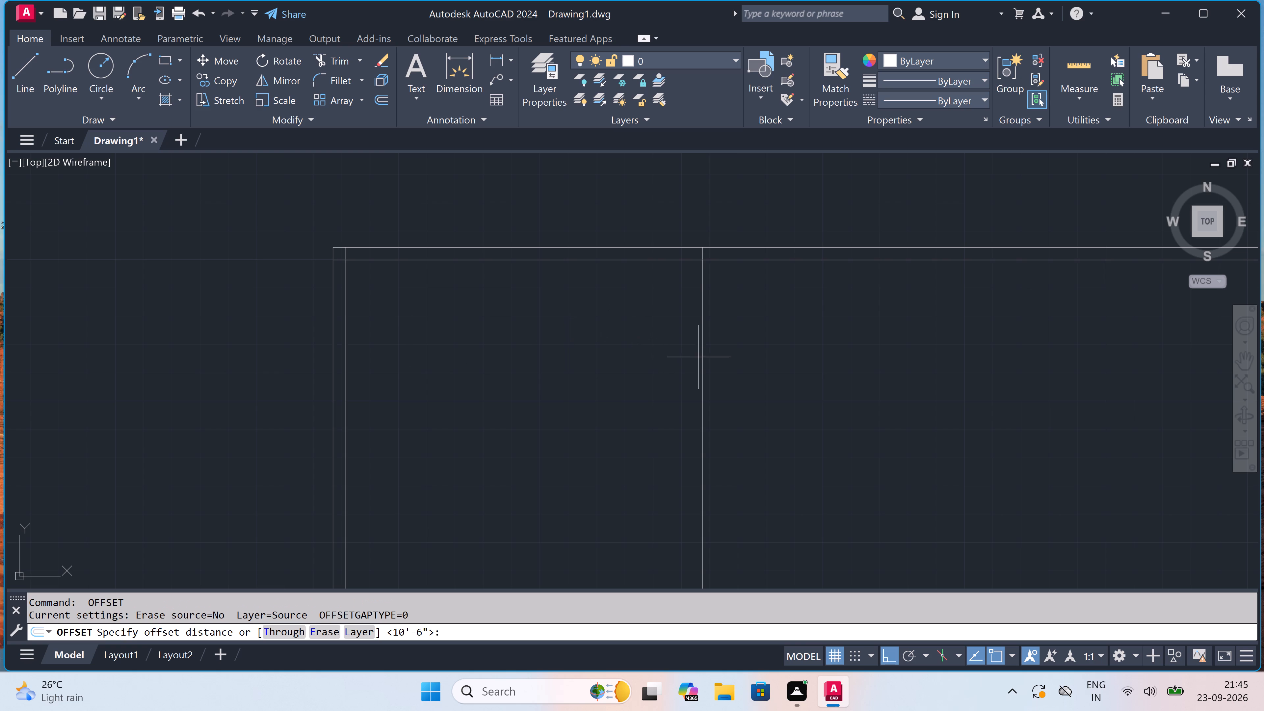
drag(699, 355, 710, 355)
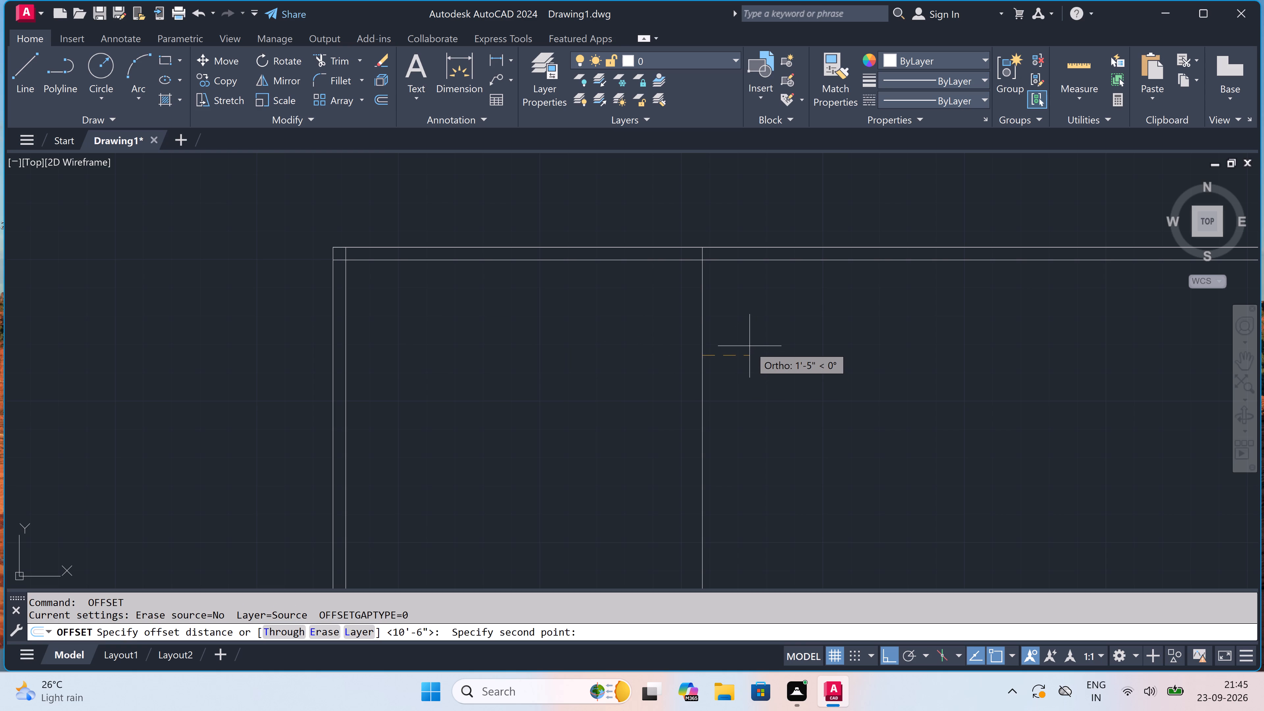
key(4)
text(.5)
text(")
key(space)
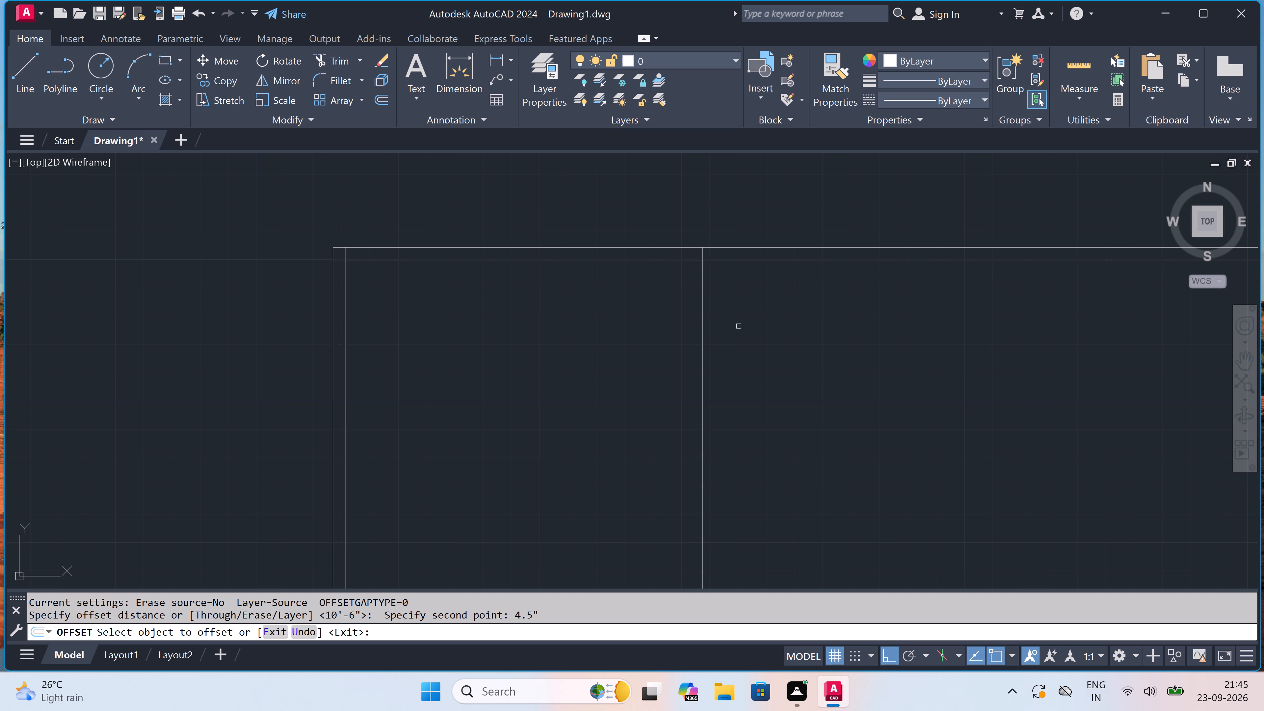
click(704, 304)
click(736, 302)
scroll(734, 300, down, 3)
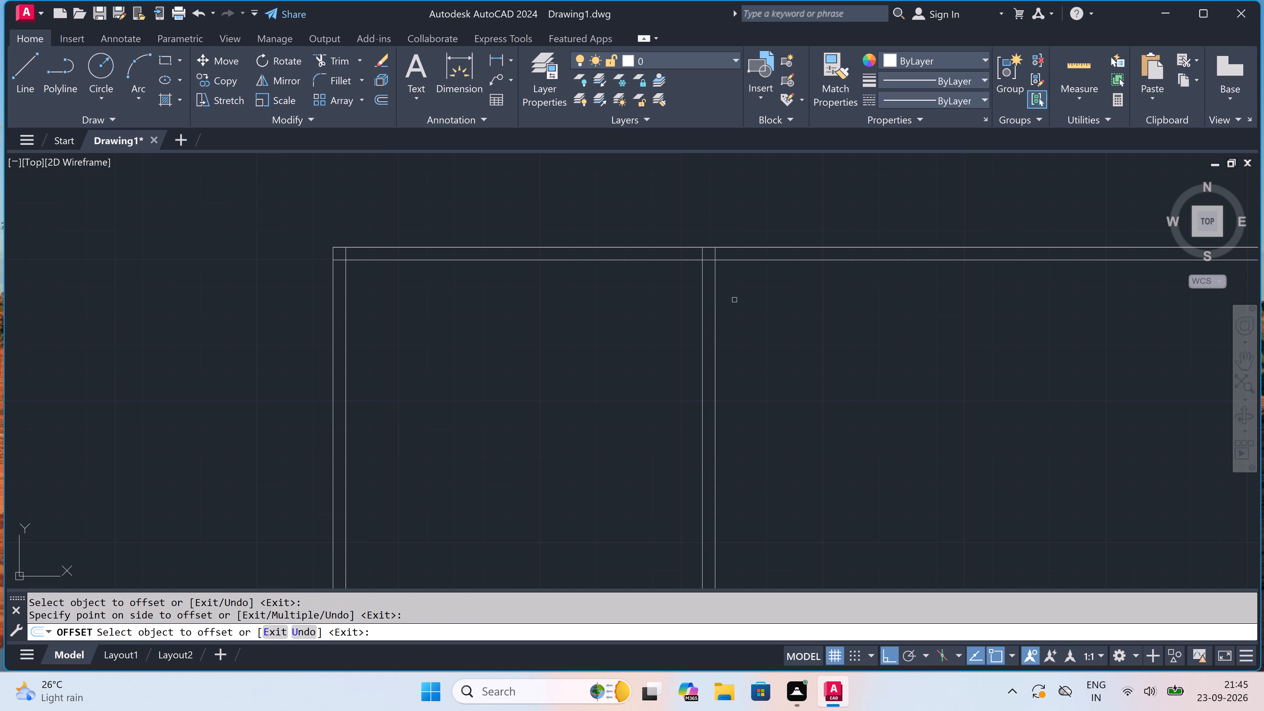
scroll(734, 300, down, 1)
scroll(758, 302, up, 5)
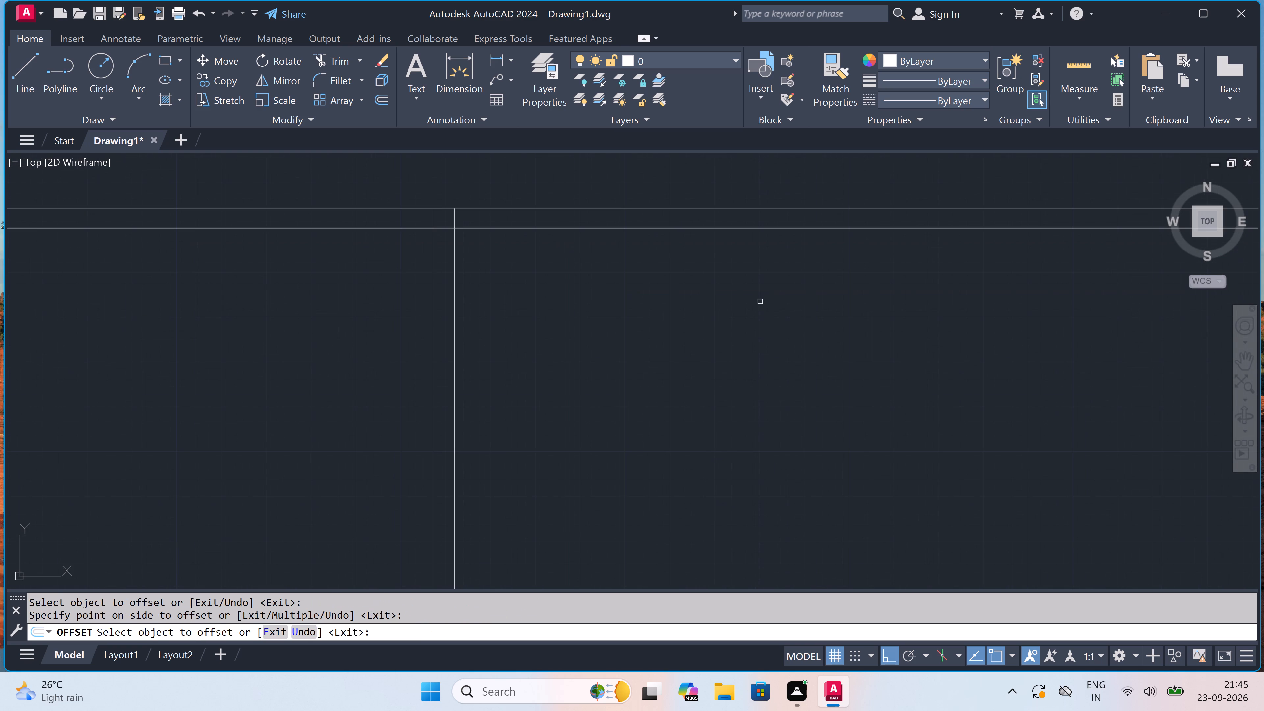
key(Escape)
Offset the right-hand line of the first partition wall 3'6" to the right.
key(space)
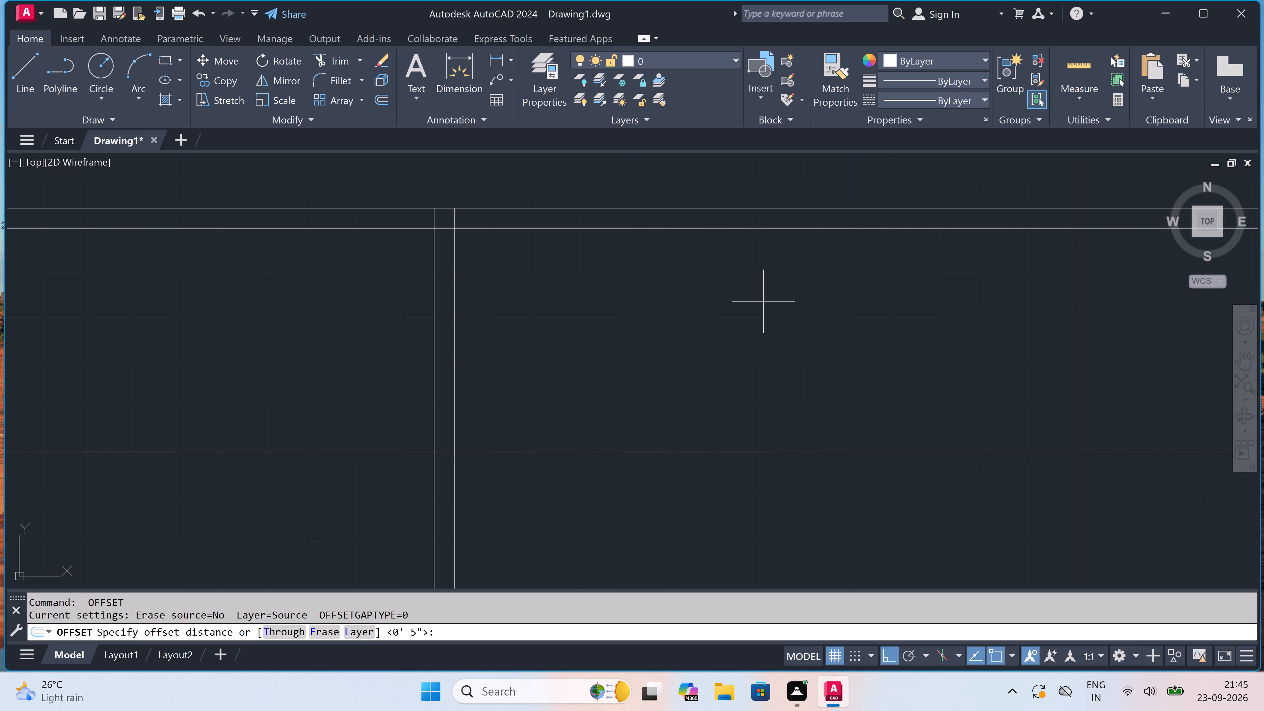
scroll(712, 325, down, 1)
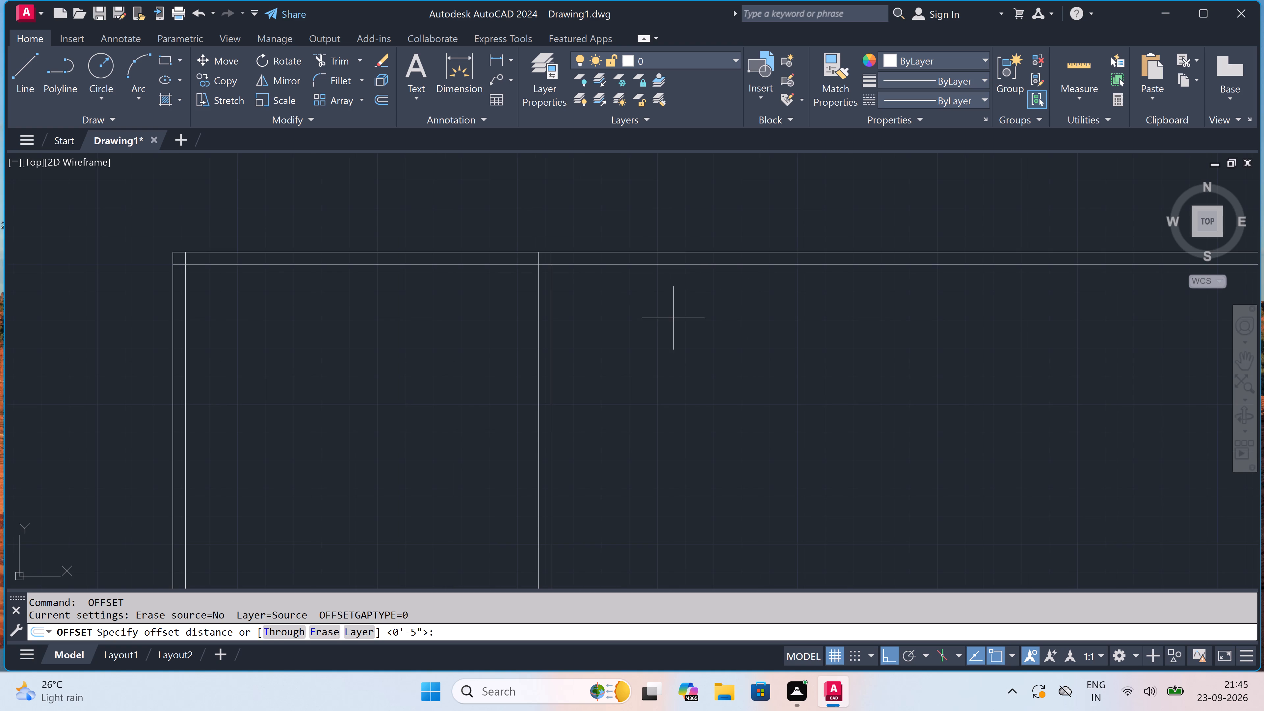
scroll(569, 294, up, 1)
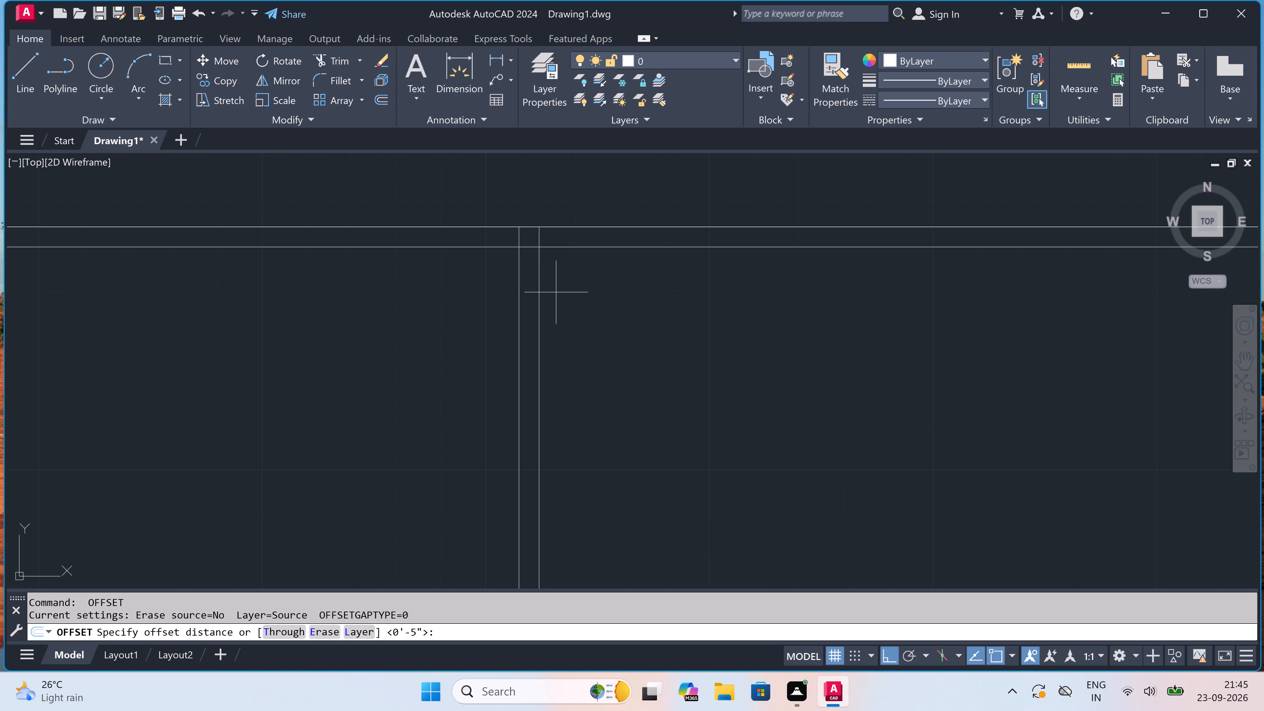
click(542, 287)
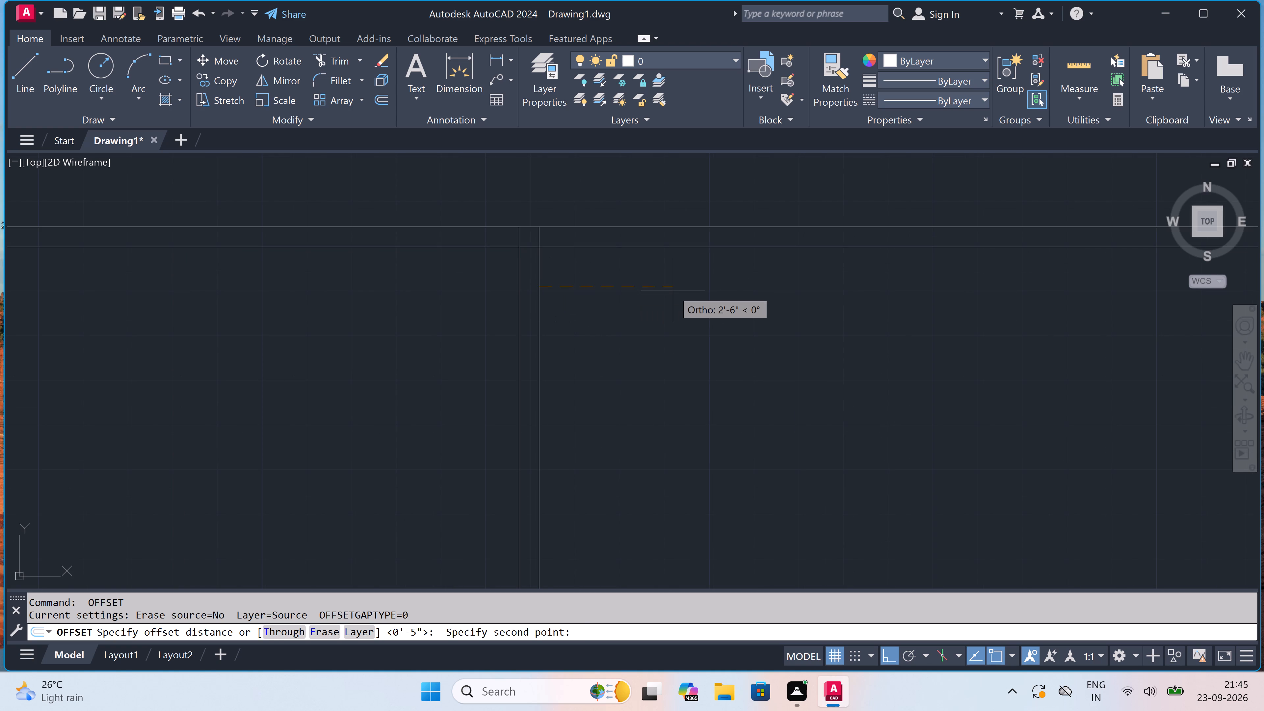
text(3'6)
text(")
key(space)
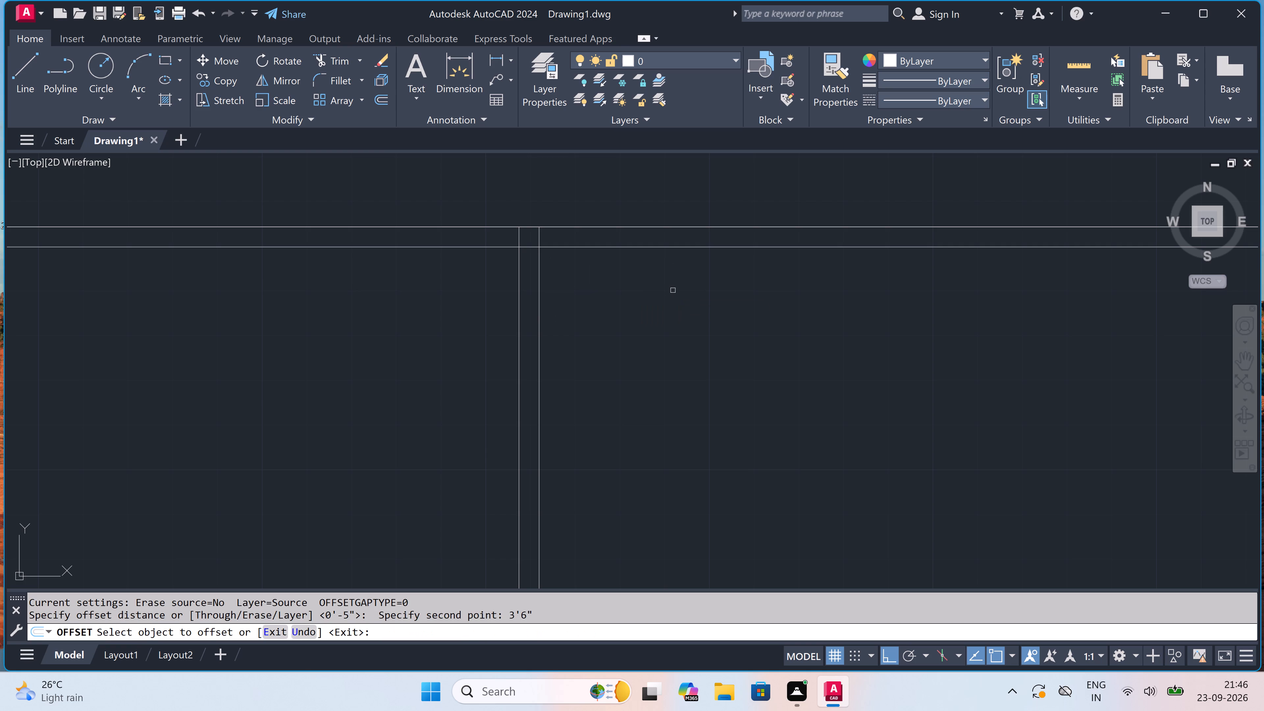
click(540, 301)
click(567, 313)
scroll(568, 314, down, 3)
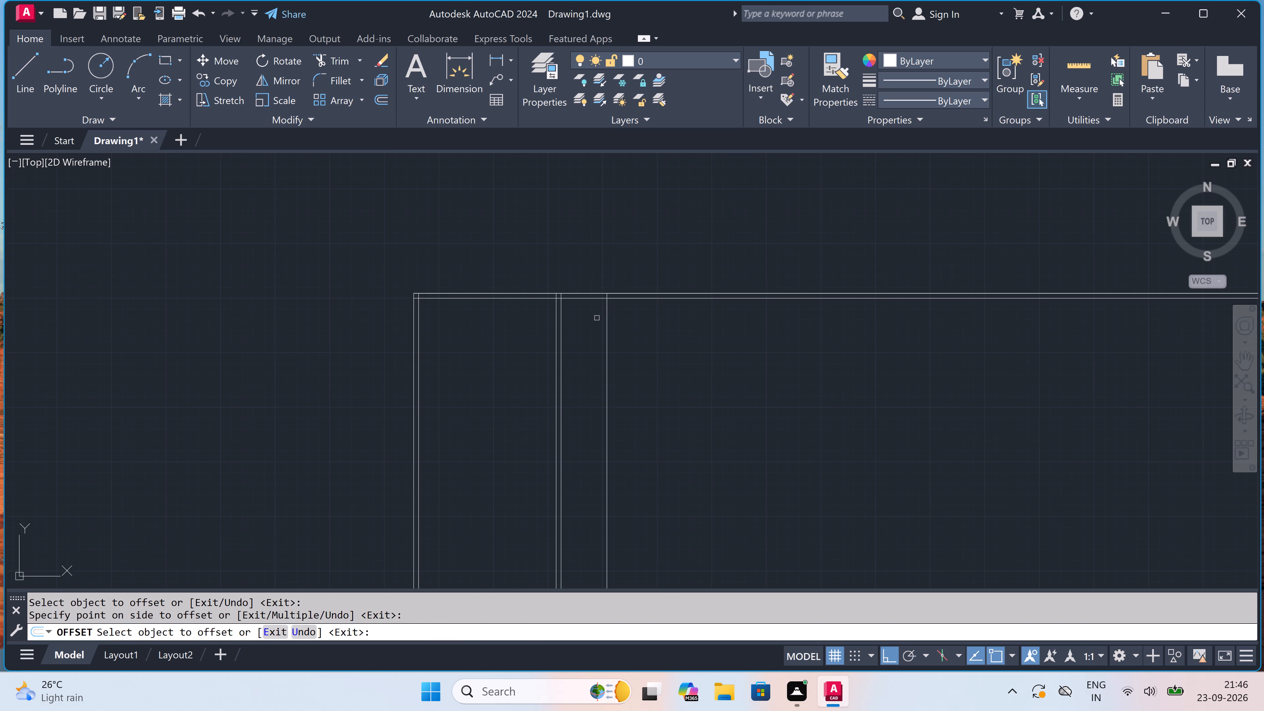
scroll(612, 308, up, 1)
key(Escape)
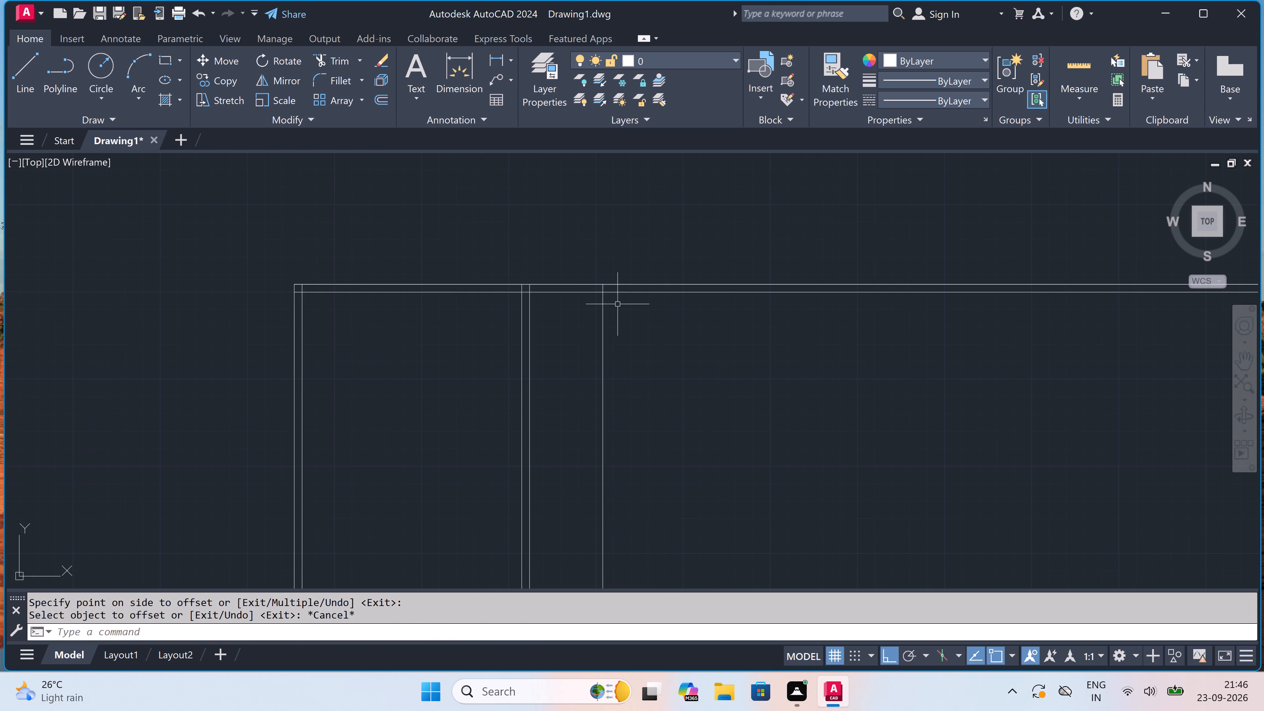
Offset the rightmost vertical line 4.5" to the right to form the second partition wall.
key(space)
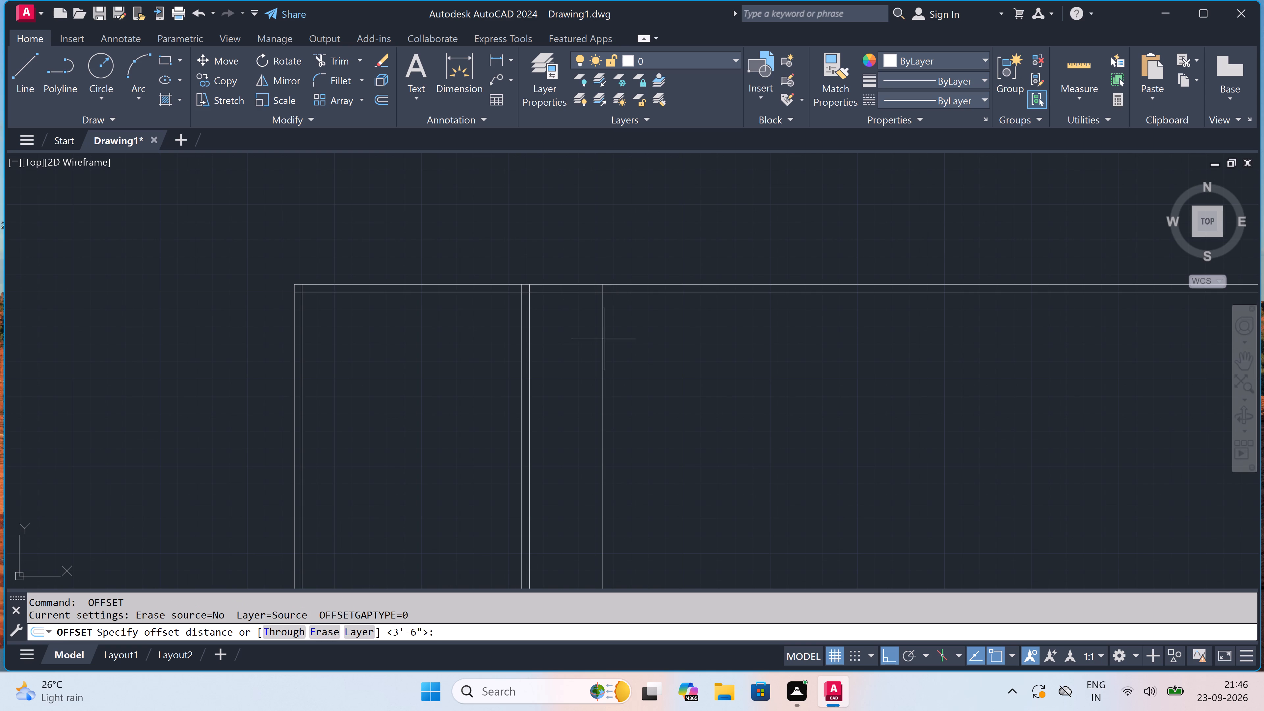
scroll(608, 354, up, 2)
drag(592, 351, 611, 351)
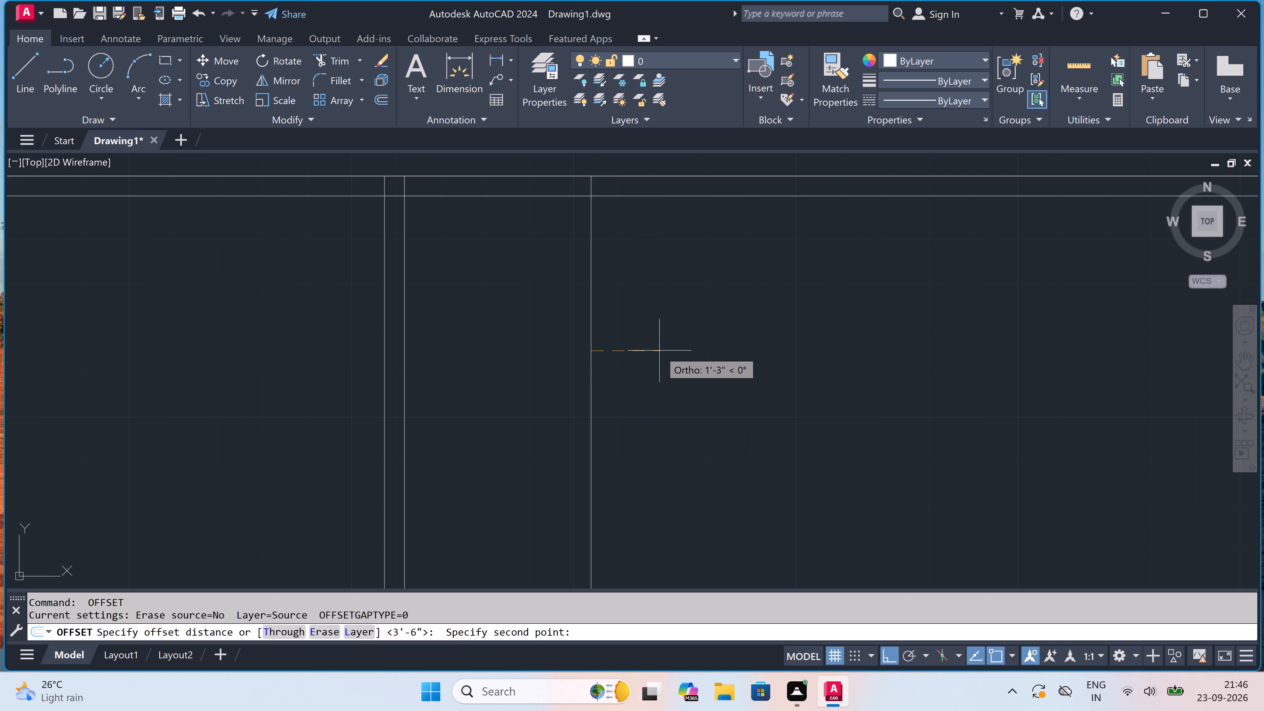
key(4)
text(.5)
text(")
key(space)
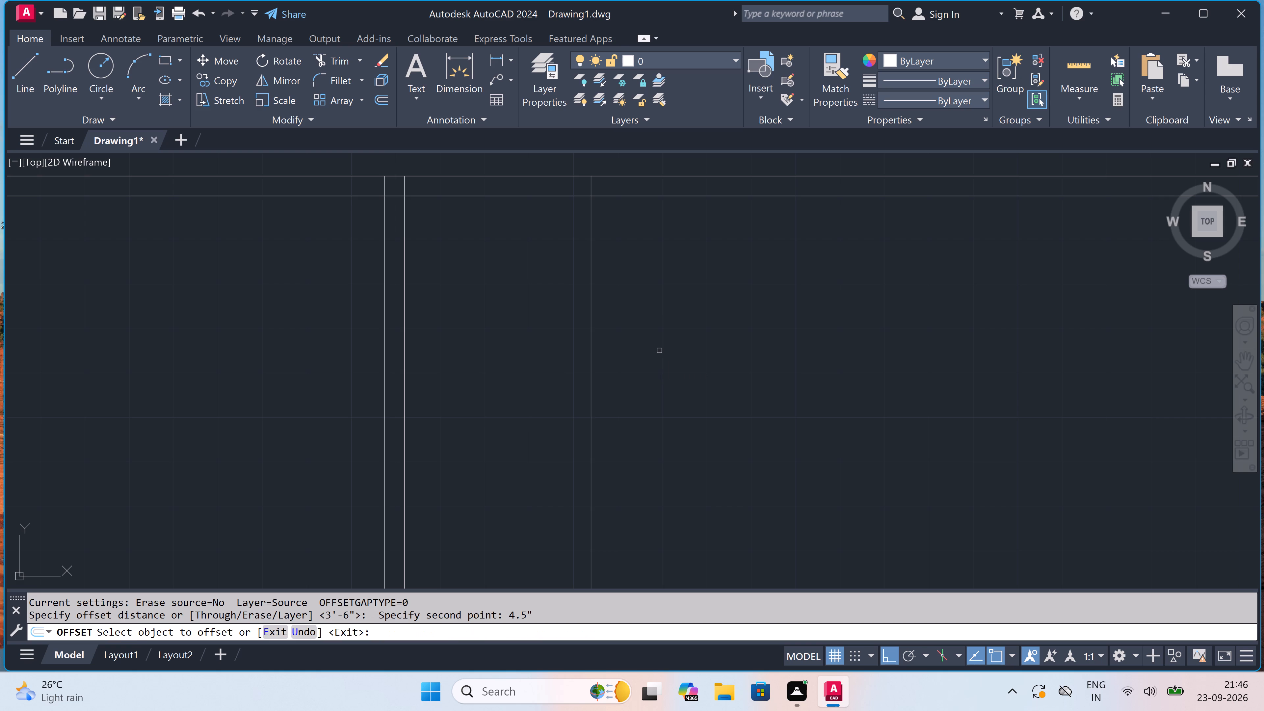
click(592, 309)
click(640, 303)
scroll(631, 304, down, 3)
scroll(683, 282, up, 1)
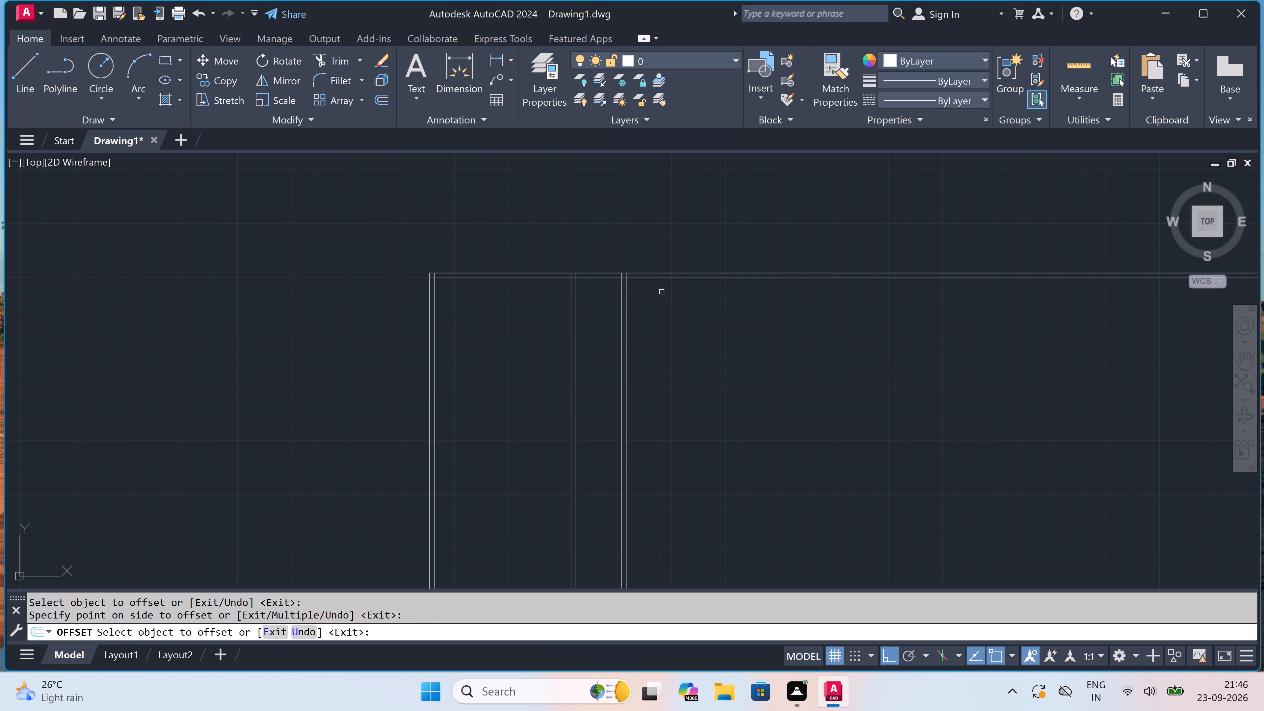
scroll(683, 282, up, 1)
key(Escape)
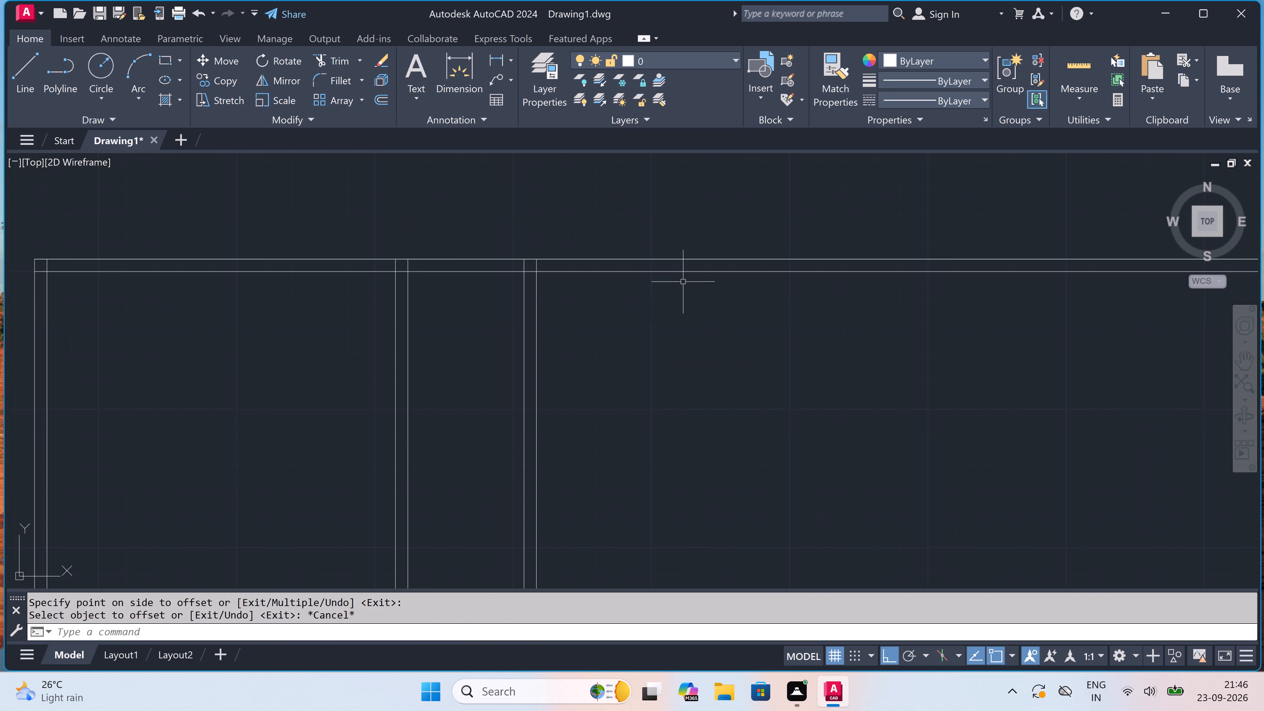
Offset the right-hand line of the second partition wall 10' to the right.
key(space)
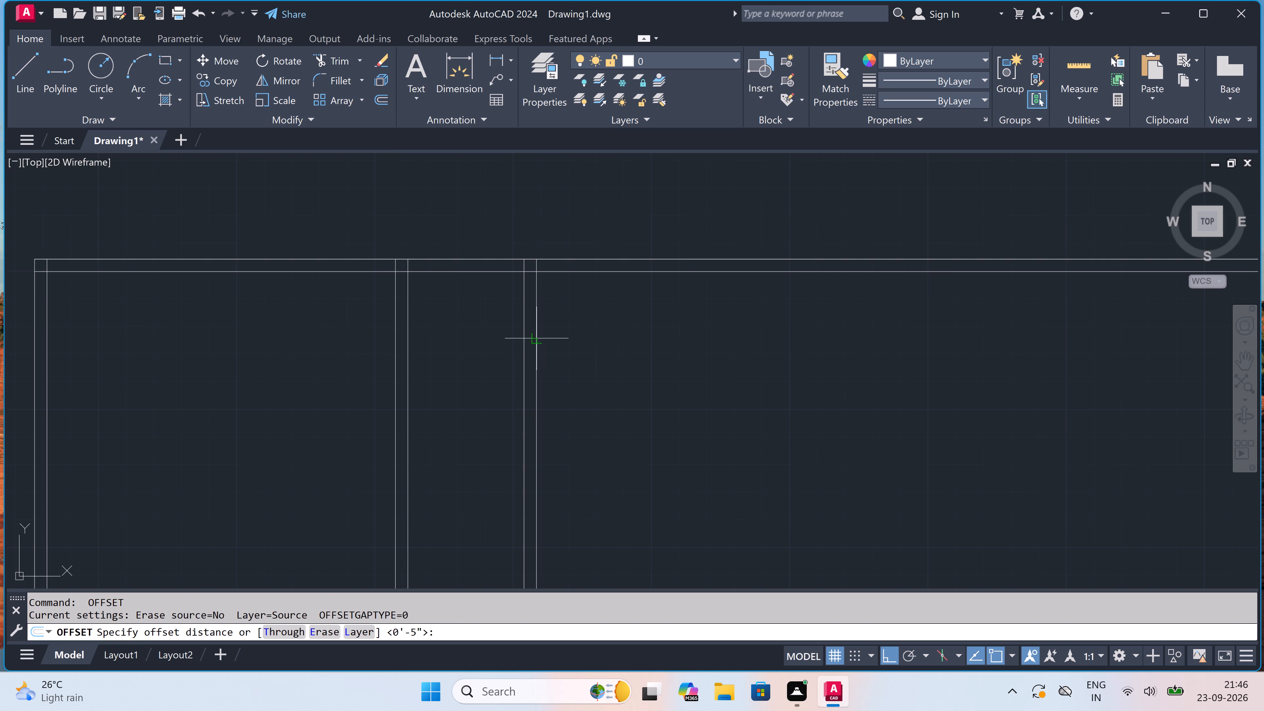
drag(541, 338, 544, 338)
key(1)
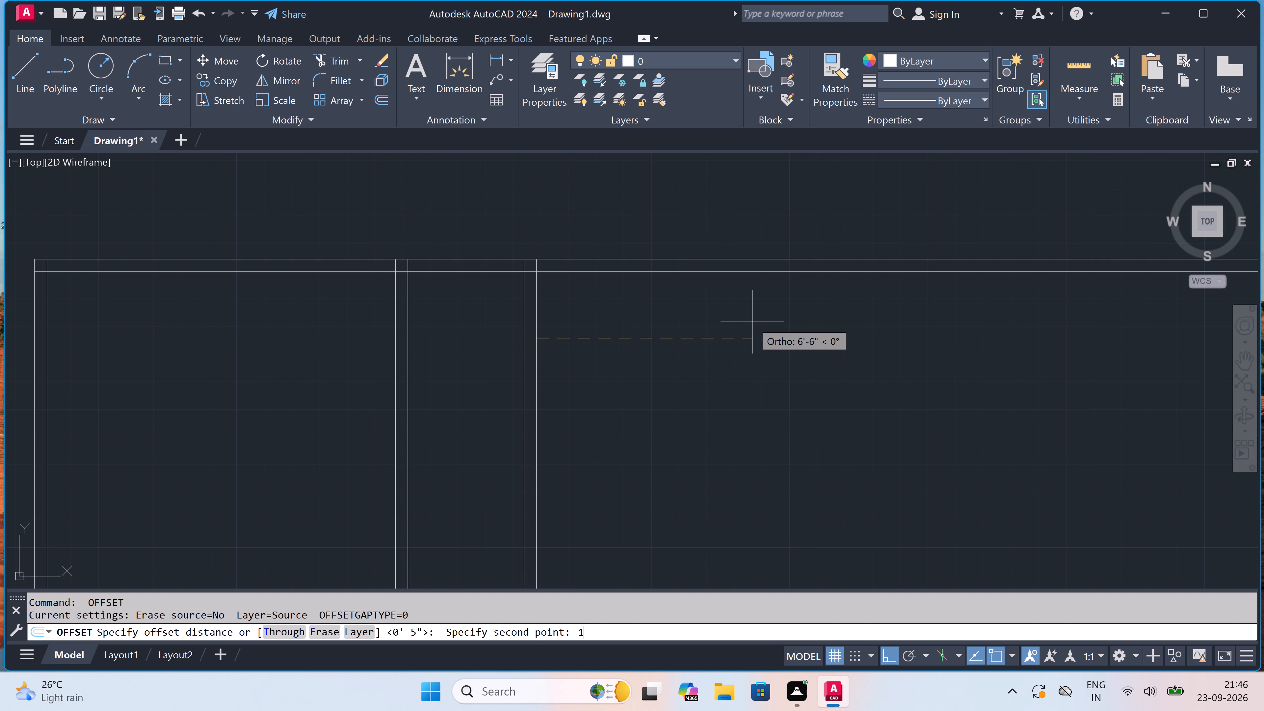
text(0')
key(space)
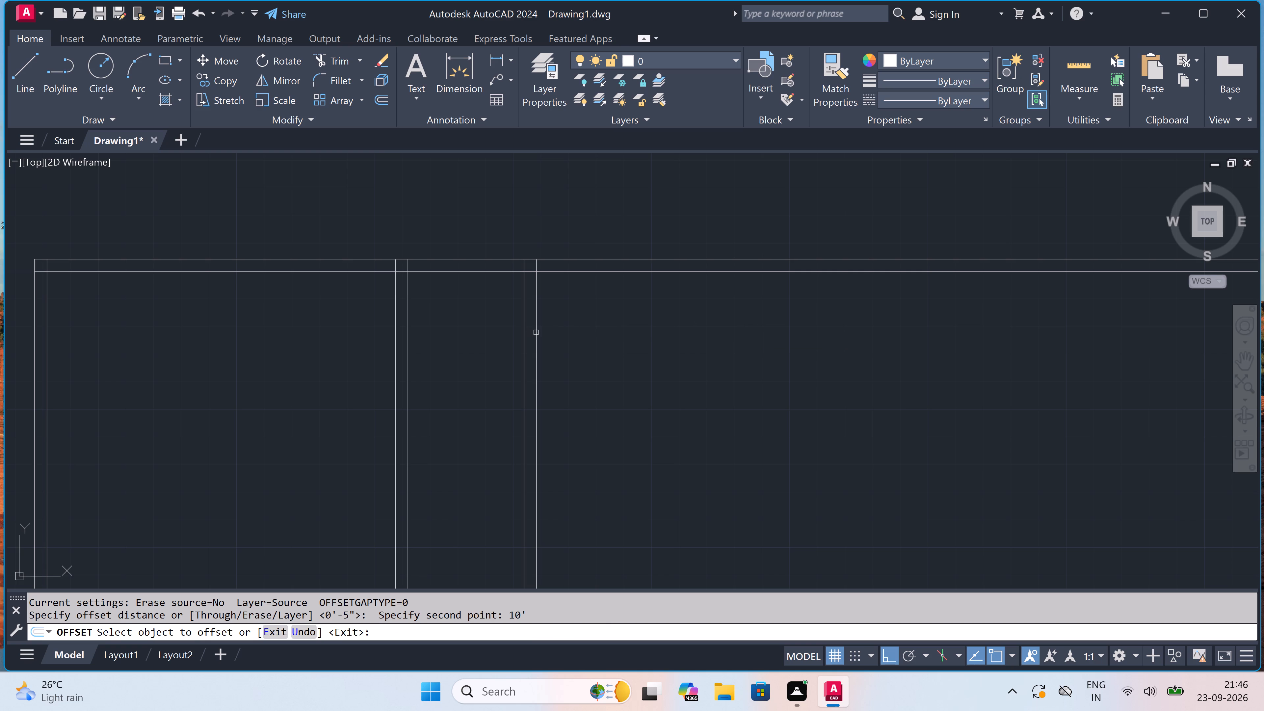
drag(536, 332, 552, 333)
click(569, 333)
scroll(569, 333, down, 4)
scroll(606, 332, up, 3)
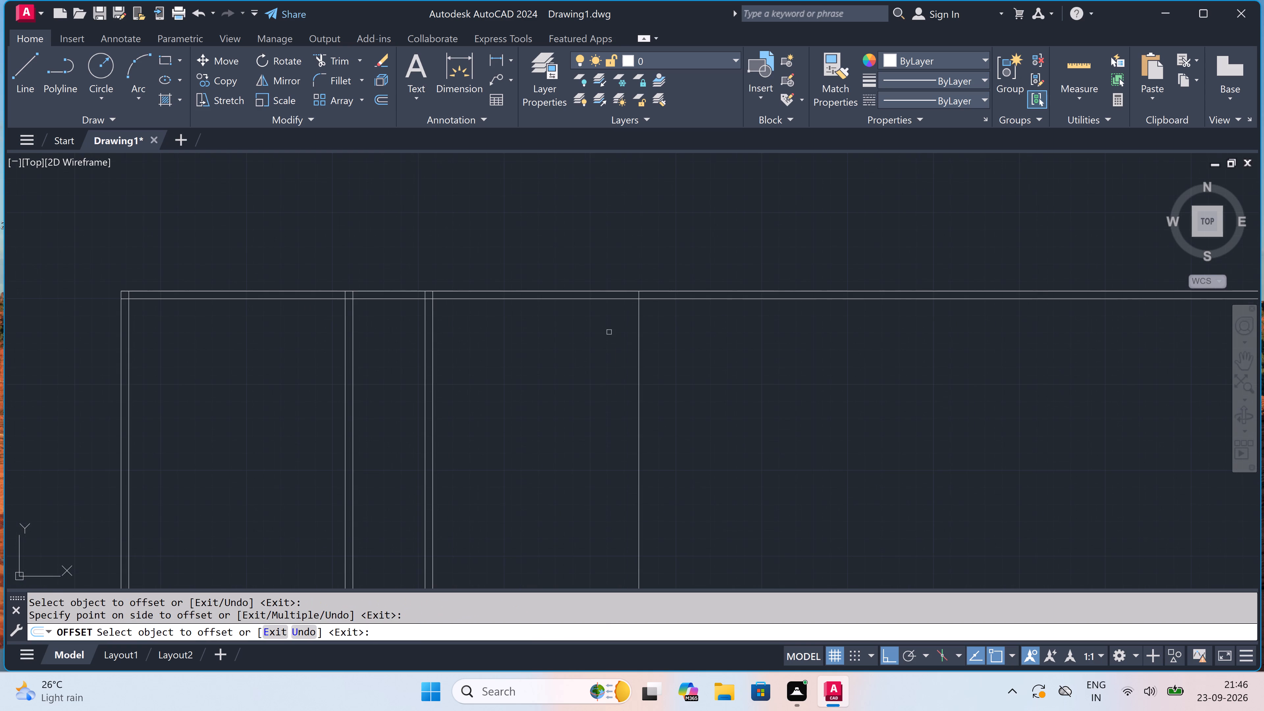
key(Escape)
Offset the rightmost vertical line 4.5" to the right to form the third partition wall.
key(space)
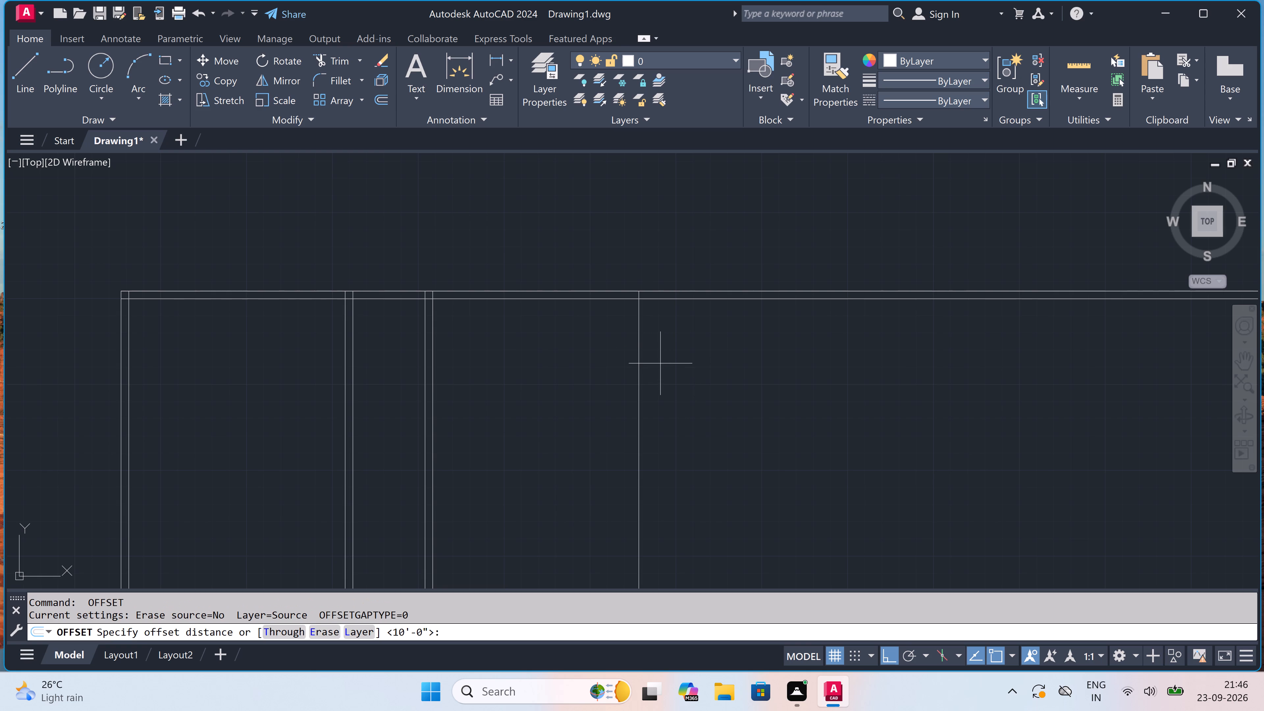
drag(641, 358, 650, 360)
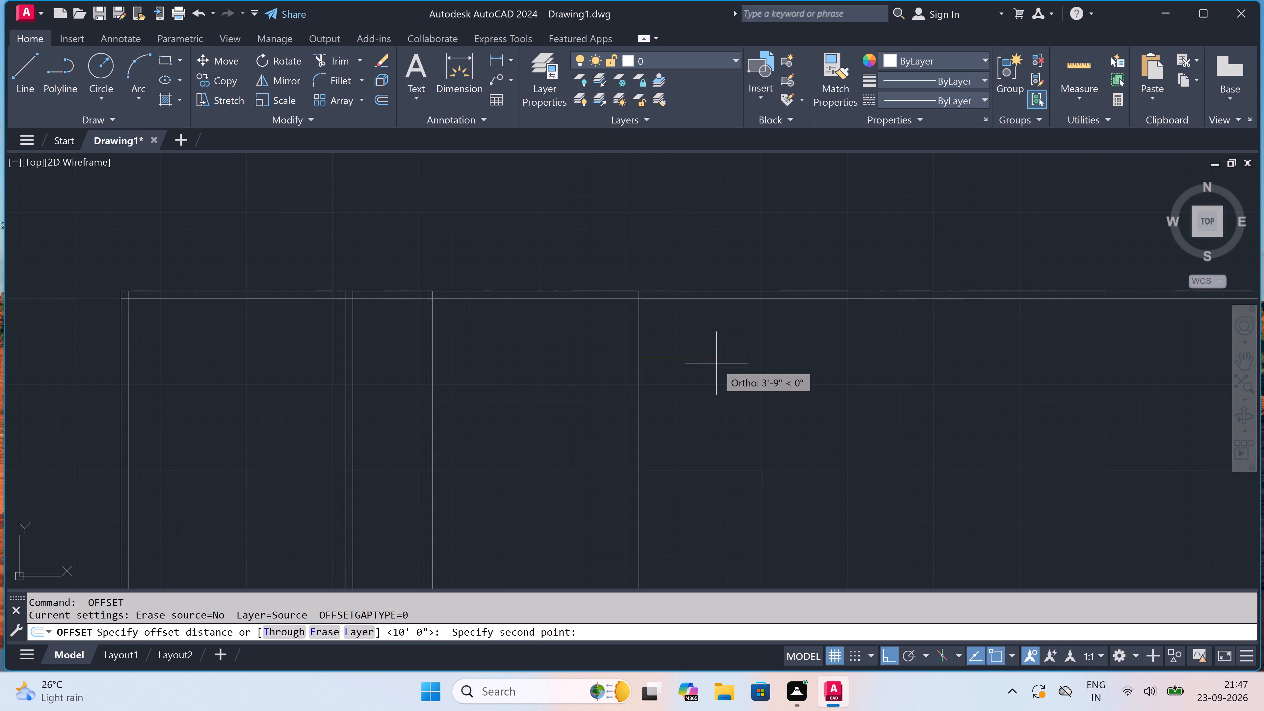
key(4)
text(.5)
text(")
key(space)
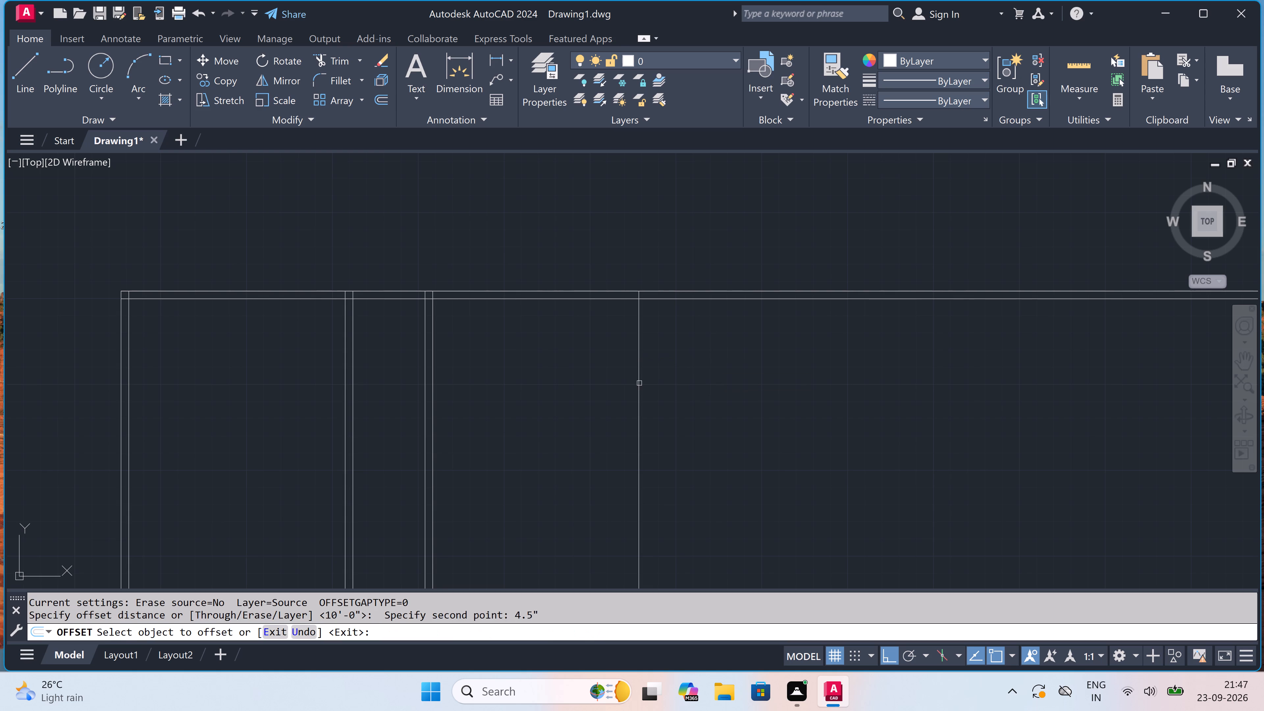
click(639, 365)
click(667, 360)
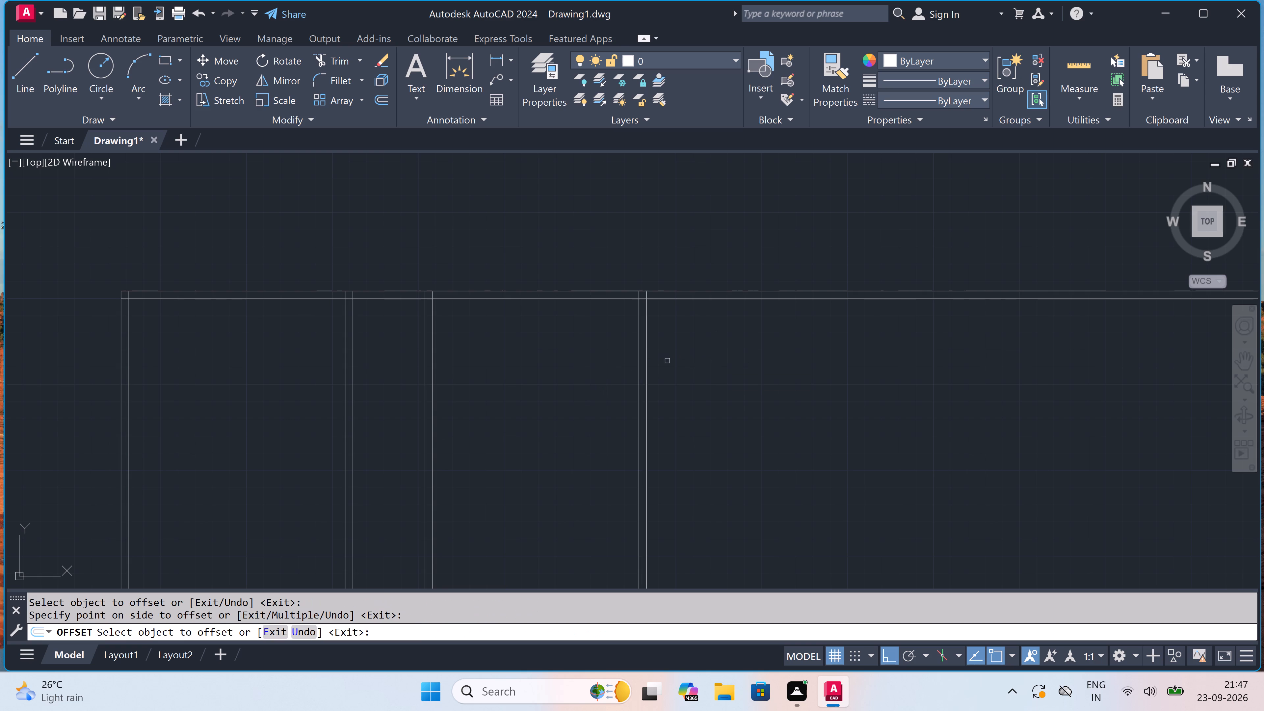
scroll(655, 364, down, 2)
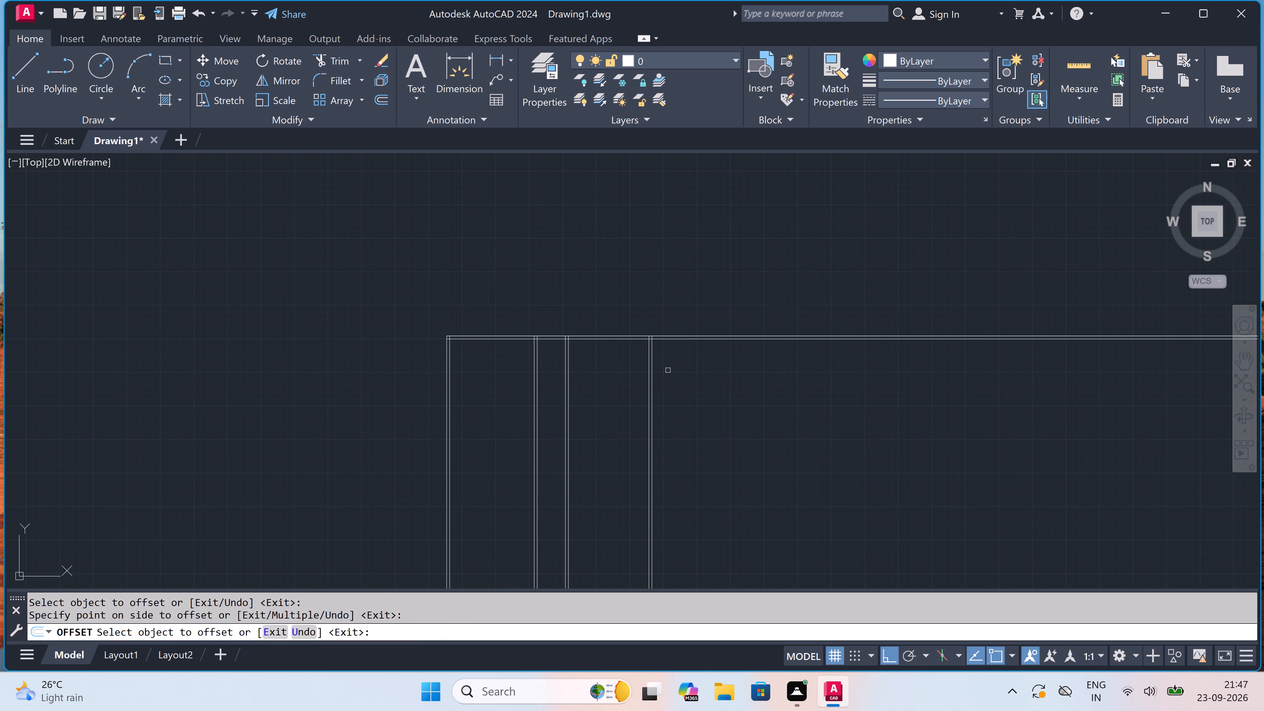
scroll(684, 391, up, 2)
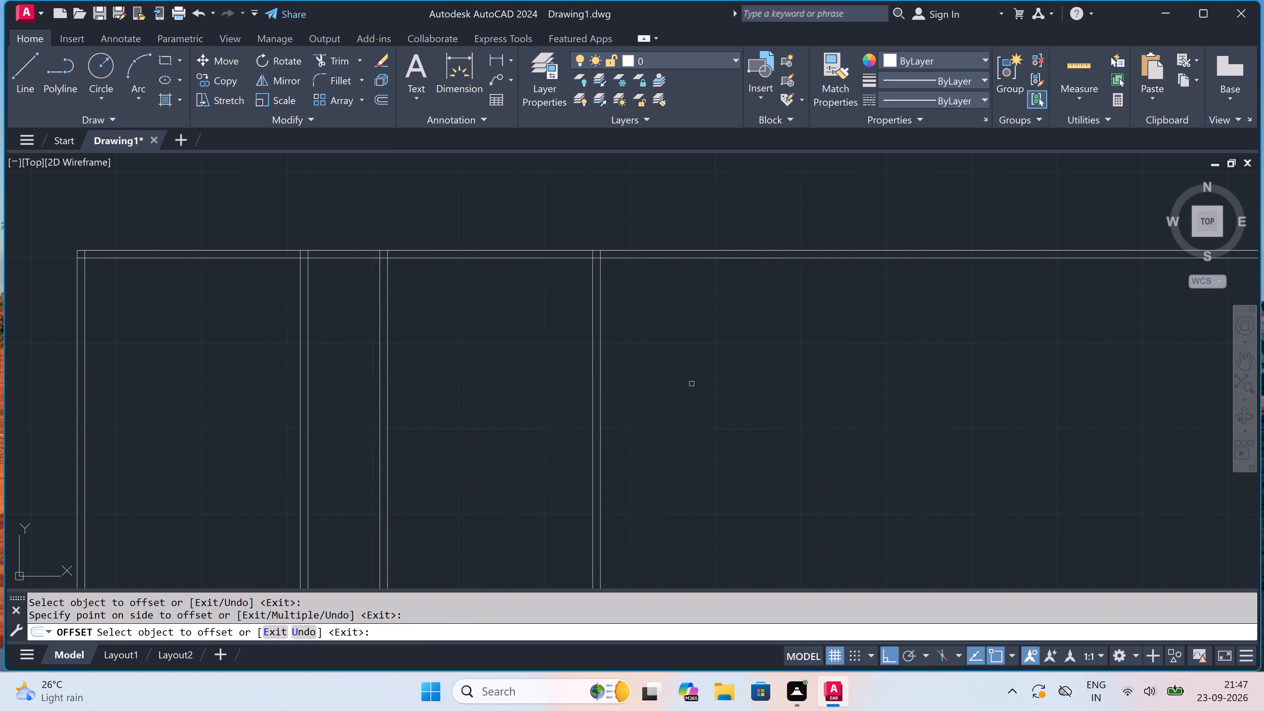
key(Escape)
Offset the right-hand line of the third partition wall 12' to the right.
key(space)
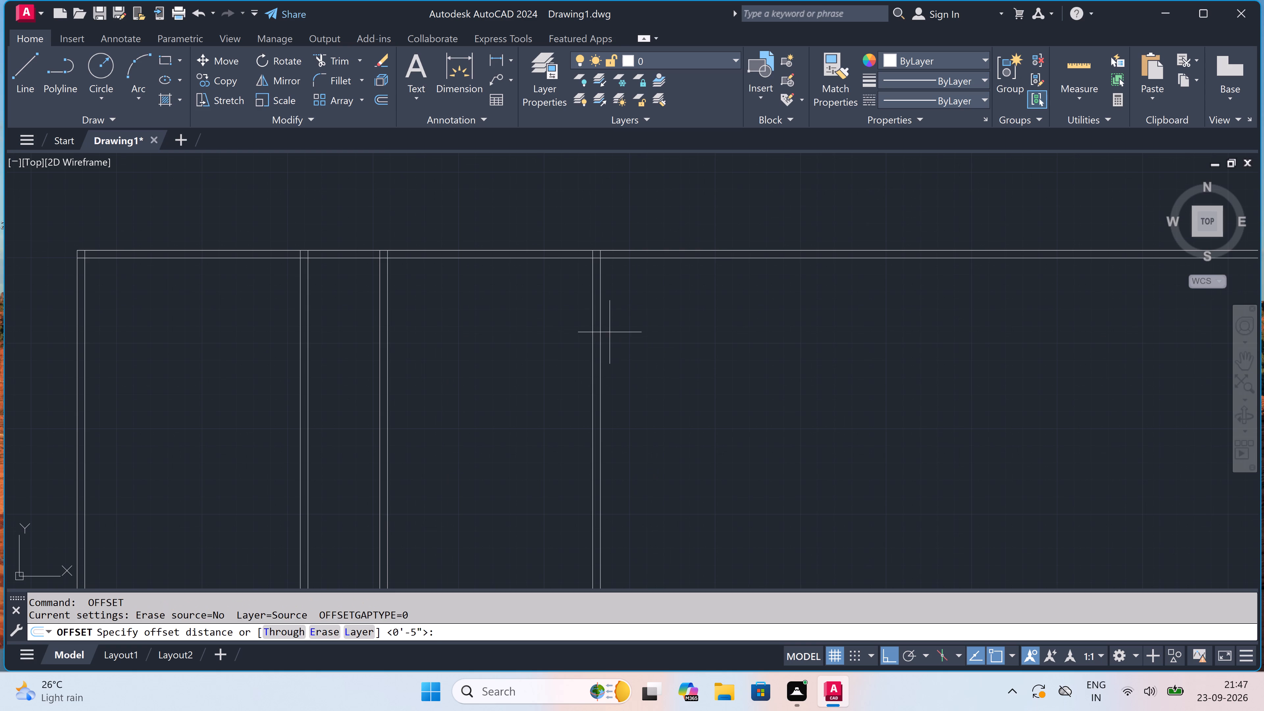
drag(600, 331, 611, 333)
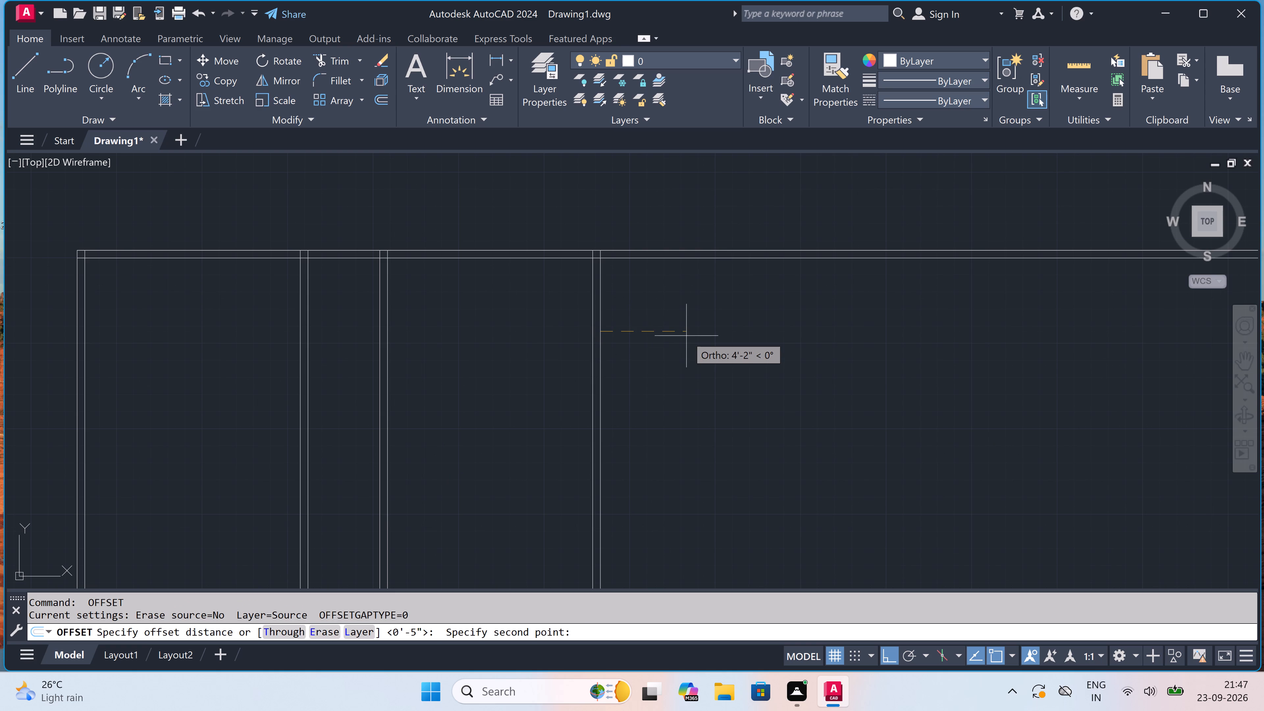
text(12')
key(space)
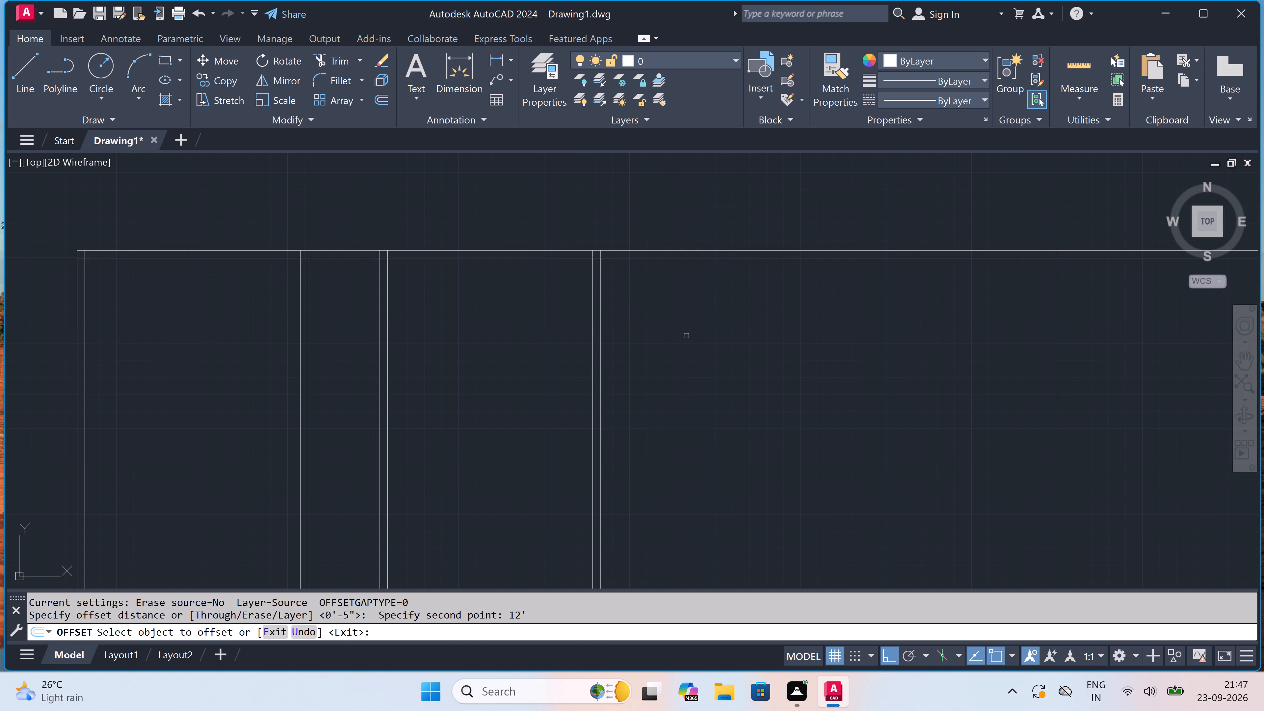
click(601, 292)
click(616, 294)
scroll(616, 294, down, 3)
scroll(721, 287, up, 1)
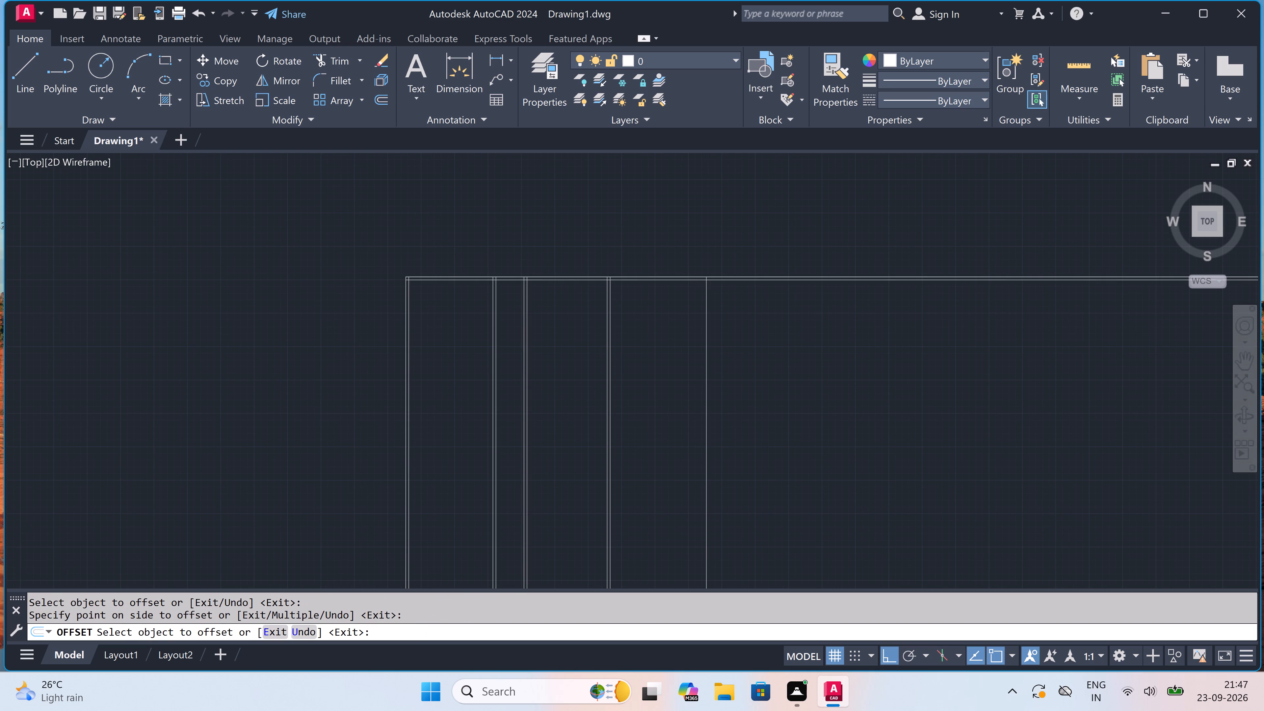
scroll(721, 287, up, 1)
key(space)
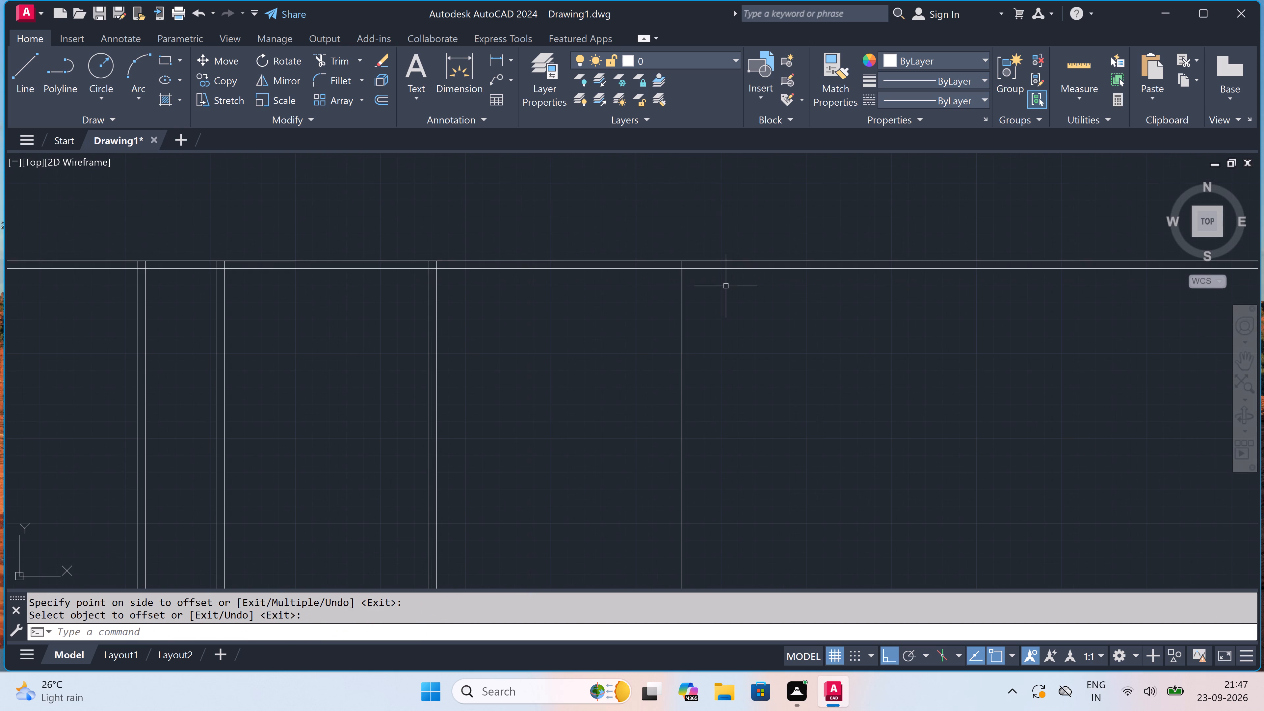
key(Escape)
Offset the rightmost vertical line 4.5" to the right to form the fourth partition wall.
key(space)
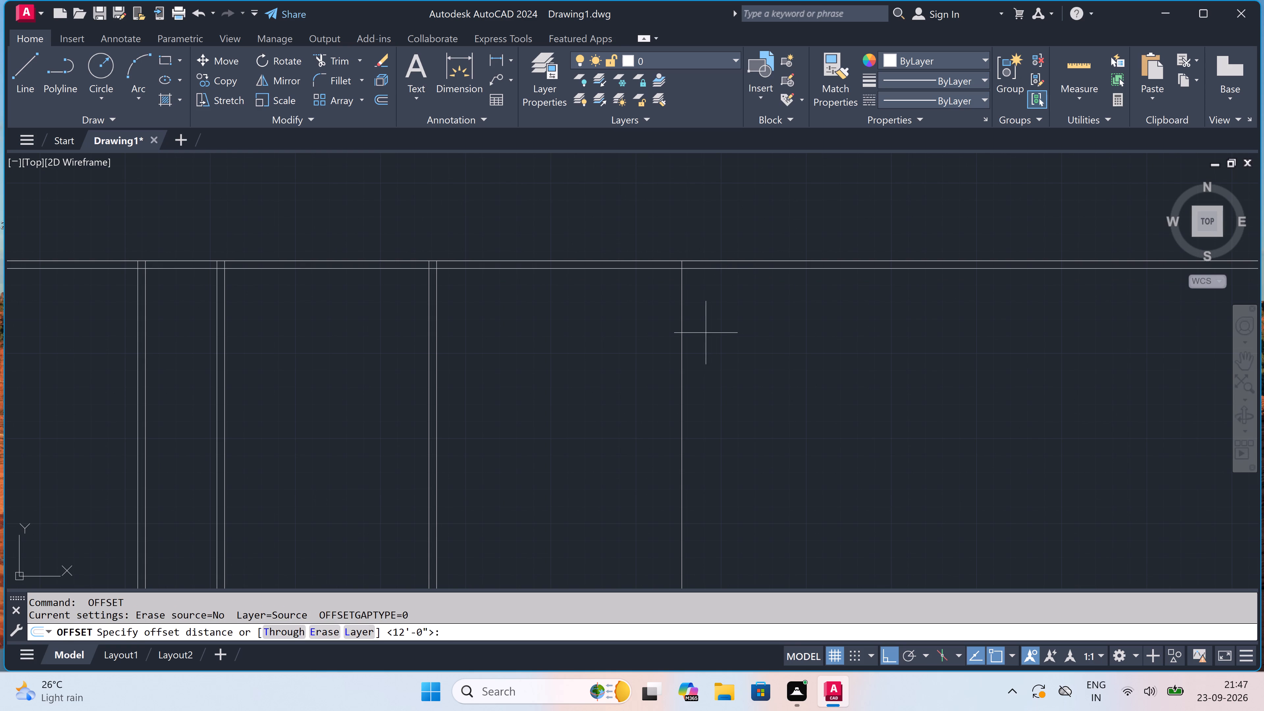
click(681, 328)
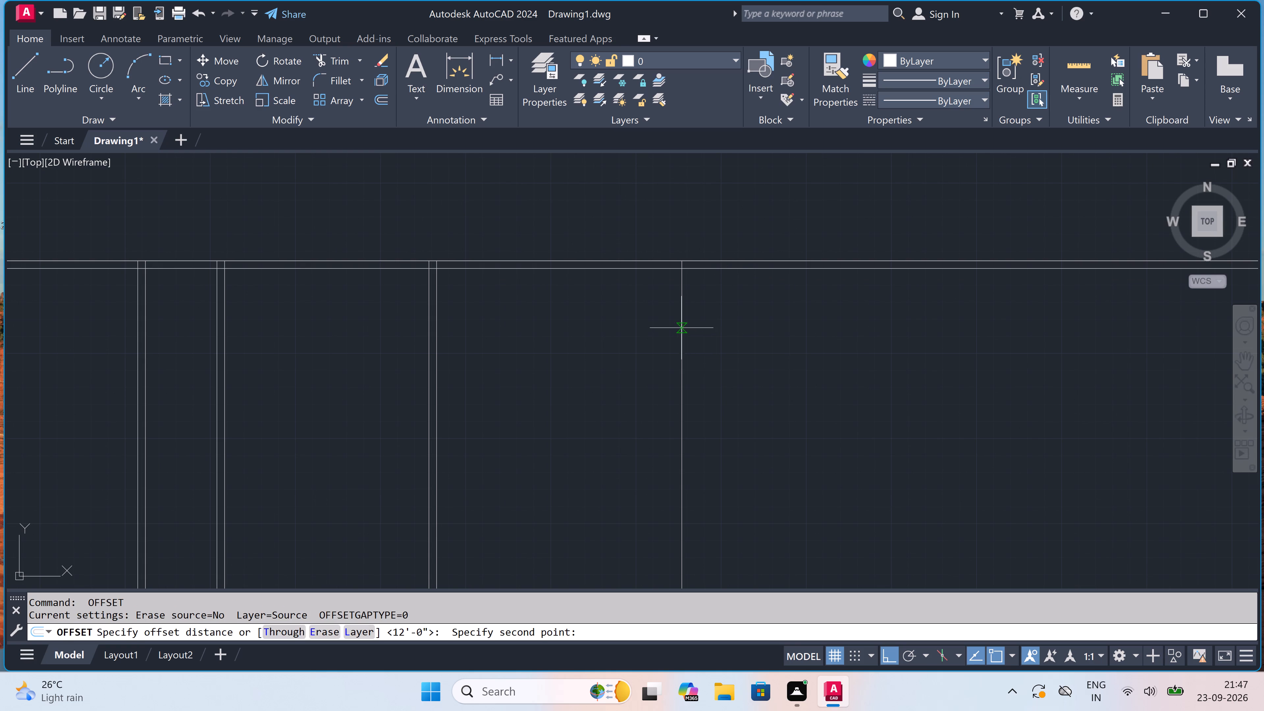
scroll(774, 328, down, 4)
scroll(775, 328, up, 2)
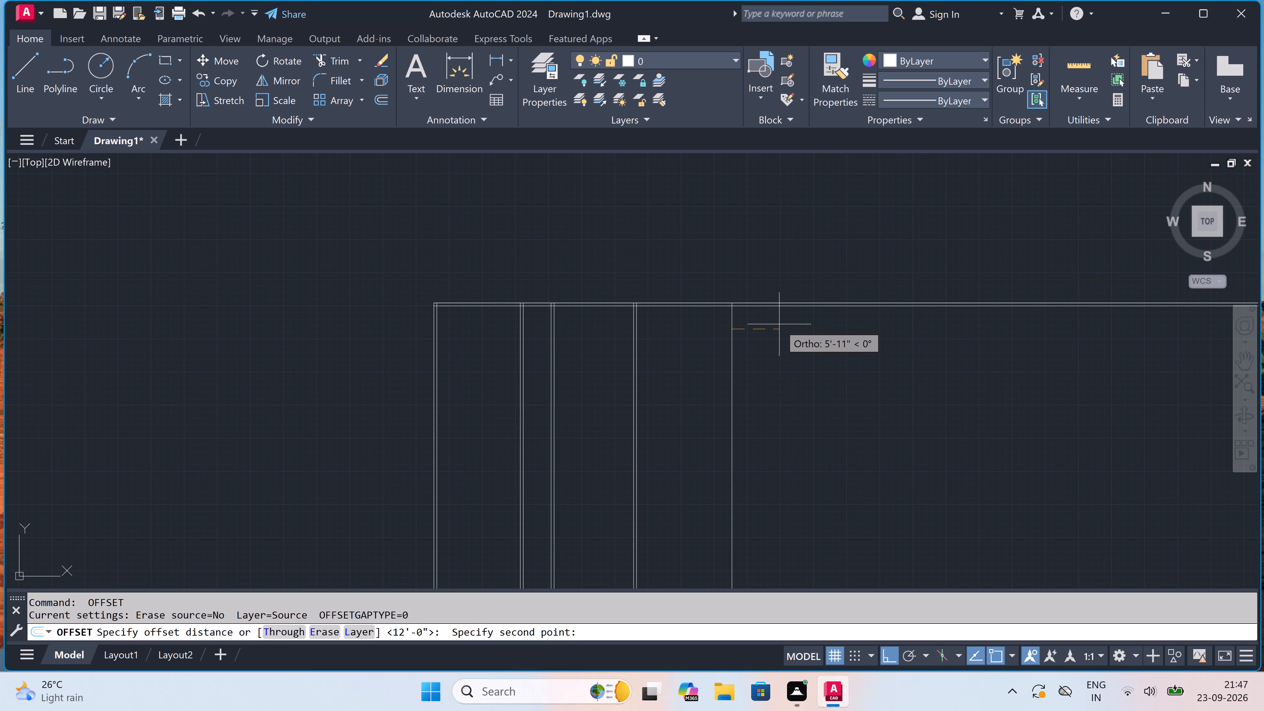
text(4.5)
text(")
key(space)
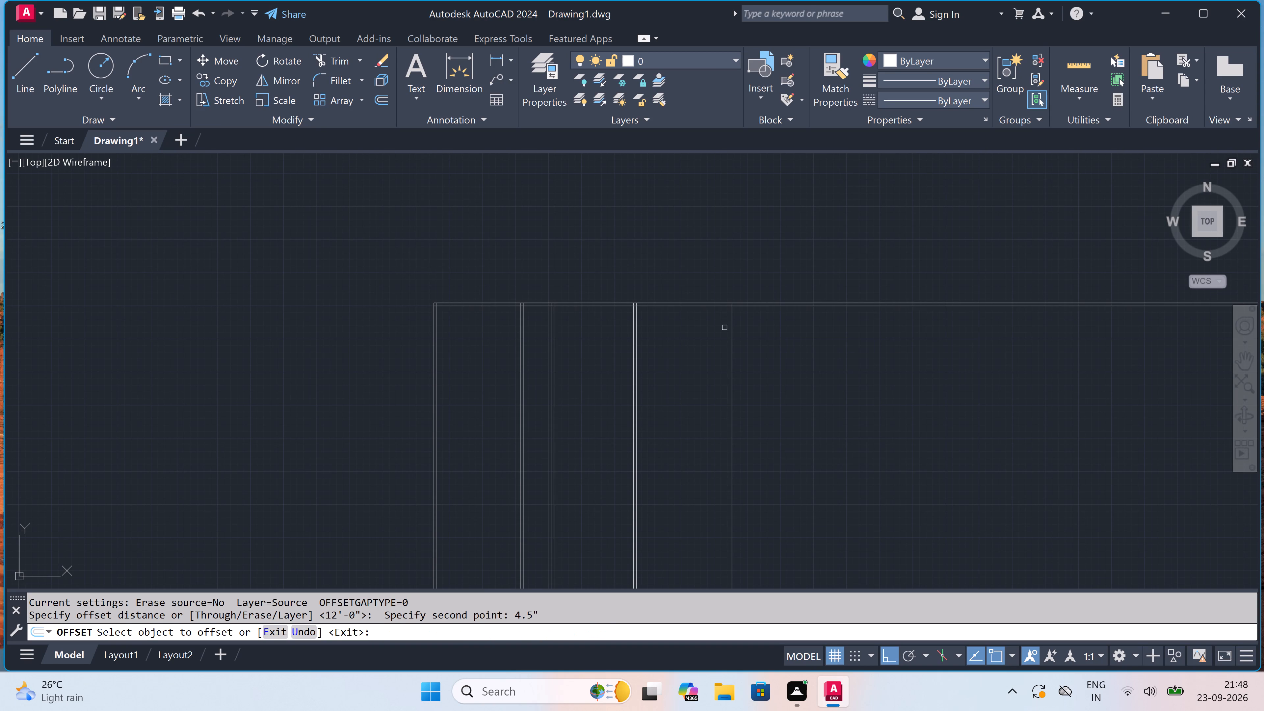
drag(731, 330, 736, 329)
click(749, 325)
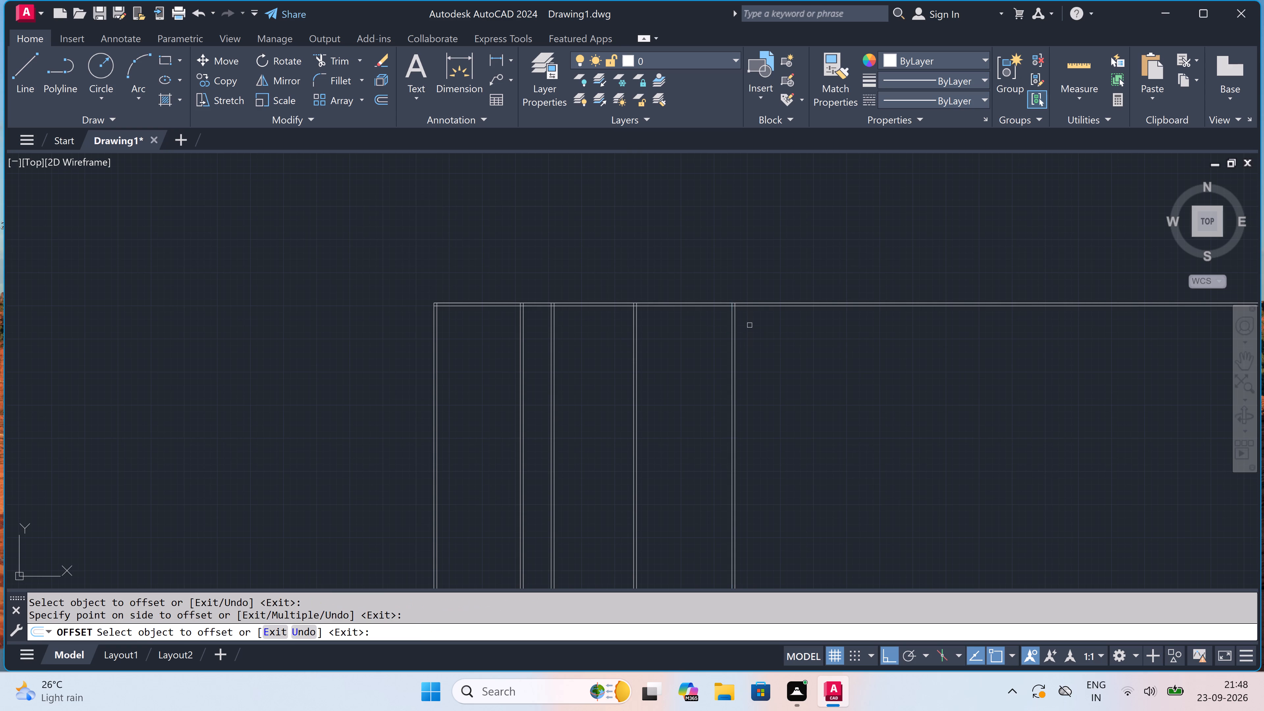
scroll(747, 311, up, 2)
key(Escape)
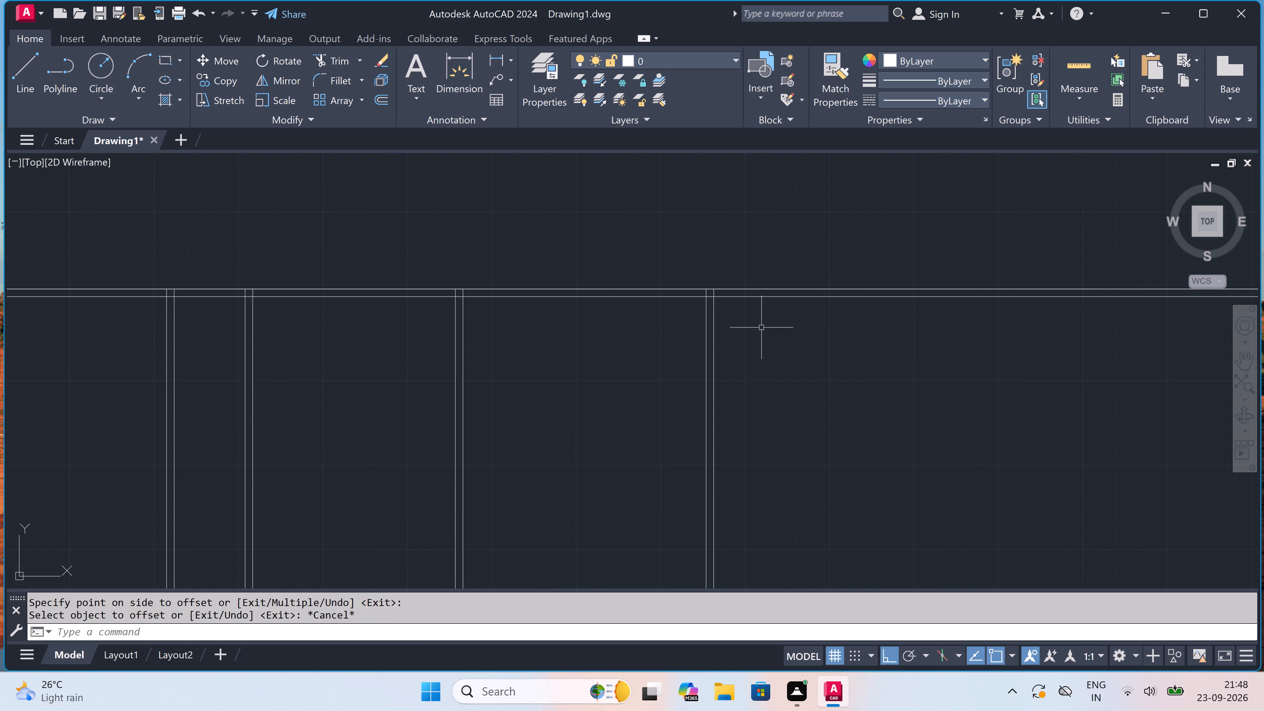
Offset the right-hand line of the fourth partition wall 3'6" to the right.
key(space)
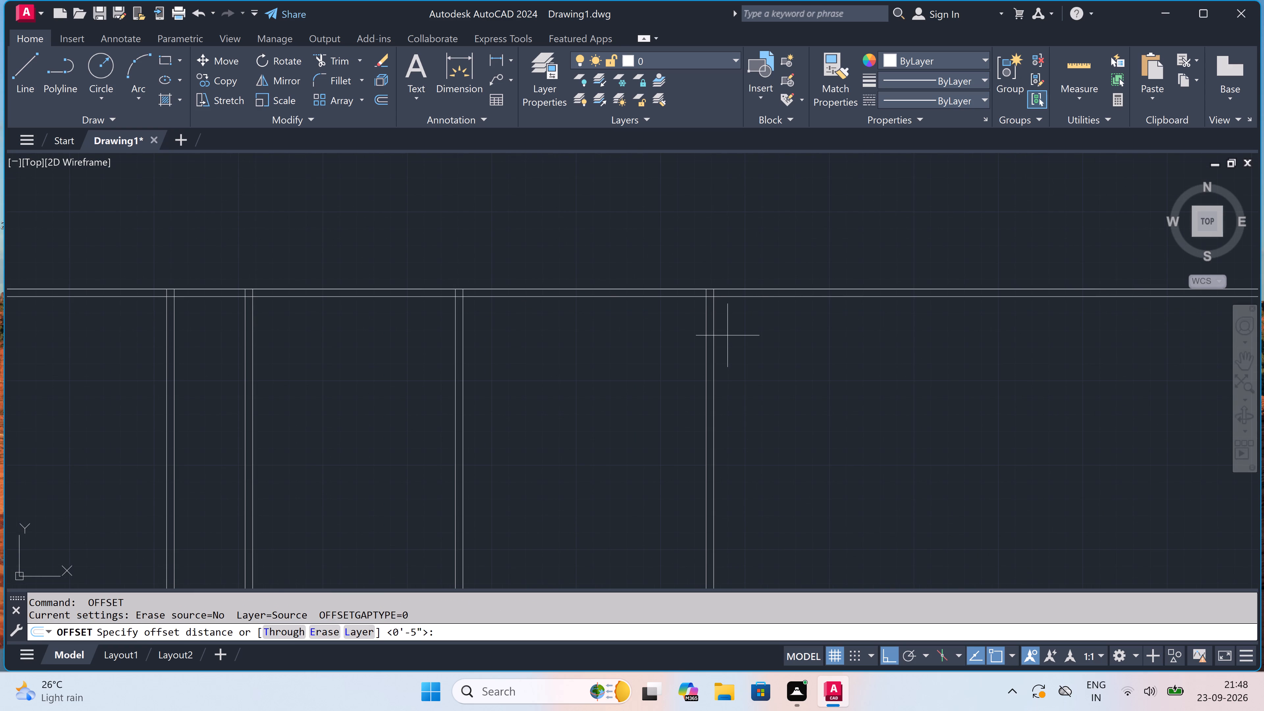
drag(718, 333, 728, 332)
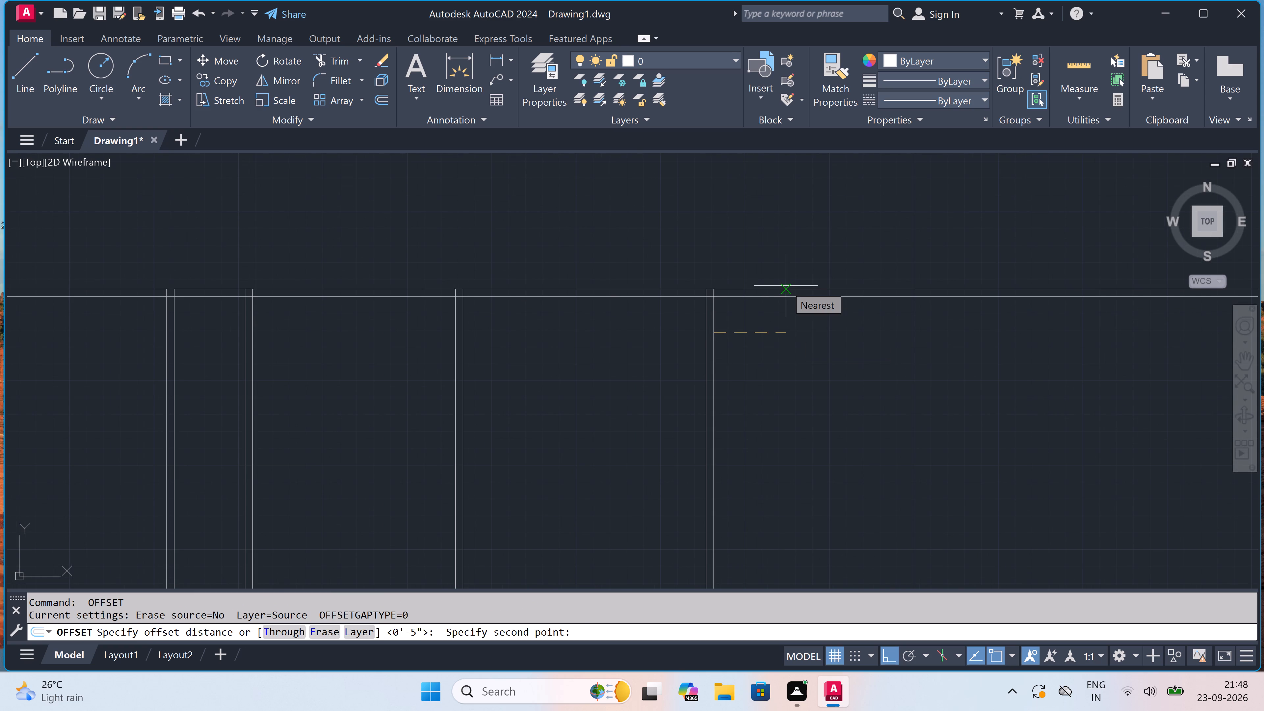
key(3)
text('6)
text(")
key(space)
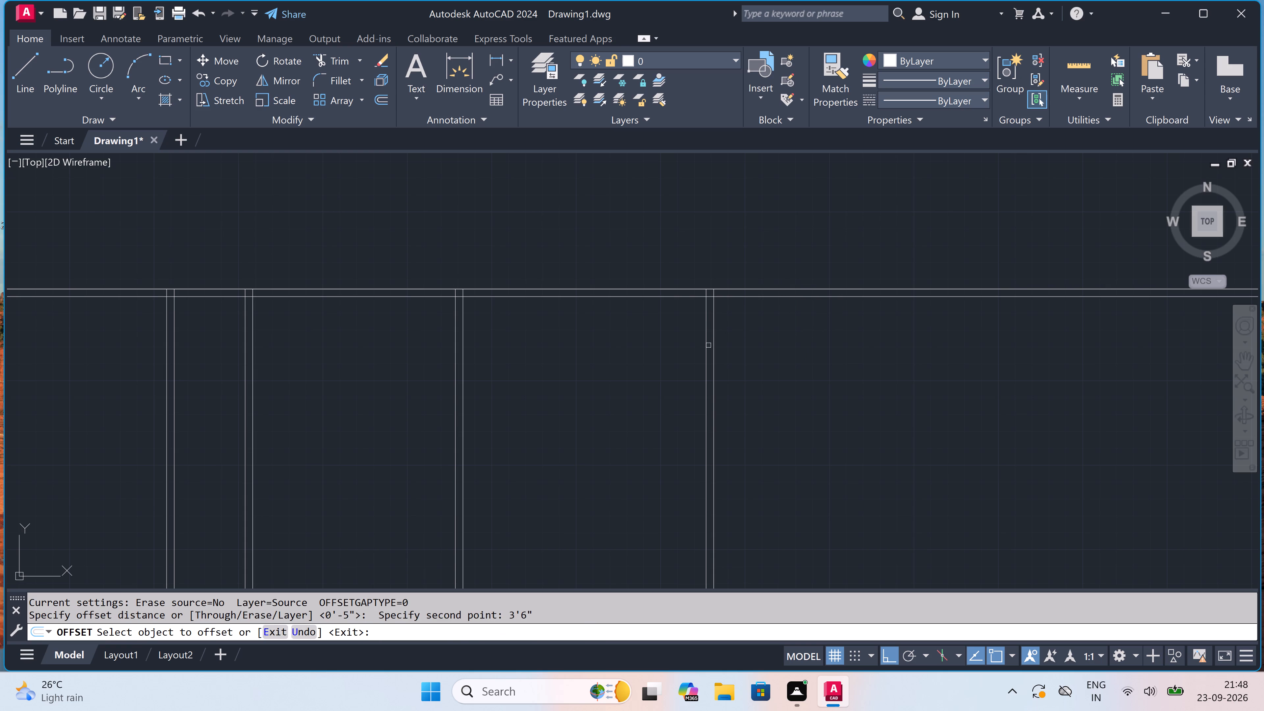
drag(713, 341, 723, 343)
click(751, 340)
key(Escape)
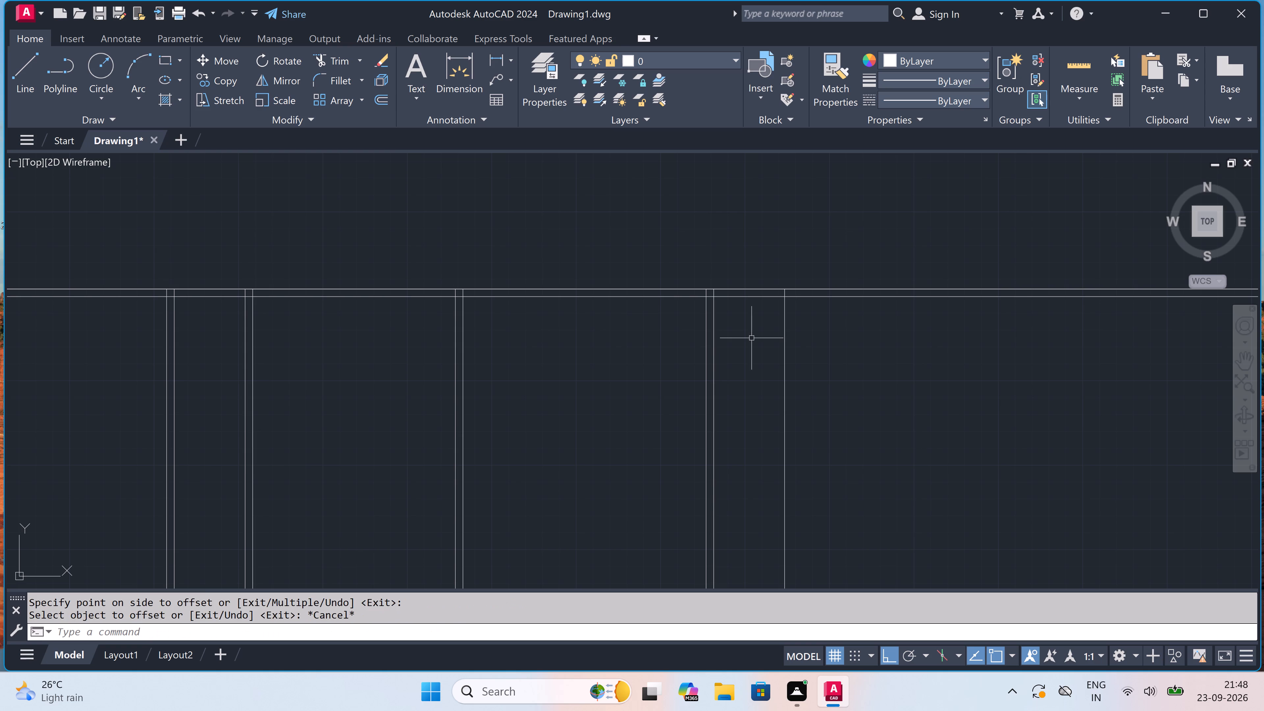
Offset the rightmost vertical line 4.5" to the right to form the fifth partition wall.
key(space)
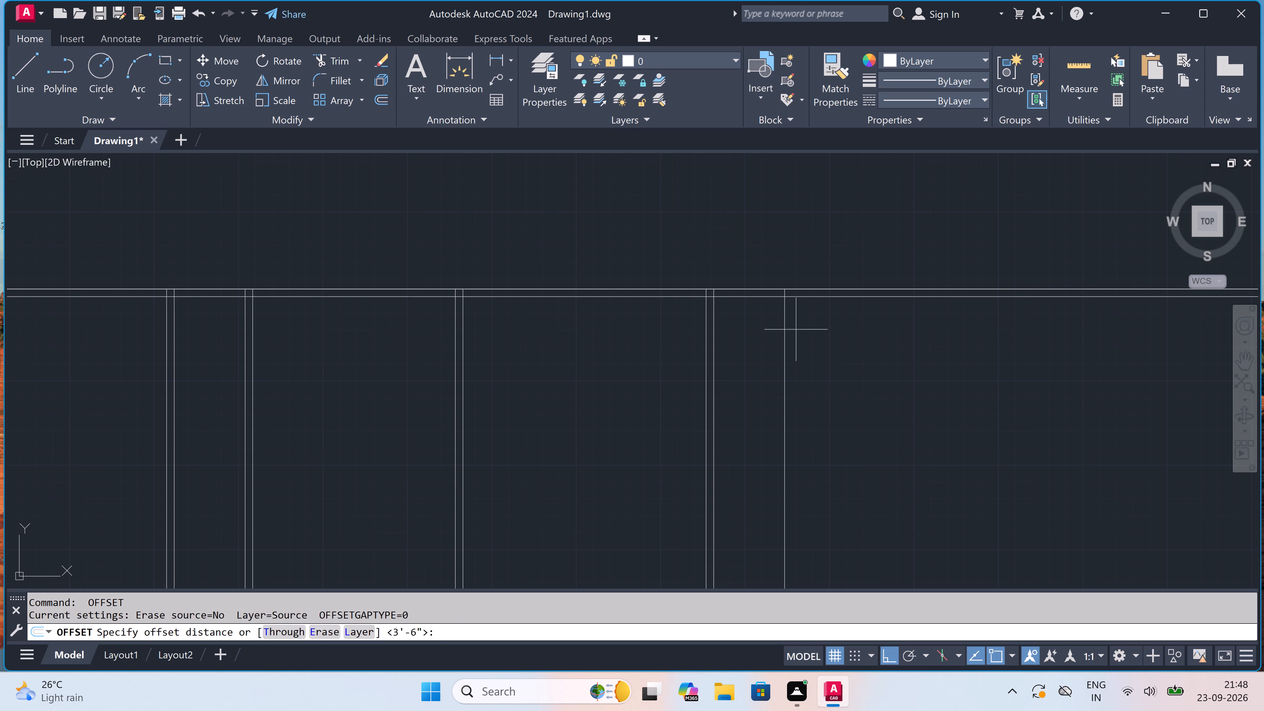
drag(787, 337, 796, 338)
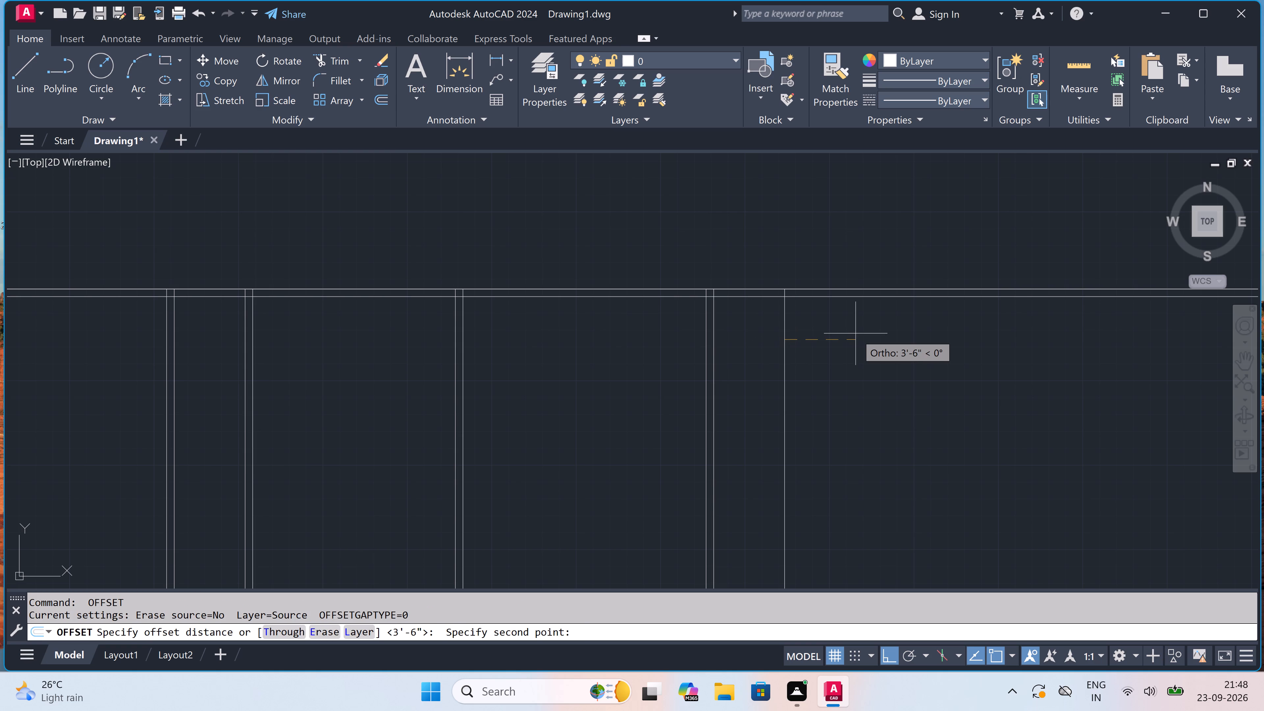
key(4)
text(.5)
text(")
key(space)
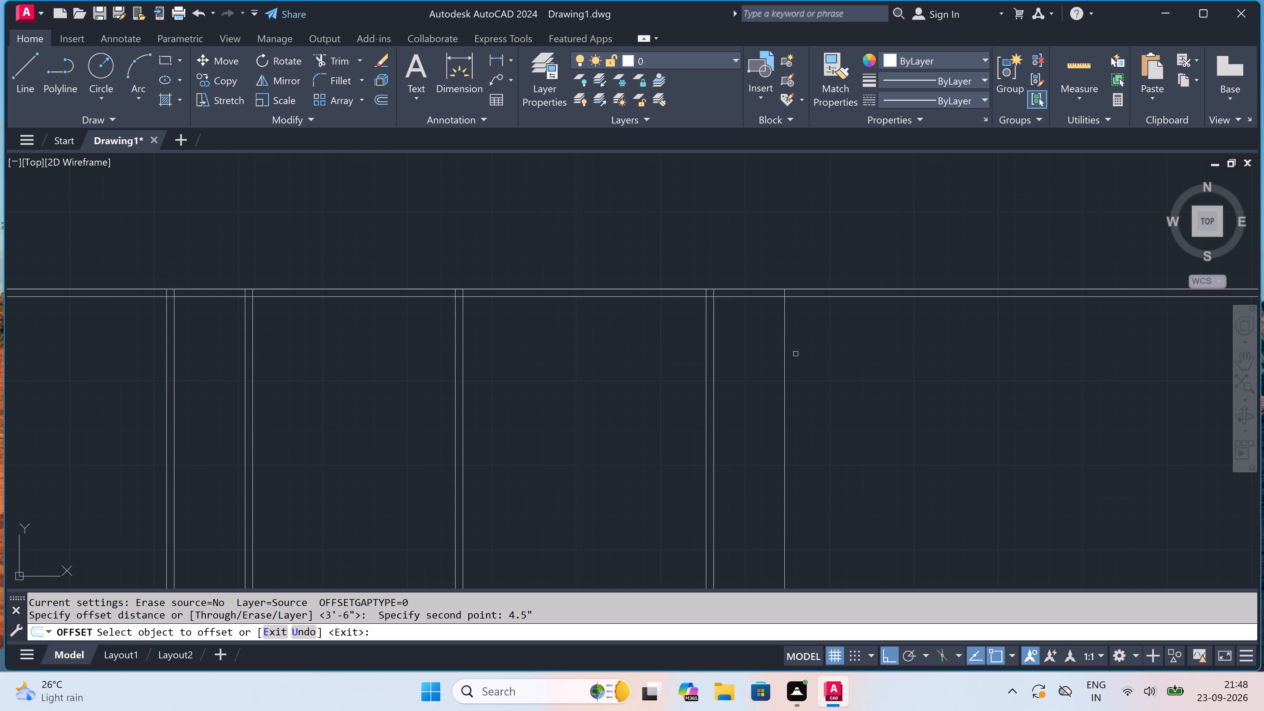
click(784, 346)
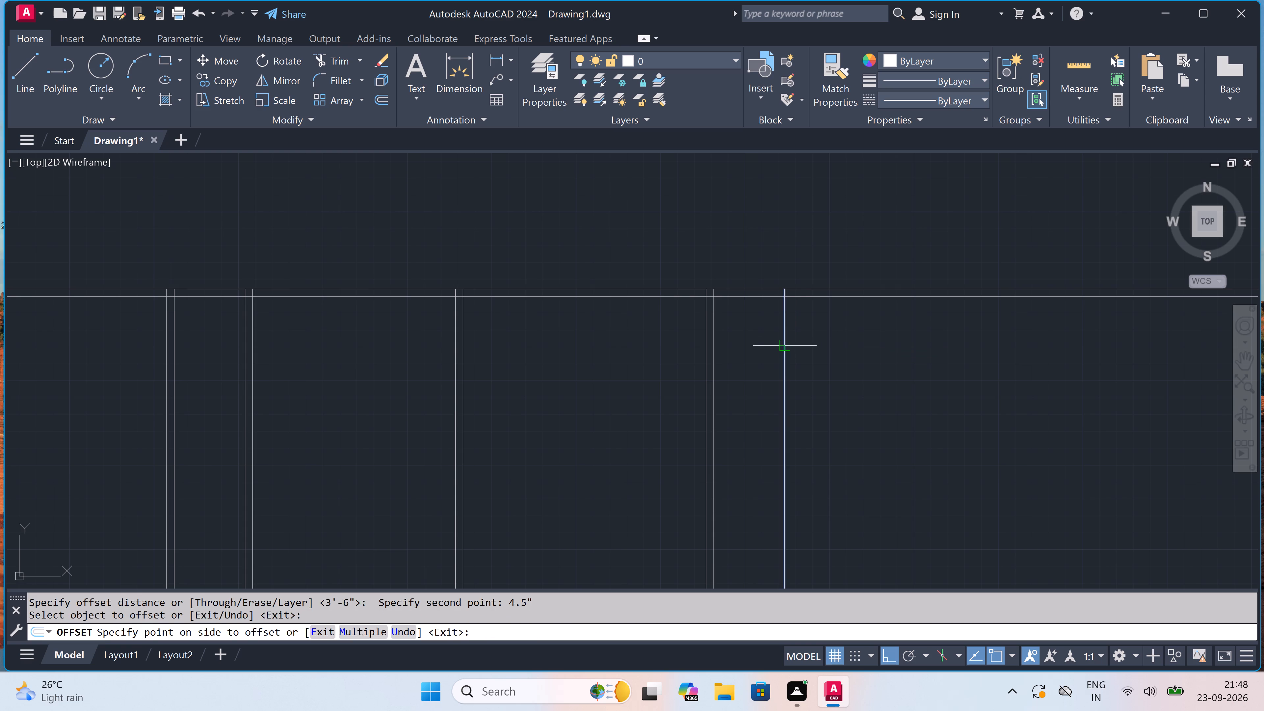
click(801, 343)
scroll(801, 343, down, 4)
scroll(827, 338, up, 3)
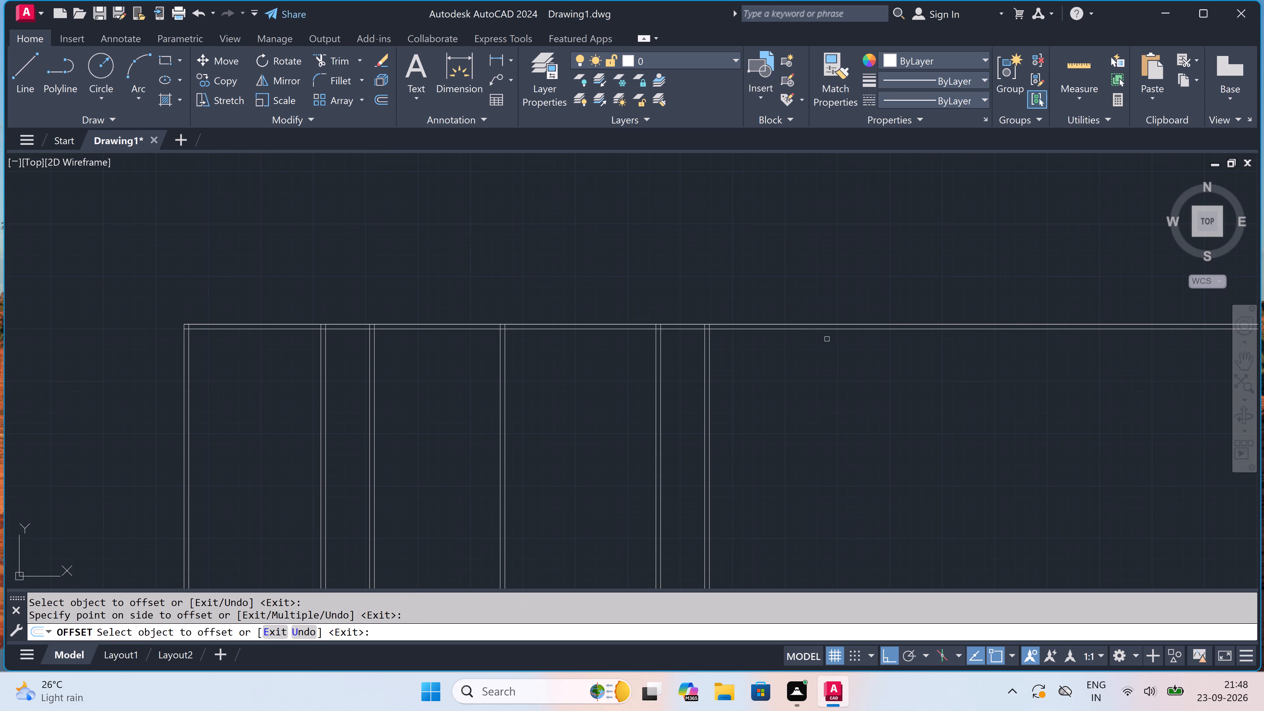
key(Escape)
Offset the right-hand line of the fifth partition wall 10'6" to the right.
key(space)
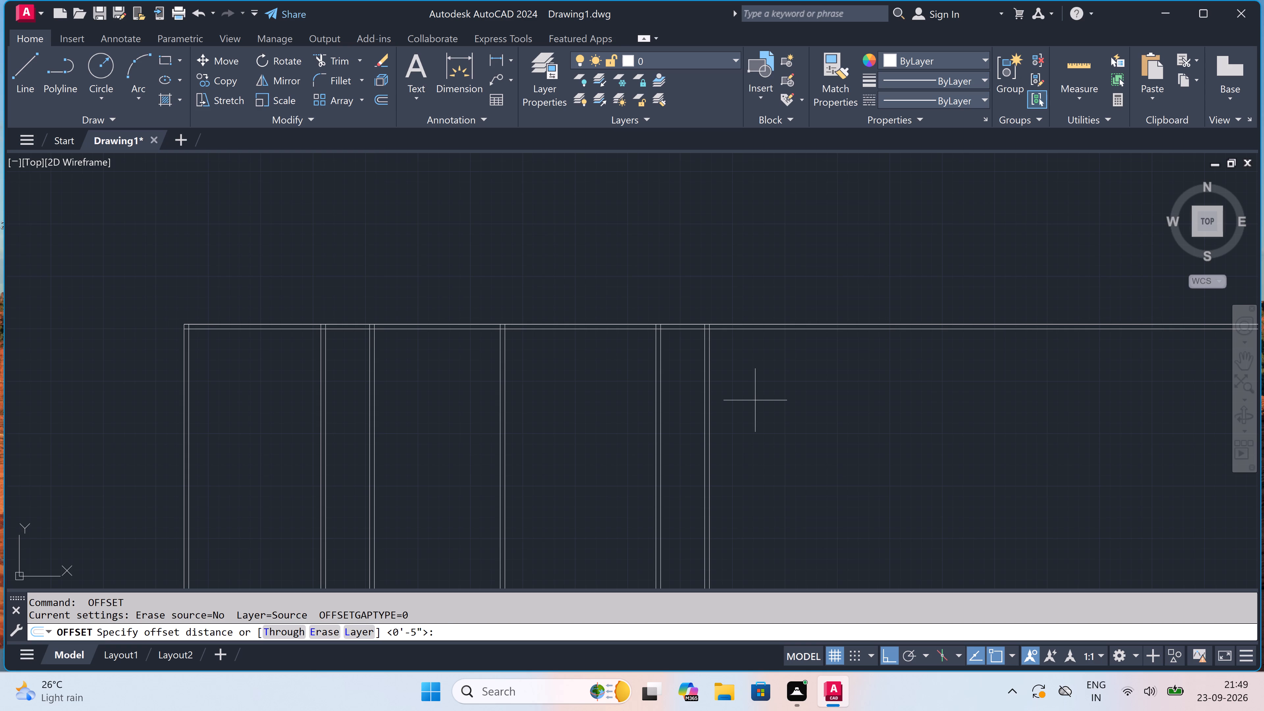
key(1)
text(0')
key(6)
text(")
key(space)
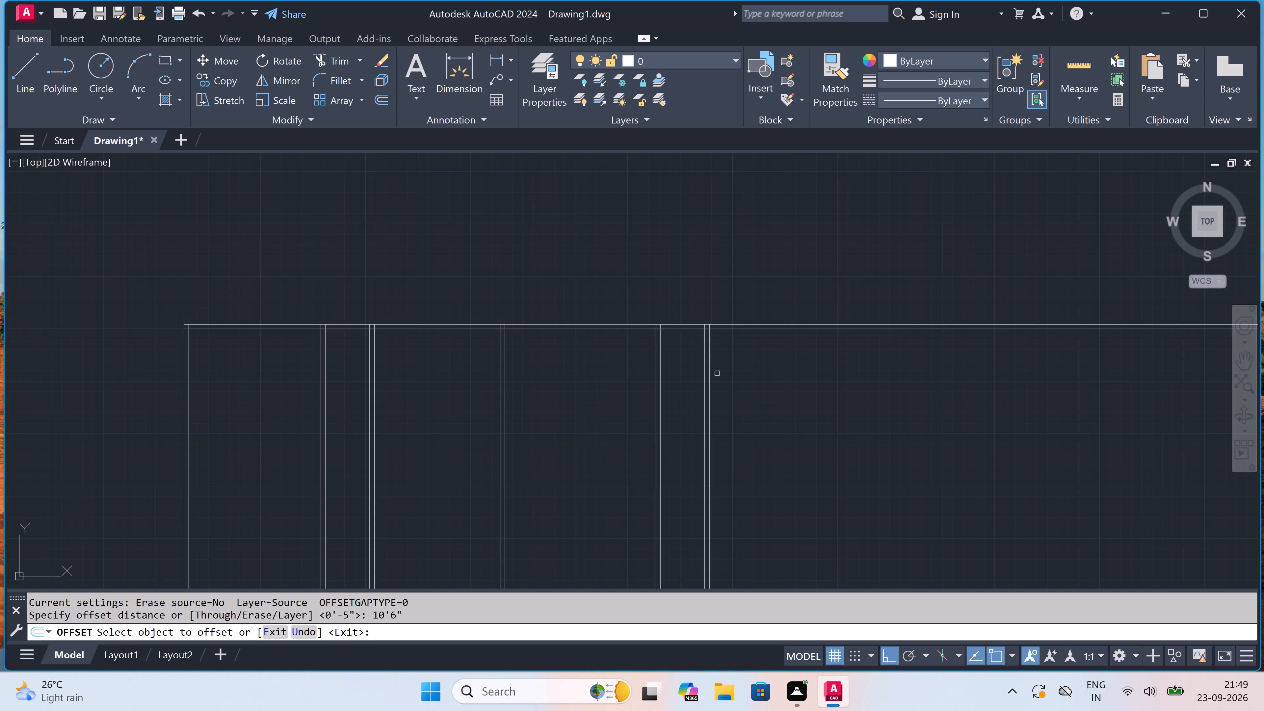
scroll(705, 349, up, 2)
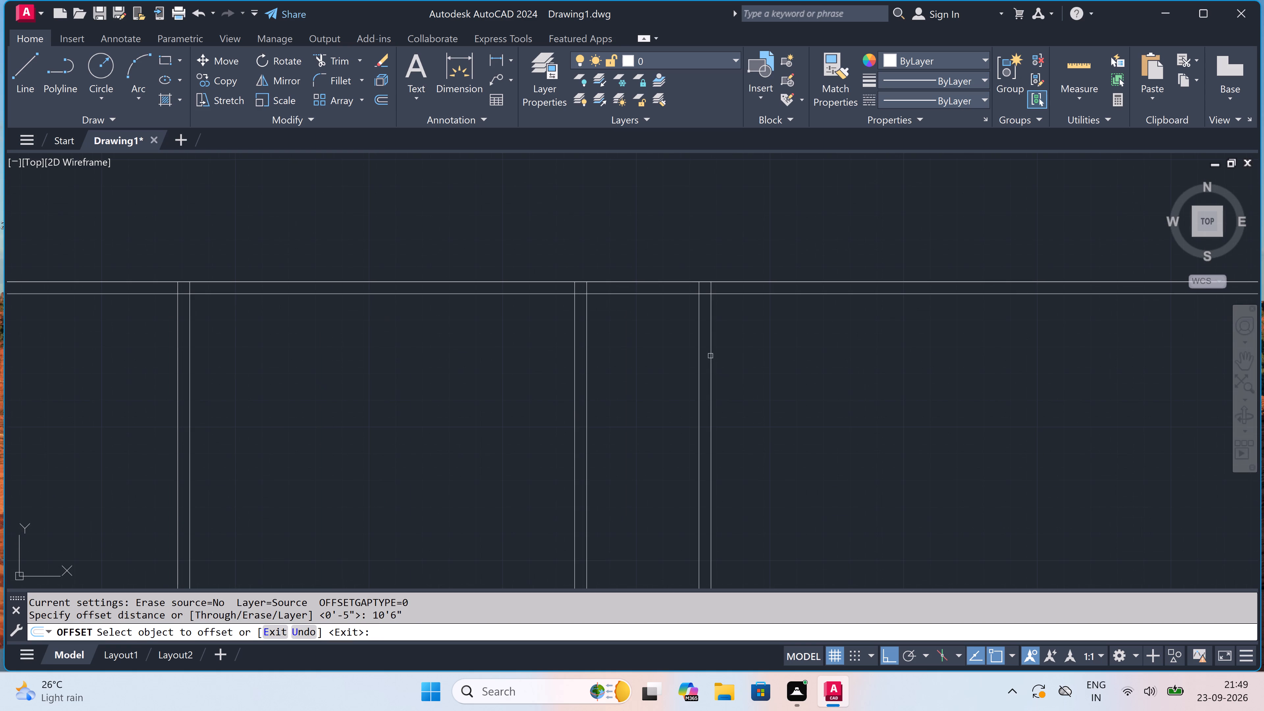
drag(710, 354, 715, 353)
click(737, 353)
scroll(737, 352, down, 5)
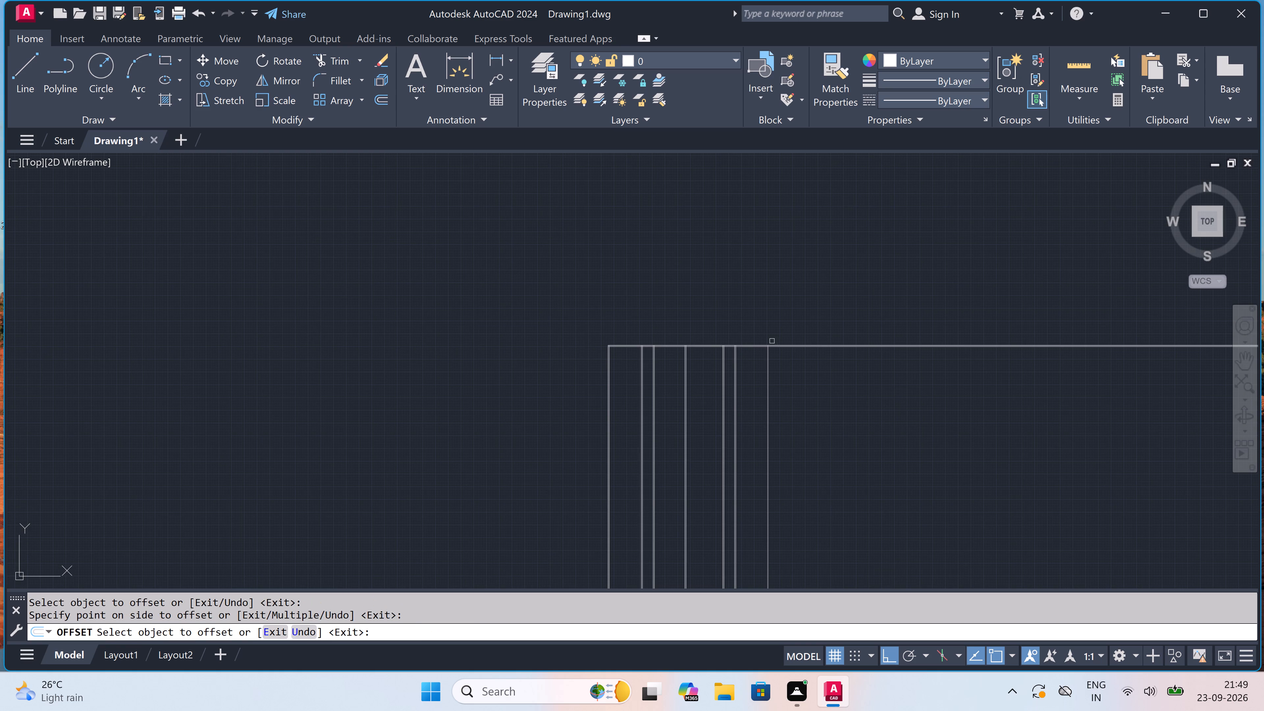
Offset the rightmost vertical line 4.5" to the right to form the building's right end wall.
scroll(772, 341, up, 4)
key(Escape)
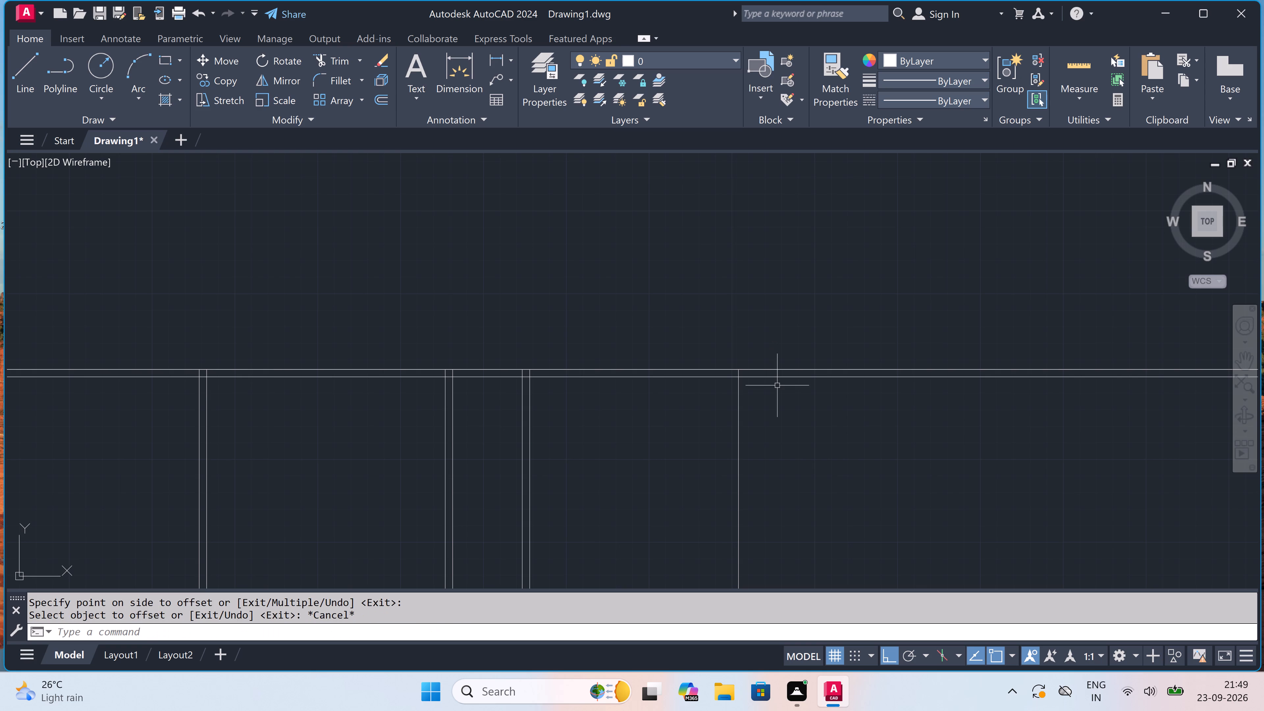
key(space)
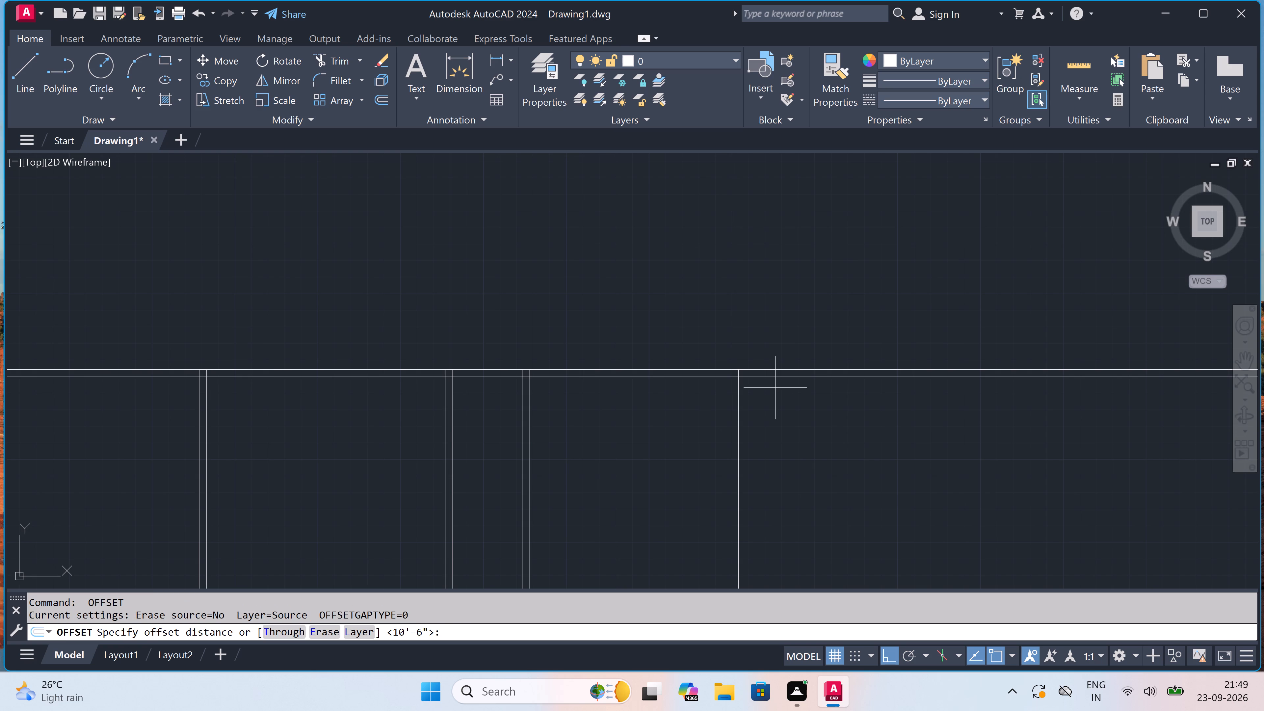
drag(740, 402, 745, 404)
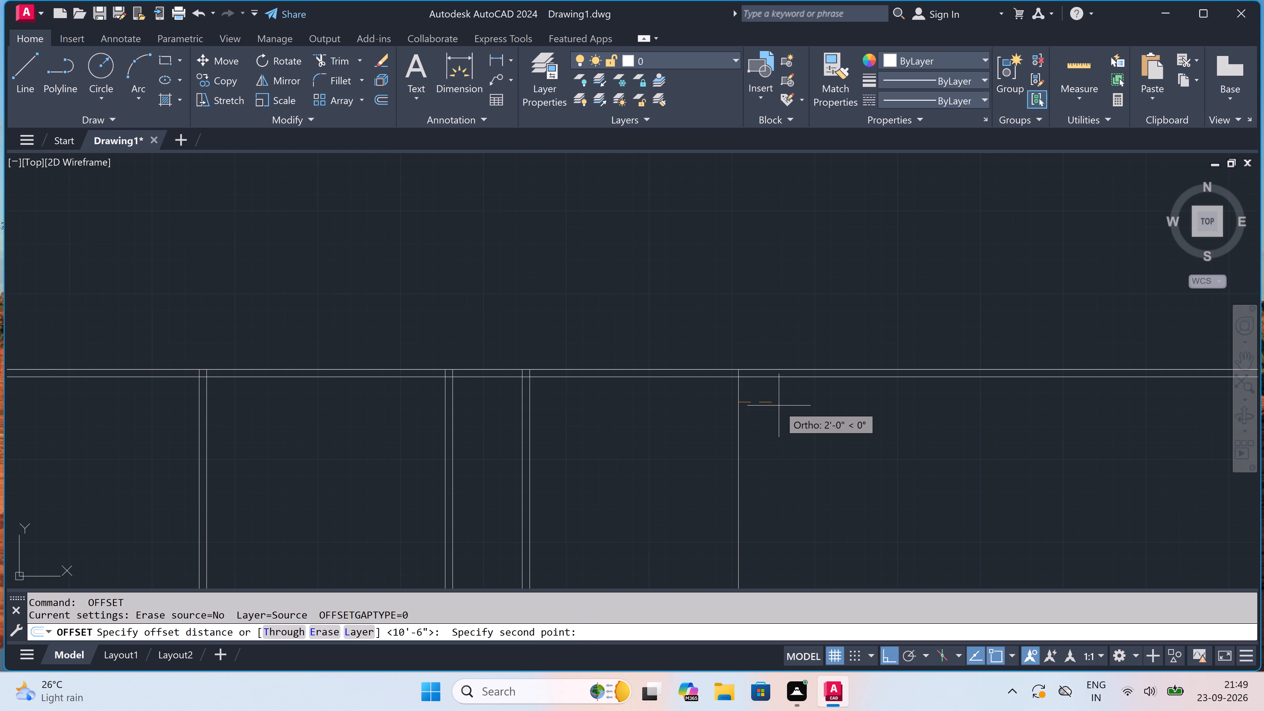
key(4)
text(.5)
text(")
key(space)
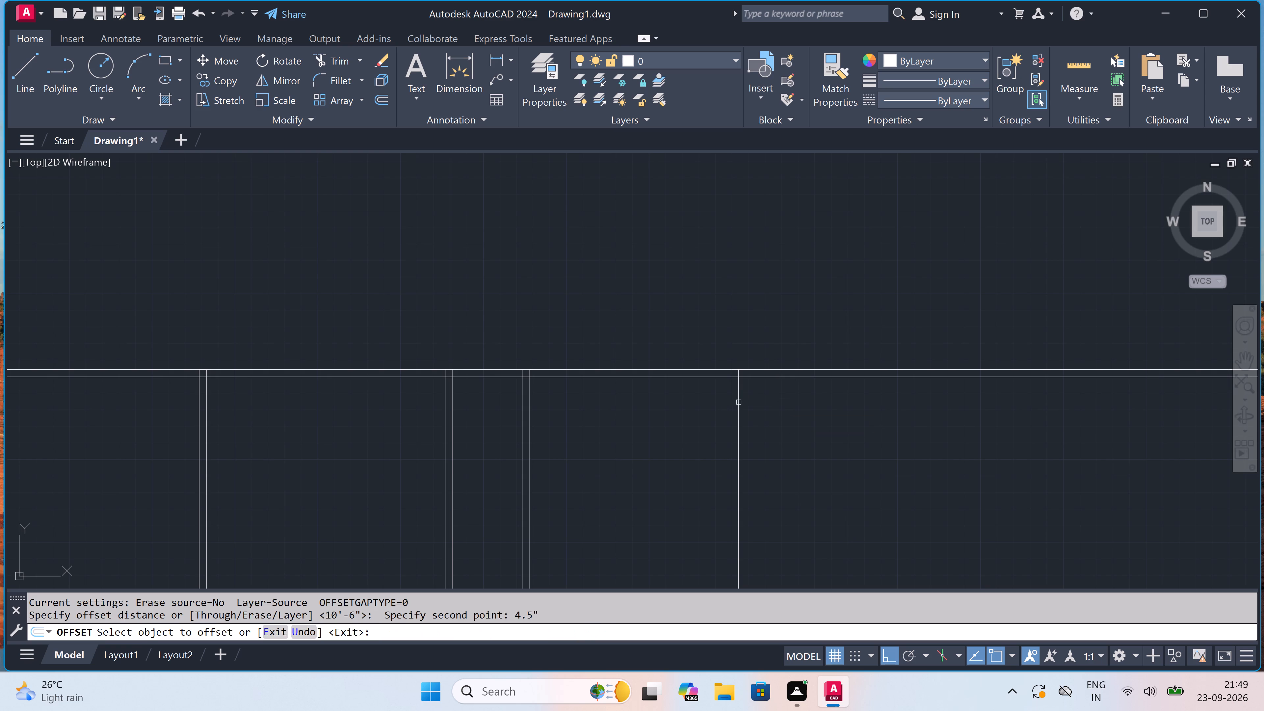
drag(738, 400, 742, 400)
click(757, 402)
scroll(758, 402, down, 5)
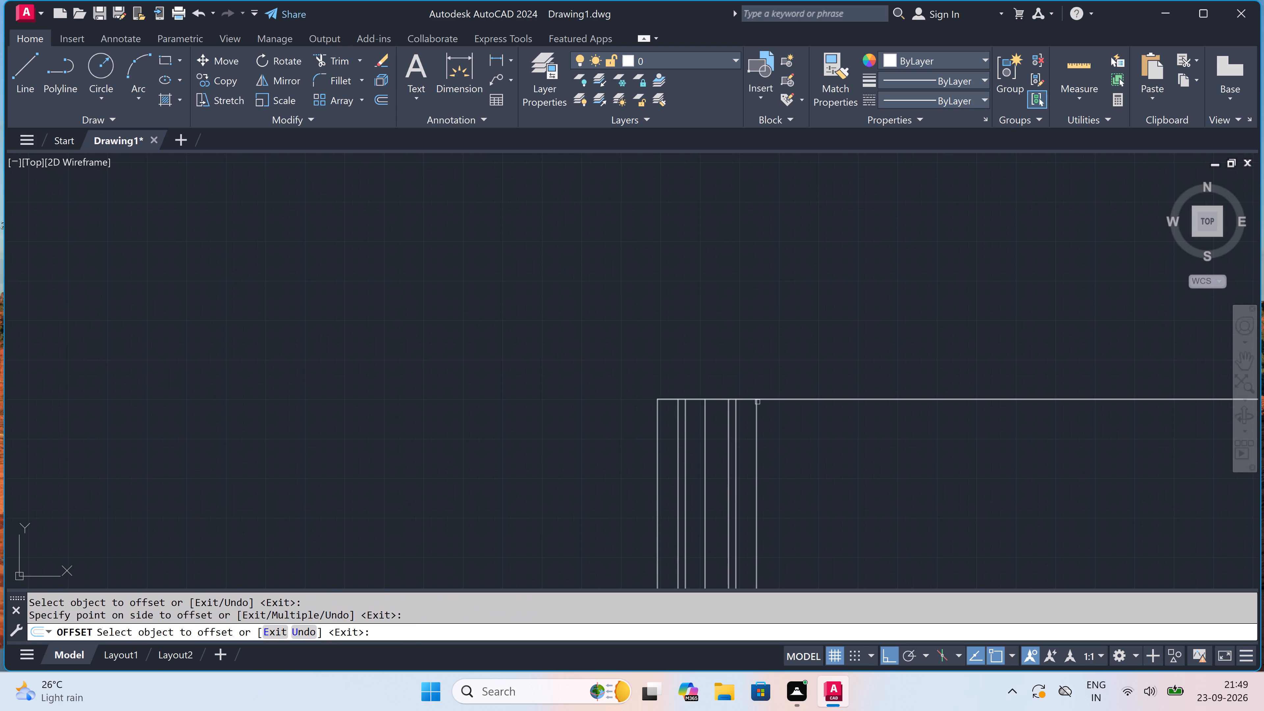
scroll(757, 402, up, 4)
key(Escape)
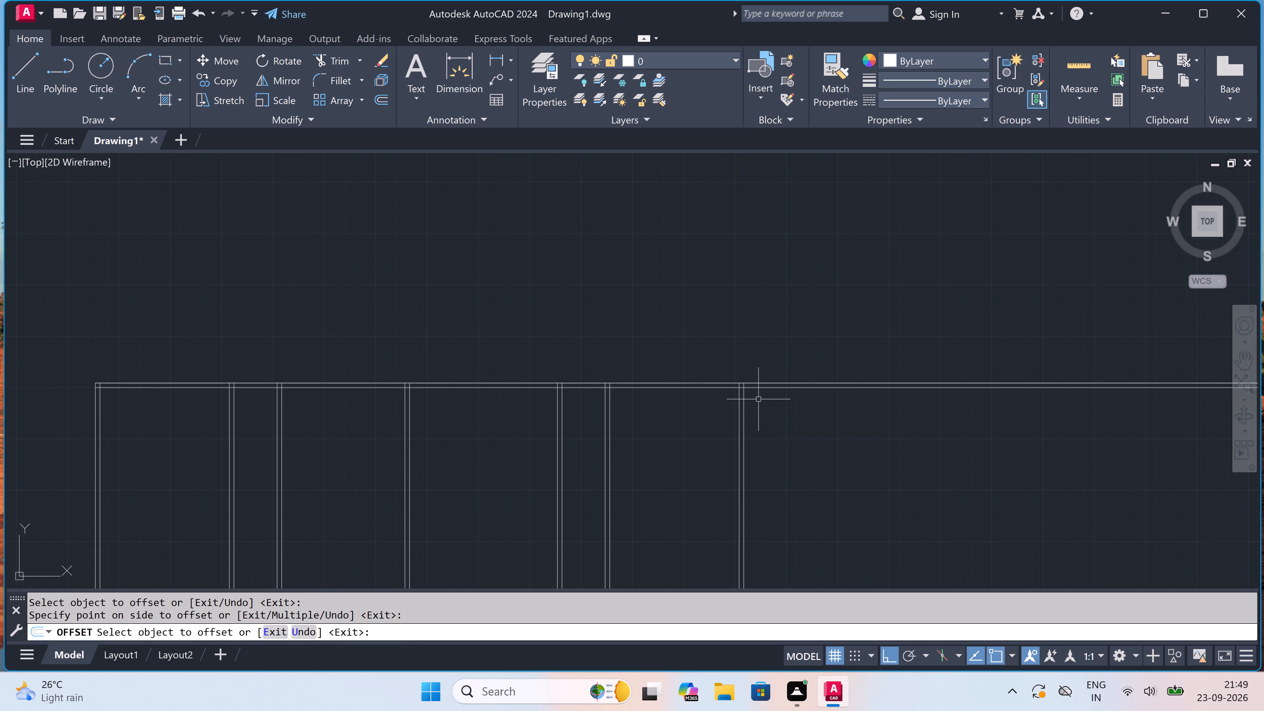
Trim off both horizontal top-wall lines where they extend beyond the outer line of the right end wall.
text(tr)
key(space)
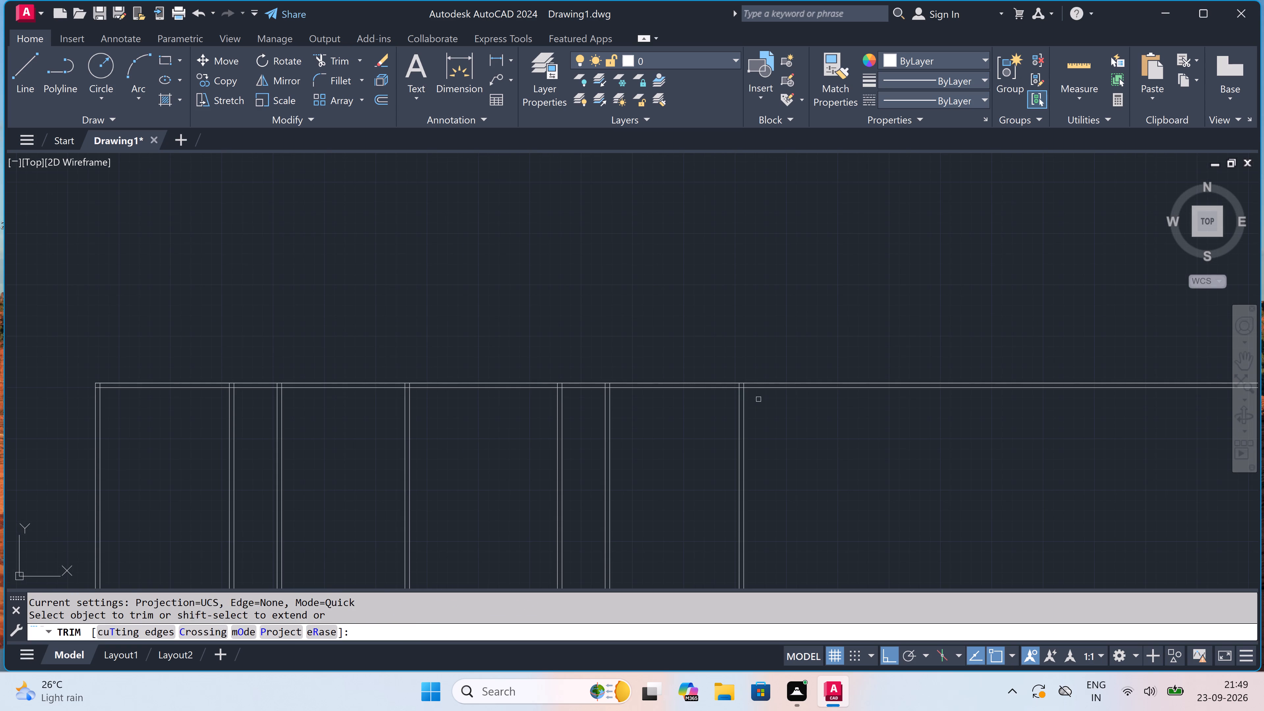
click(752, 401)
click(757, 334)
Trim the overlapping inner wall lines inside the top-right corner so the inner faces form a clean corner.
scroll(757, 335, down, 3)
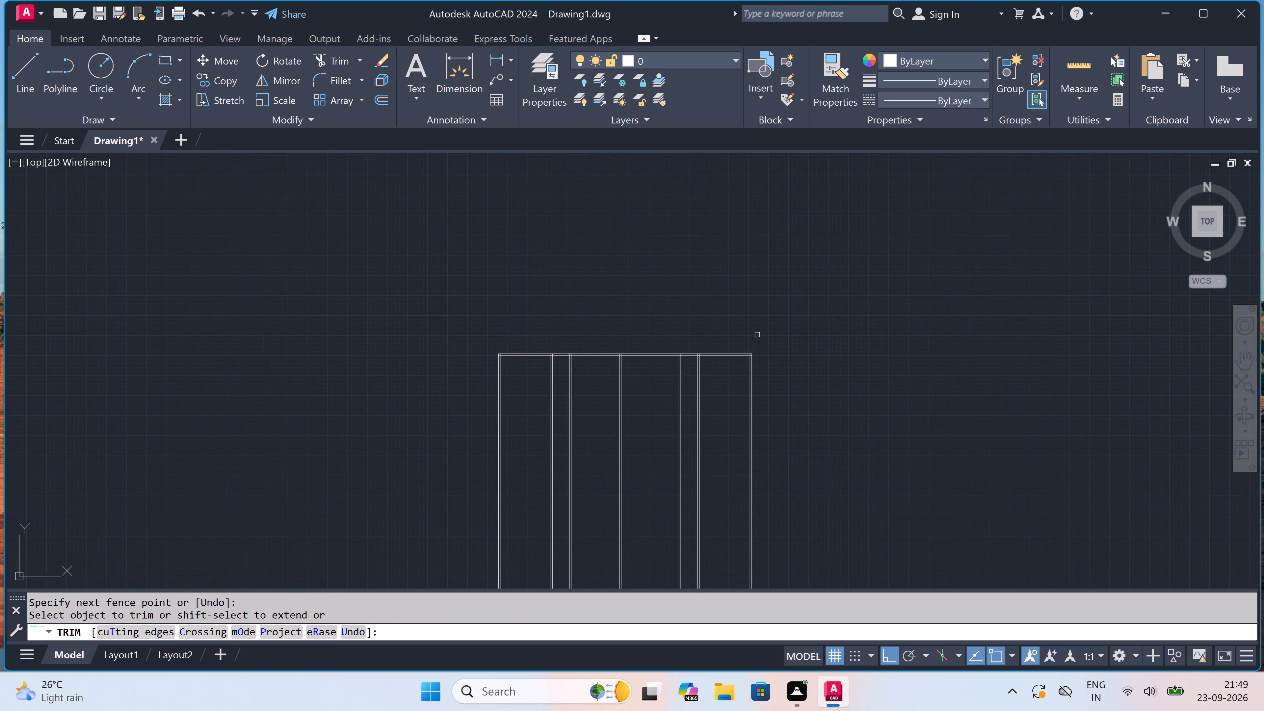
scroll(744, 348, up, 4)
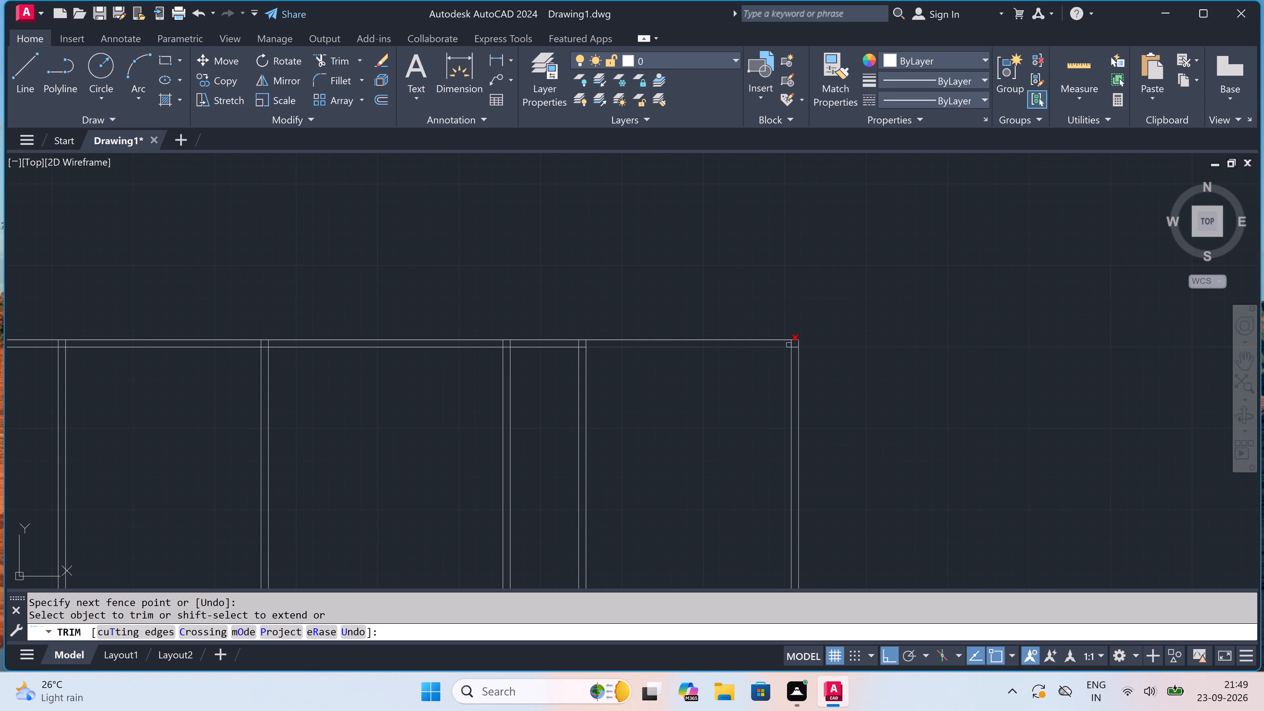
scroll(790, 342, up, 3)
click(794, 345)
click(790, 344)
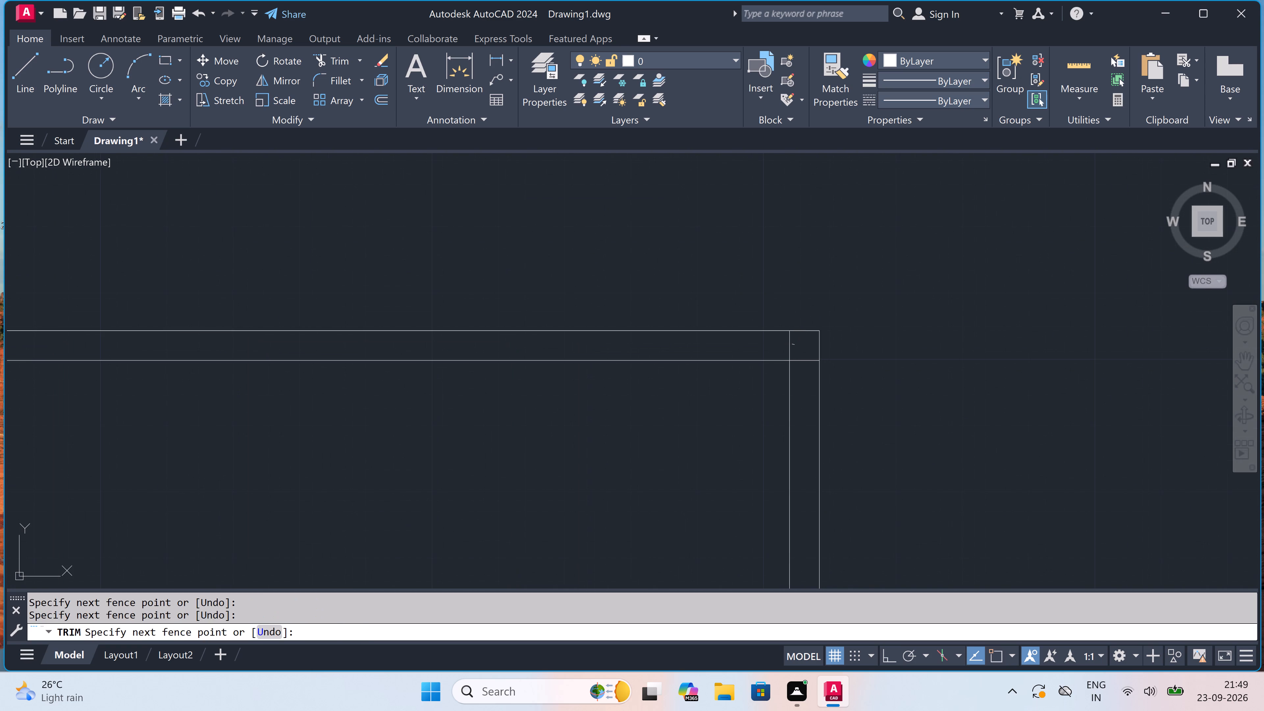
scroll(798, 360, up, 4)
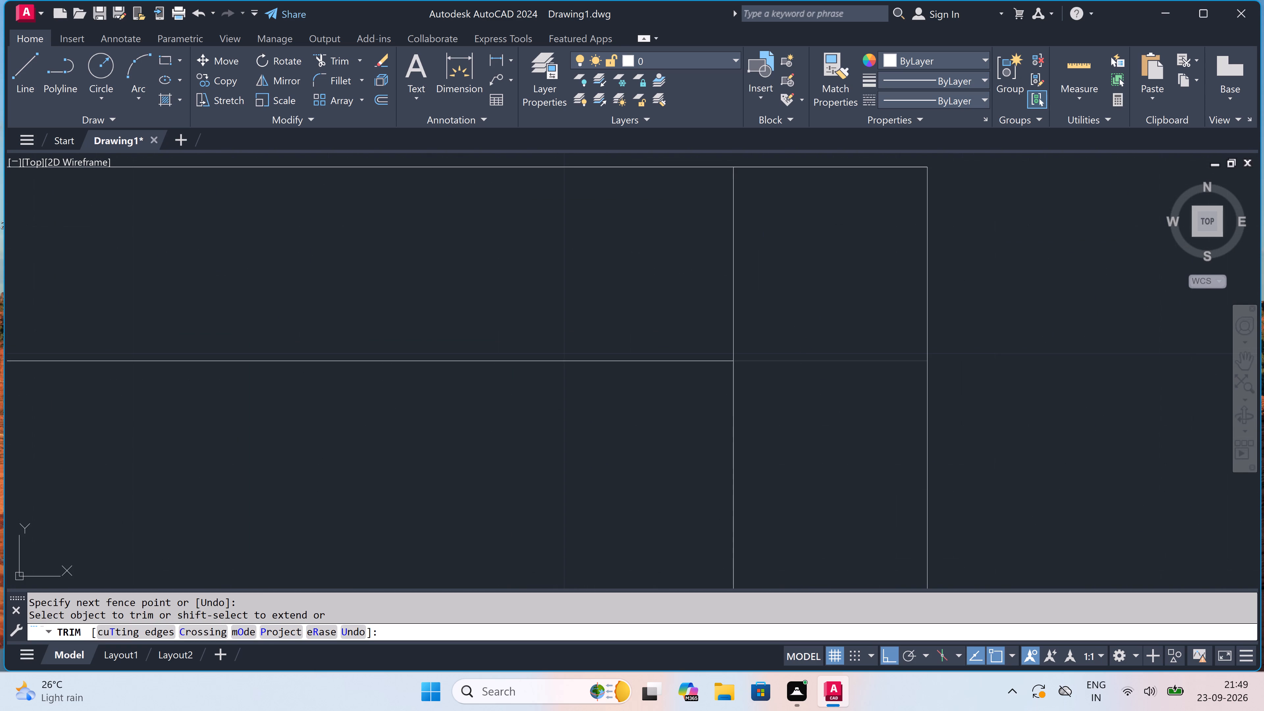
click(798, 360)
drag(770, 280, 755, 280)
click(643, 282)
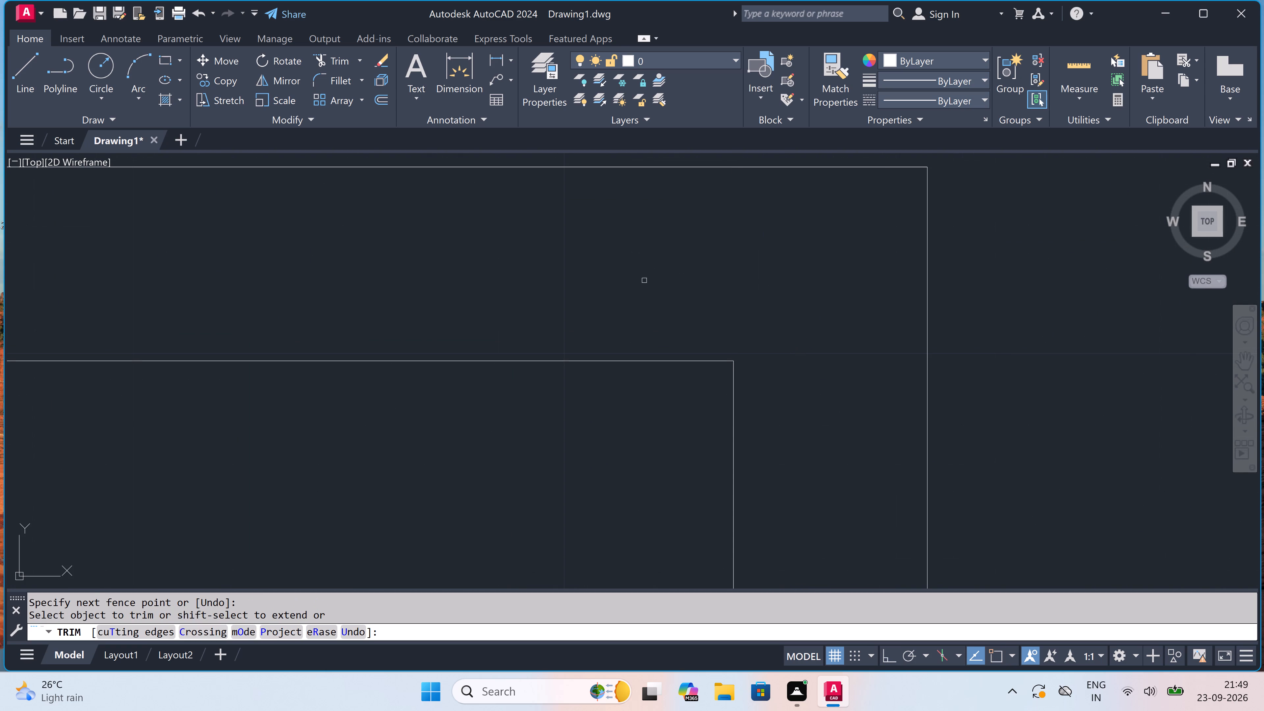
Trim the fourth and fifth partition lines where they cross the thickness of the top wall.
scroll(646, 278, down, 9)
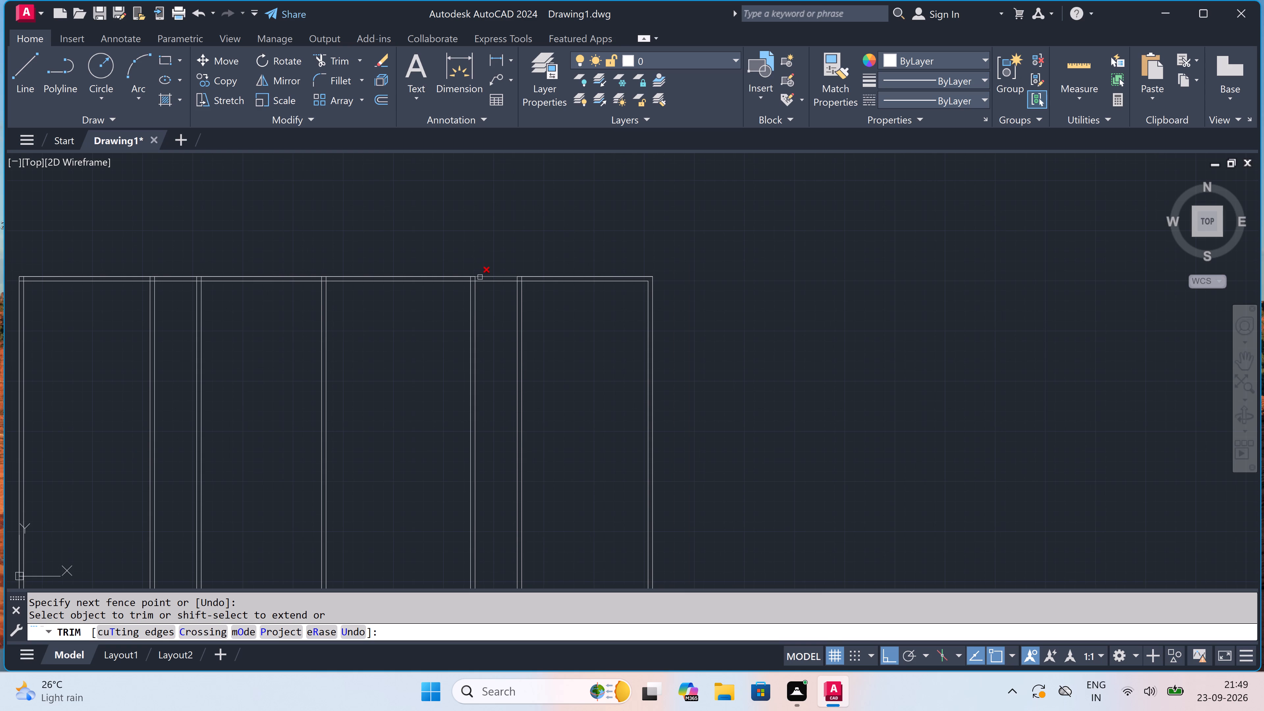
scroll(480, 277, up, 5)
drag(346, 287, 347, 288)
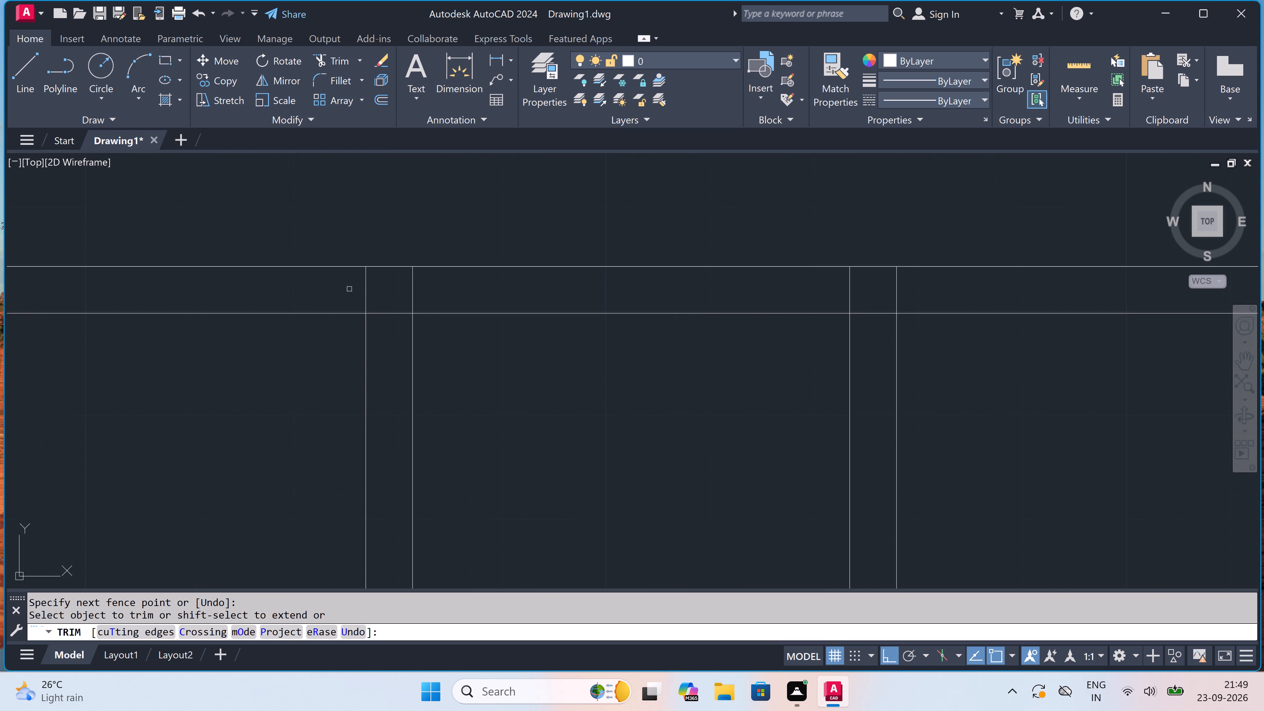
drag(347, 288, 366, 291)
drag(907, 280, 898, 283)
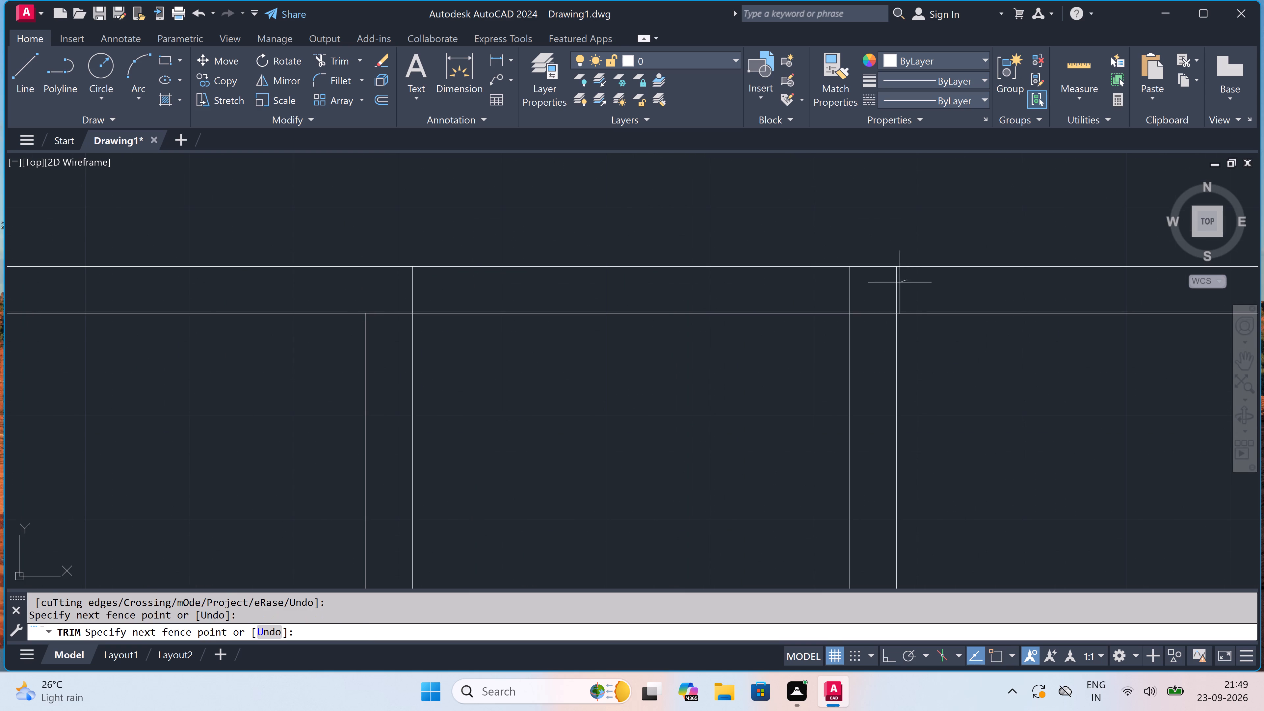
drag(396, 285, 421, 290)
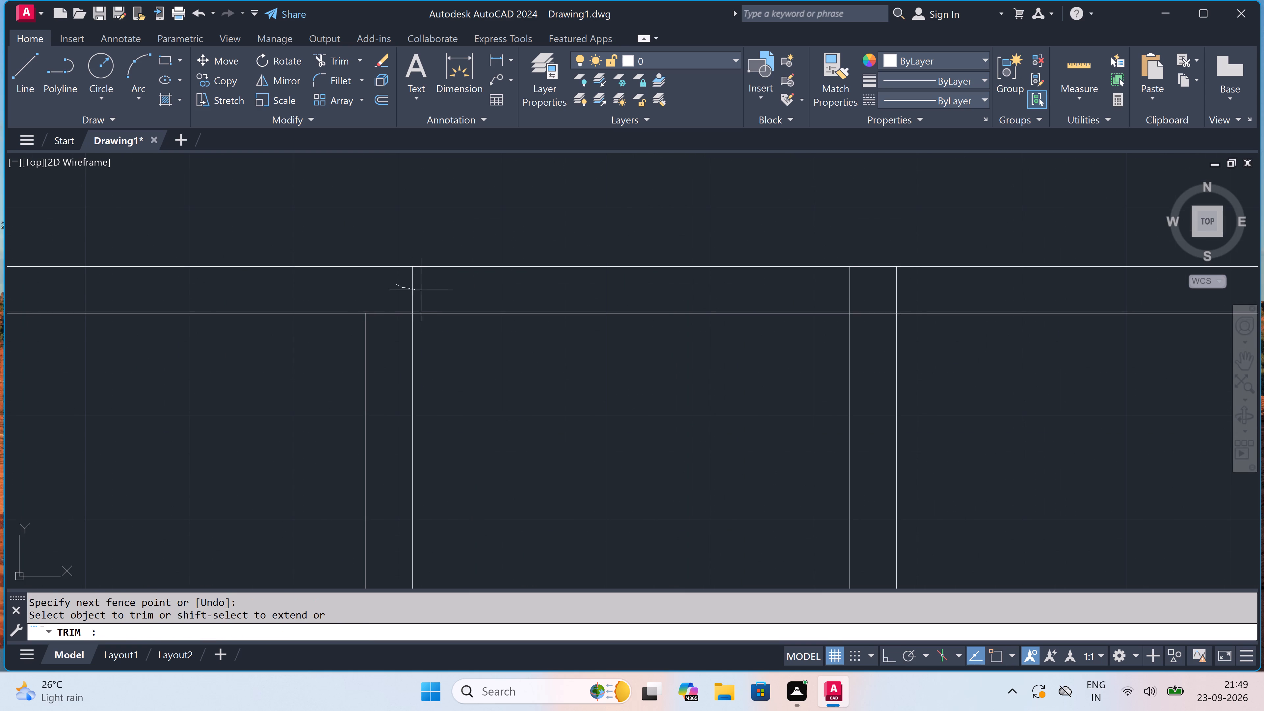
drag(920, 283, 903, 283)
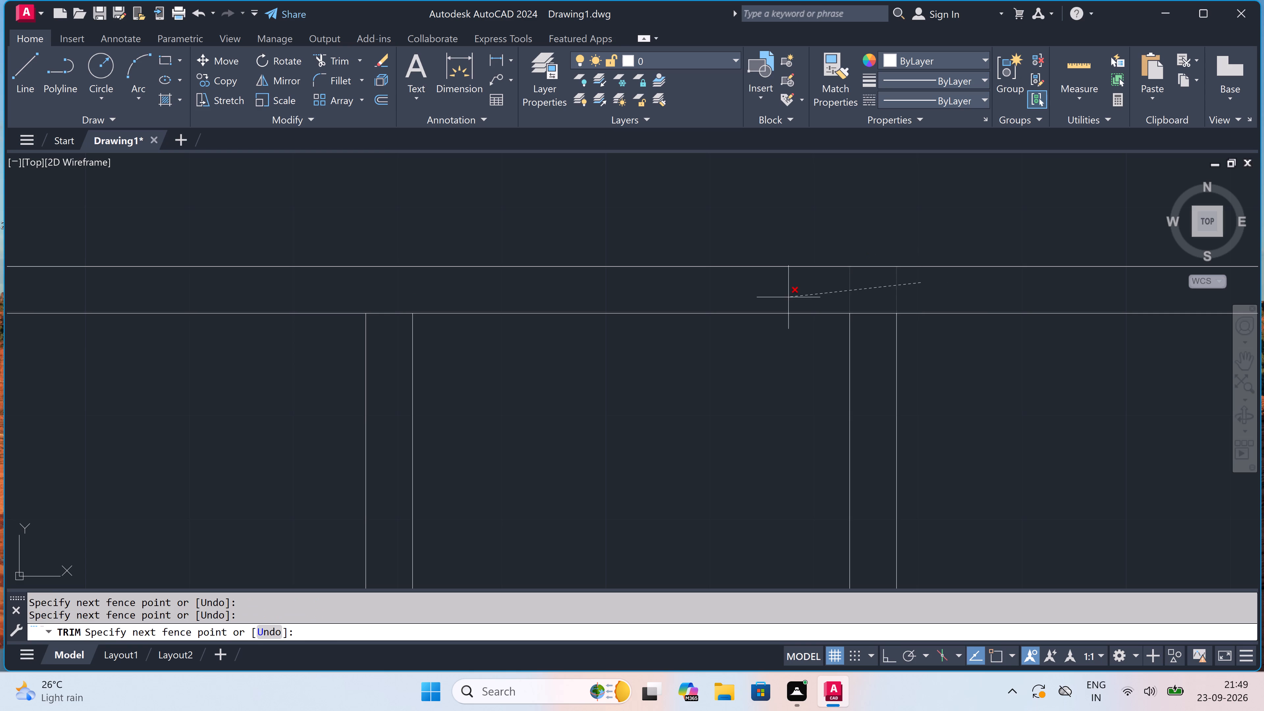
drag(788, 297, 792, 296)
Trim the top wall's inner line between the two faces of the fifth partition and of the fourth partition.
drag(881, 299, 880, 299)
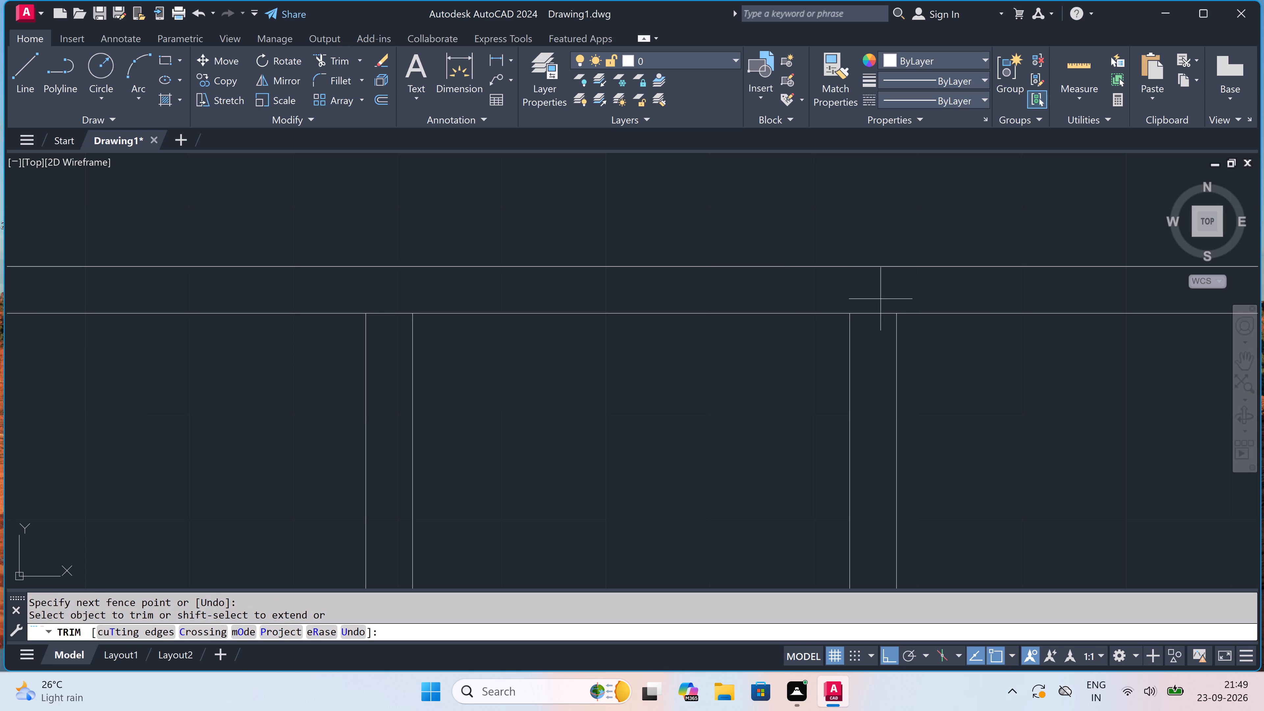
drag(880, 299, 881, 304)
click(878, 354)
scroll(881, 347, down, 3)
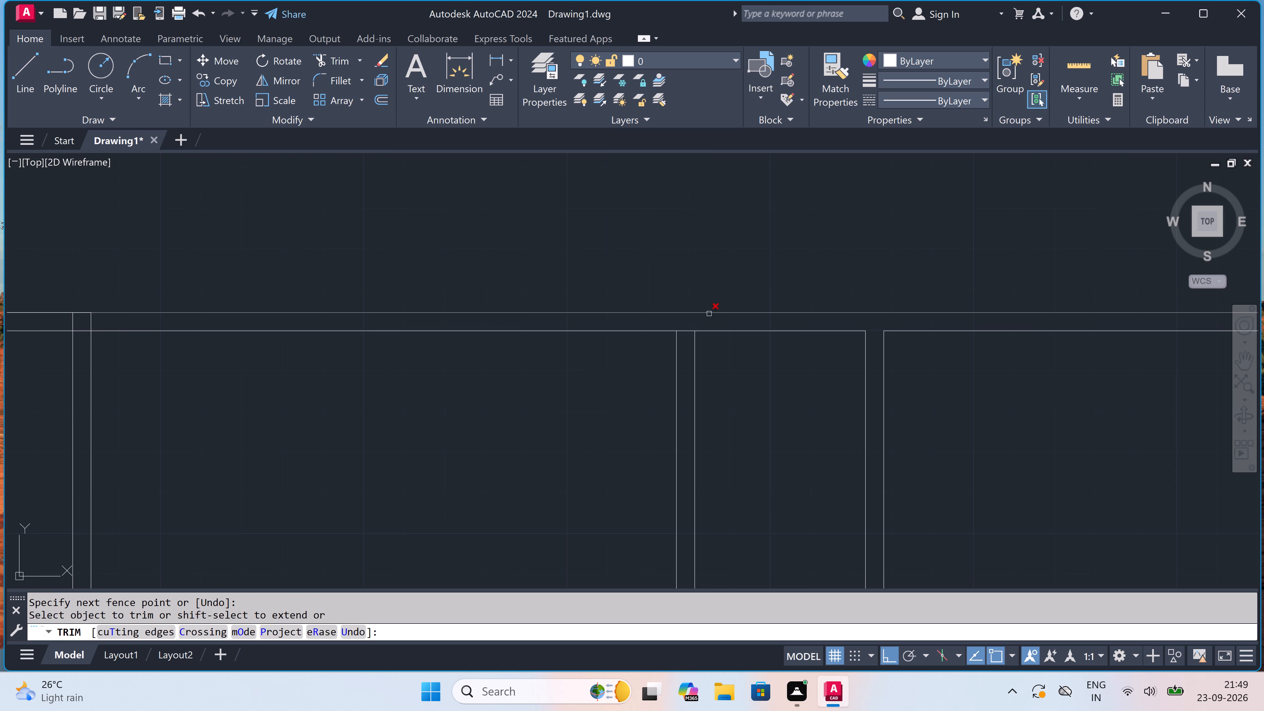
scroll(669, 316, up, 3)
click(722, 339)
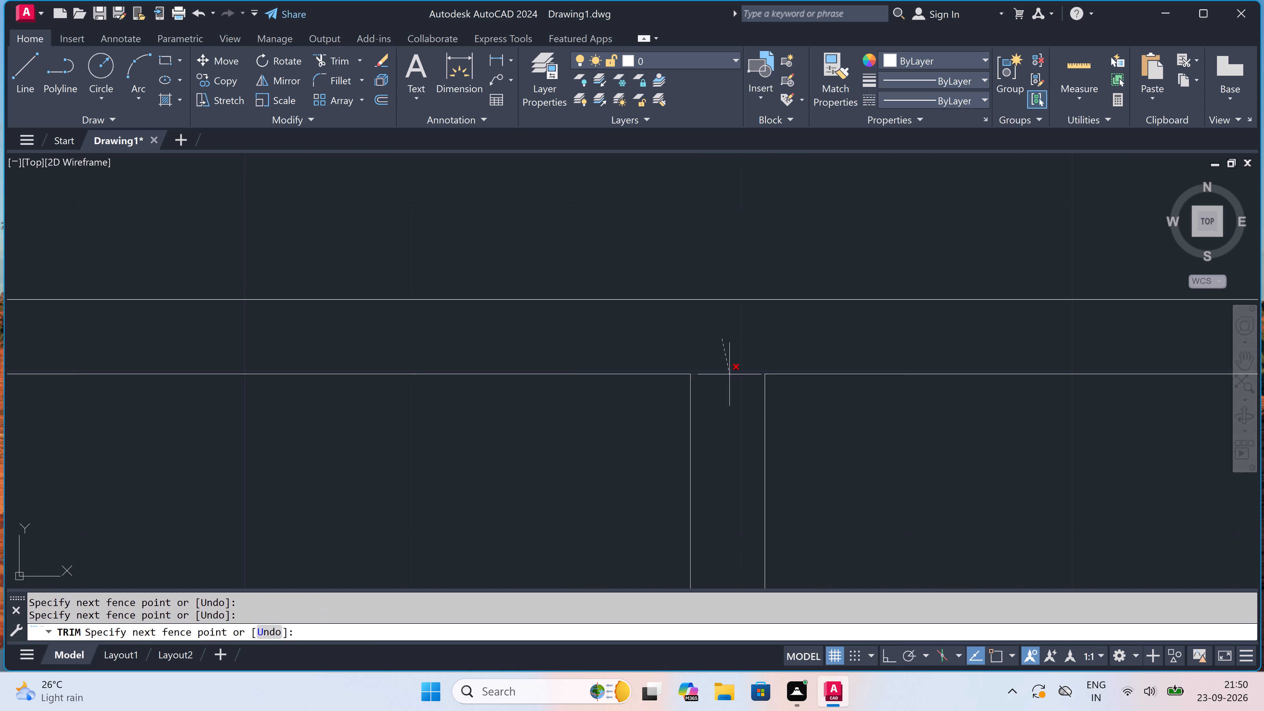
click(736, 405)
Trim the overlapping lines where the third partition meets the top wall to open the junction.
scroll(736, 349, down, 8)
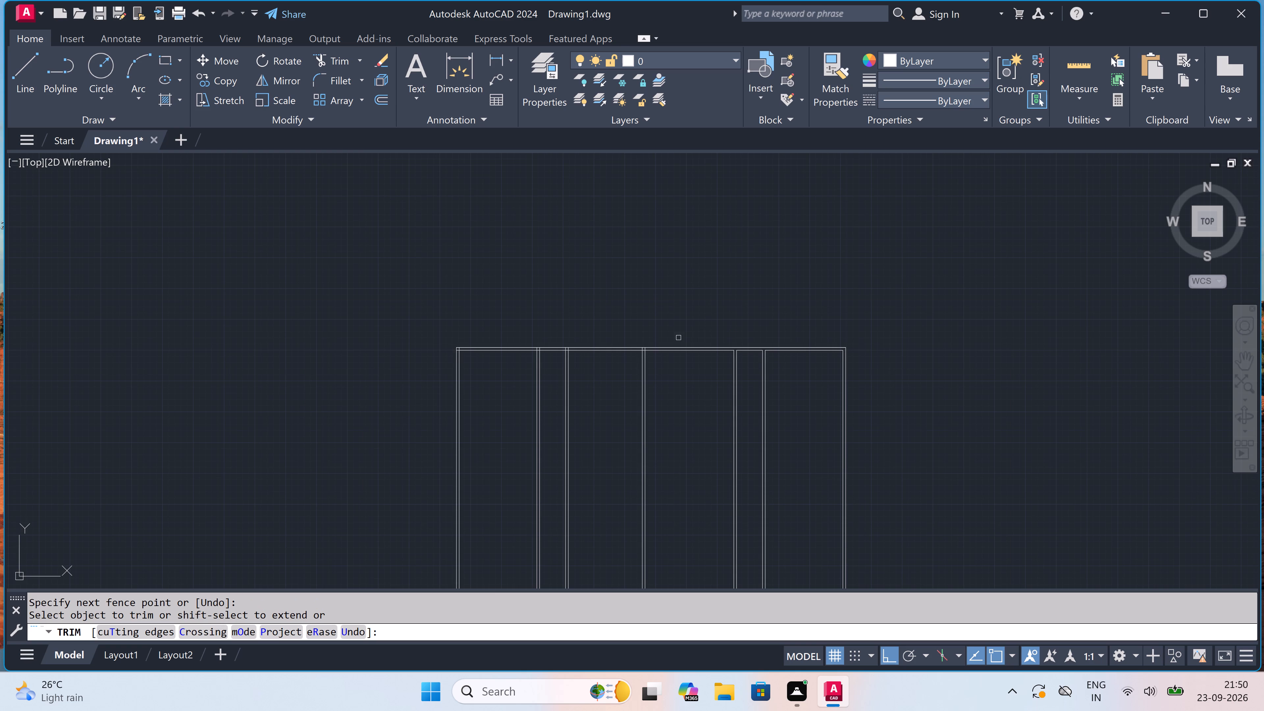
scroll(652, 343, up, 4)
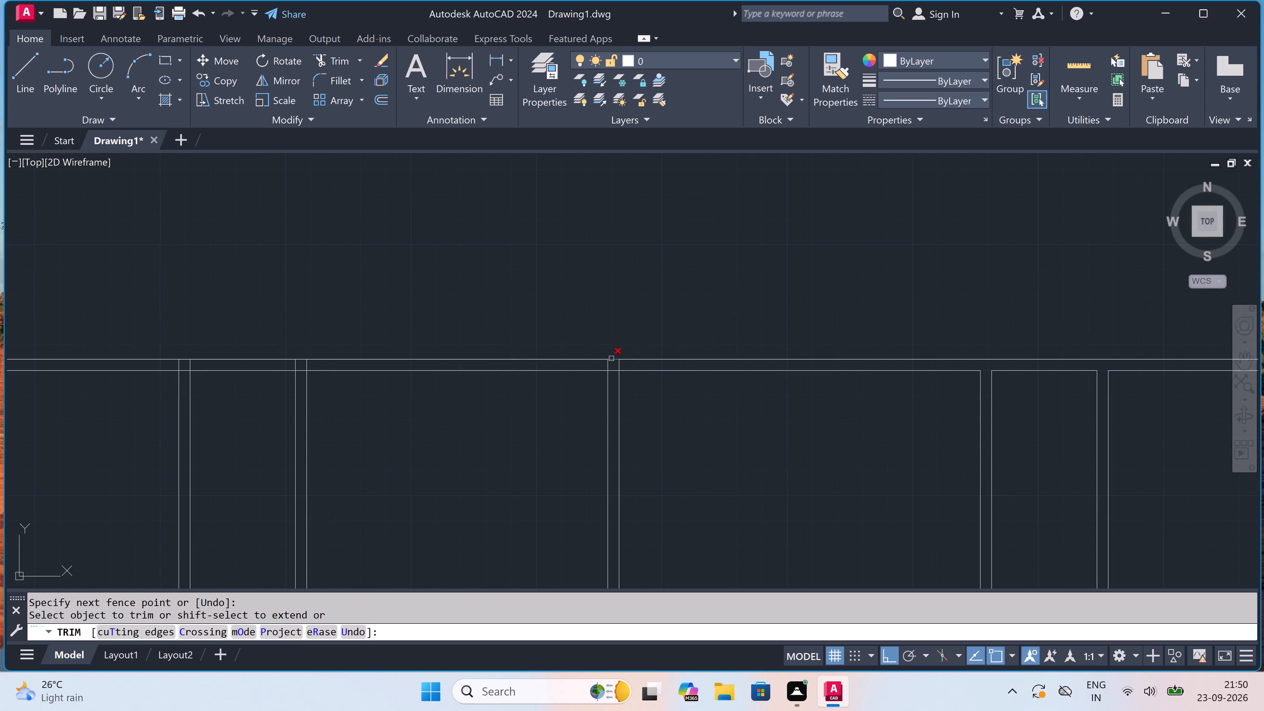
scroll(611, 359, up, 4)
drag(536, 396, 559, 397)
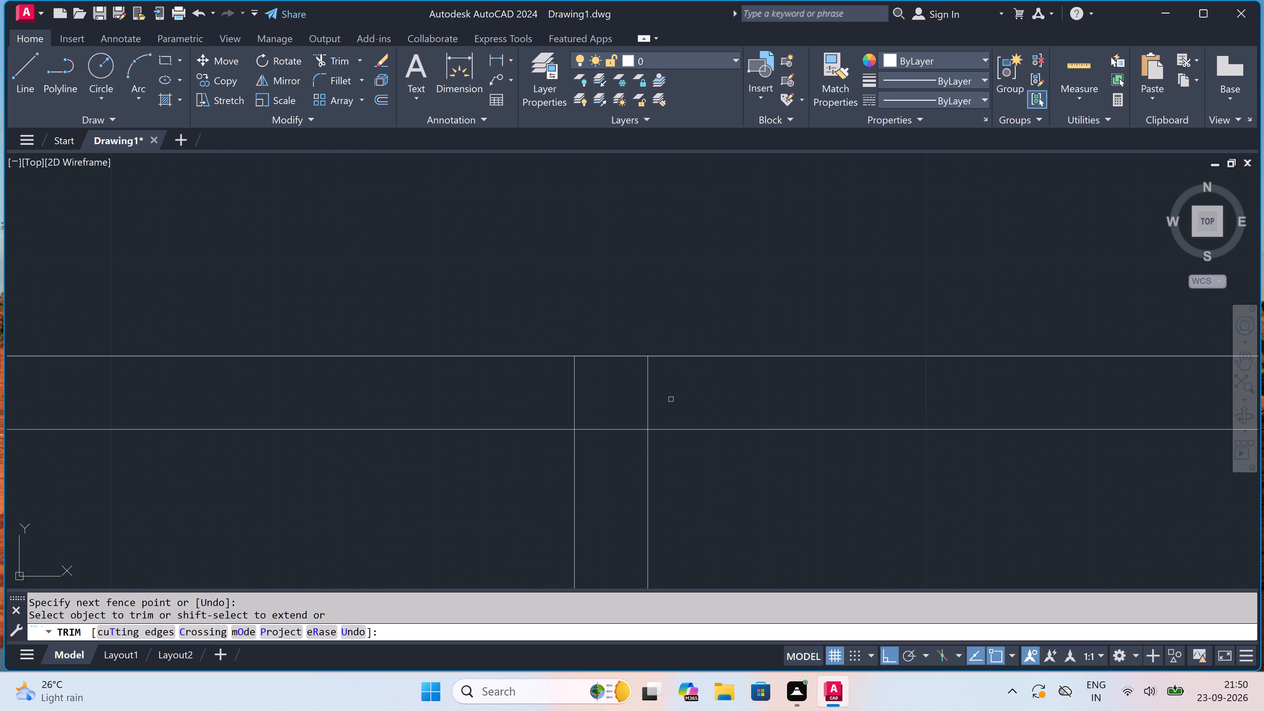
drag(671, 399, 667, 396)
click(662, 395)
click(551, 385)
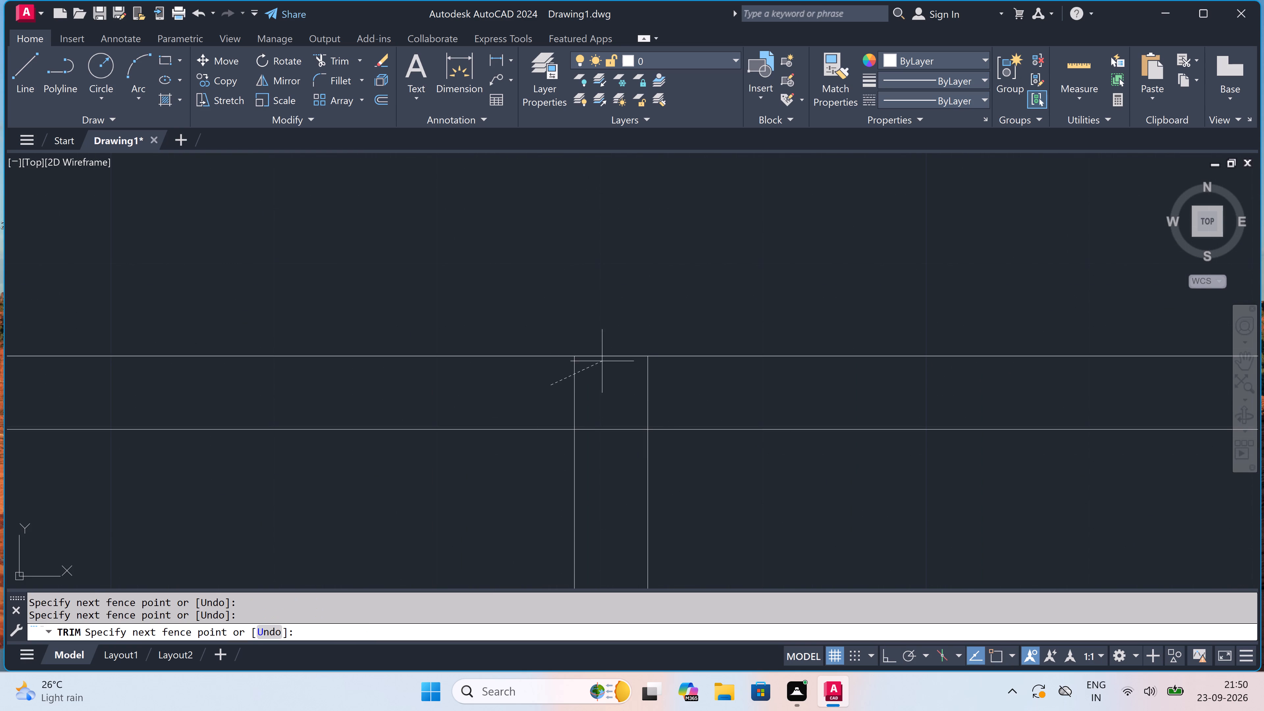
click(677, 409)
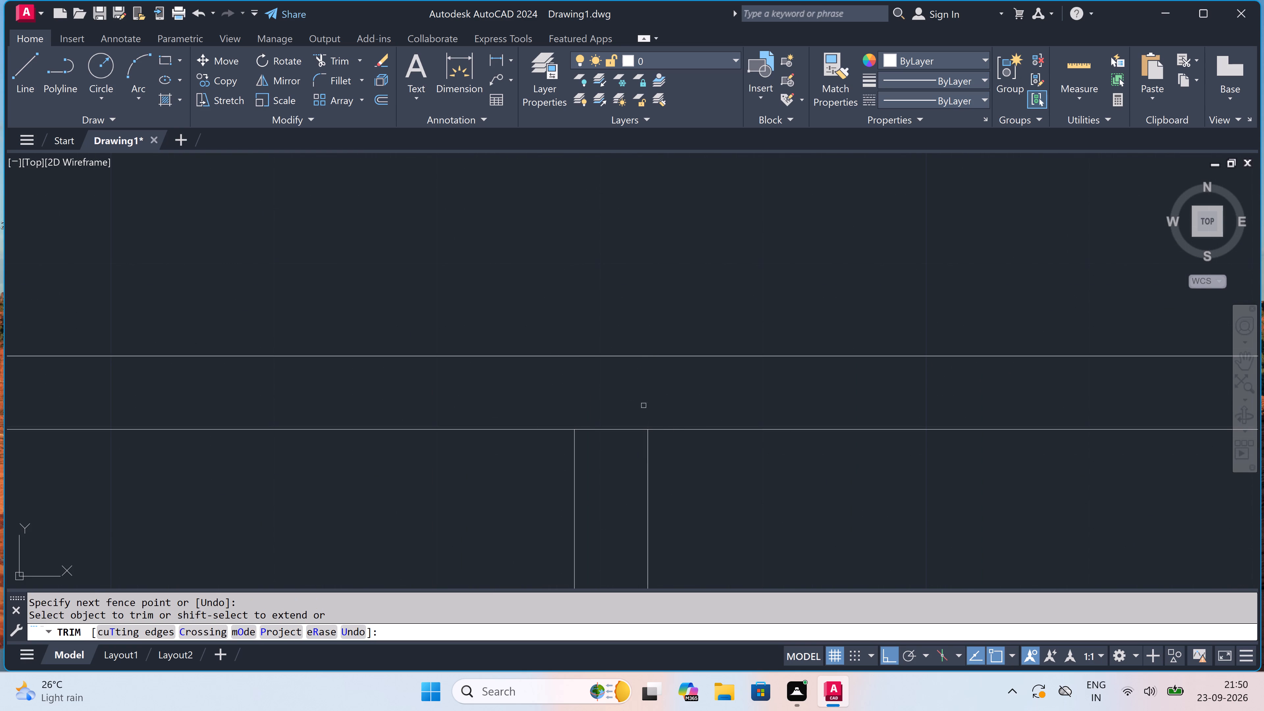
click(618, 420)
click(616, 440)
Trim the overlapping lines inside the top-left corner and where the first partition meets the top wall.
scroll(618, 433, down, 3)
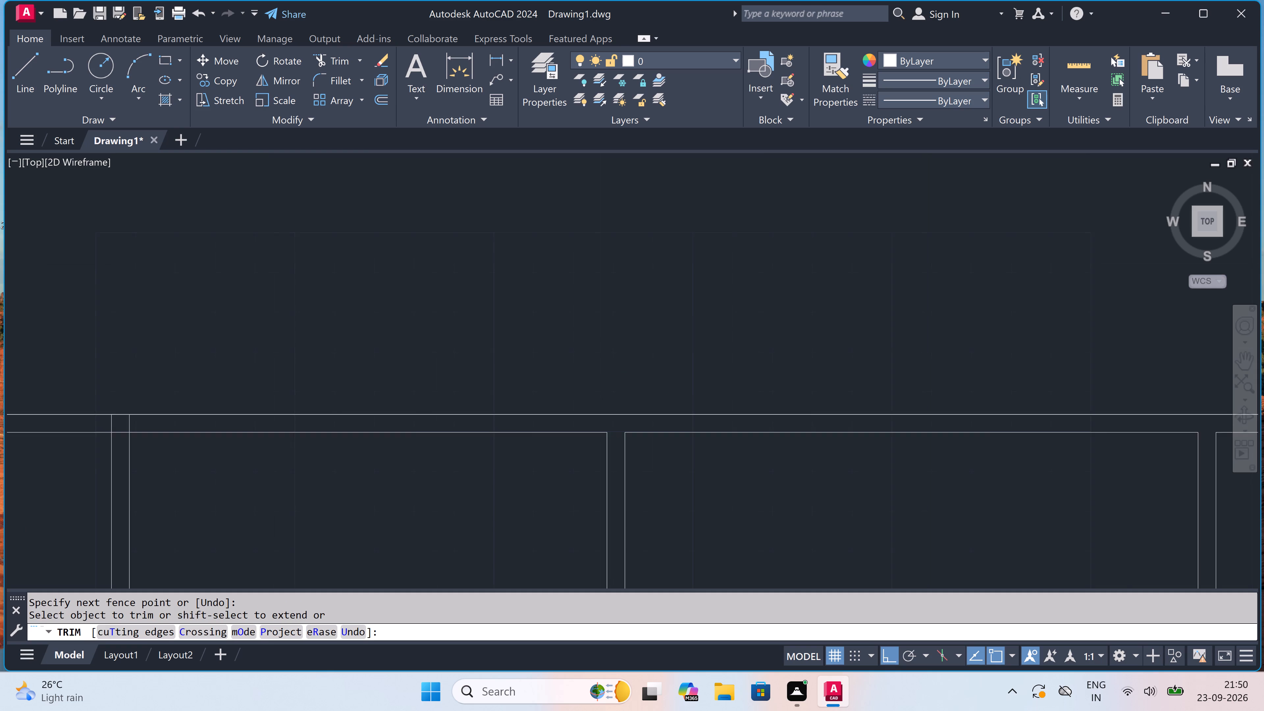
scroll(618, 432, down, 3)
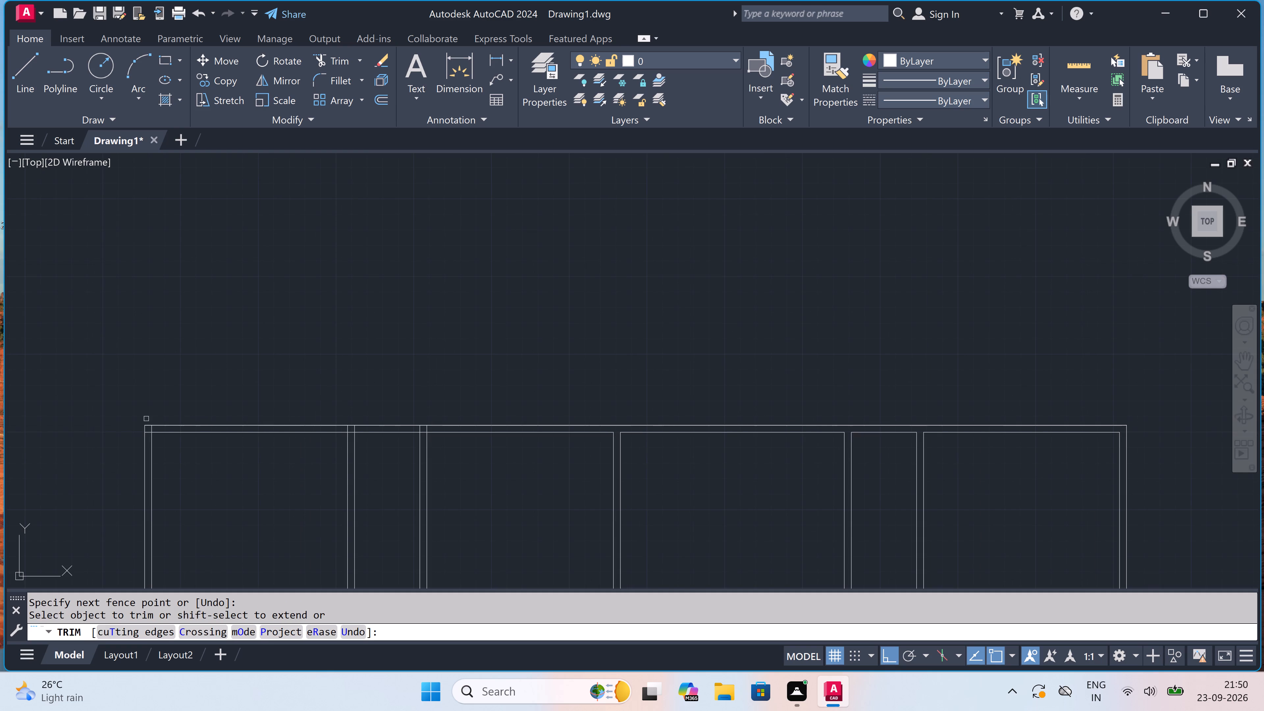
scroll(145, 423, up, 3)
drag(149, 453, 150, 461)
click(149, 476)
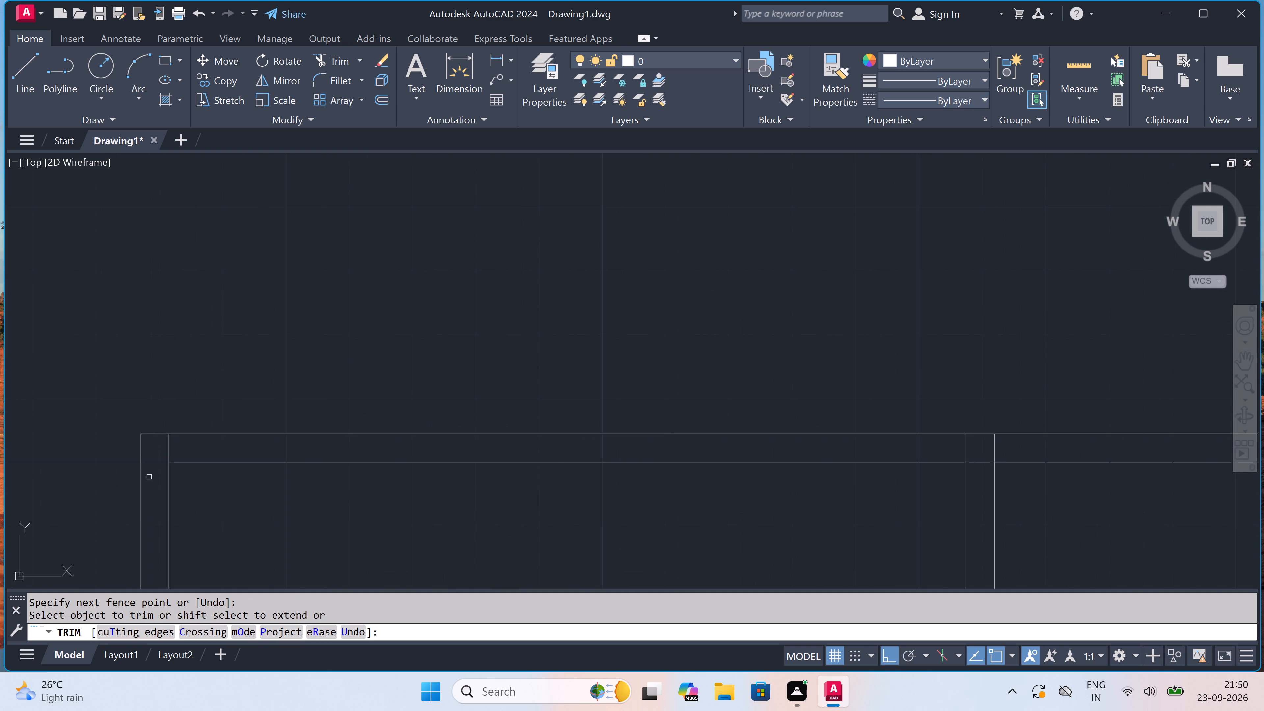
drag(154, 449, 170, 452)
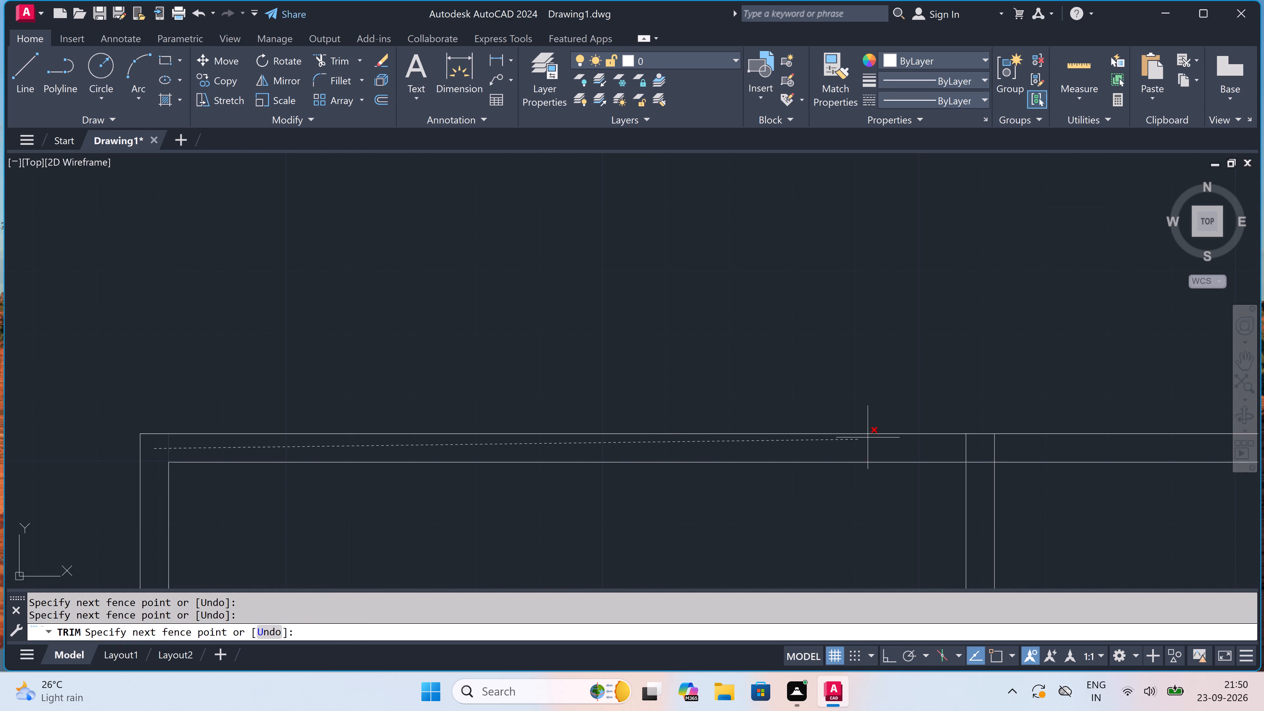
click(1015, 452)
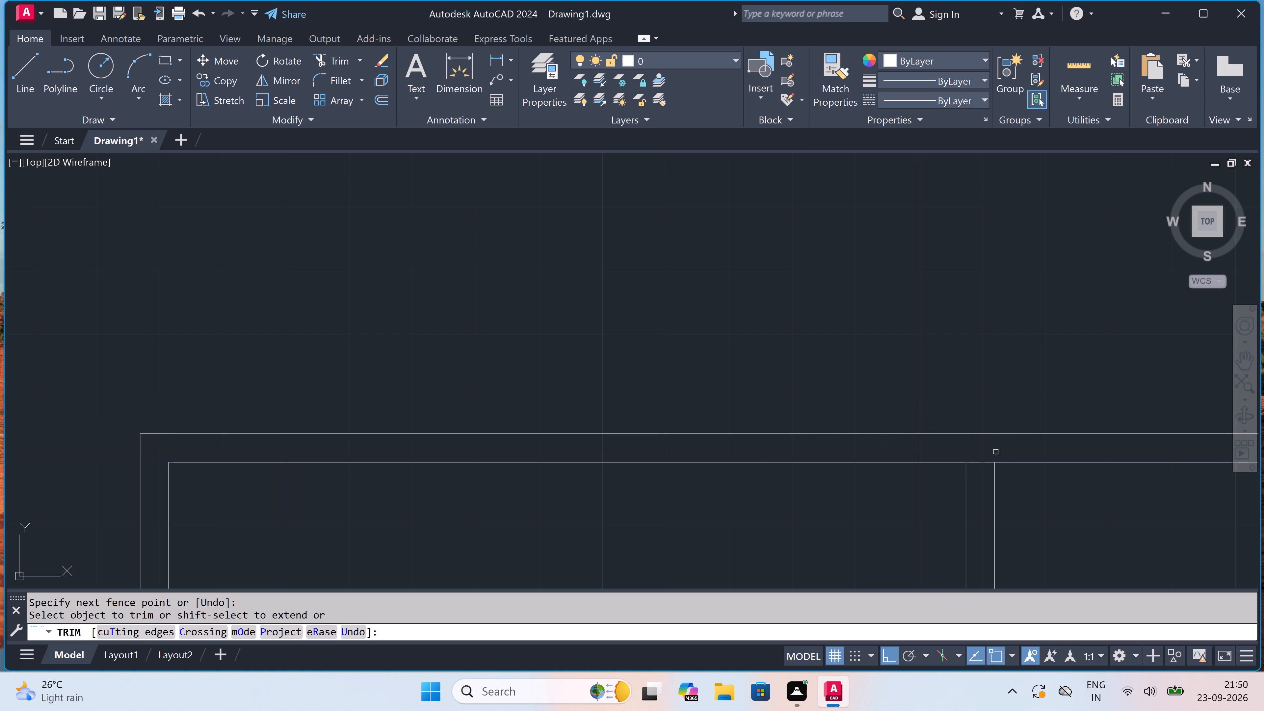
drag(975, 455, 975, 462)
click(975, 477)
Trim the overlapping lines where the second partition meets the top wall to open the junction.
scroll(812, 468, down, 4)
scroll(929, 457, up, 4)
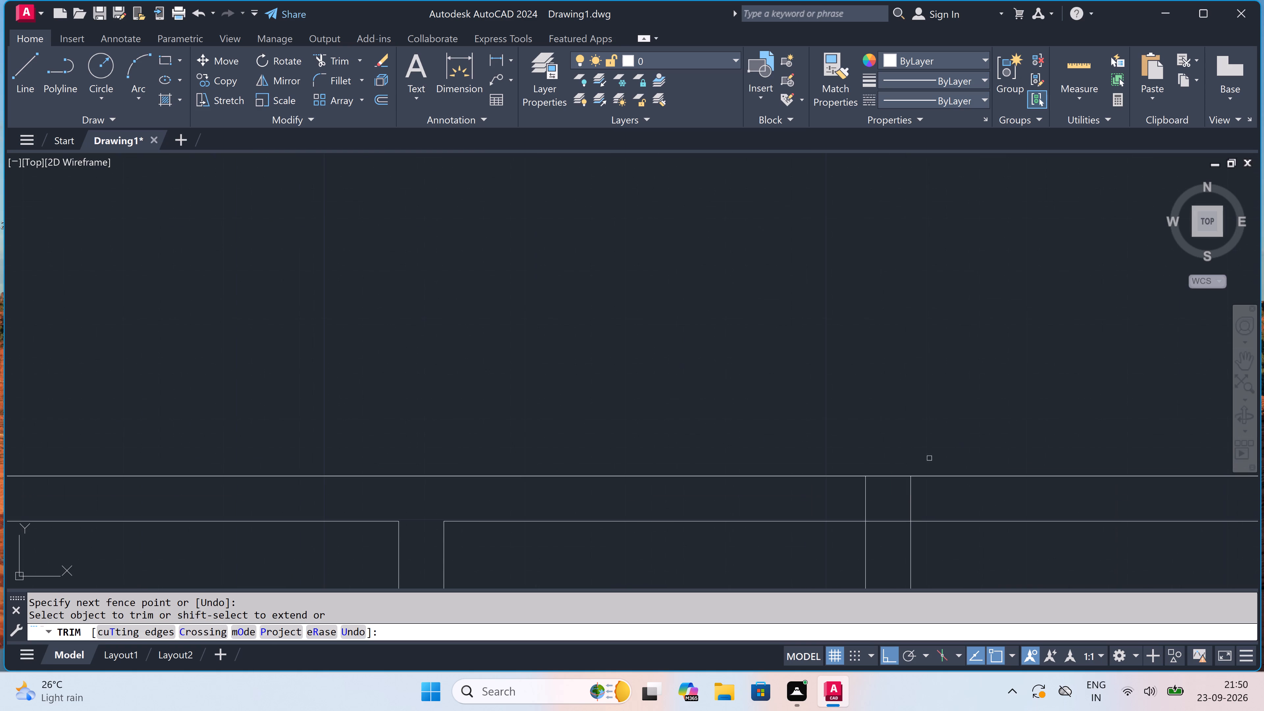
click(925, 495)
click(865, 498)
click(884, 532)
click(883, 514)
Offset the top wall's inner line 12' downward in the first room, between the outer side wall and the first partition.
scroll(772, 379, down, 9)
scroll(791, 395, up, 2)
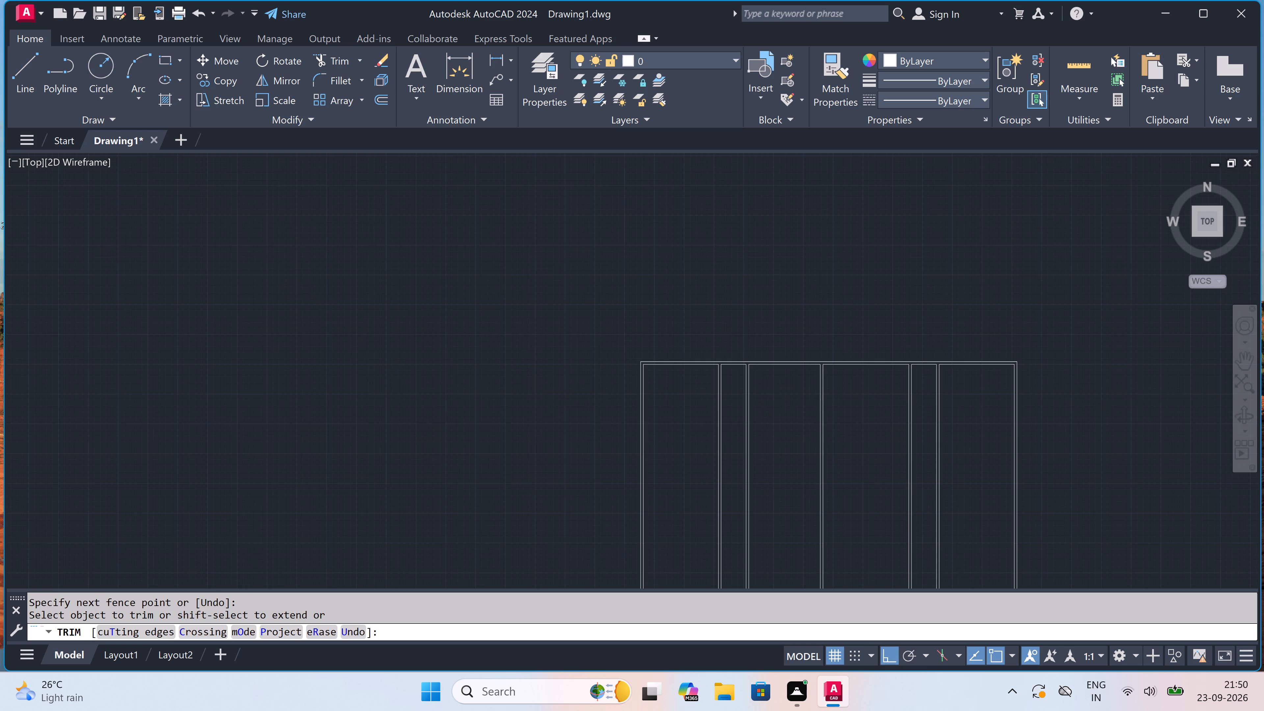
key(Escape)
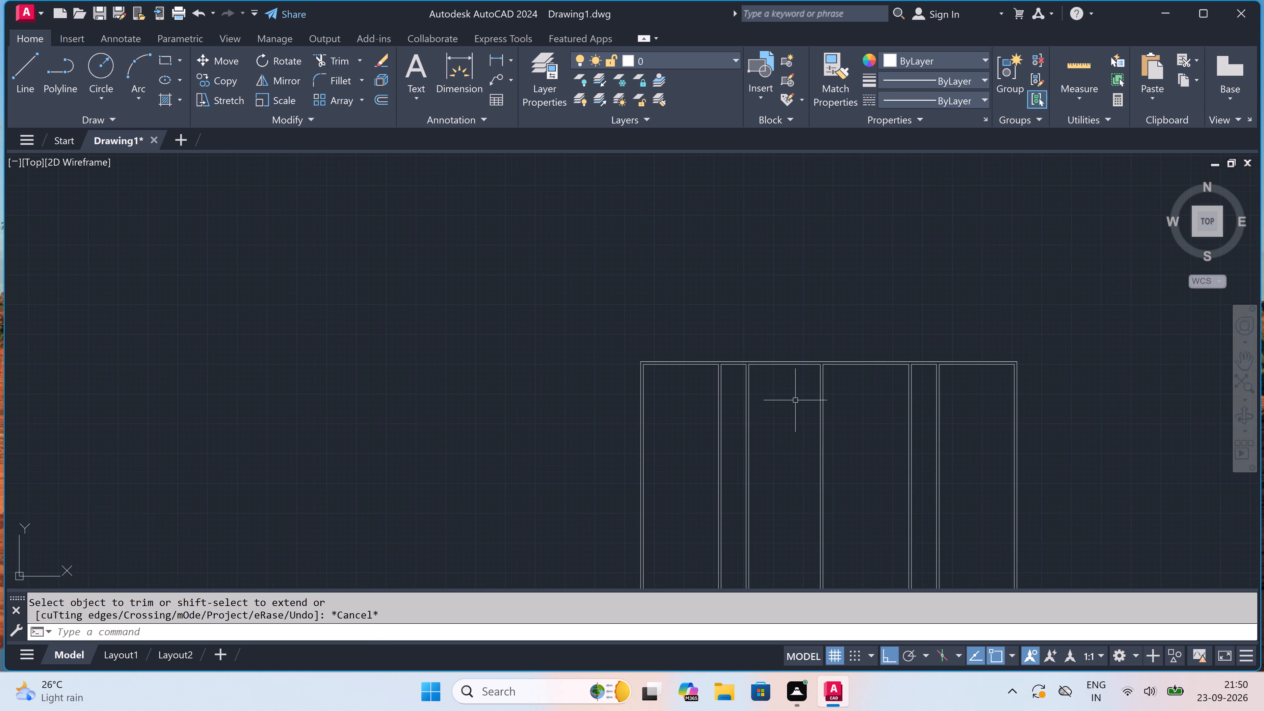
text(o)
key(space)
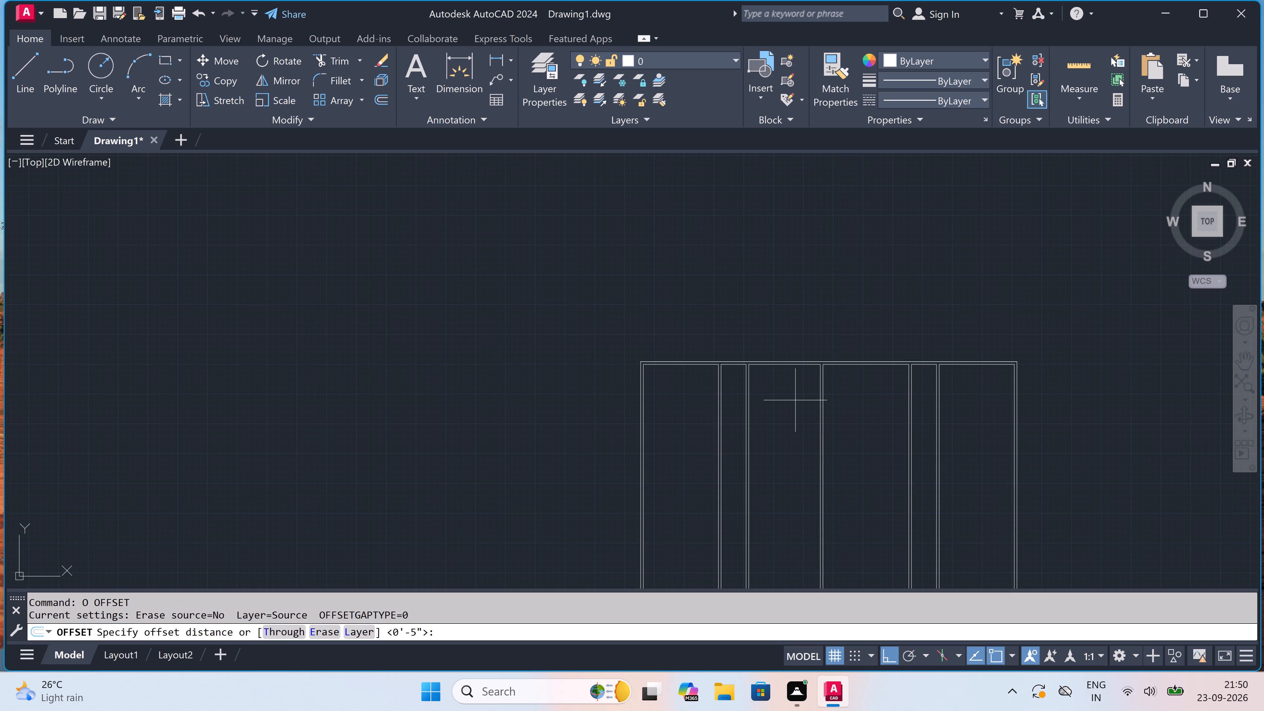
scroll(683, 362, up, 3)
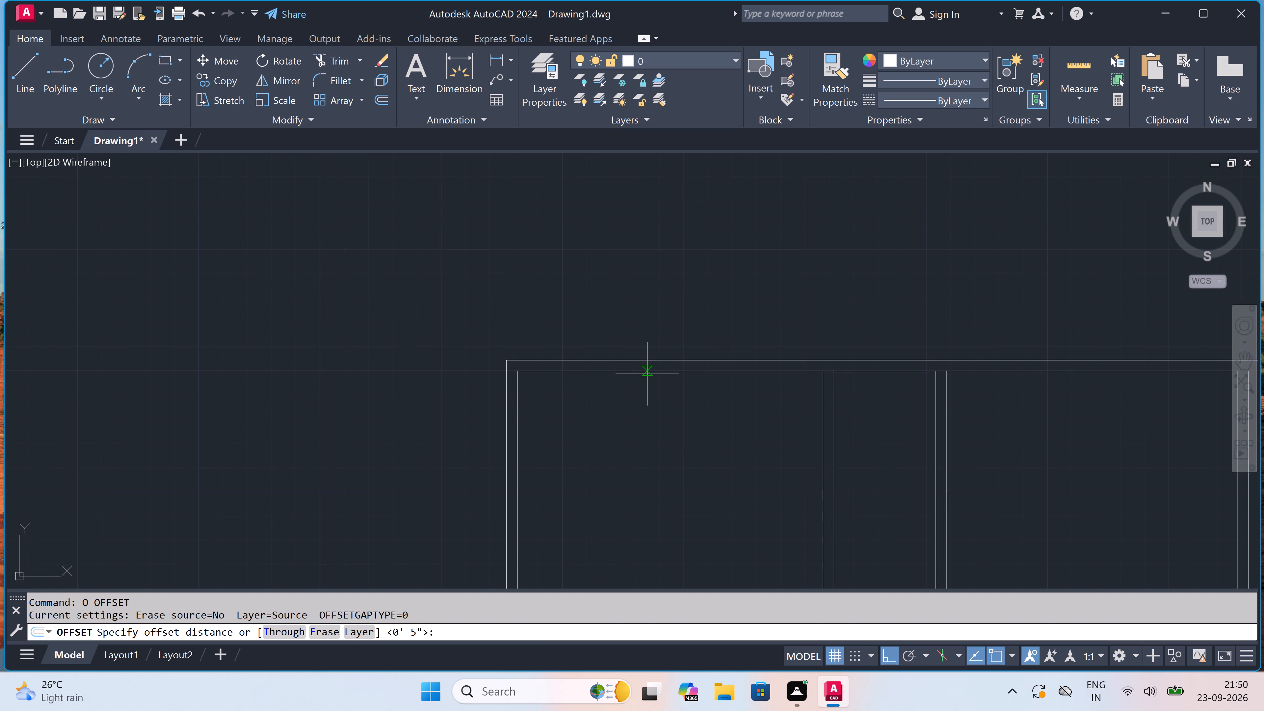
drag(647, 374, 647, 377)
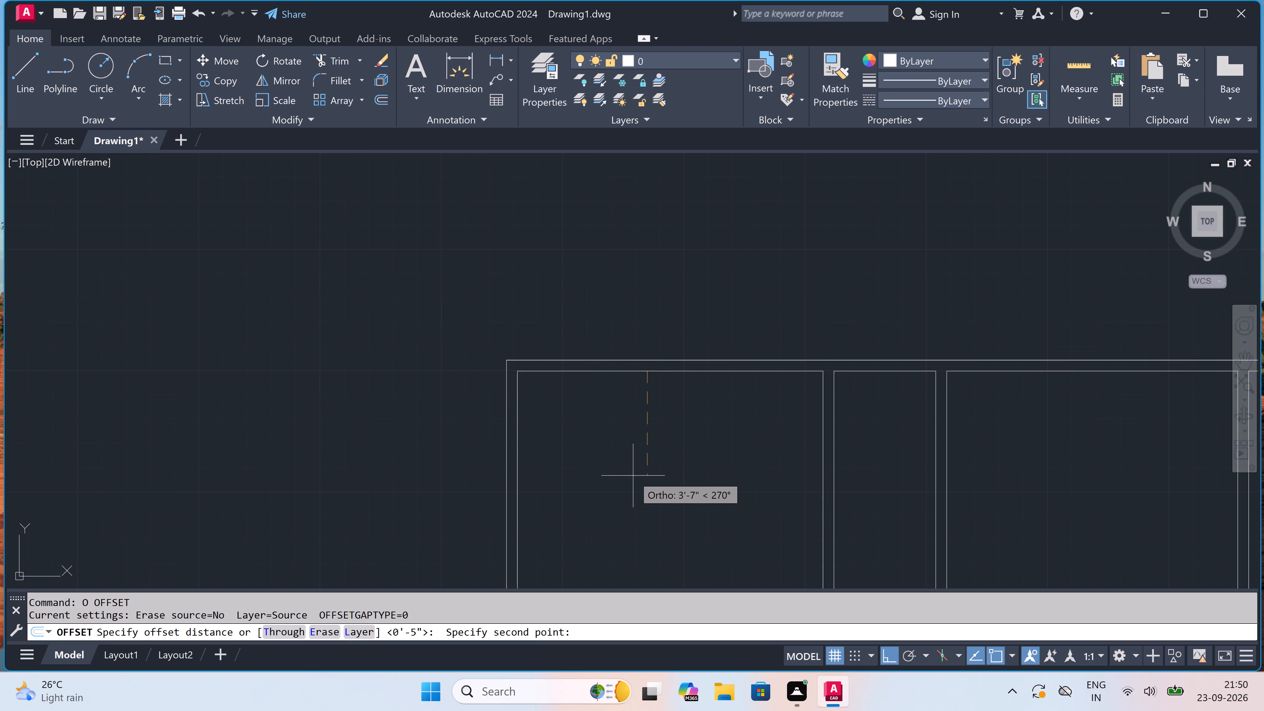
text(12')
key(space)
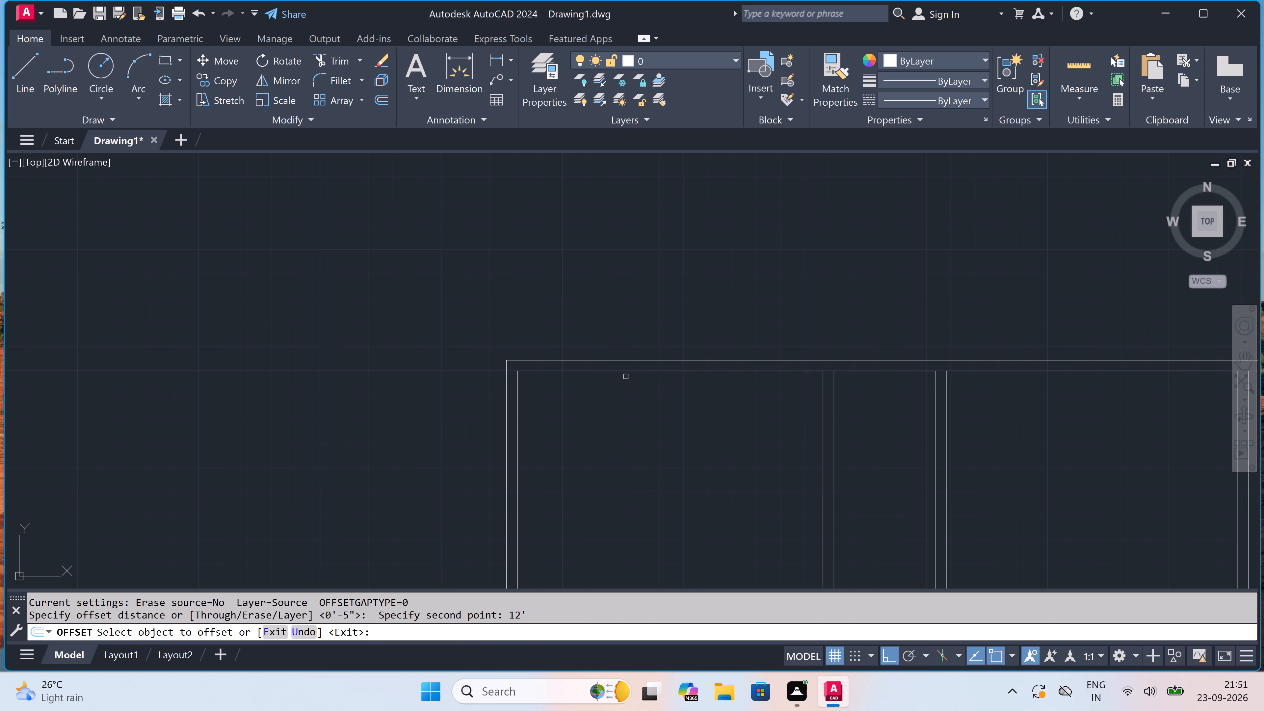
drag(626, 372, 627, 391)
click(627, 417)
scroll(628, 416, down, 2)
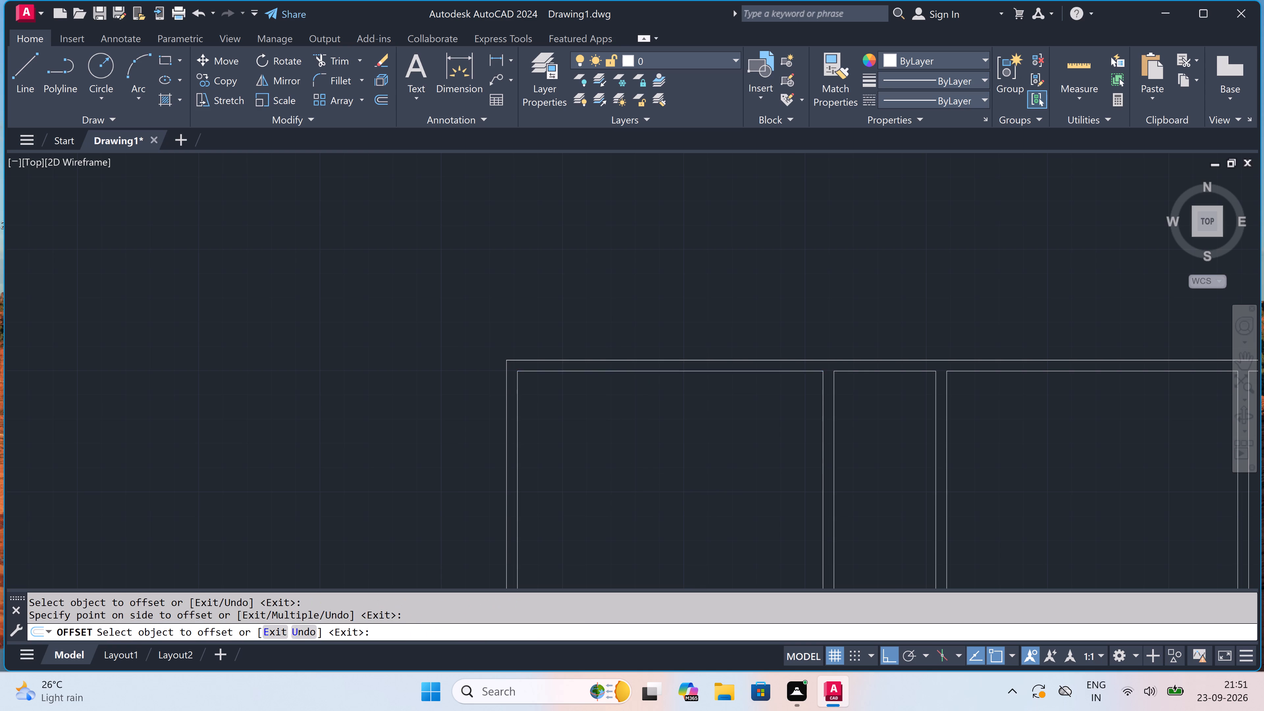
Offset the top wall's inner line 12' downward in the two middle rooms and in the last room beyond the fifth partition.
scroll(628, 416, down, 1)
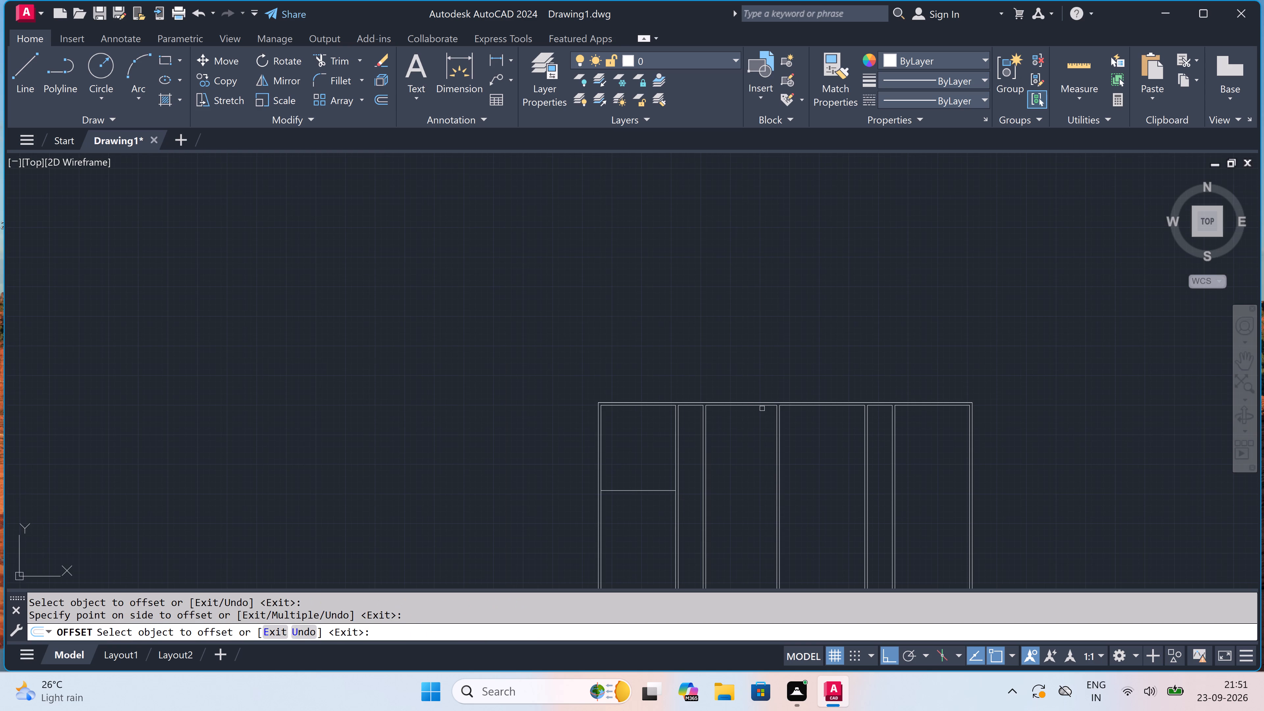
scroll(744, 406, up, 2)
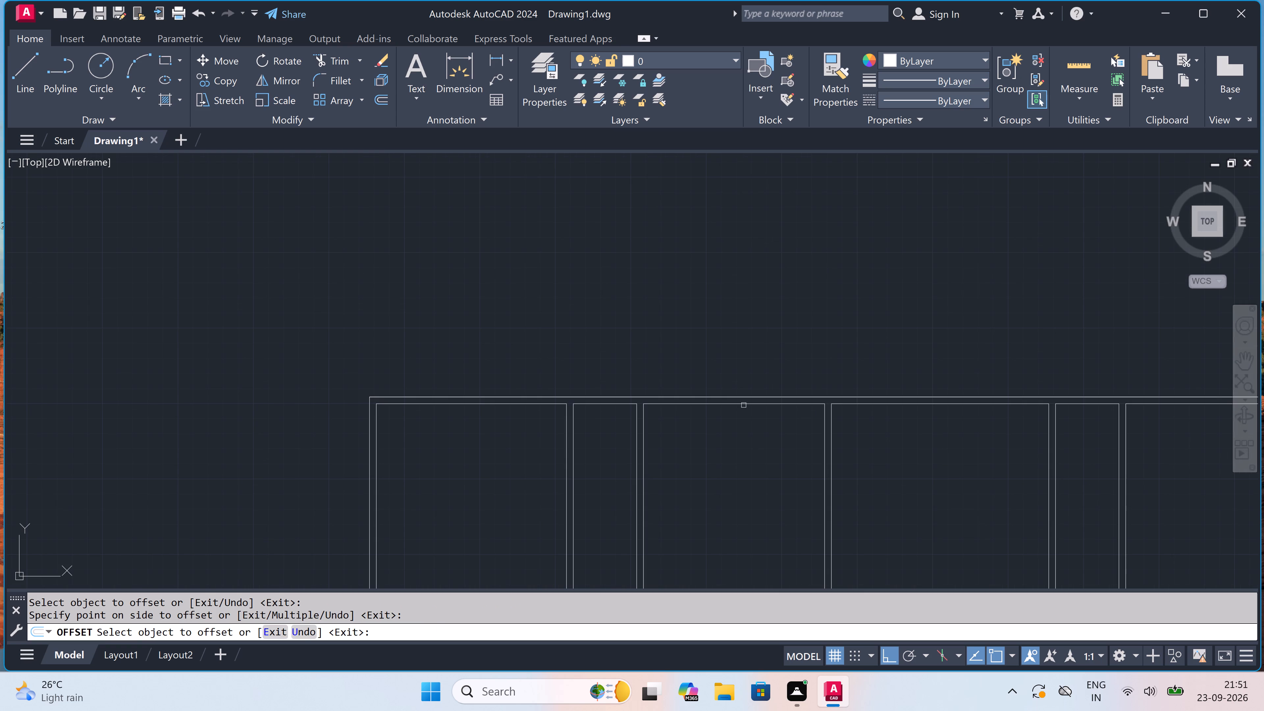
click(742, 404)
click(735, 441)
scroll(735, 441, down, 3)
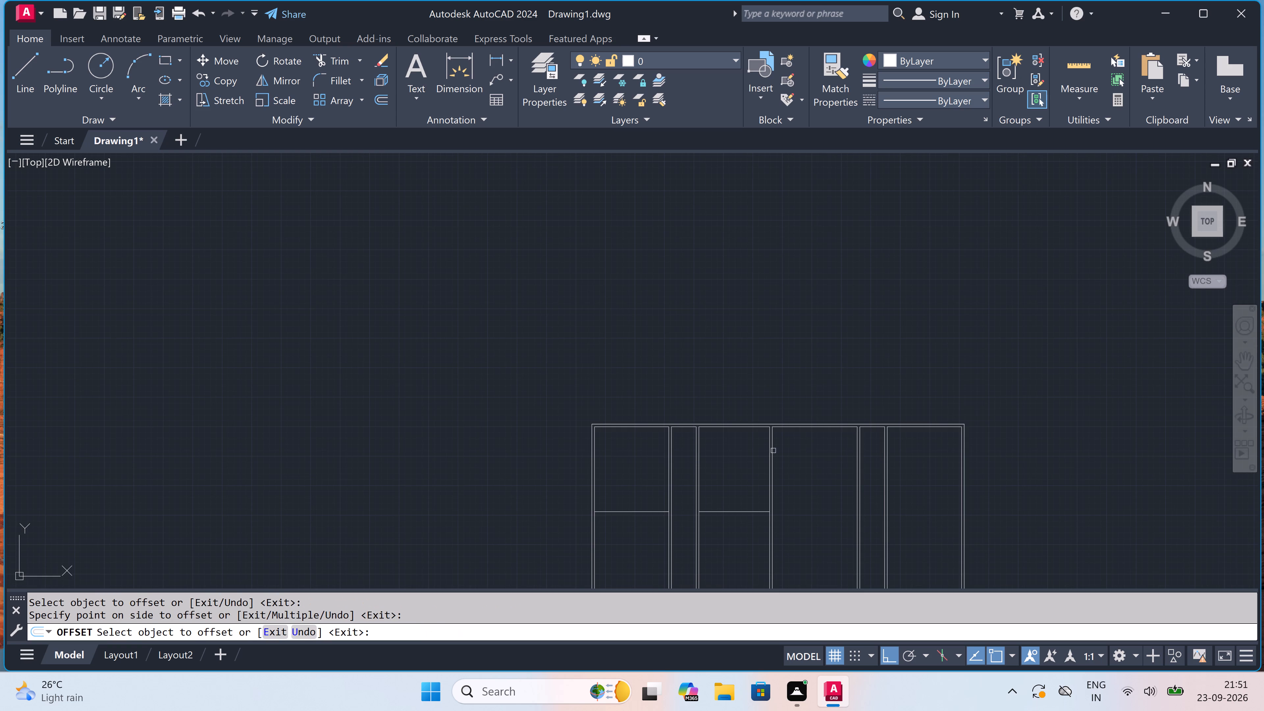
scroll(807, 451, up, 2)
drag(799, 390, 799, 394)
click(800, 418)
scroll(800, 418, down, 5)
scroll(833, 425, up, 3)
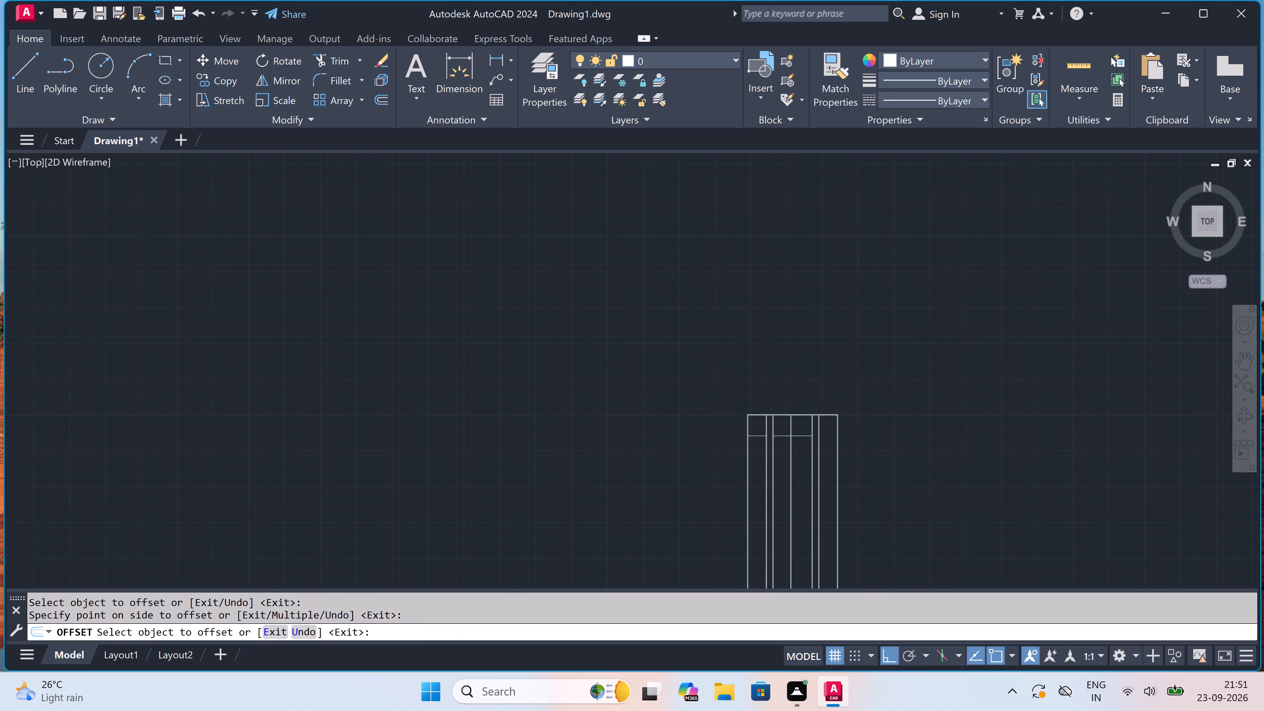
click(787, 386)
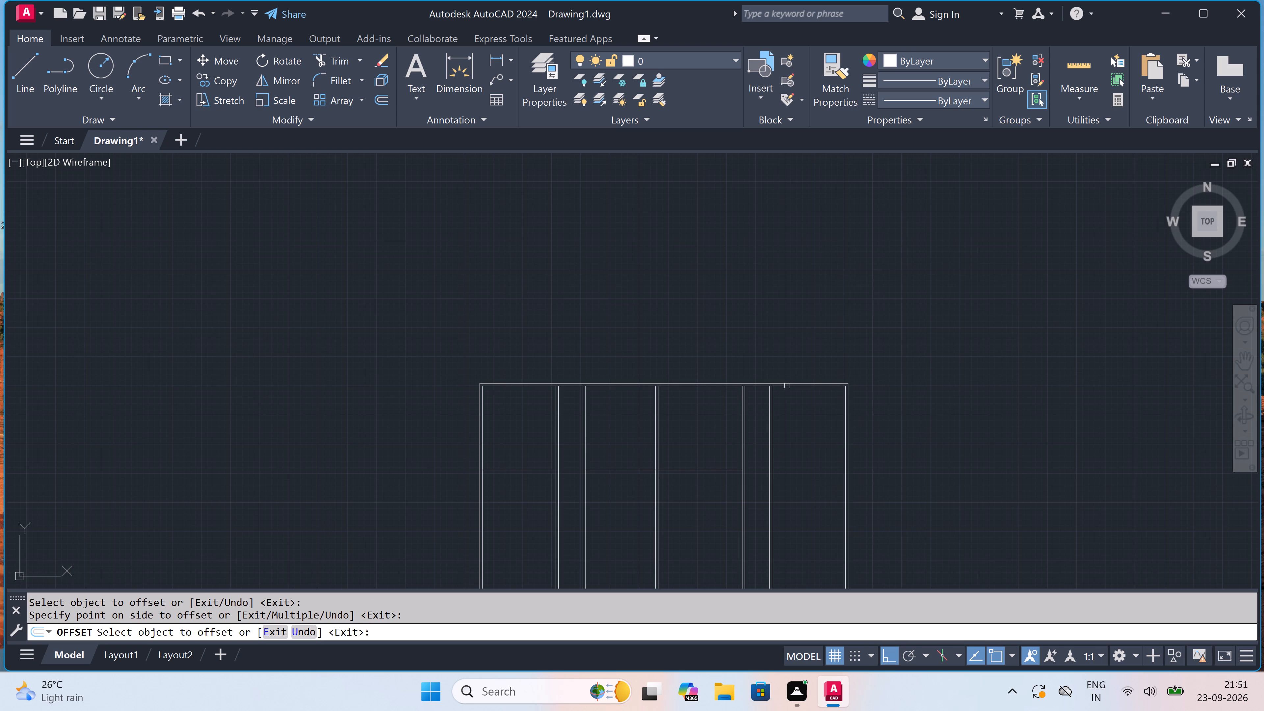
click(784, 435)
scroll(784, 435, down, 2)
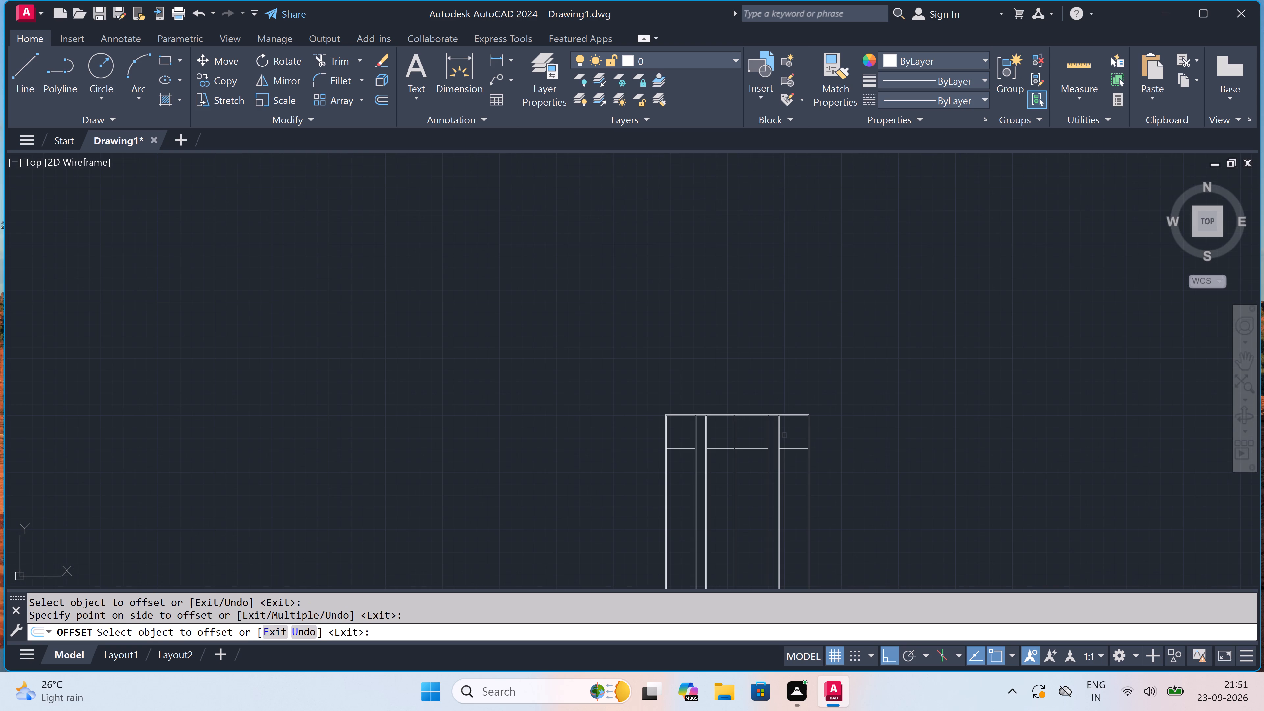
key(Escape)
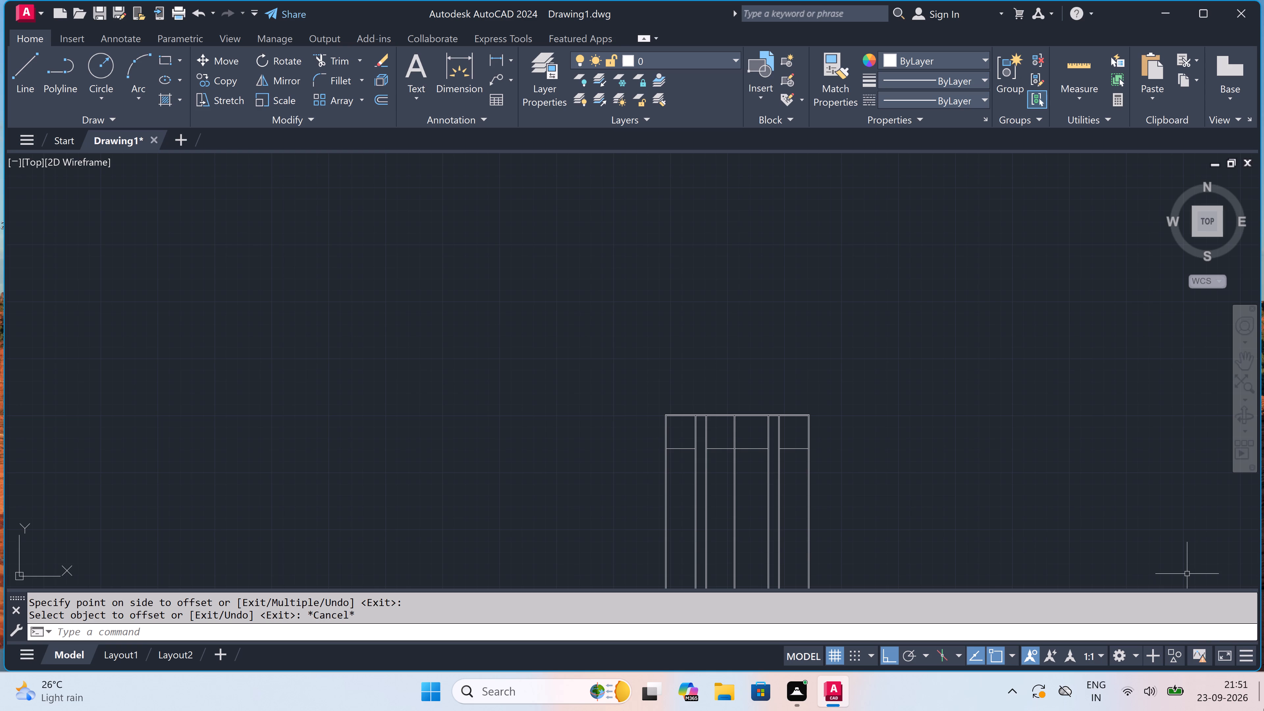
Offset the first room's new cross line 4.5" downward to form the wall's second face.
scroll(498, 439, down, 1)
scroll(595, 460, up, 1)
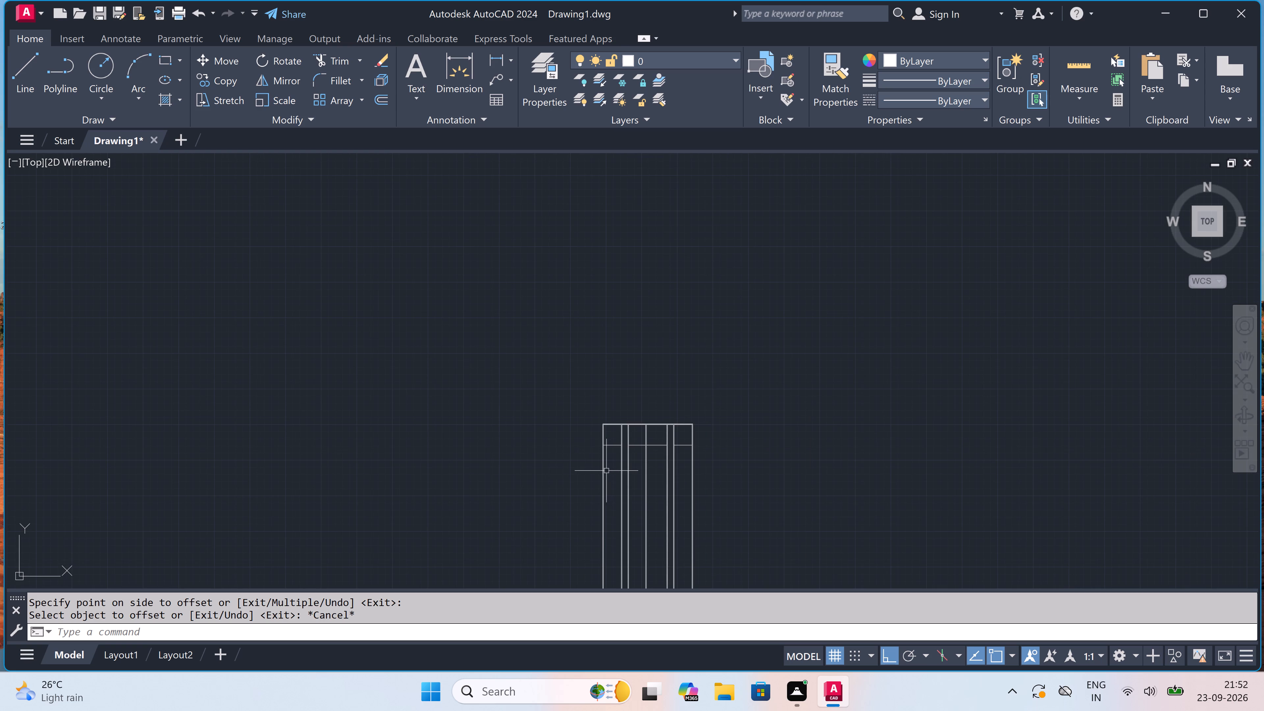
scroll(595, 460, up, 2)
scroll(619, 447, up, 2)
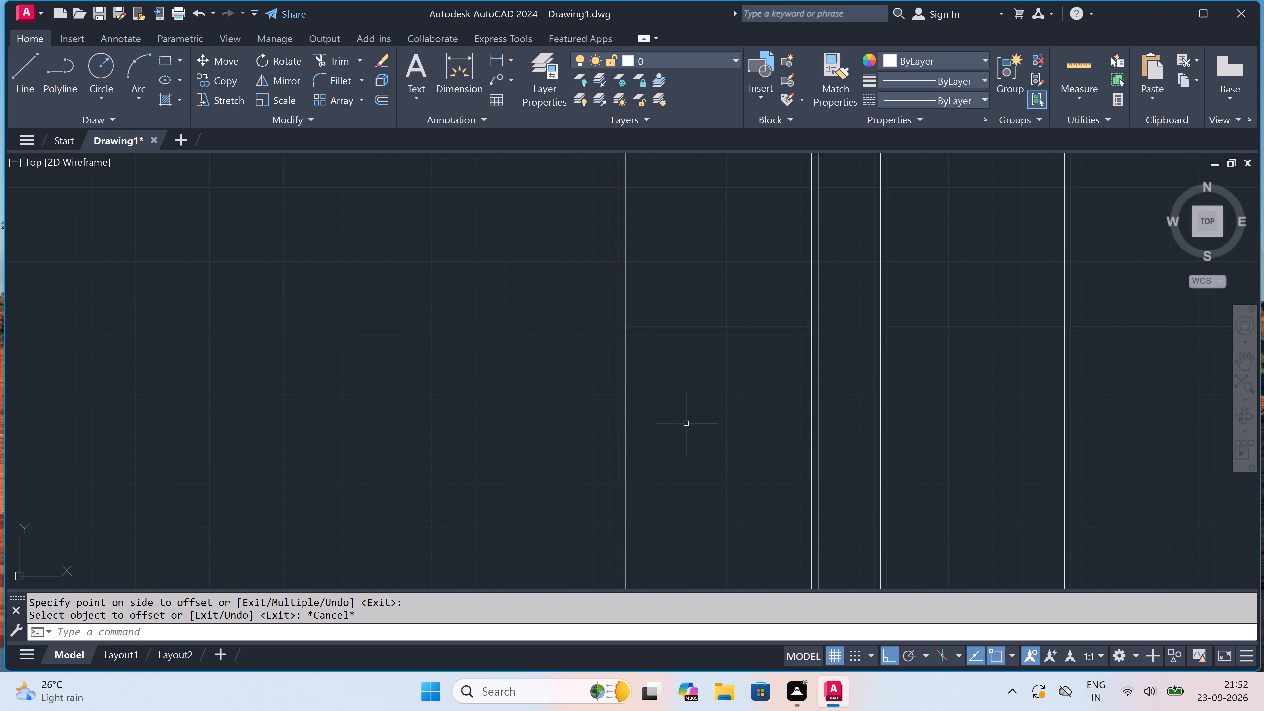
scroll(727, 410, up, 1)
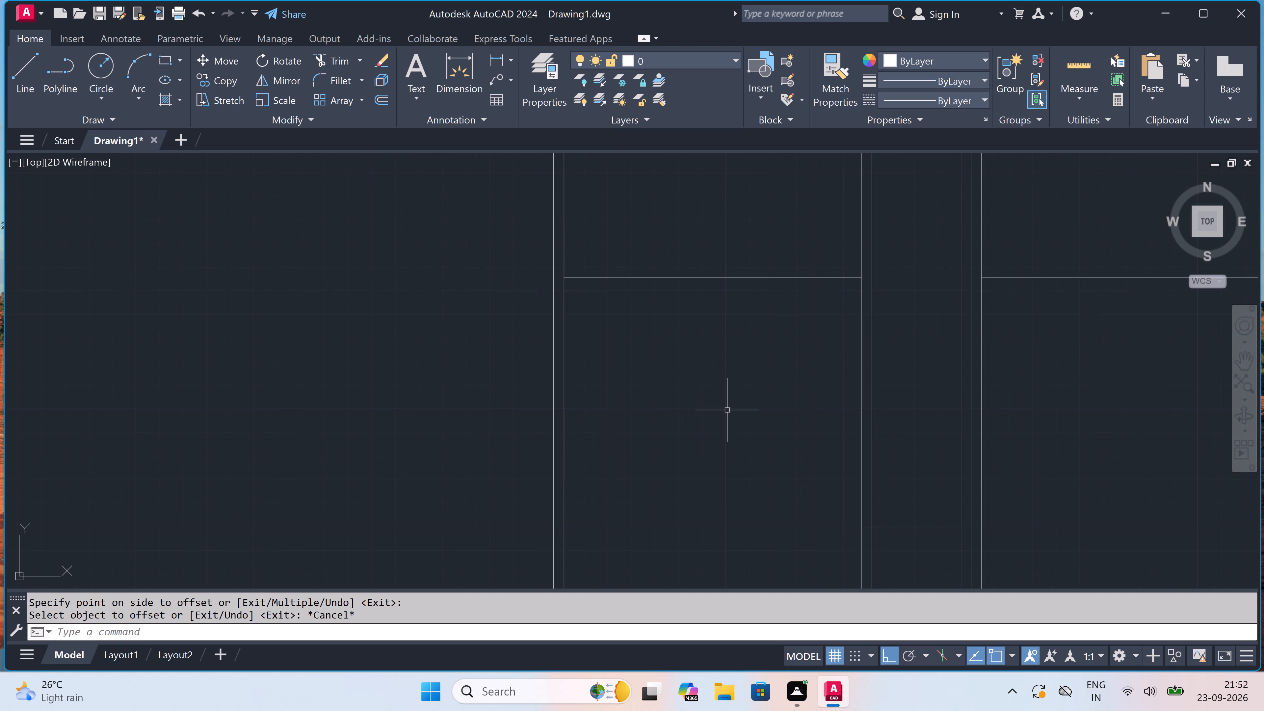
key(Escape)
text(o)
key(space)
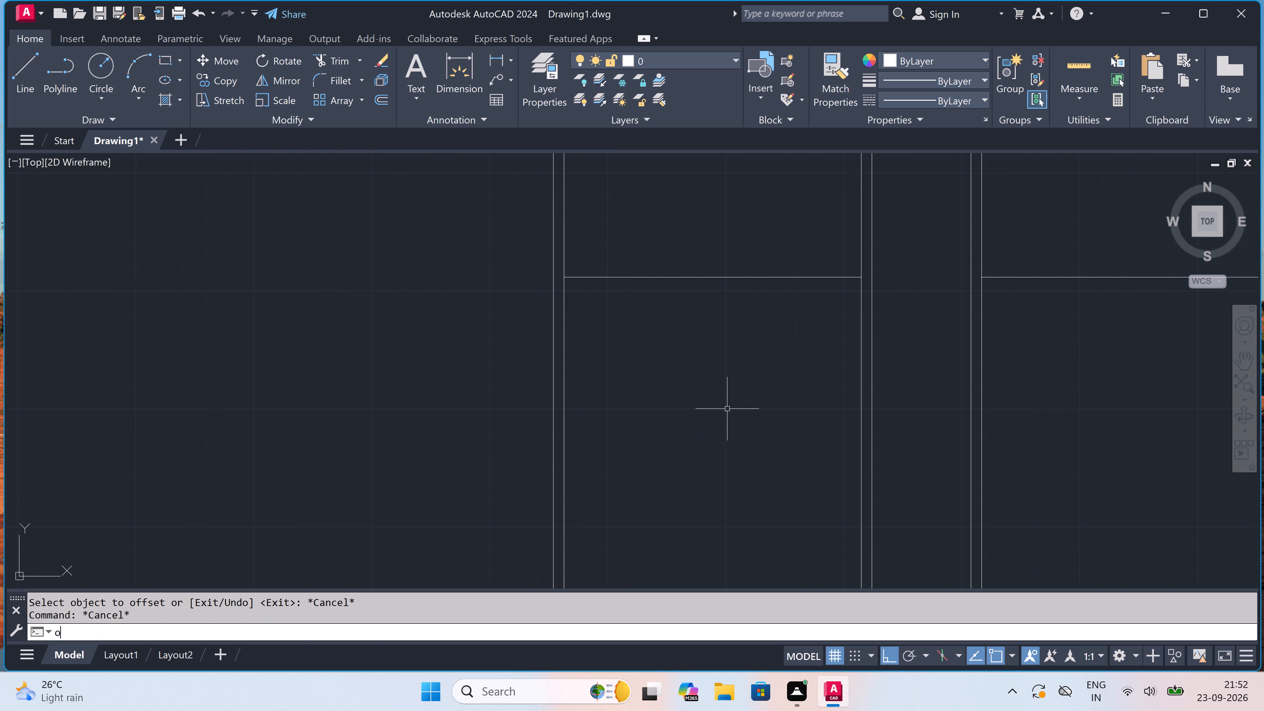
click(709, 275)
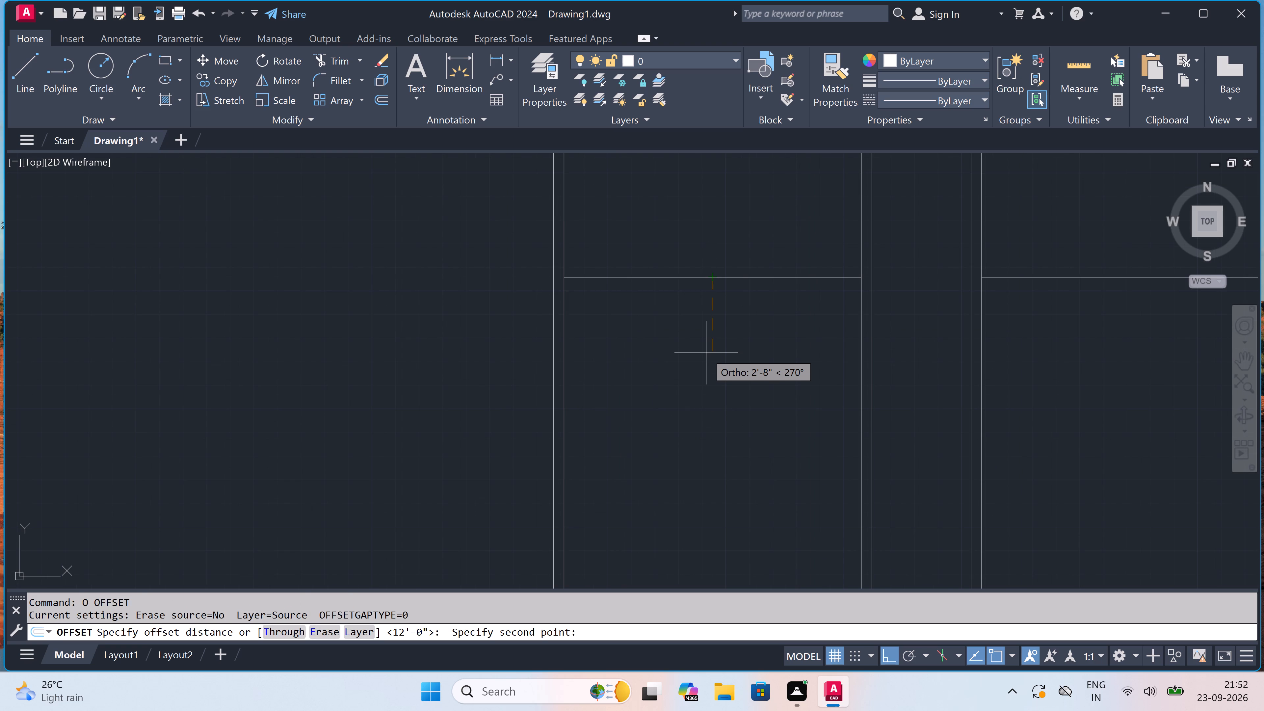
text(4.5")
key(space)
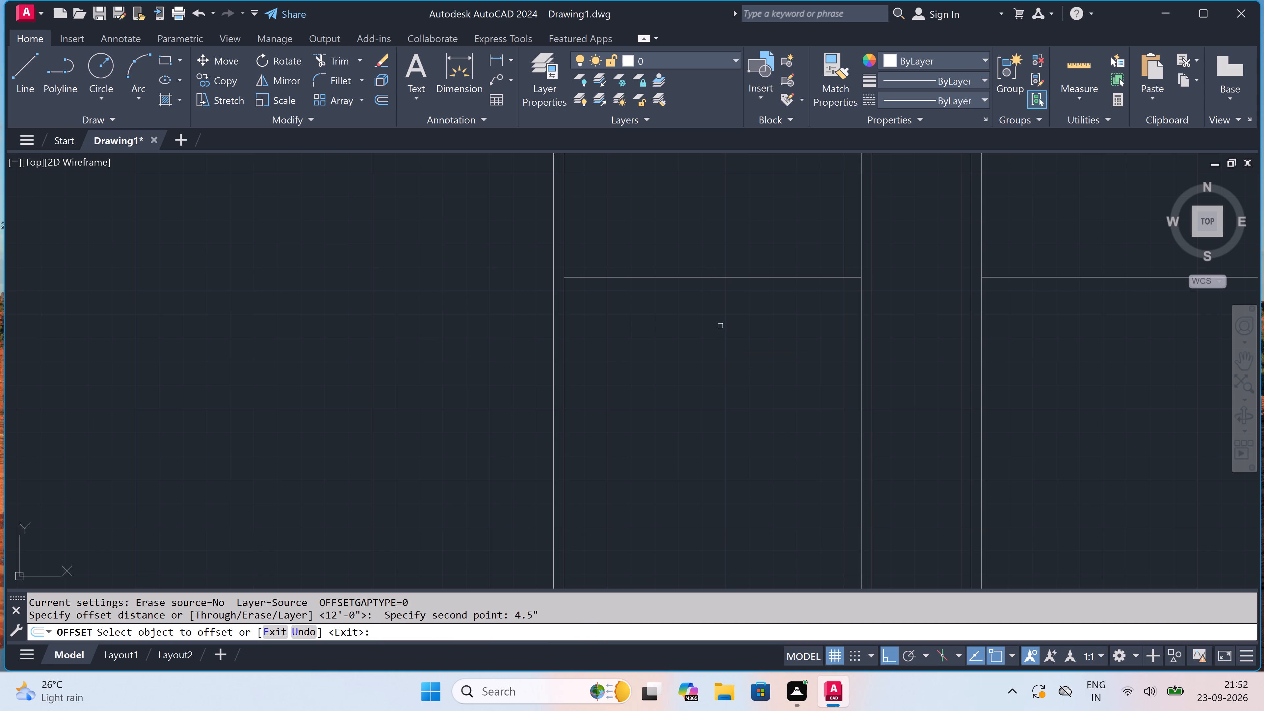
click(722, 277)
click(712, 322)
Offset the cross lines of the two middle rooms and the last room 4.5" downward to complete their wall thickness.
scroll(712, 322, down, 3)
scroll(781, 321, up, 2)
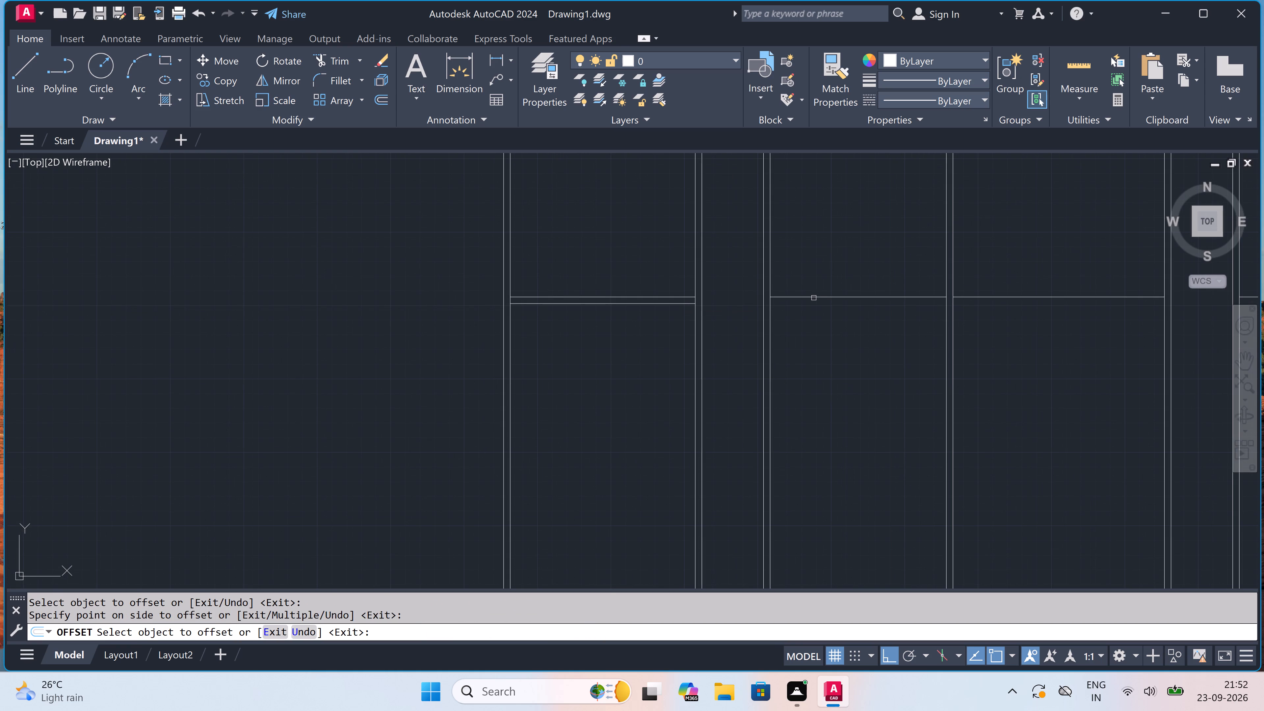
double_click(814, 295)
click(803, 329)
scroll(803, 329, down, 3)
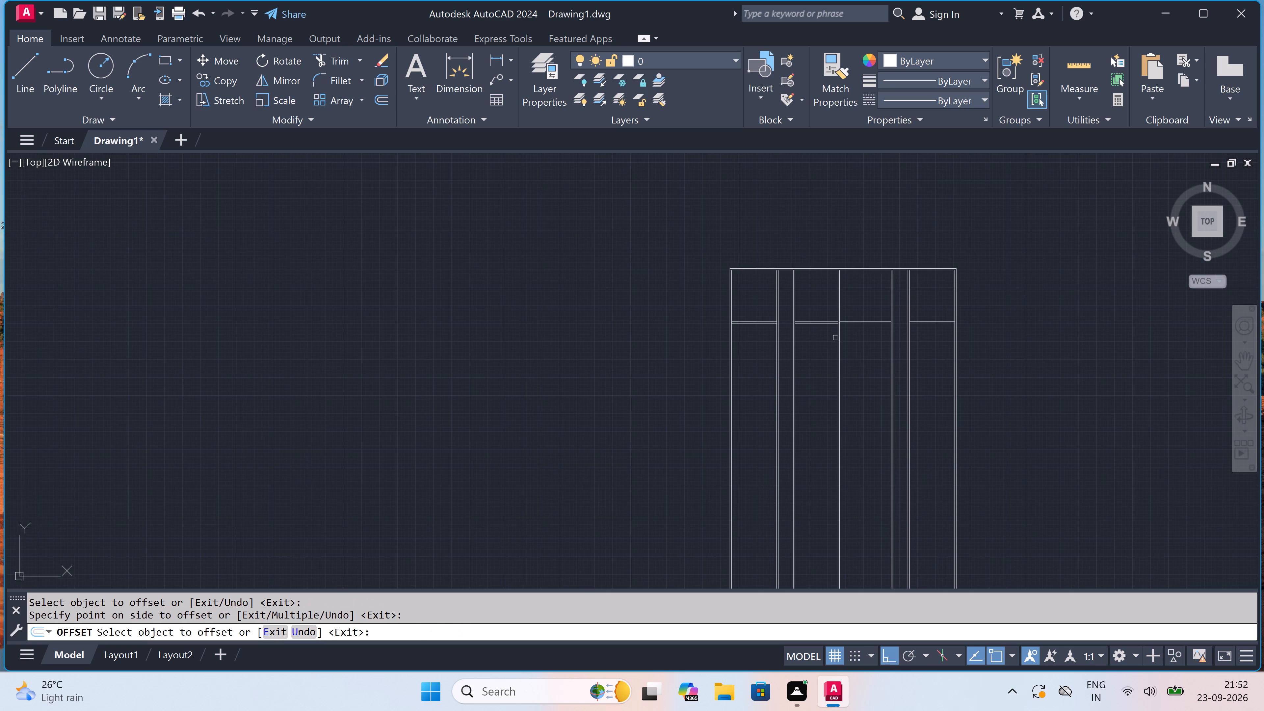
scroll(857, 322, up, 2)
click(857, 320)
click(848, 342)
scroll(848, 340, down, 4)
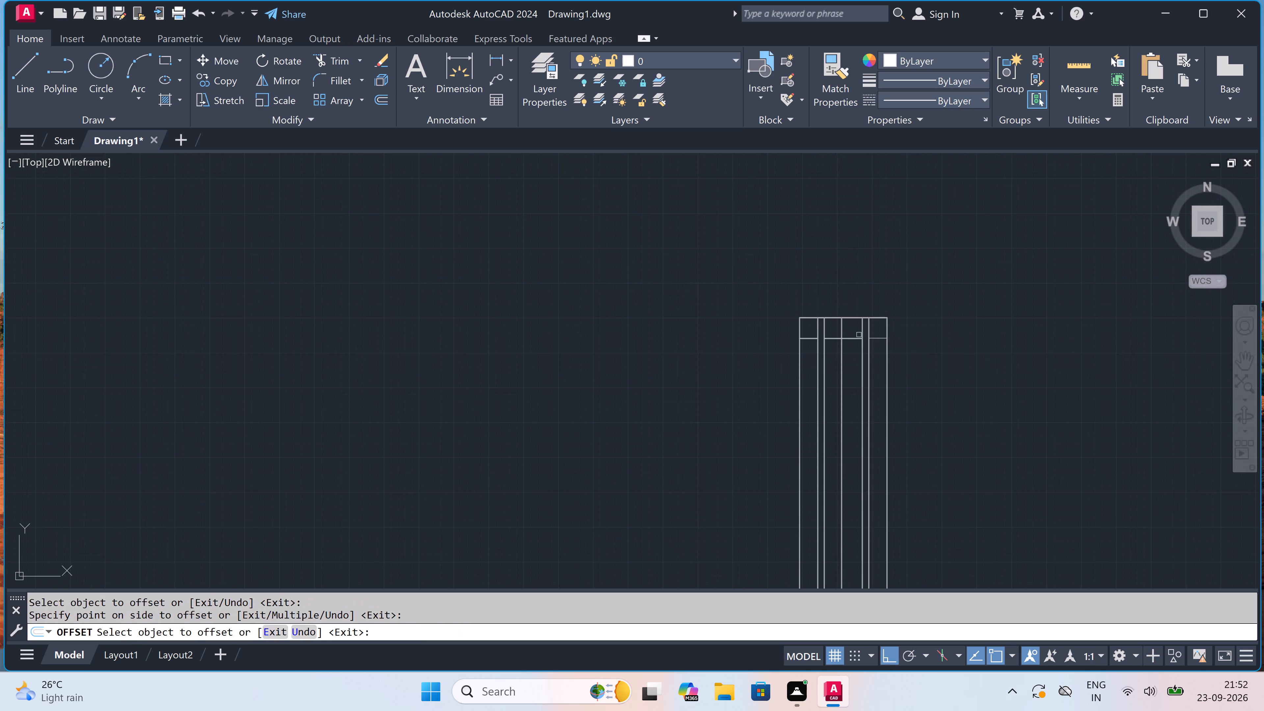
scroll(871, 339, up, 3)
click(871, 335)
click(871, 355)
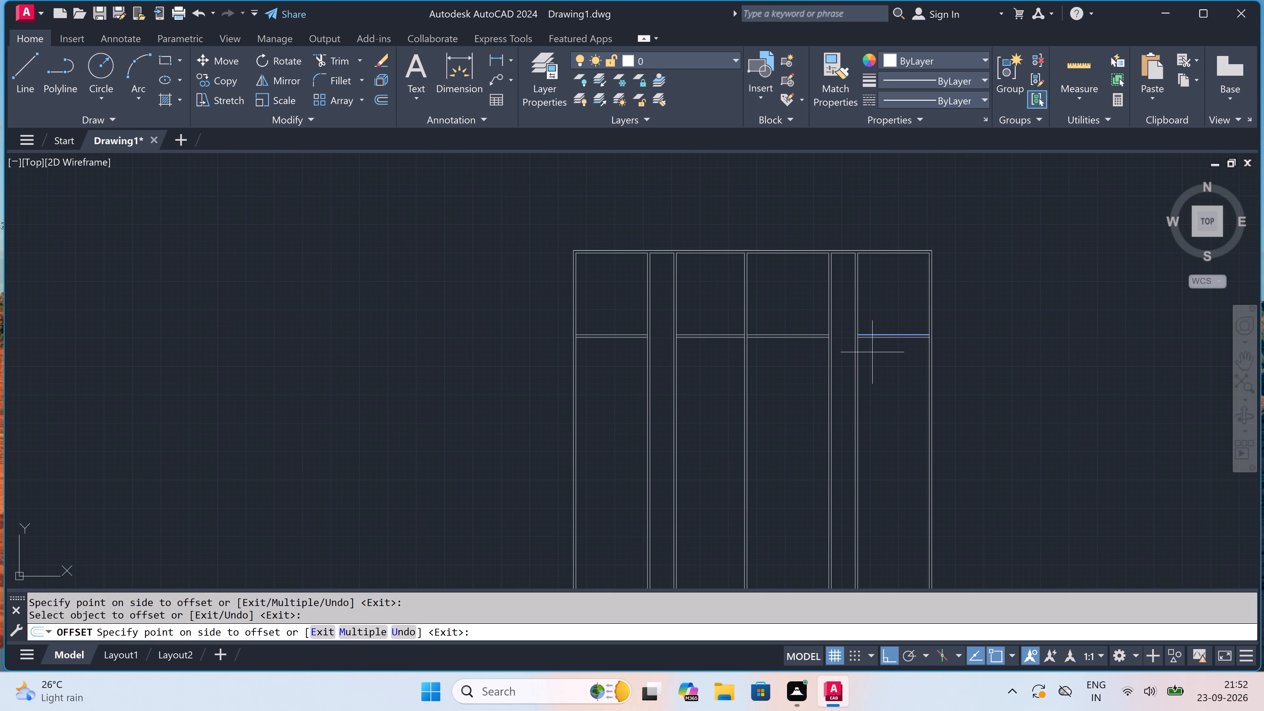
key(Escape)
Start an offset downward from the top wall's inner line in the narrow bay between the first and second partitions.
scroll(601, 355, up, 3)
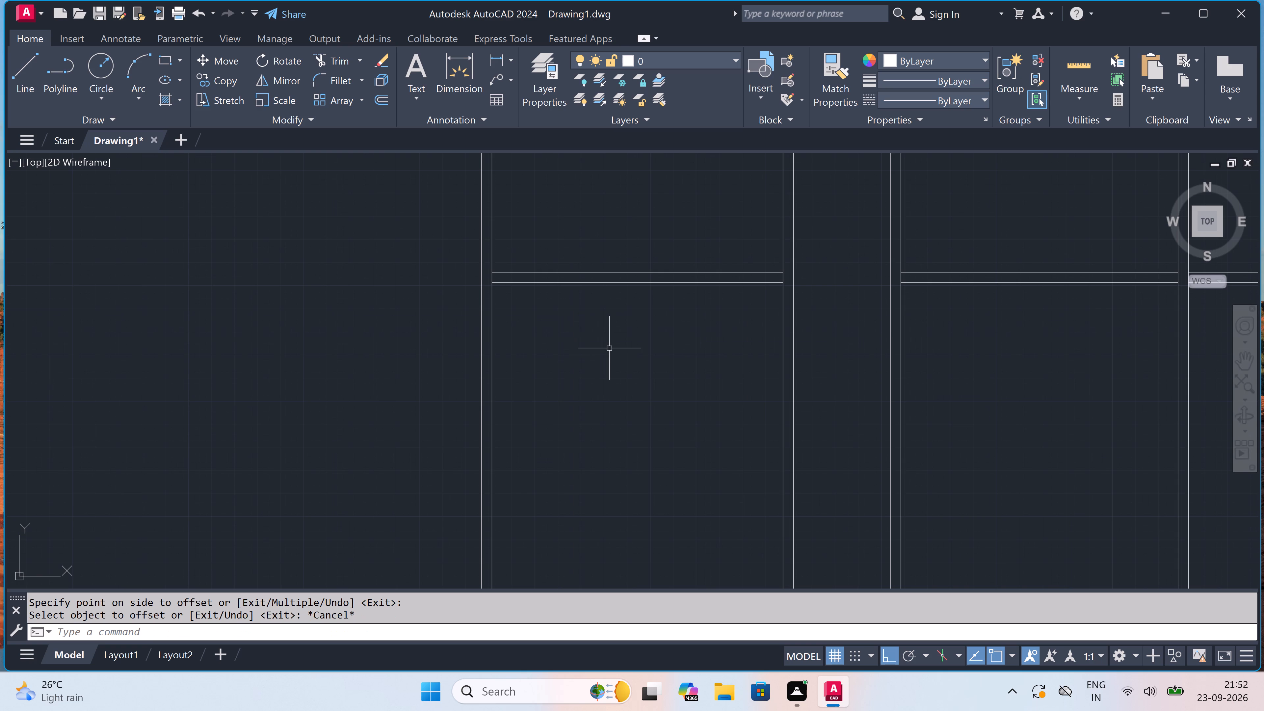
scroll(612, 347, down, 4)
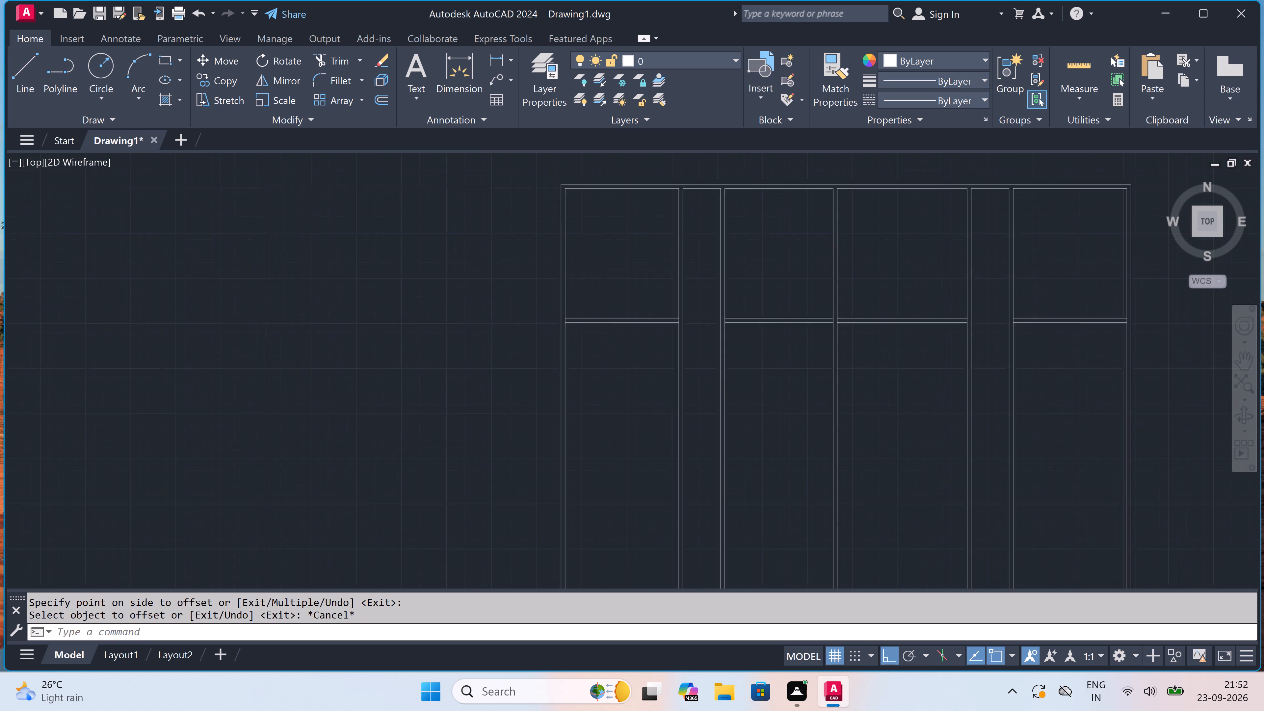
scroll(621, 302, up, 3)
scroll(715, 286, up, 1)
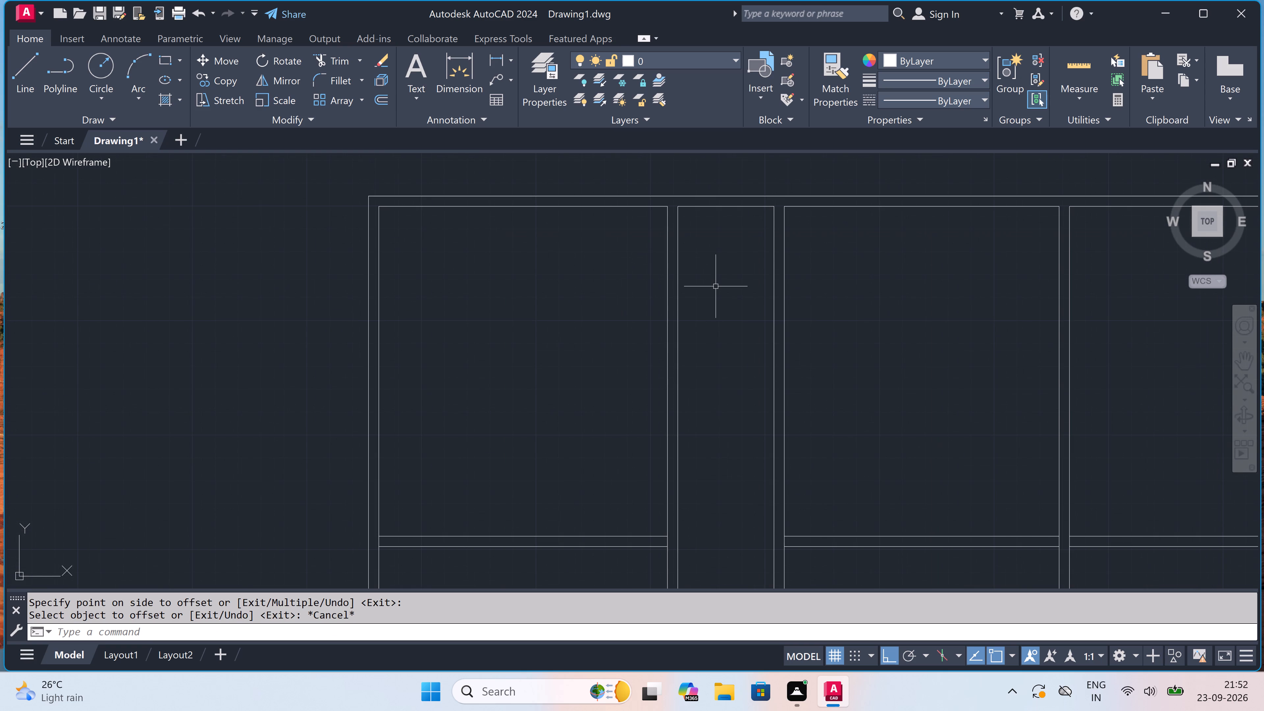
text(o)
key(space)
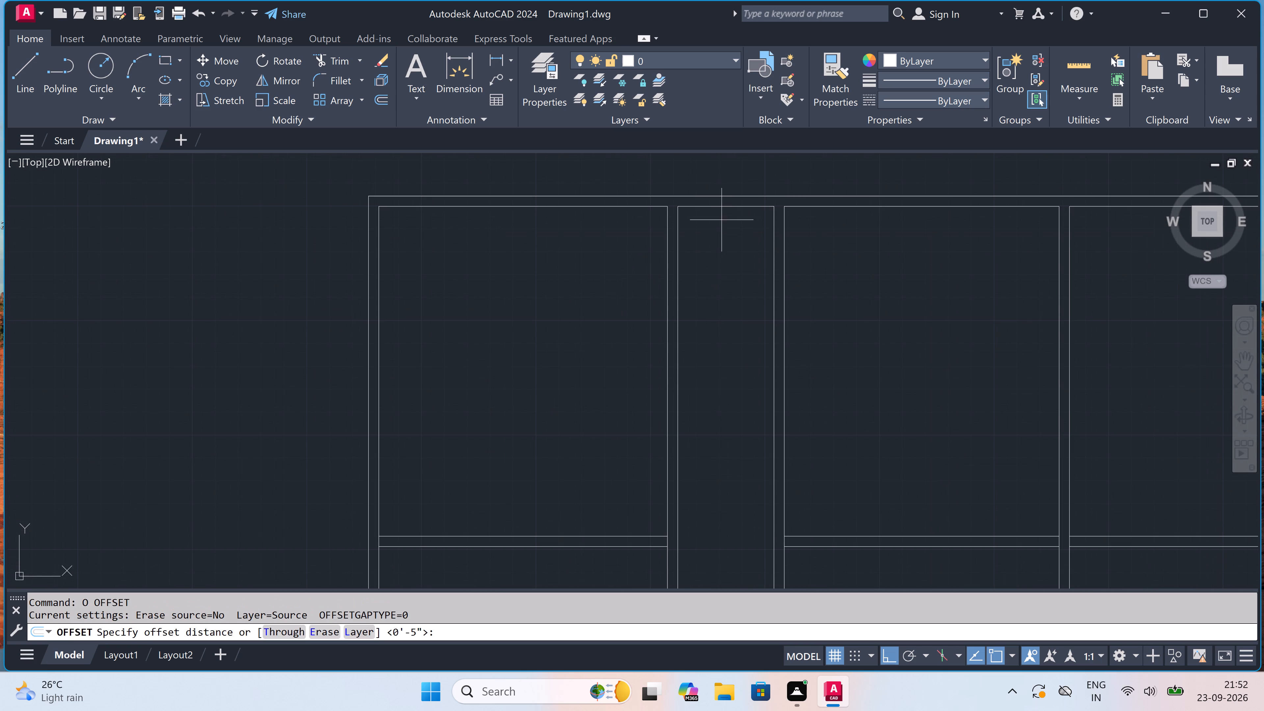
click(720, 210)
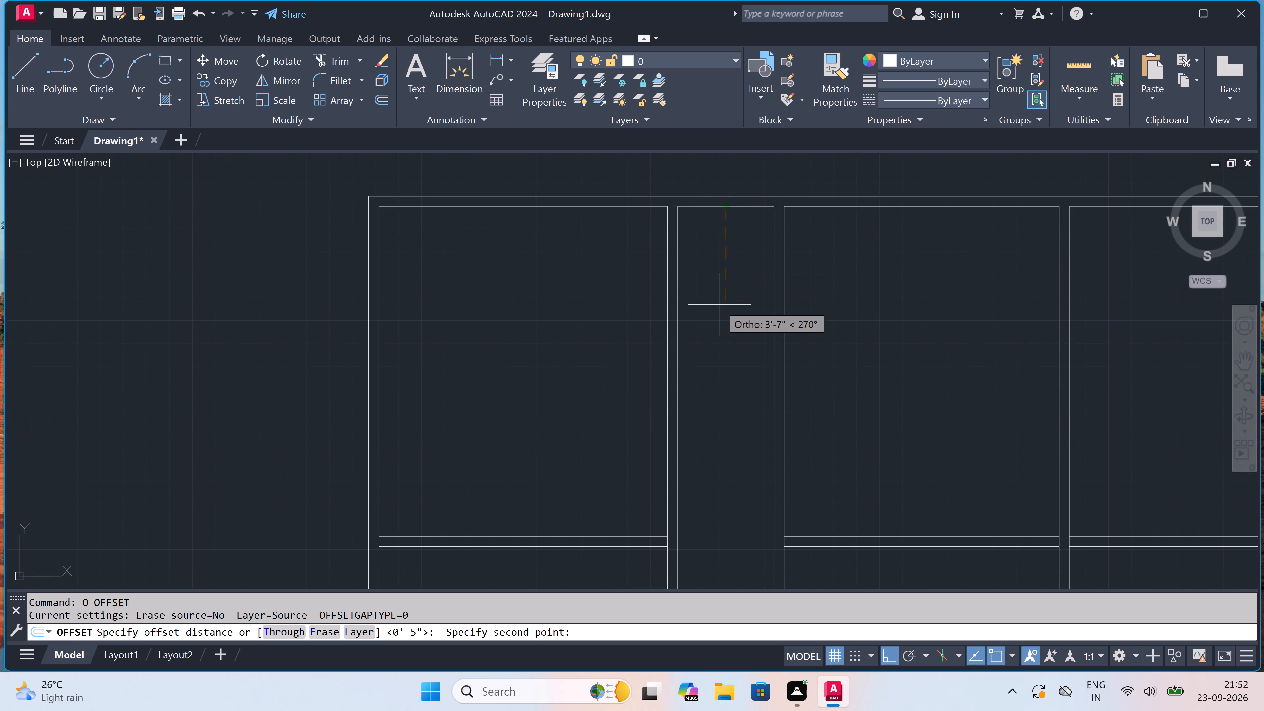
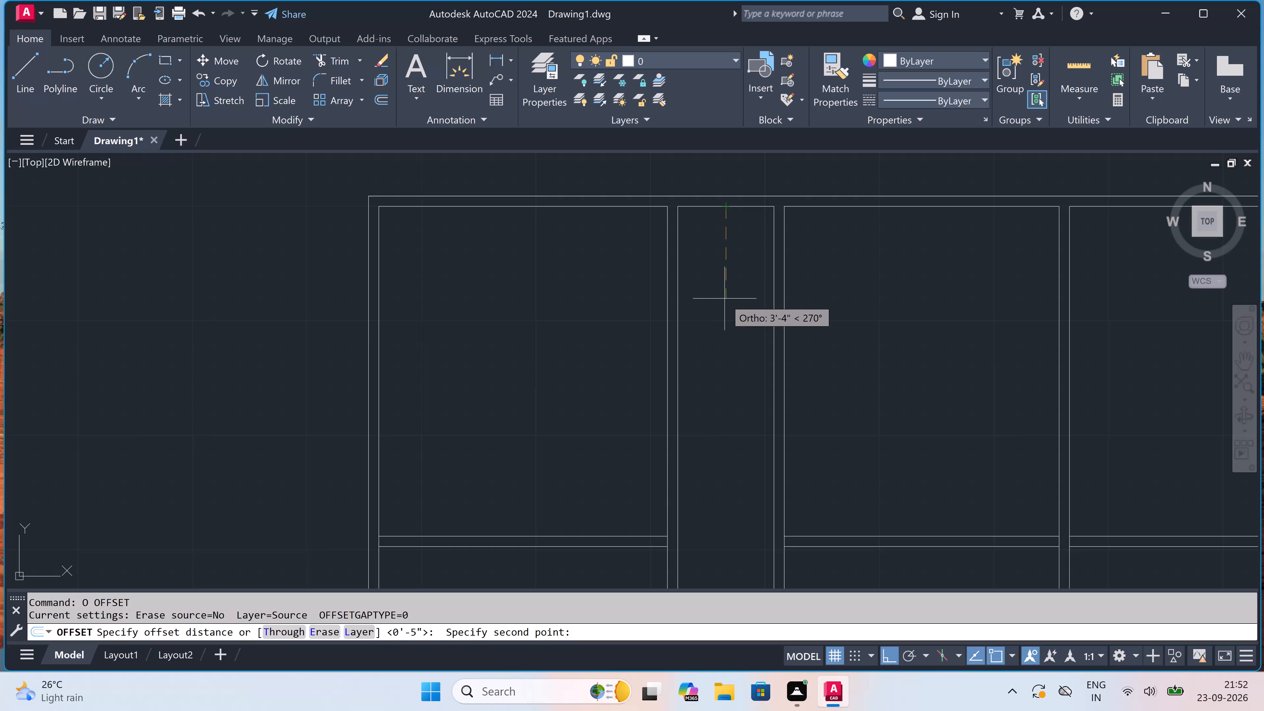
Offset the top wall's inner line 7' downward in the narrow bay between the first and second partitions.
text(7')
key(space)
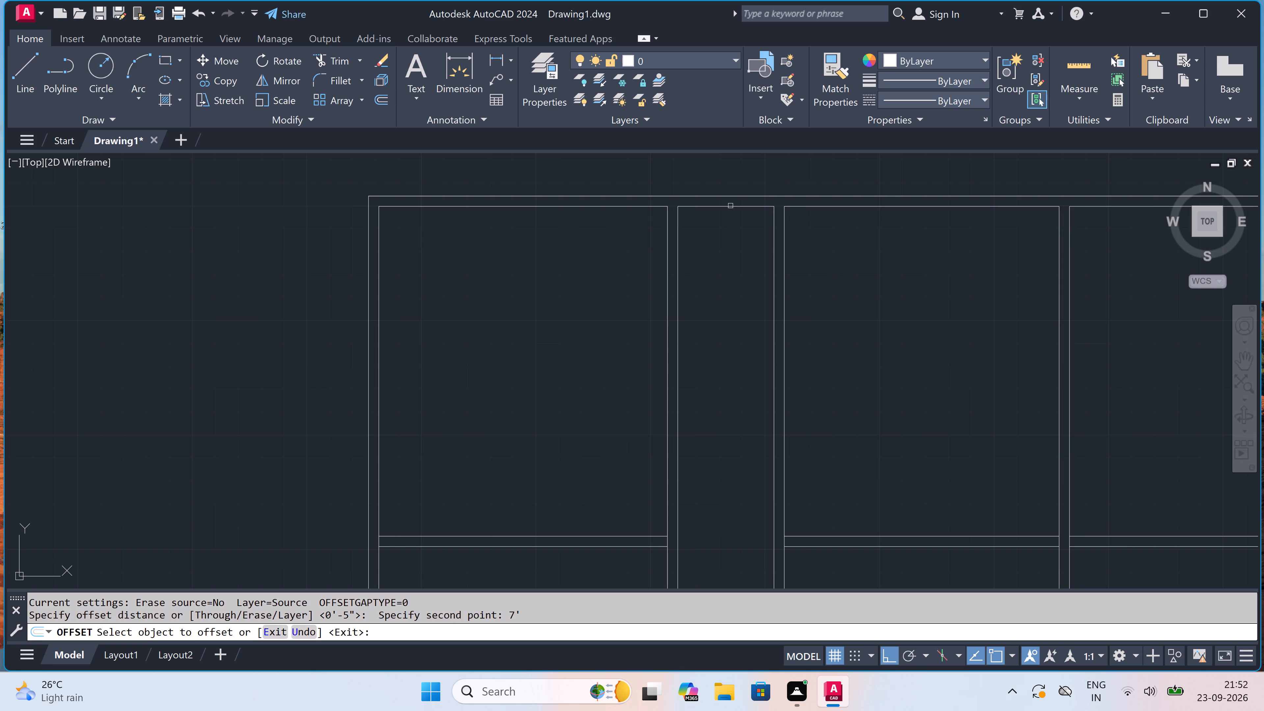
drag(730, 206, 730, 210)
click(728, 231)
key(Escape)
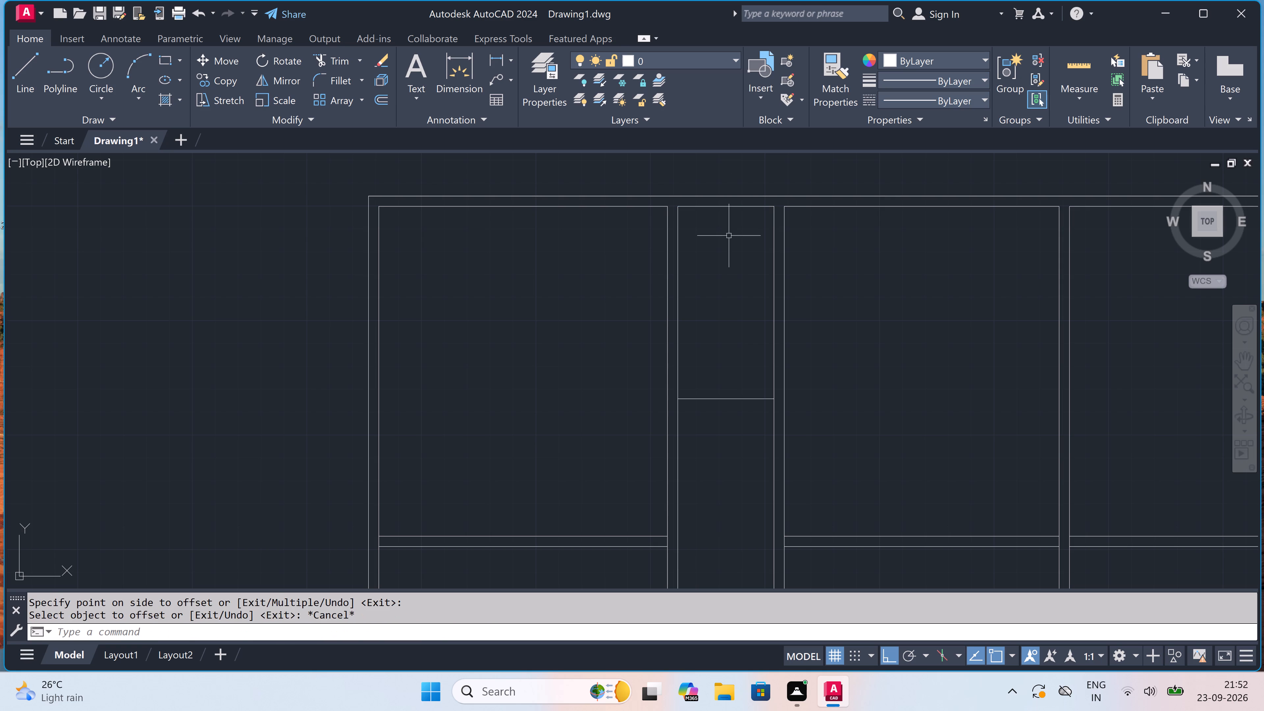
Offset the narrow bay's new cross line 4.5" downward to form the wall's second face.
key(space)
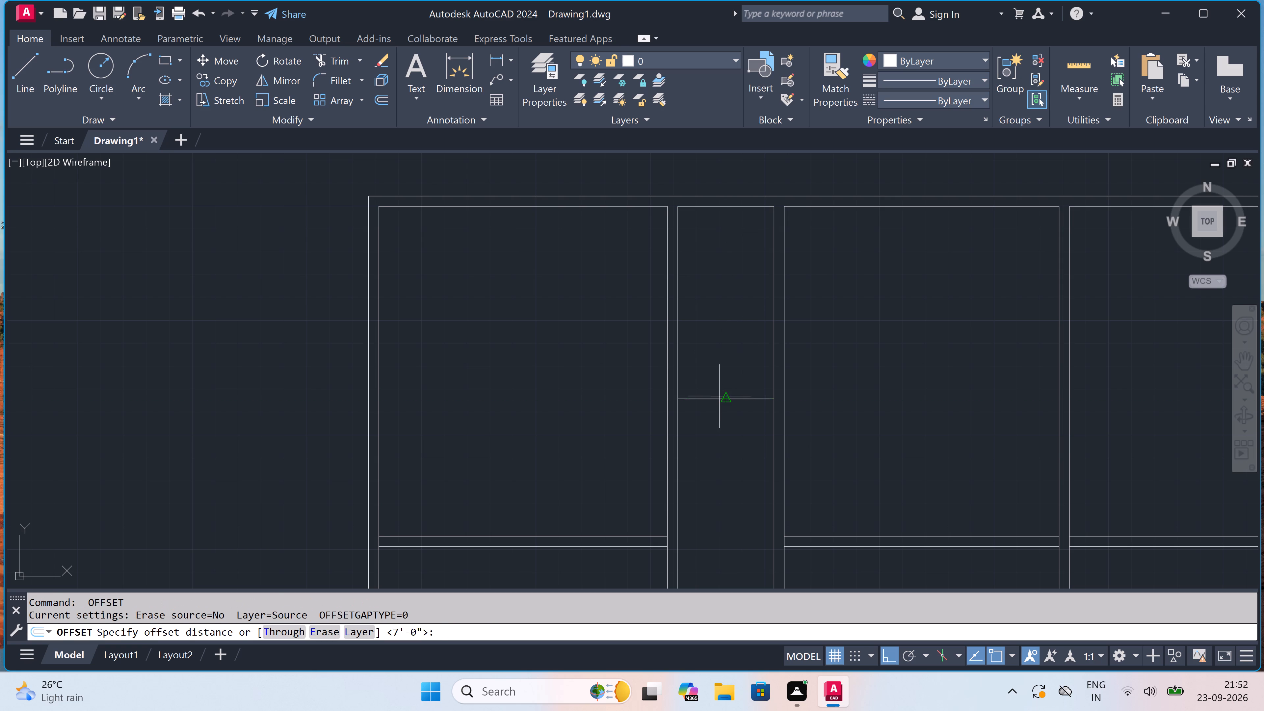
double_click(724, 396)
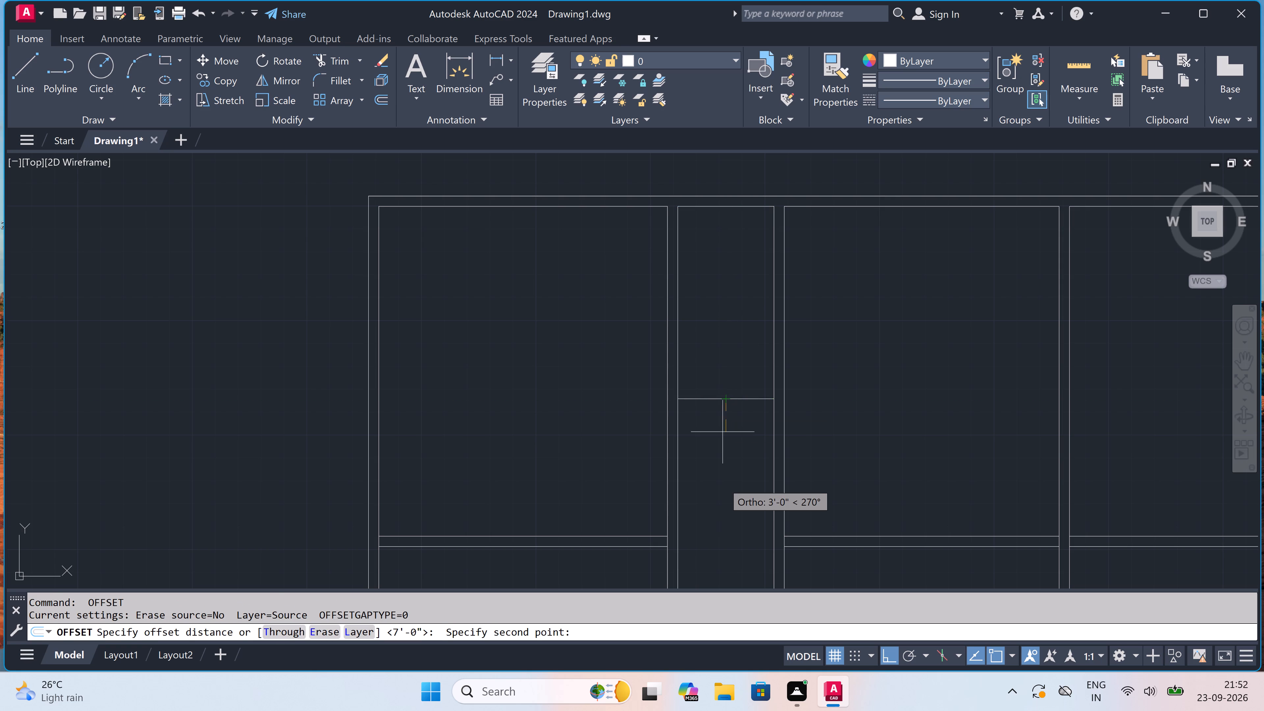
key(4)
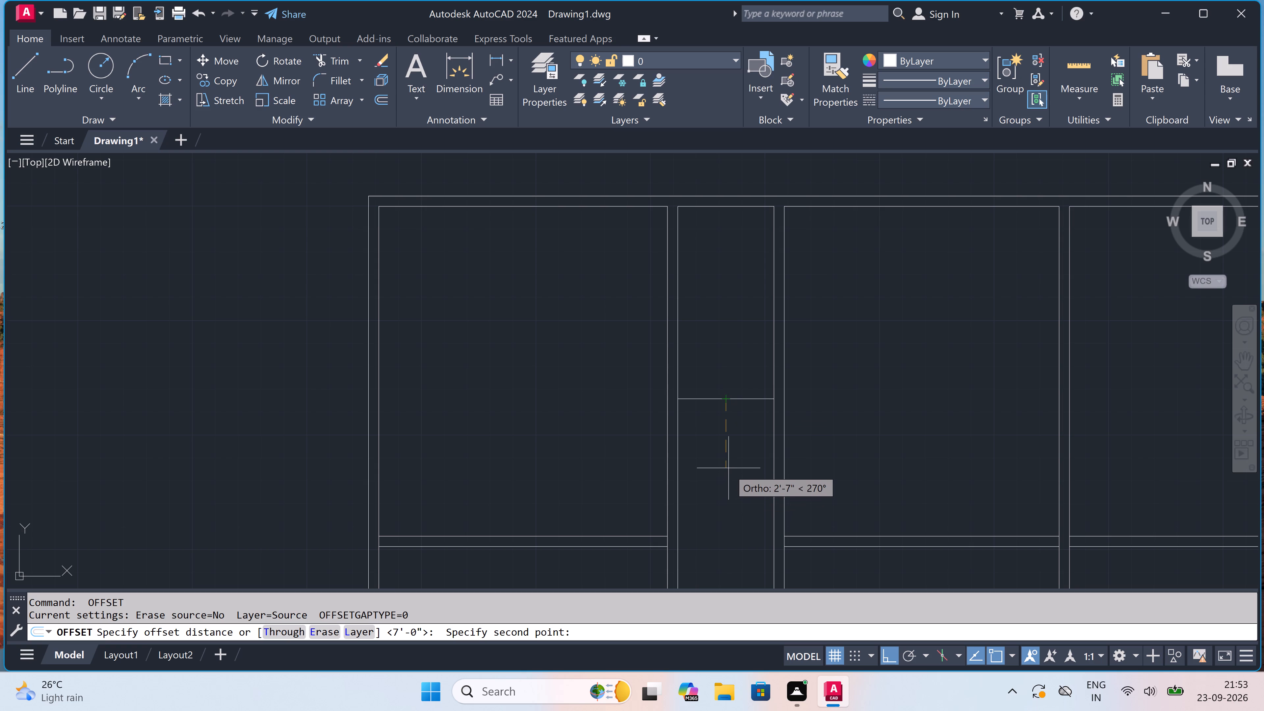
key(period)
key(5)
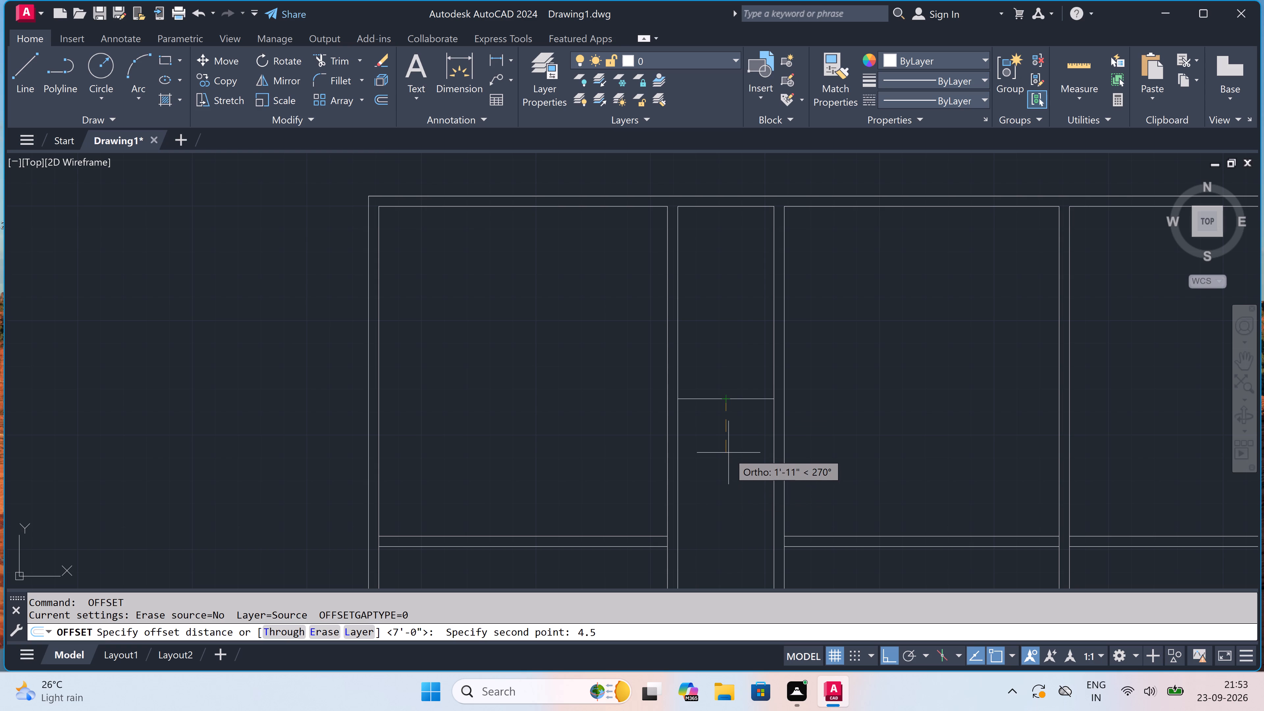
key(shift+quotedbl)
key(space)
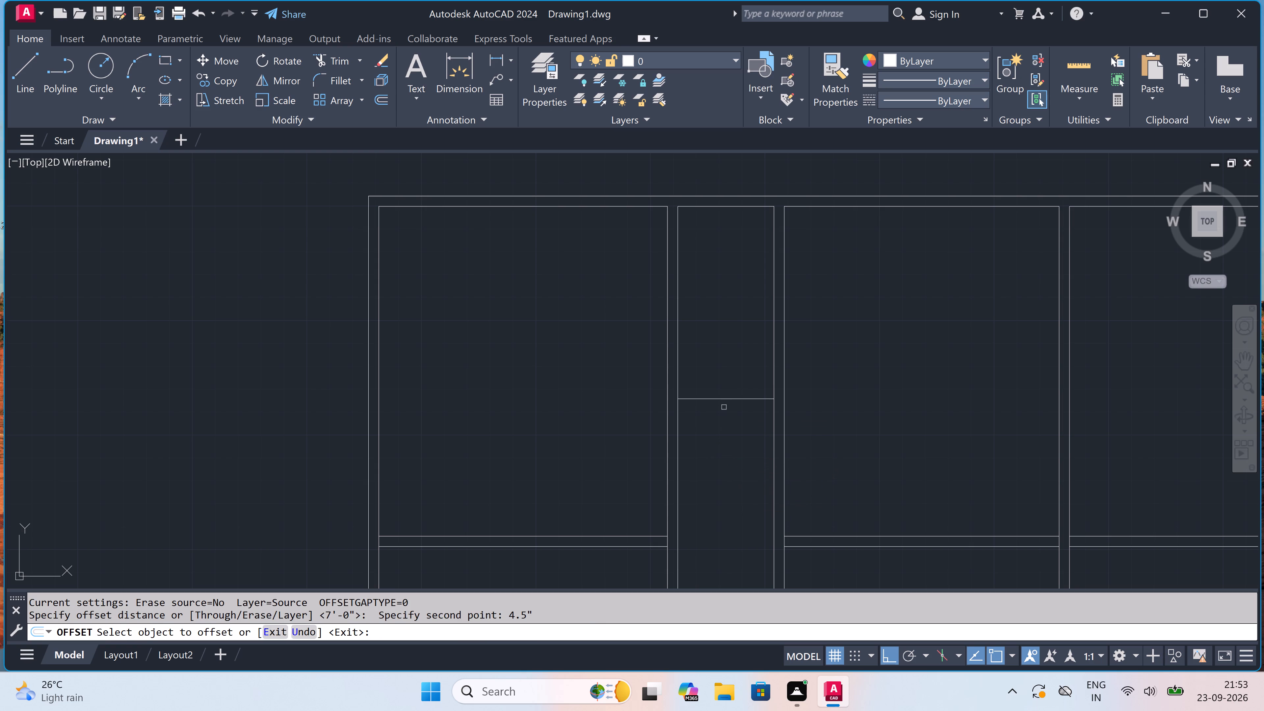
drag(722, 399, 722, 402)
click(721, 429)
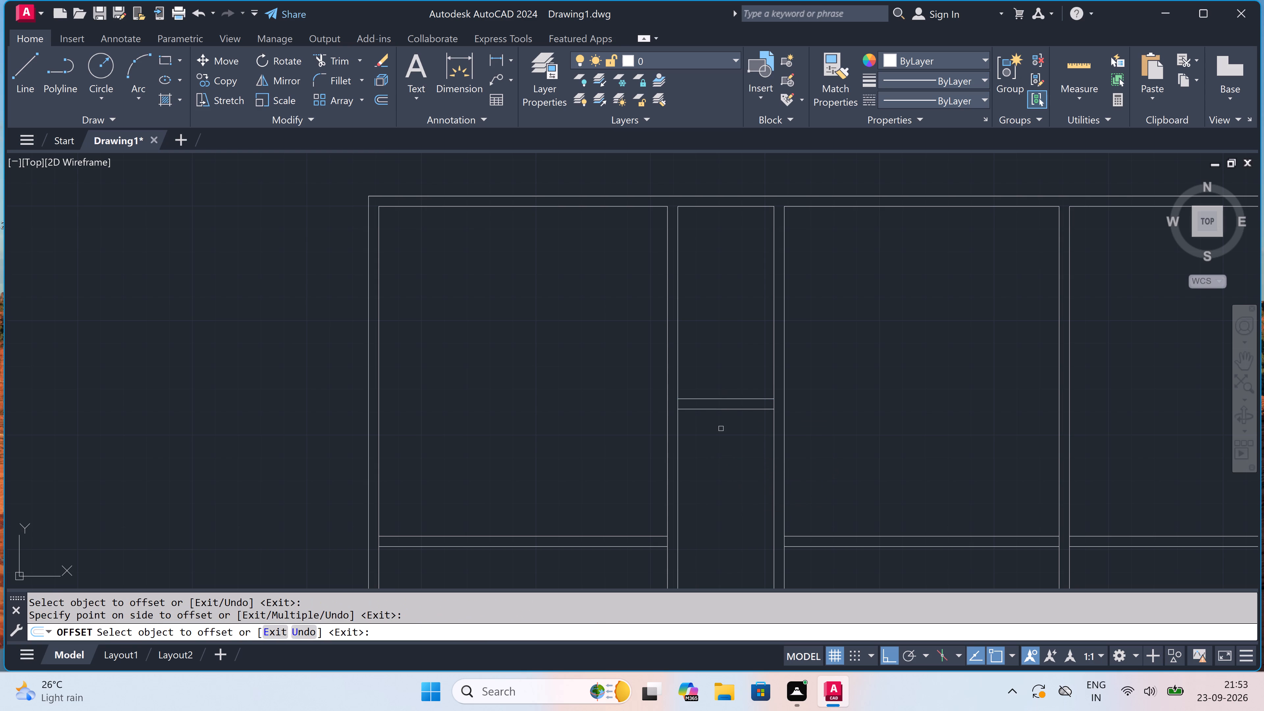
key(Escape)
Extend both lines of the first room's cross wall through the first partition to its far face.
scroll(719, 426, down, 1)
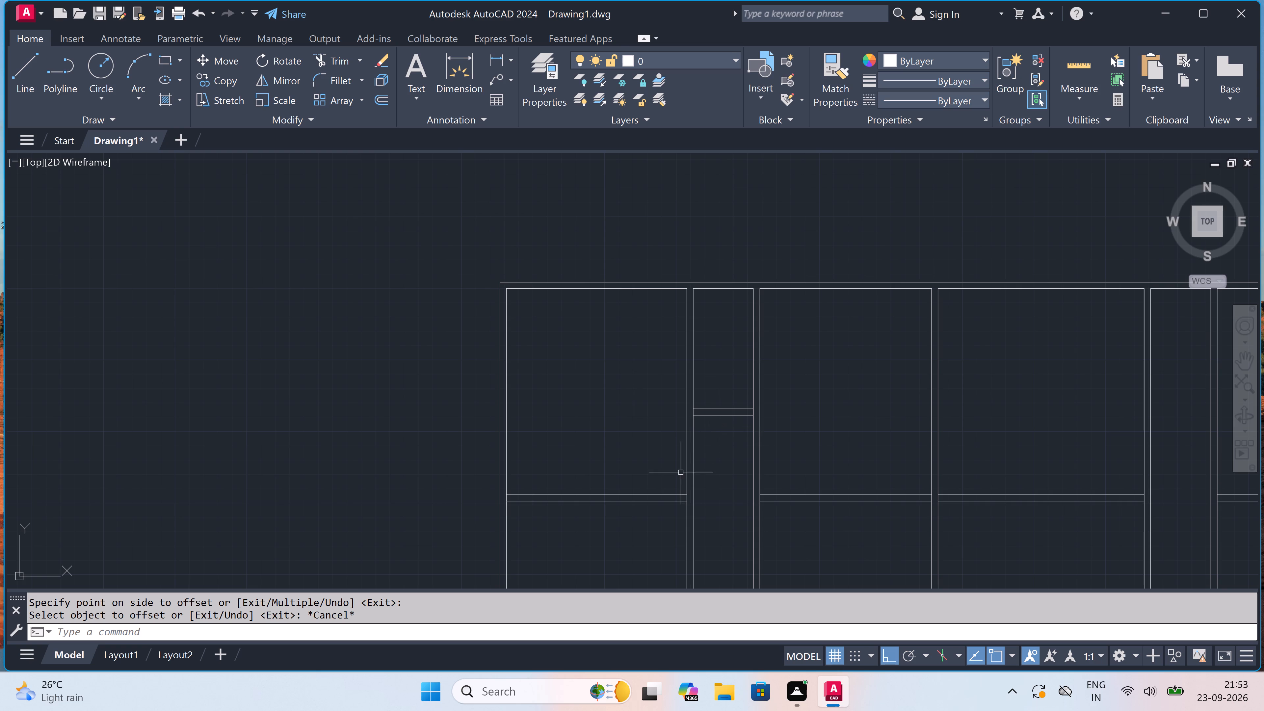
scroll(684, 514, up, 3)
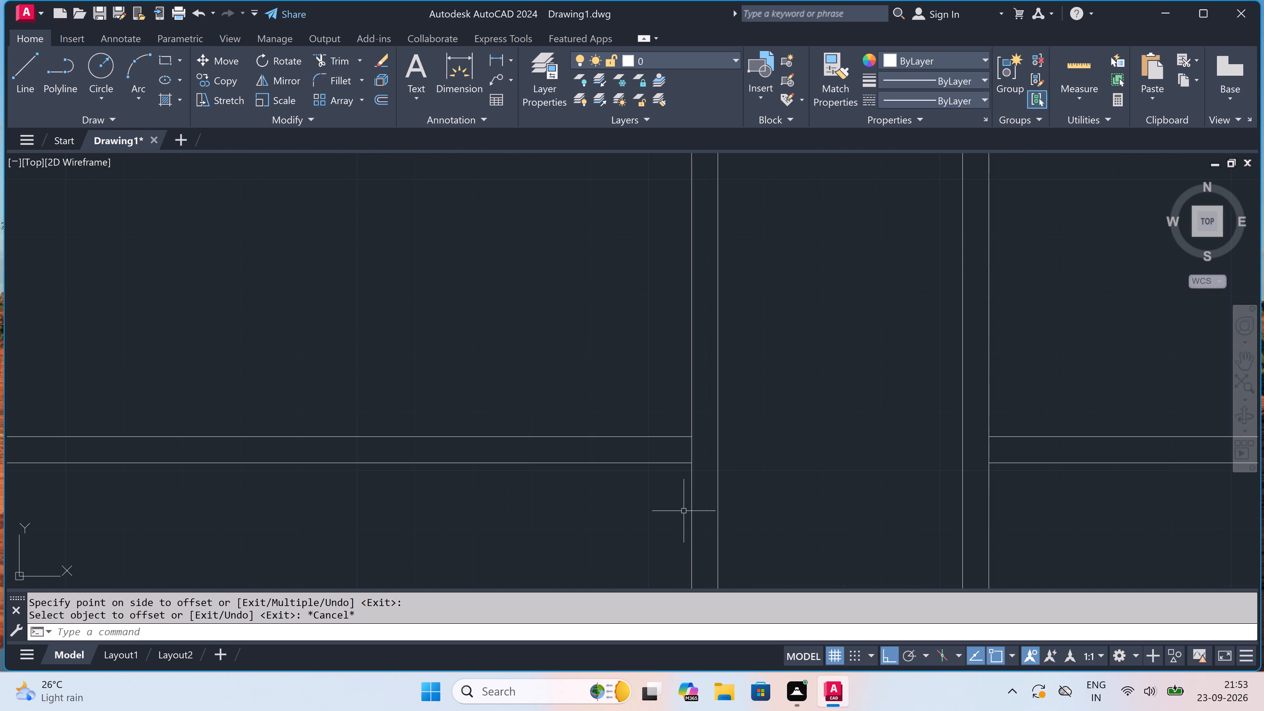
key(e)
key(x)
key(space)
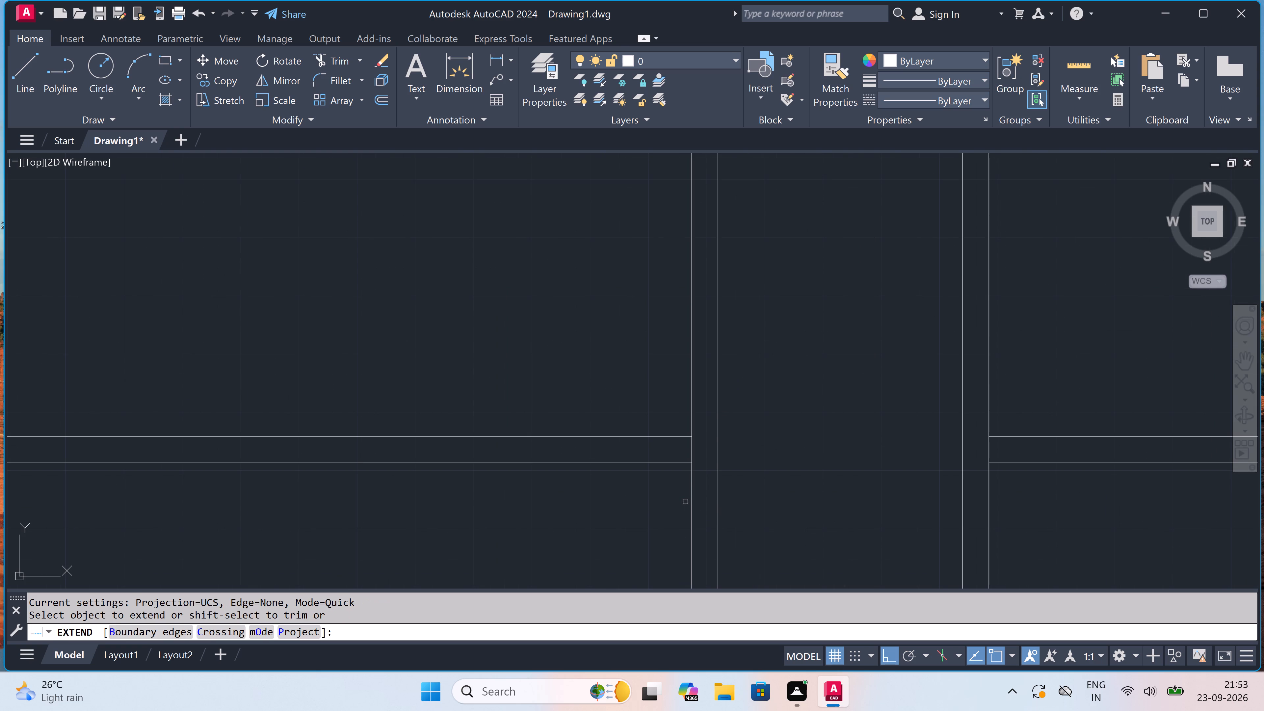
click(679, 504)
click(675, 331)
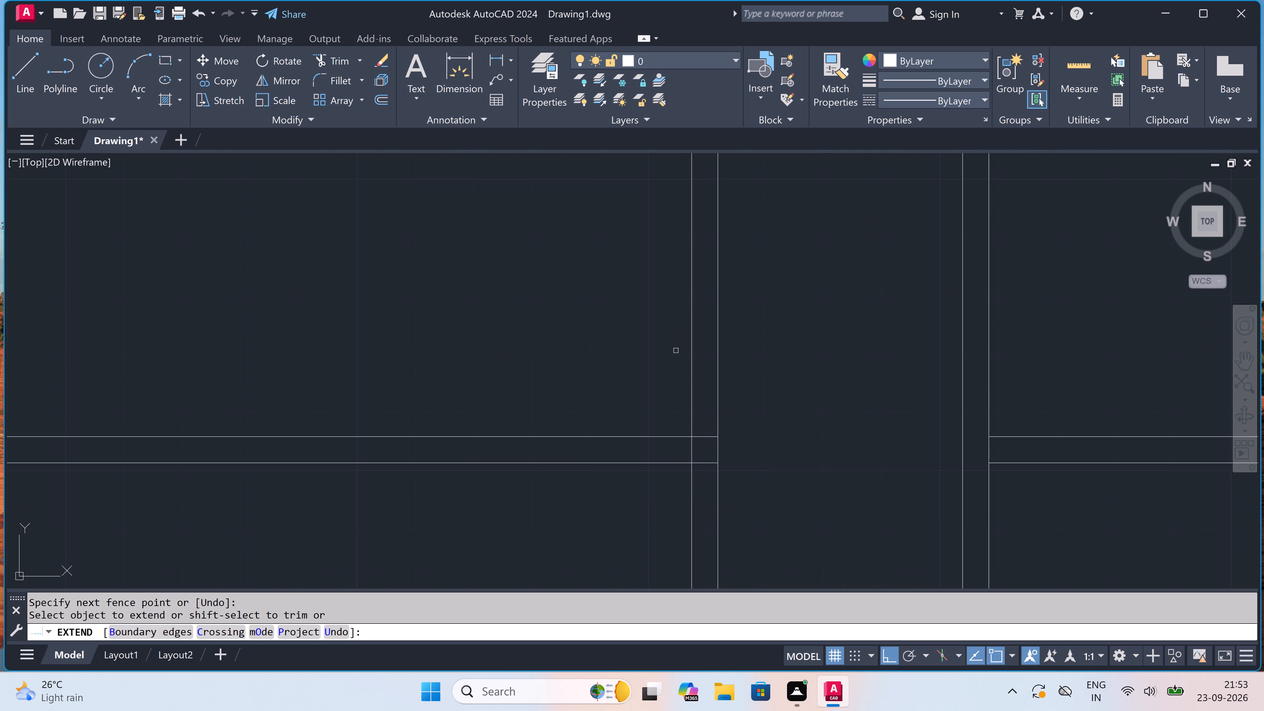
key(Escape)
Draw a jamb line across the first partition just above the cross wall, with a 2" upward stop from its midpoint and a 3' door leaf into the first room.
key(l)
key(space)
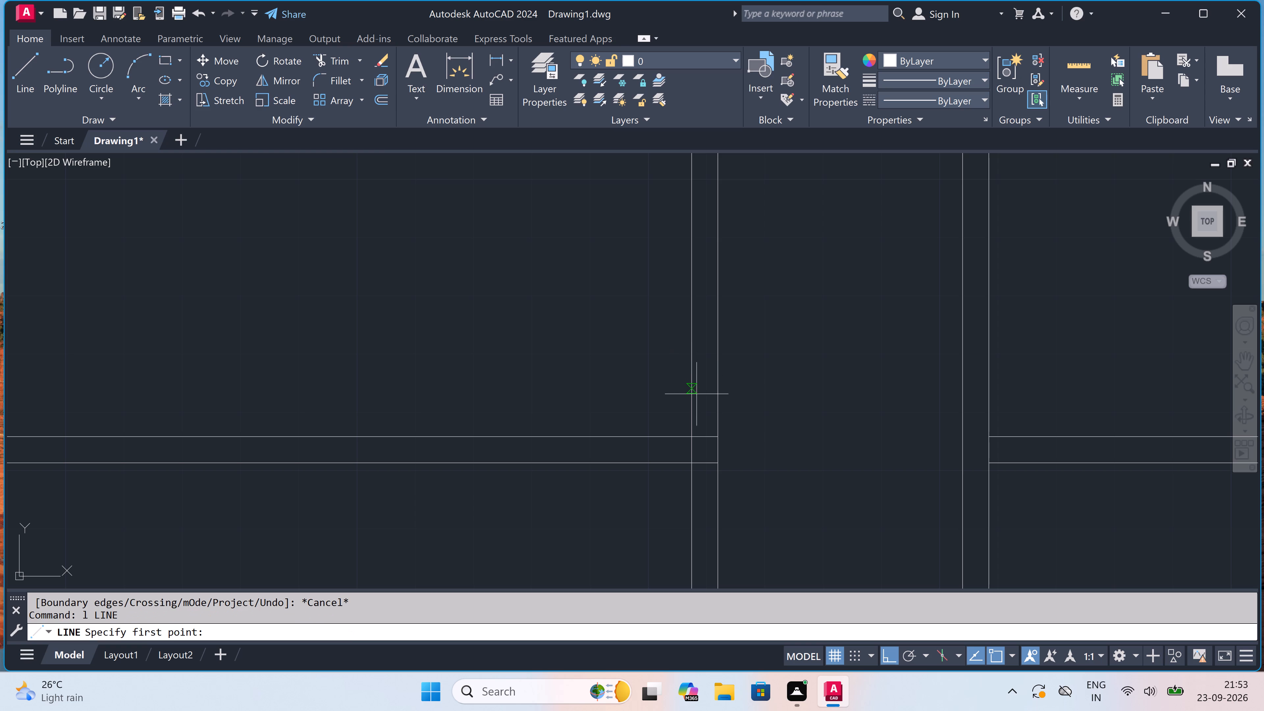
click(688, 411)
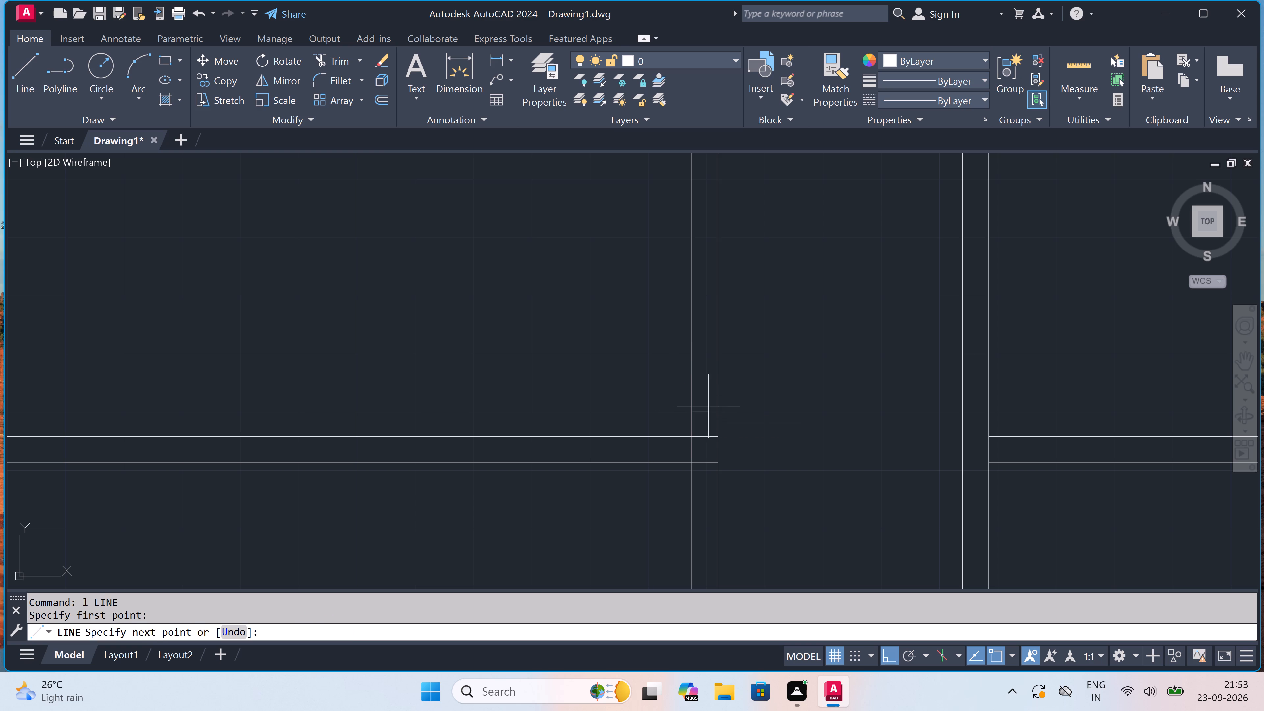
click(716, 411)
click(701, 408)
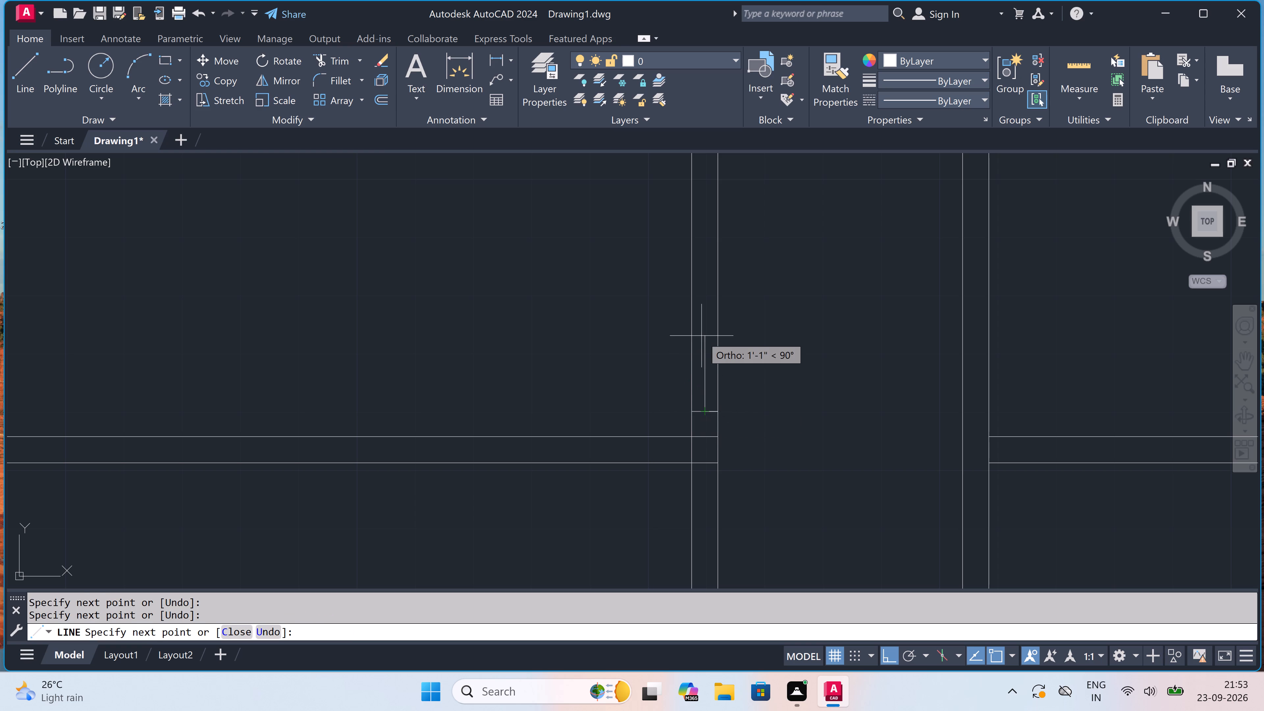
key(2)
key(shift+quotedbl)
key(space)
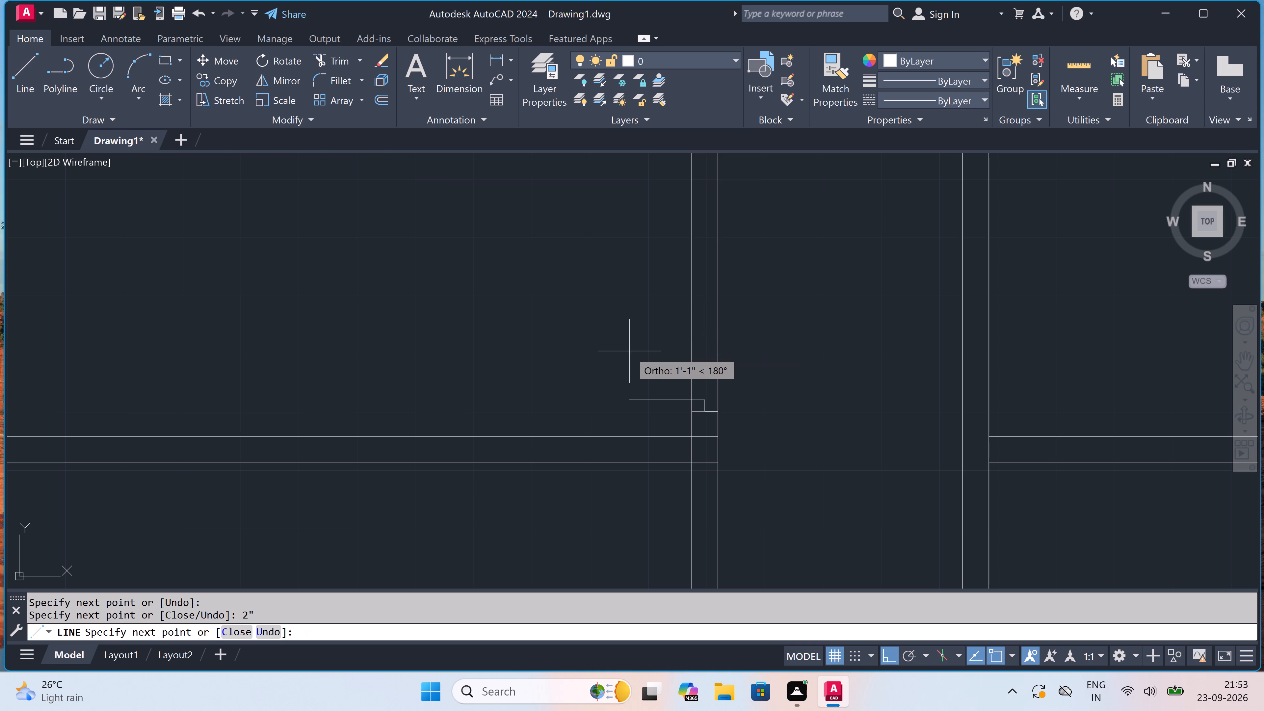
key(2)
key(BackSpace)
key(3)
key(apostrophe)
key(space)
key(Escape)
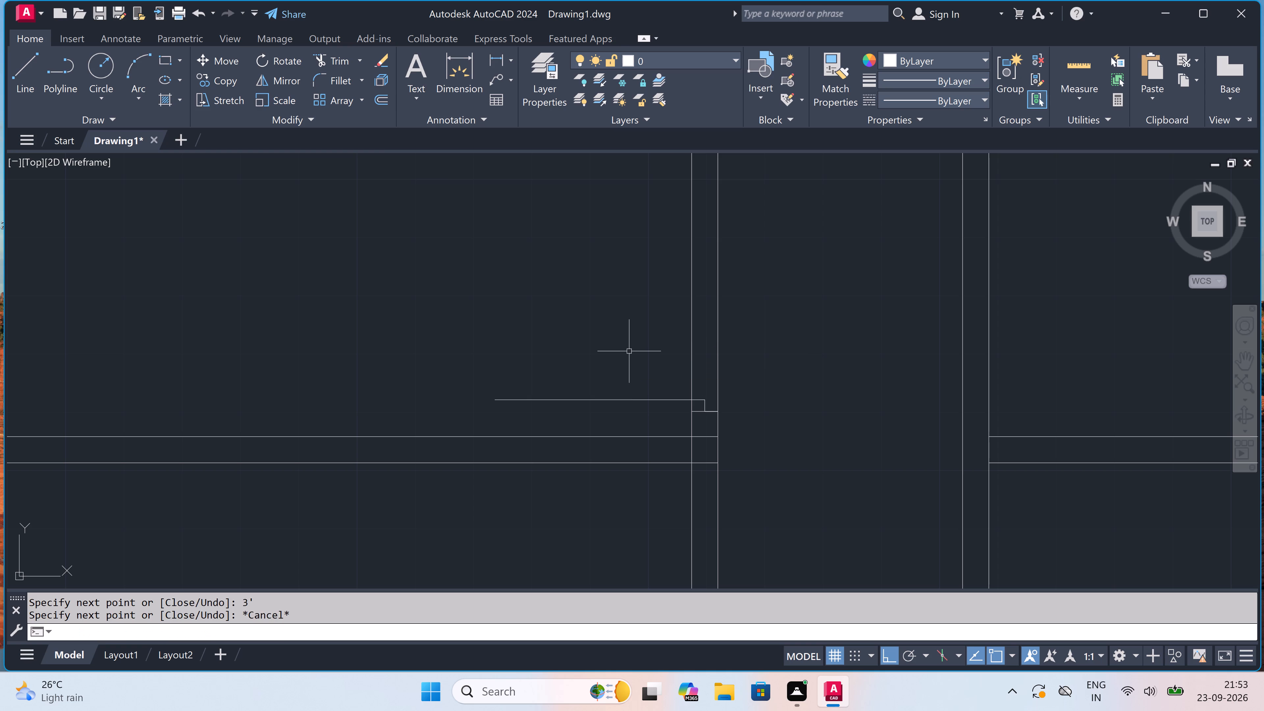
Draw the opposite jamb line across the first partition farther up, with a 2" stop running down from its midpoint.
scroll(629, 351, down, 3)
scroll(636, 316, up, 2)
key(space)
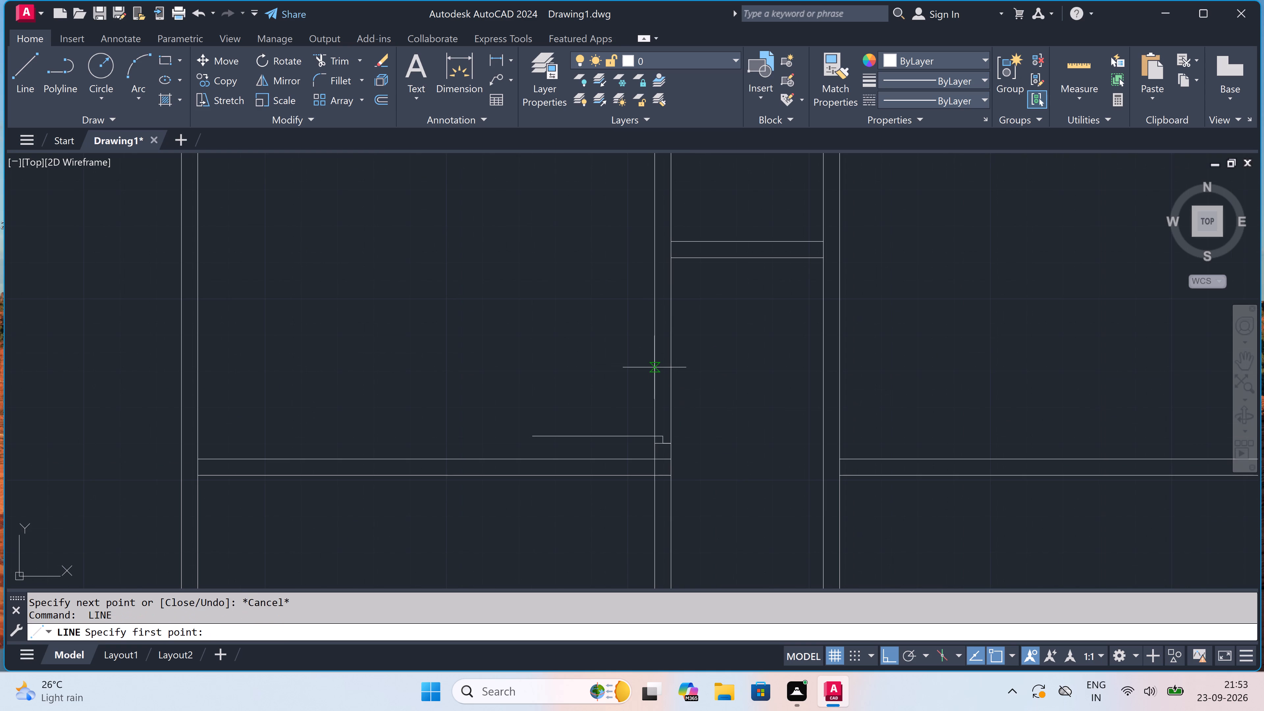
click(656, 337)
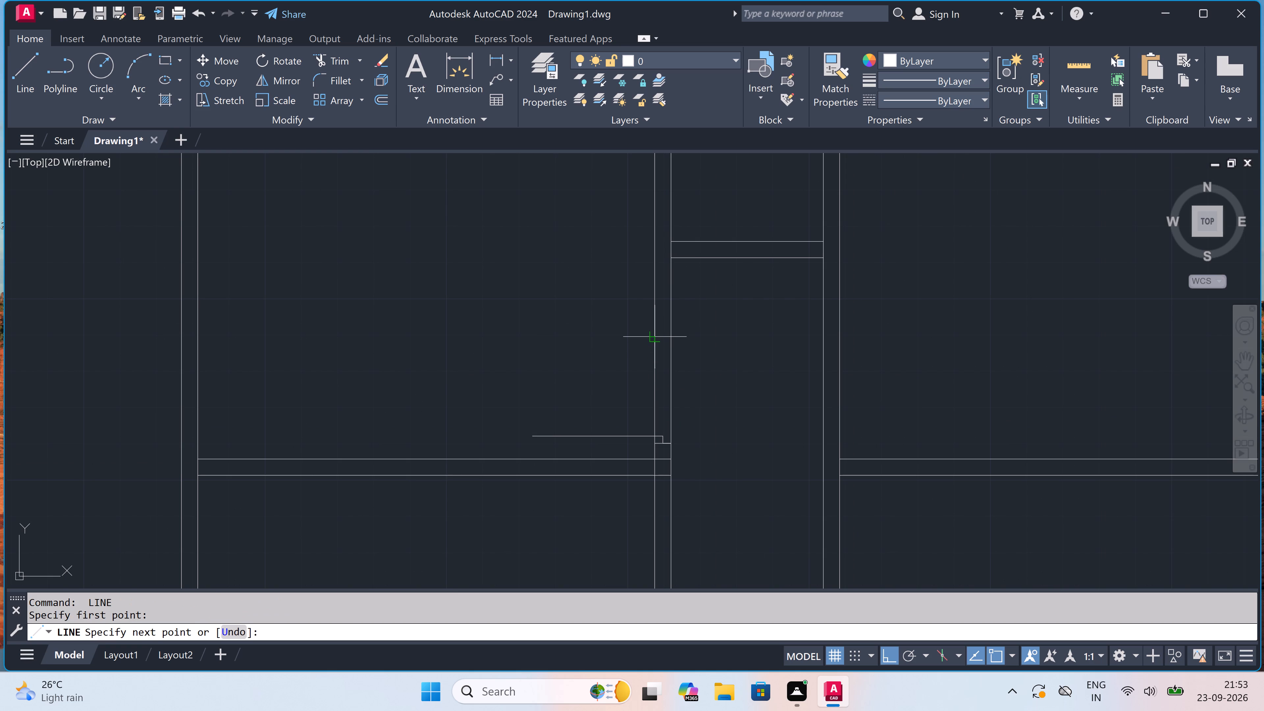
click(673, 335)
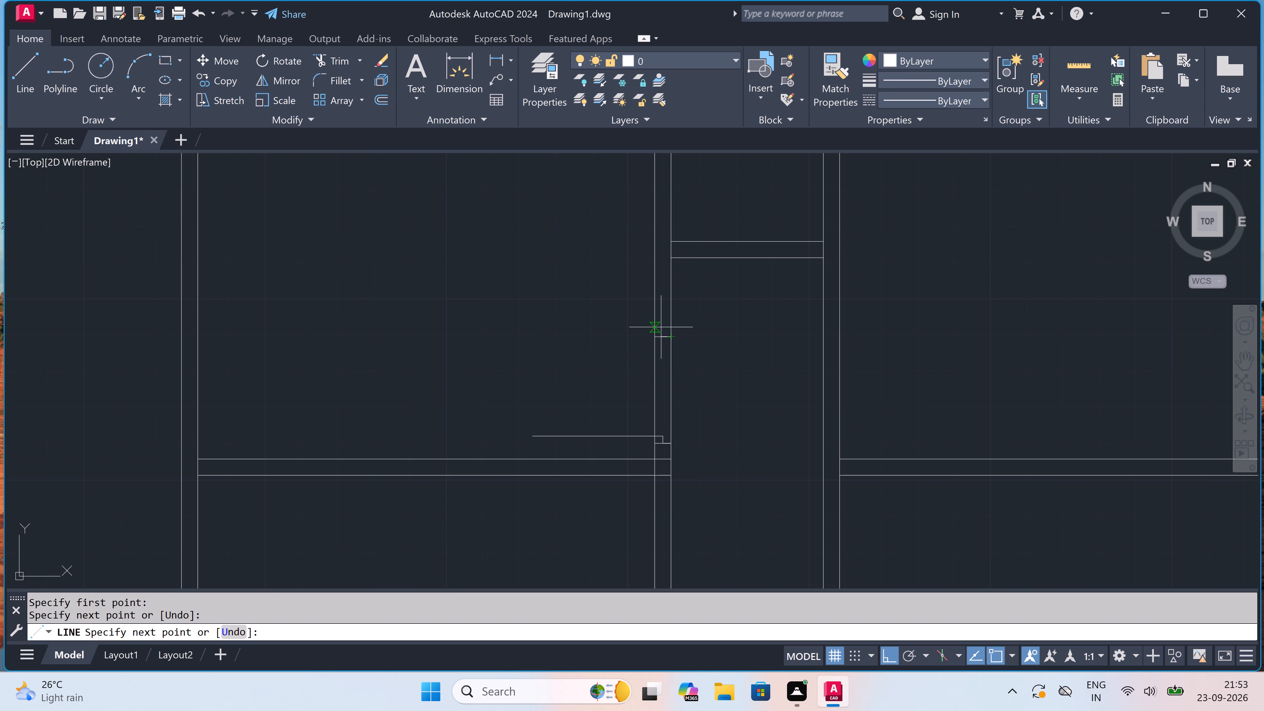
click(661, 332)
key(2)
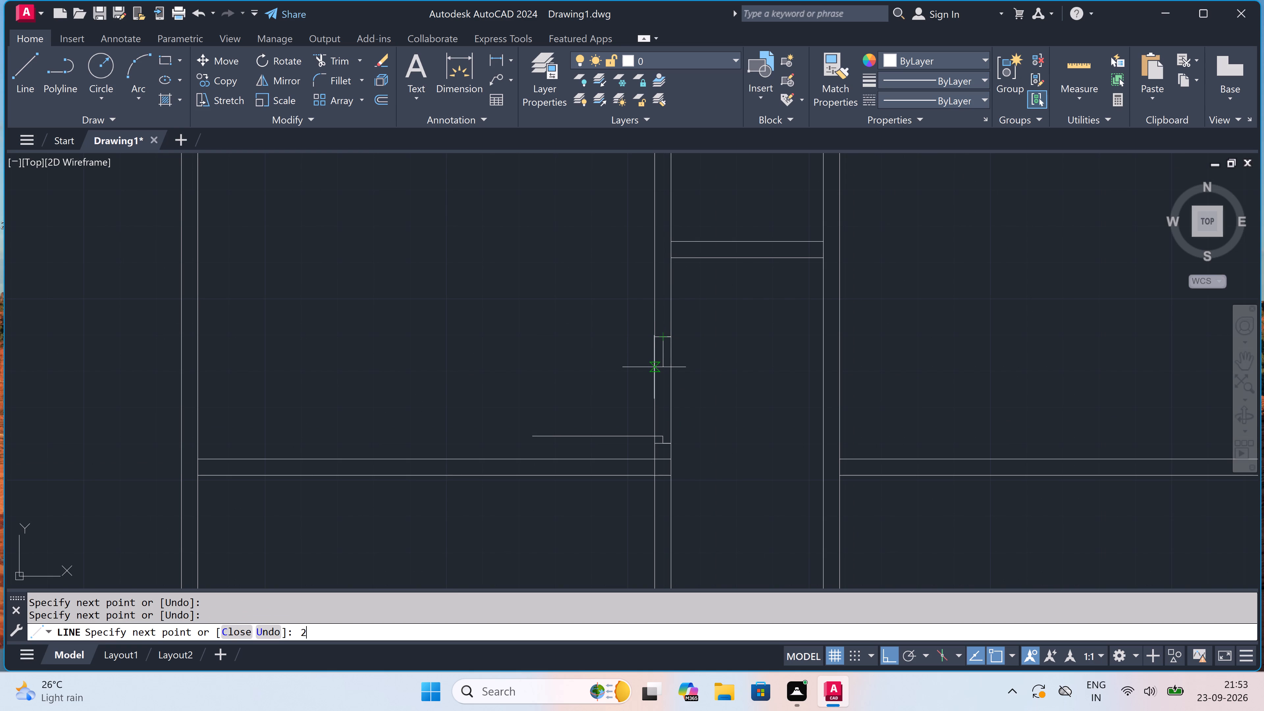
key(shift+quotedbl)
key(space)
scroll(656, 364, up, 2)
key(Escape)
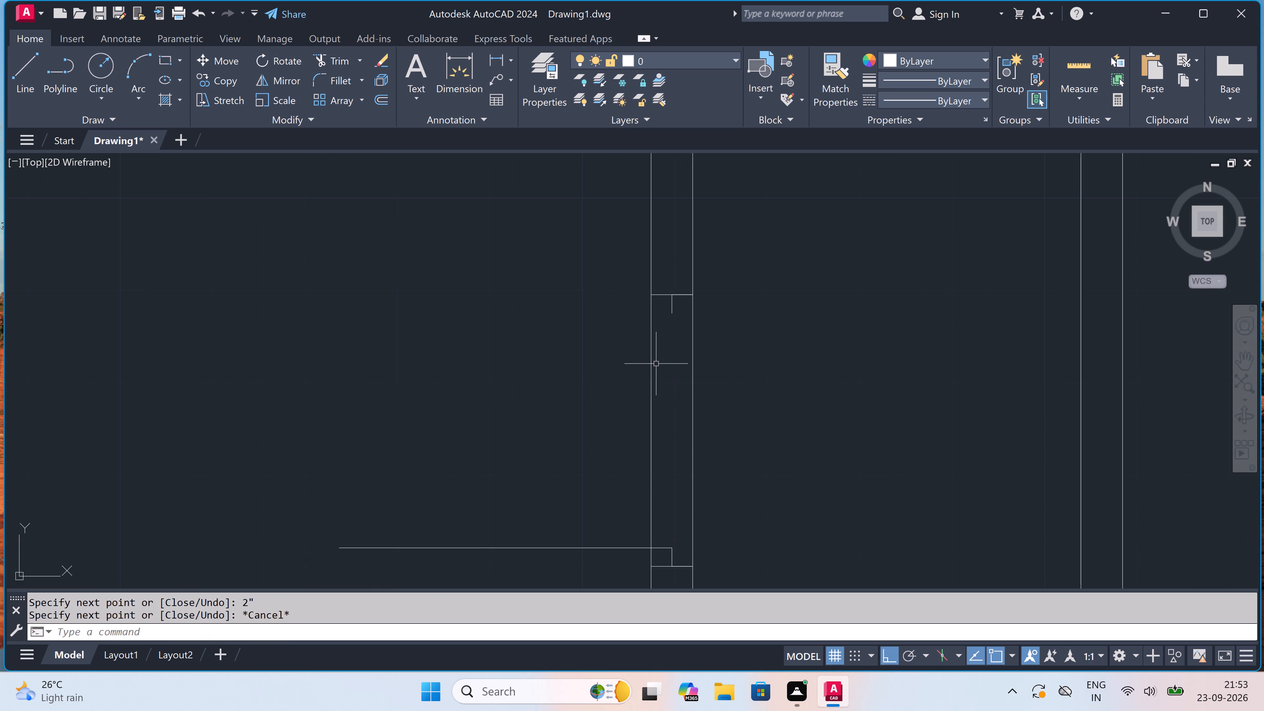
Draw the door swing as a start-end-direction arc from the leaf's free end to the upper stop's end, with an upward start tangent.
click(135, 87)
click(192, 287)
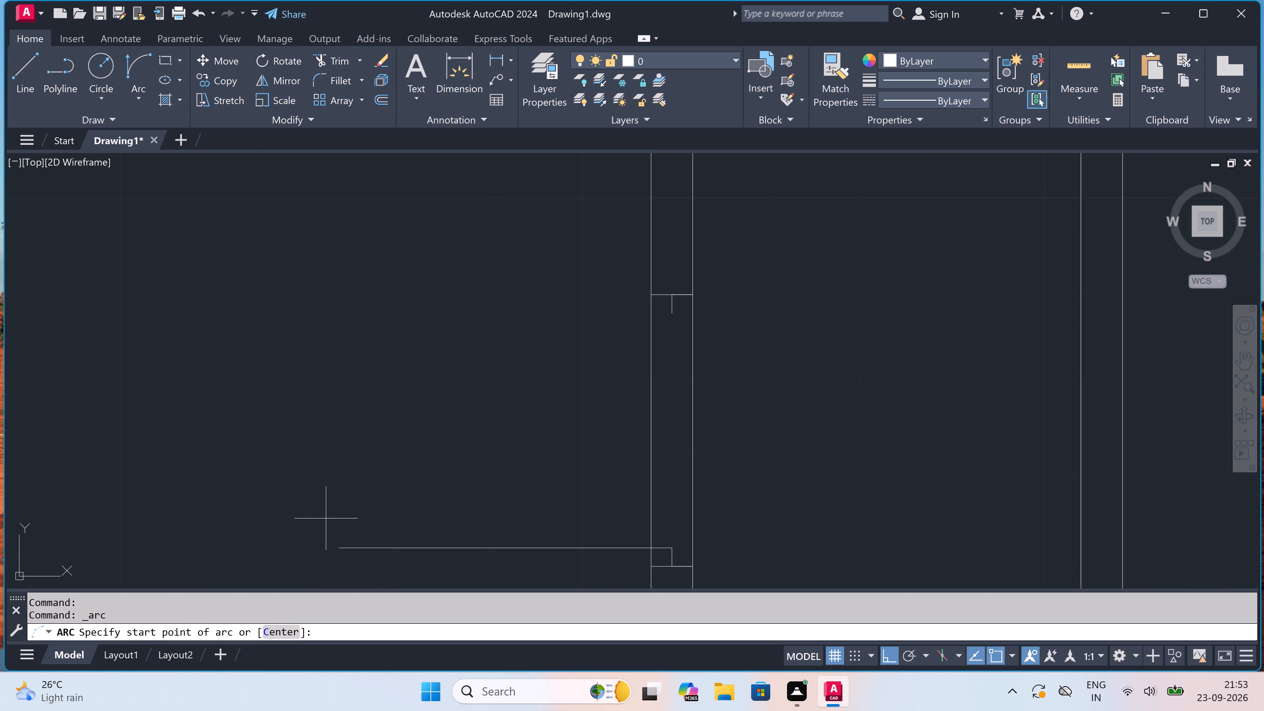
click(335, 547)
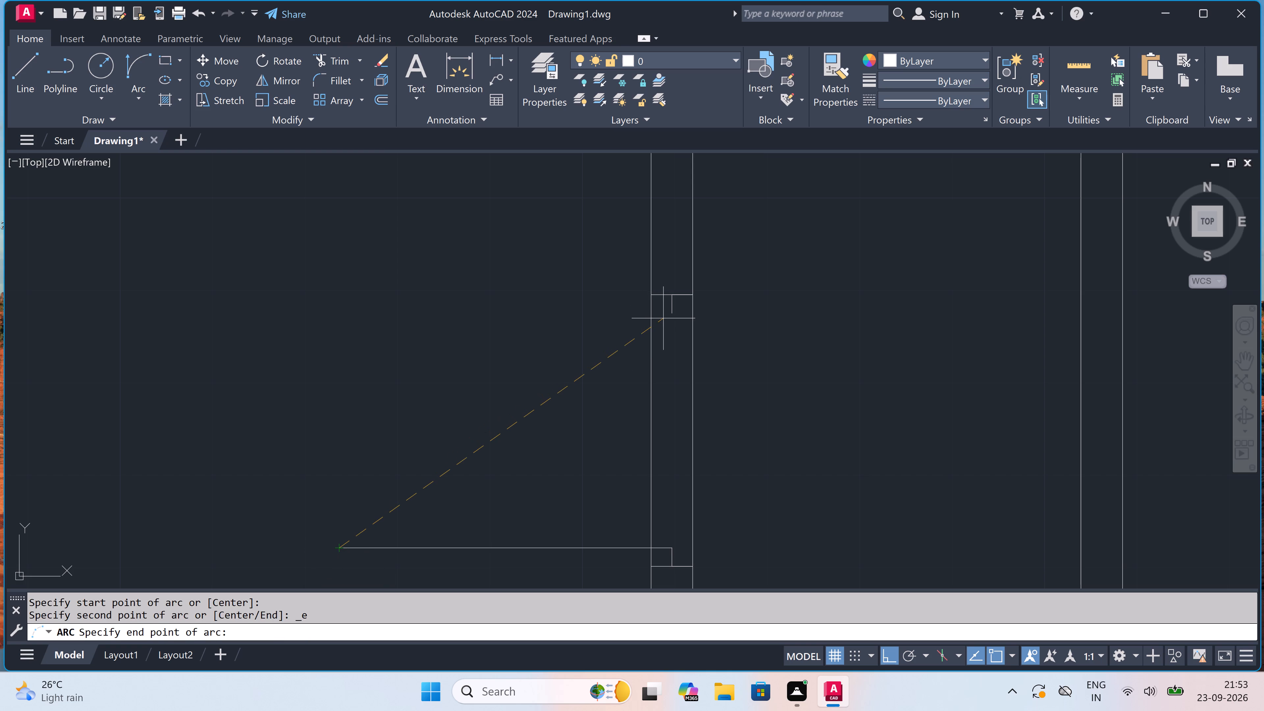
click(670, 311)
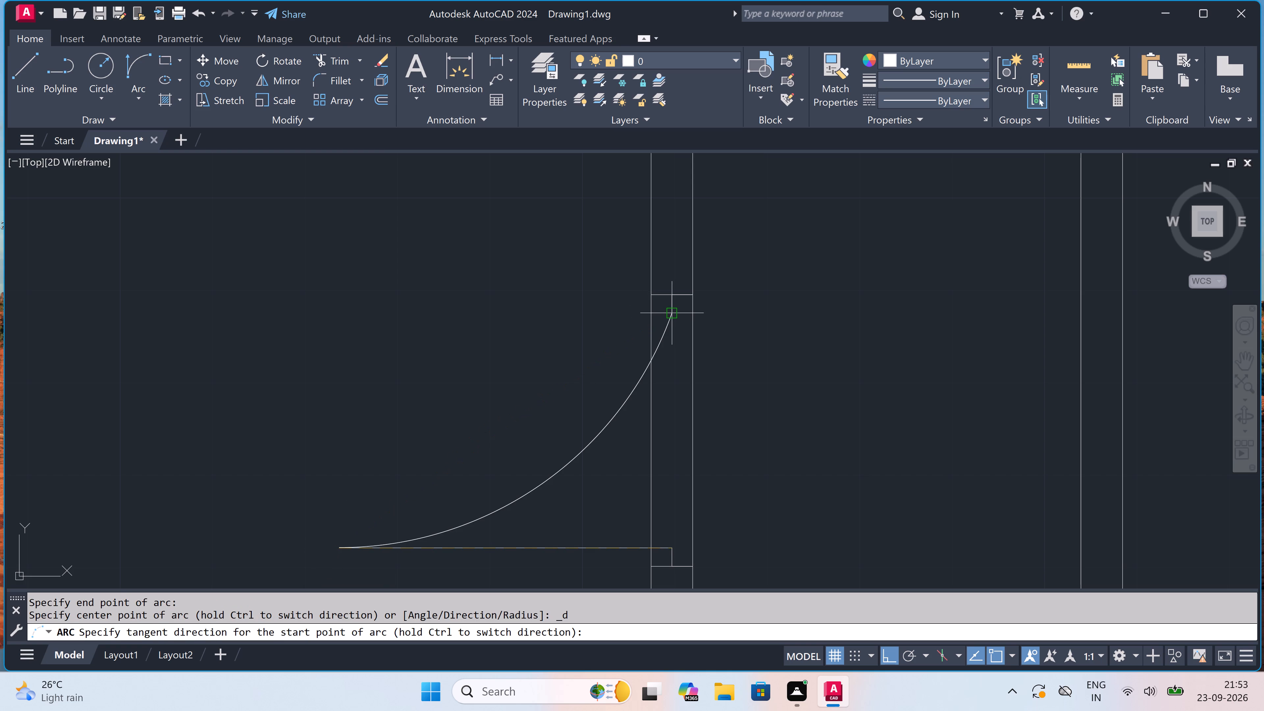
click(467, 261)
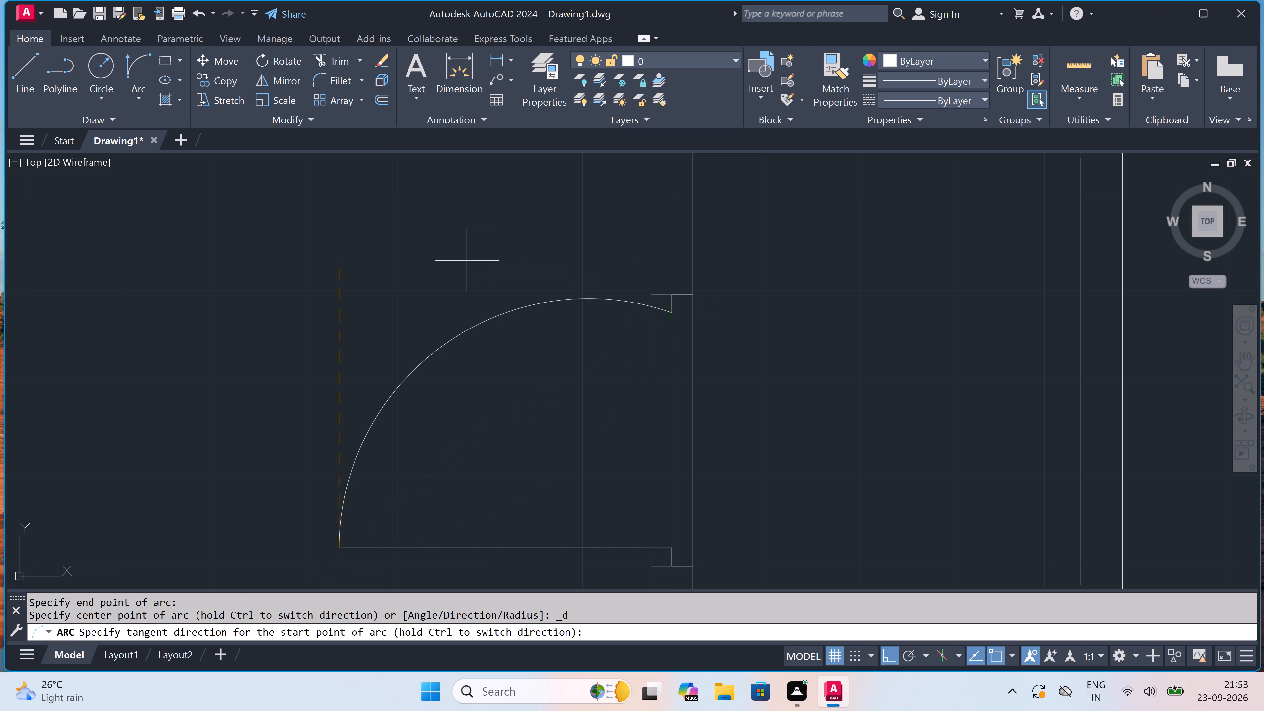
Trim both faces of the first partition out of the door opening between the two jambs.
scroll(471, 256, down, 2)
scroll(511, 336, up, 1)
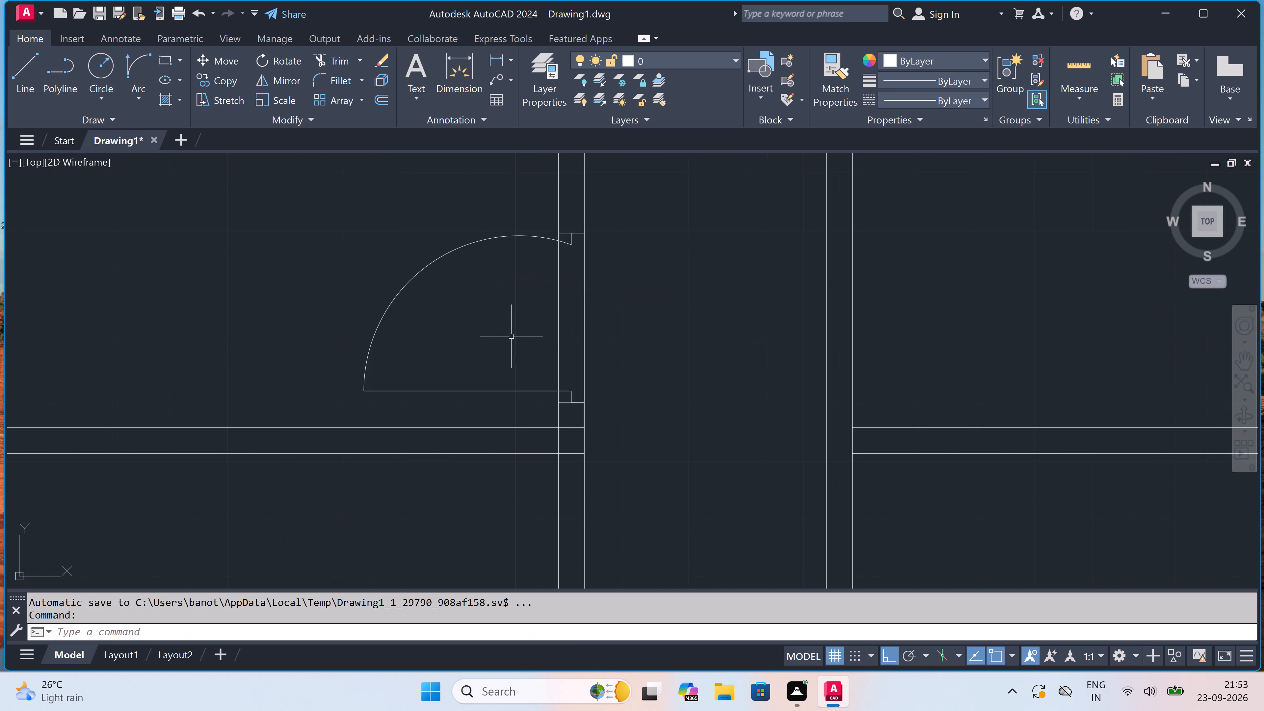
key(t)
key(r)
key(space)
click(517, 330)
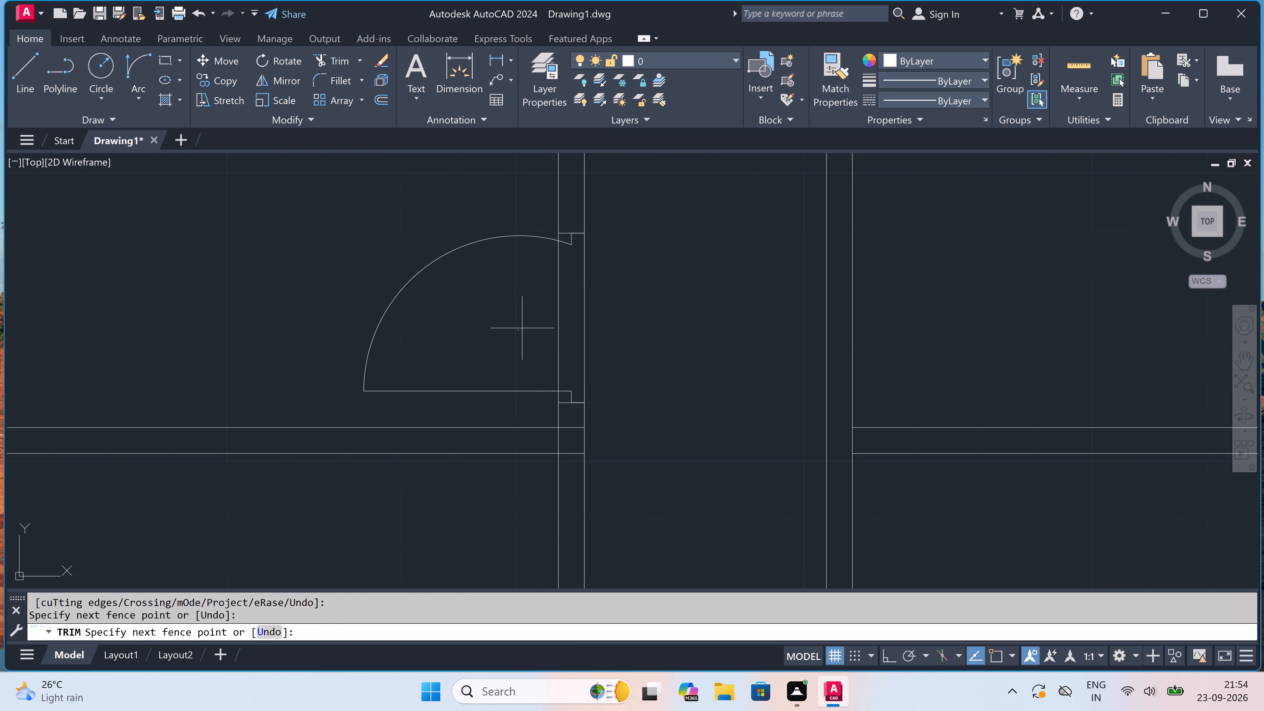
click(645, 308)
Trim the cross wall's upper line and the partition's near face where they overlap at the junction below the door.
scroll(568, 423, up, 2)
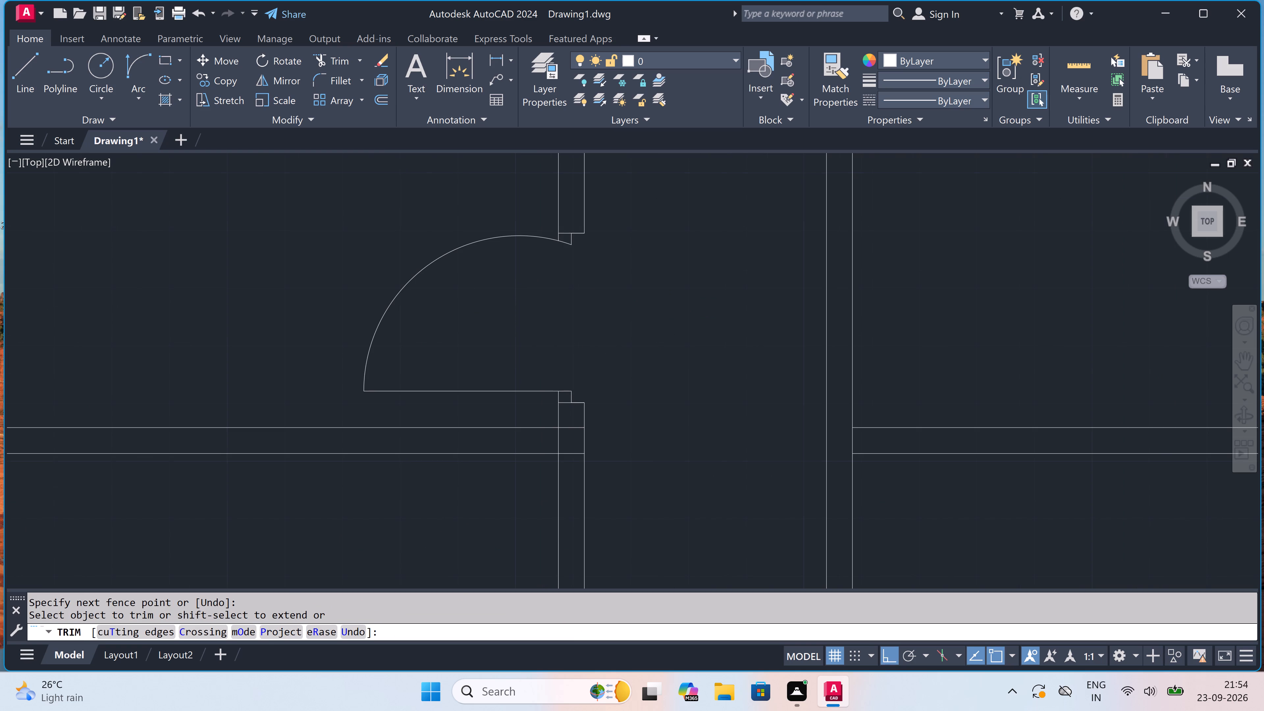
click(568, 425)
click(531, 457)
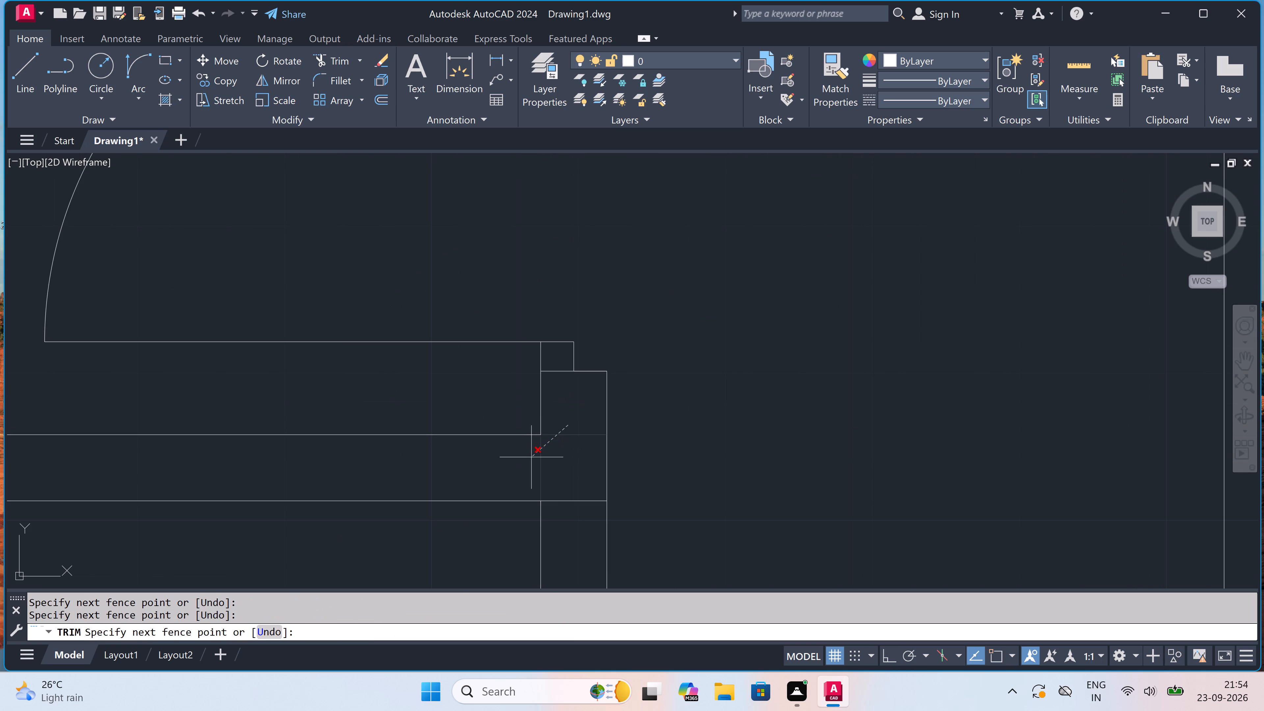
scroll(587, 394, down, 4)
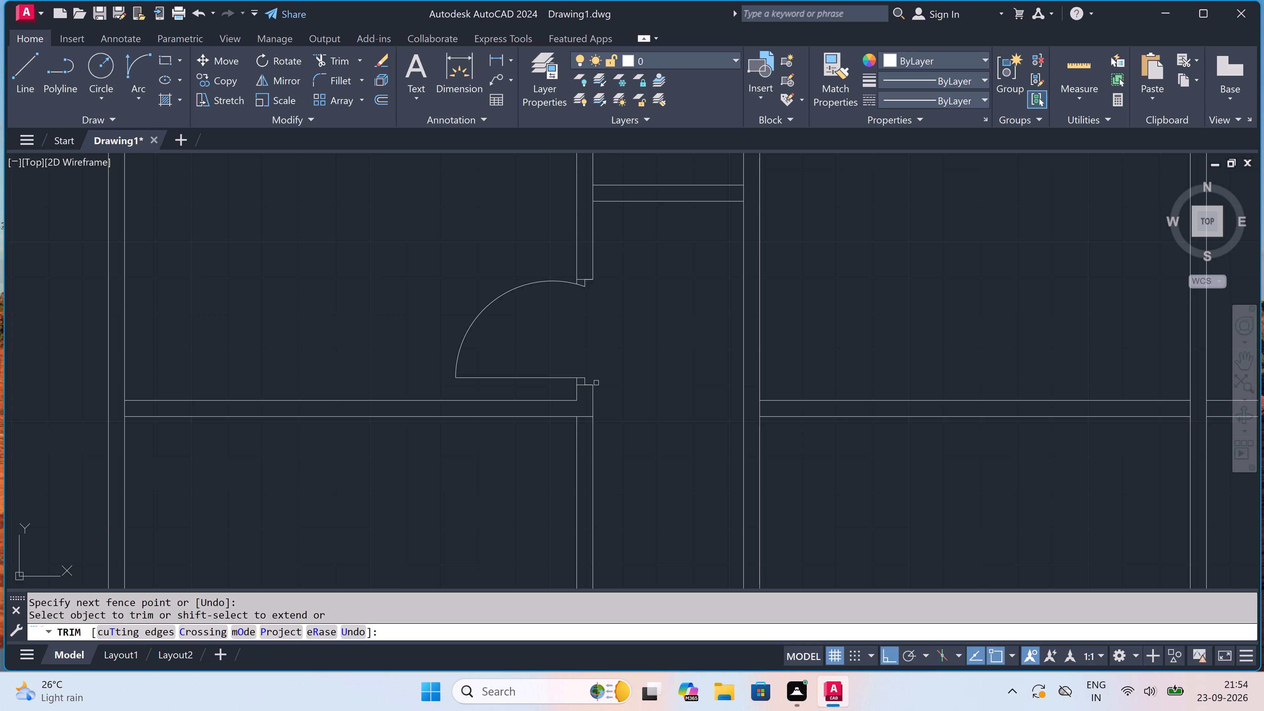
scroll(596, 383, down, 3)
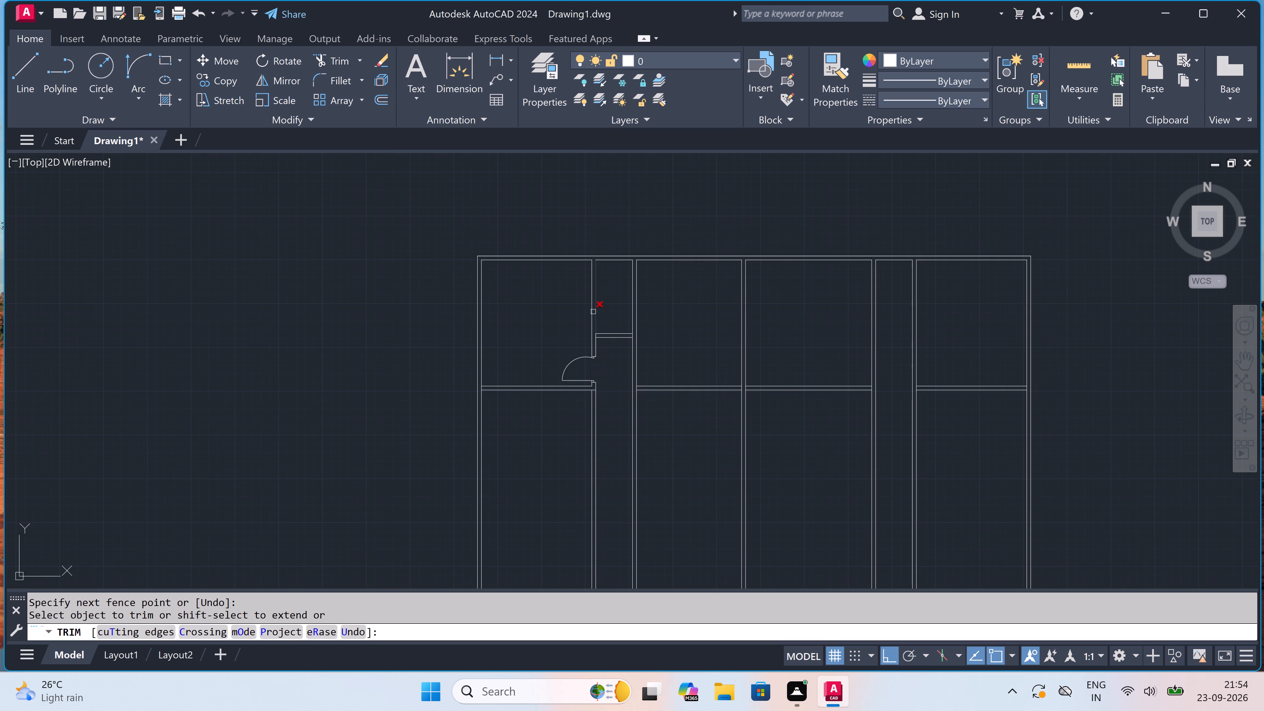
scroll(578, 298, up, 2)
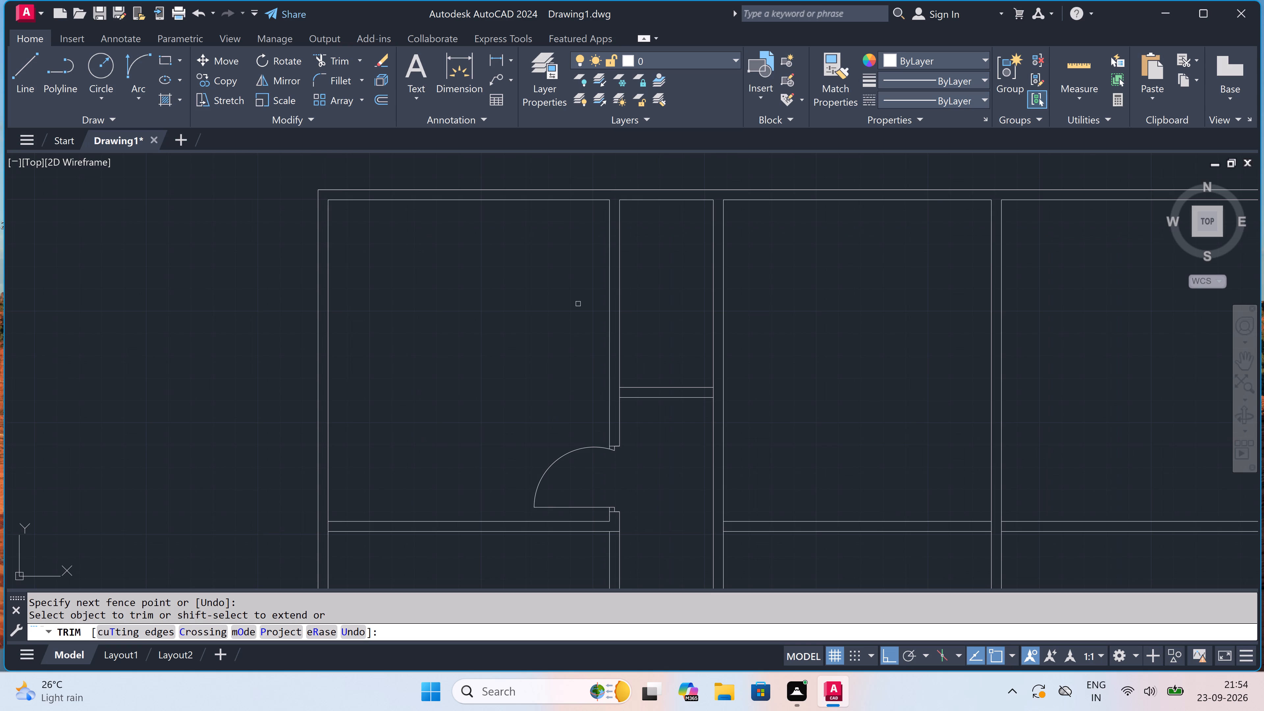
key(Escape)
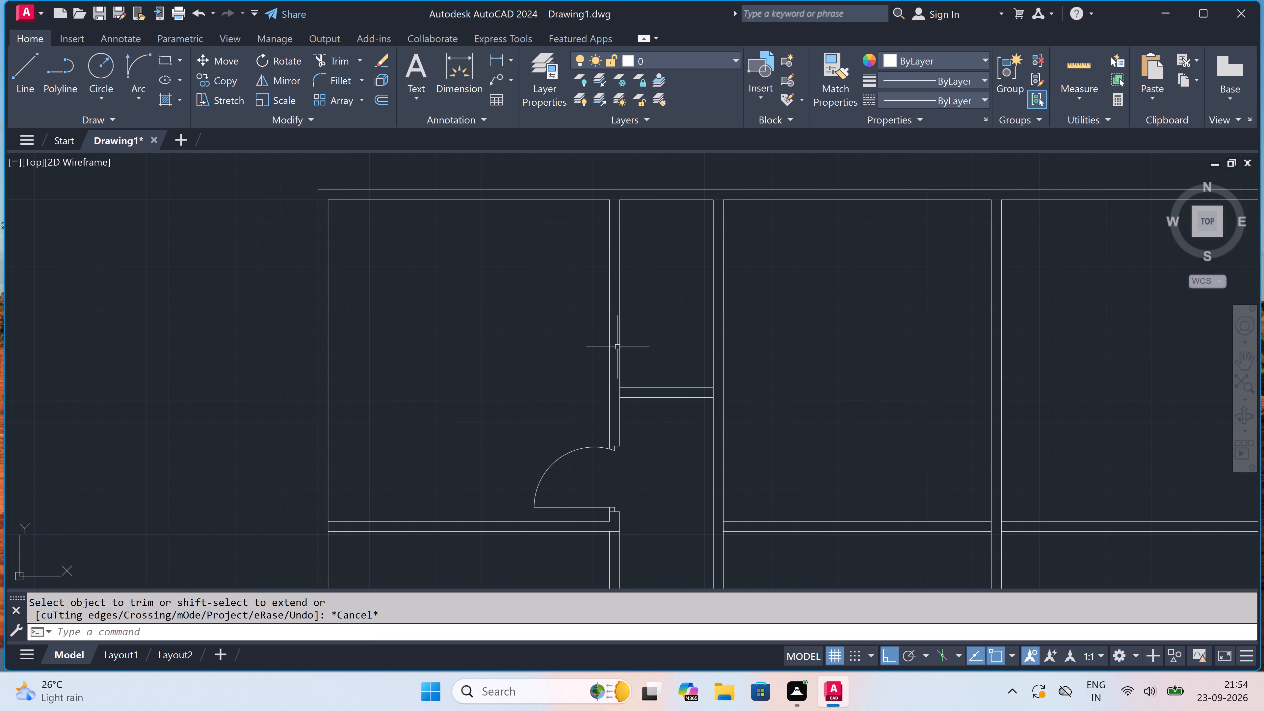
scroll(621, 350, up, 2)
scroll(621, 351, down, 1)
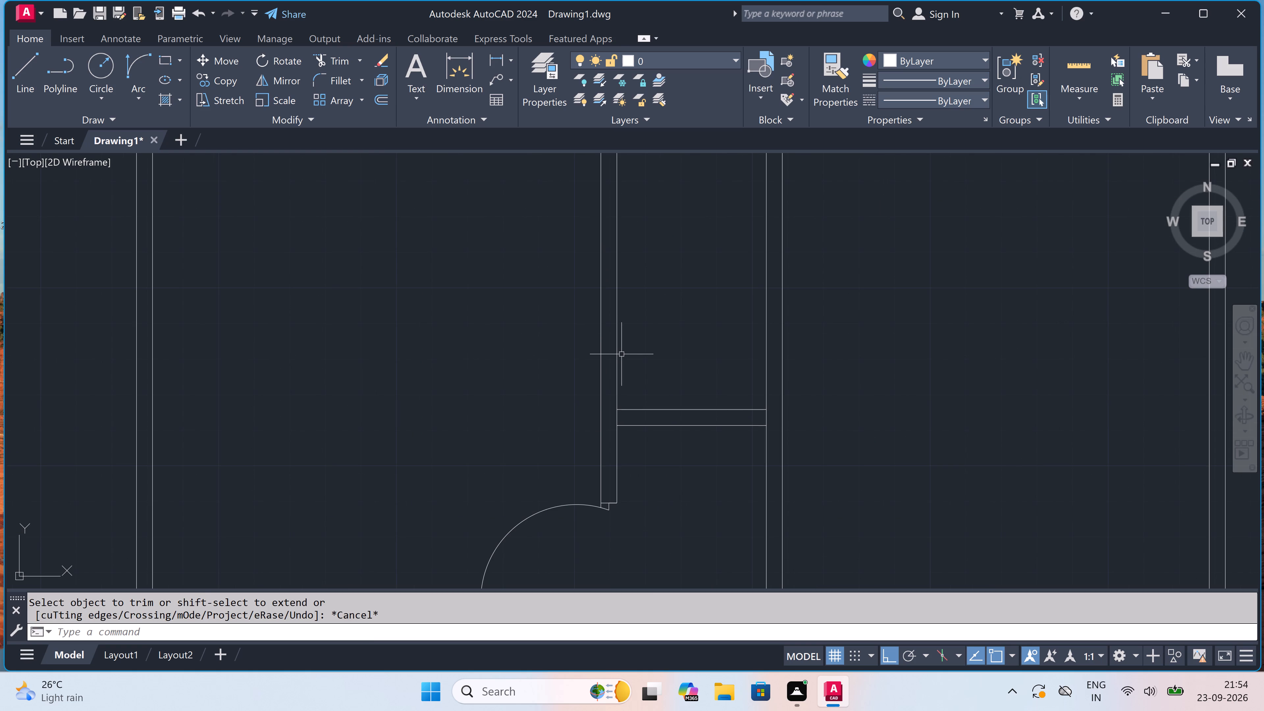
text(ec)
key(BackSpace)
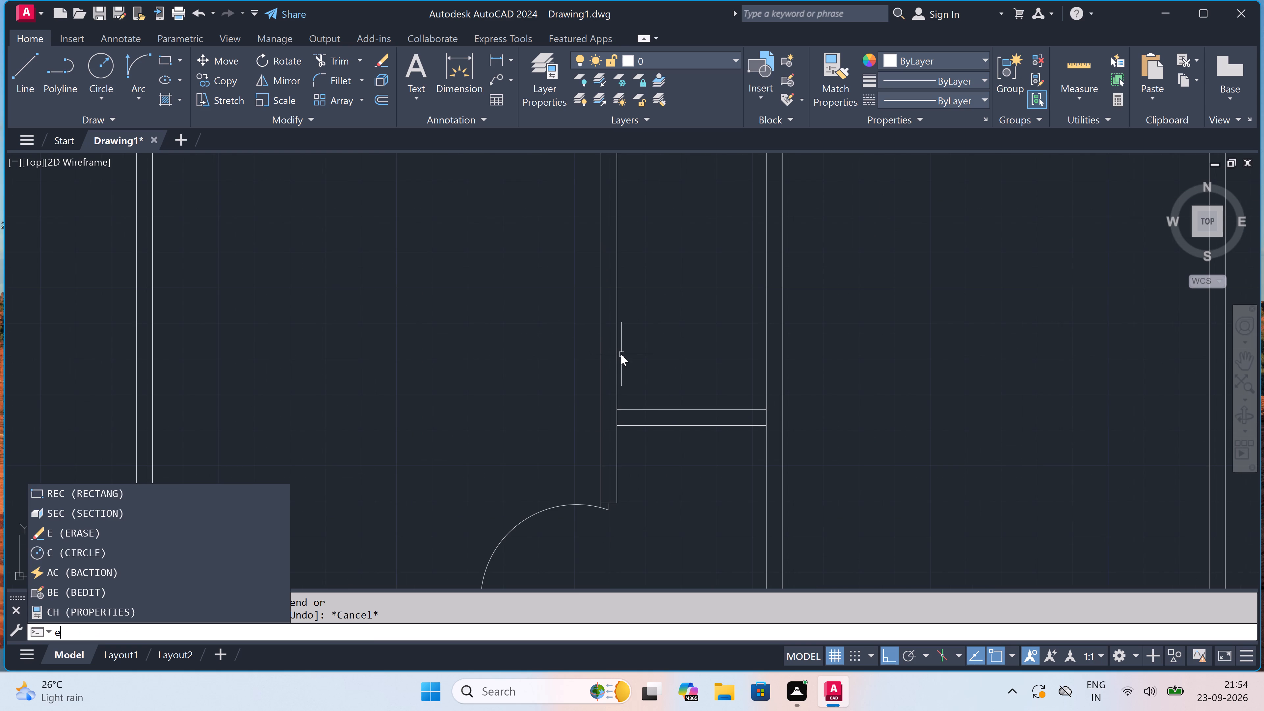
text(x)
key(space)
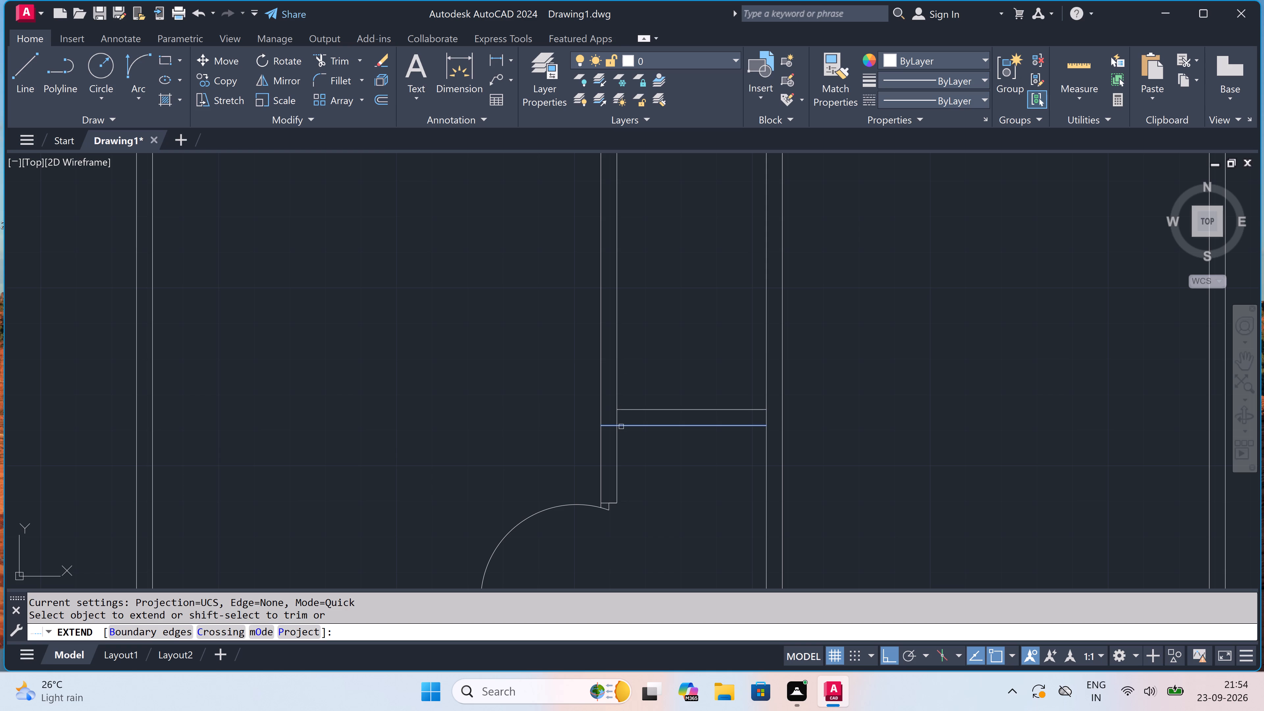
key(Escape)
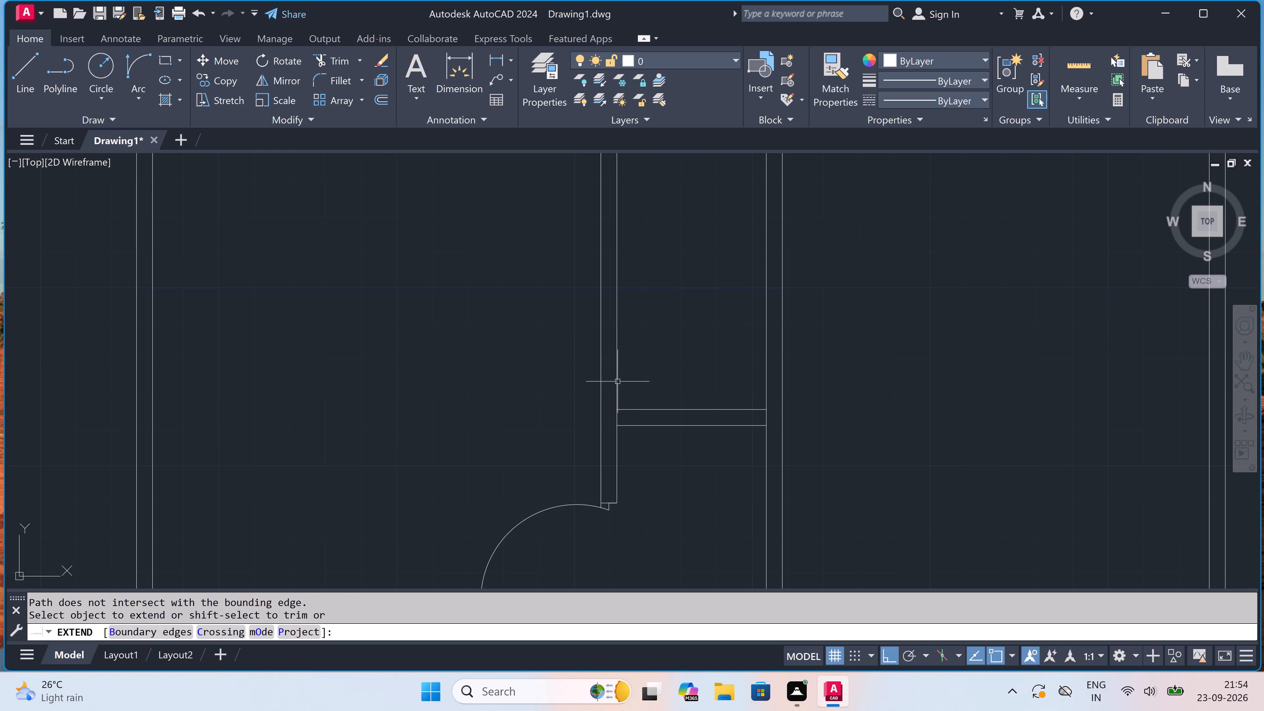
Draw a jamb line across the first partition just above the short cross wall, with a 2" stop upward from its midpoint and a 2' leaf rightward.
key(l)
key(space)
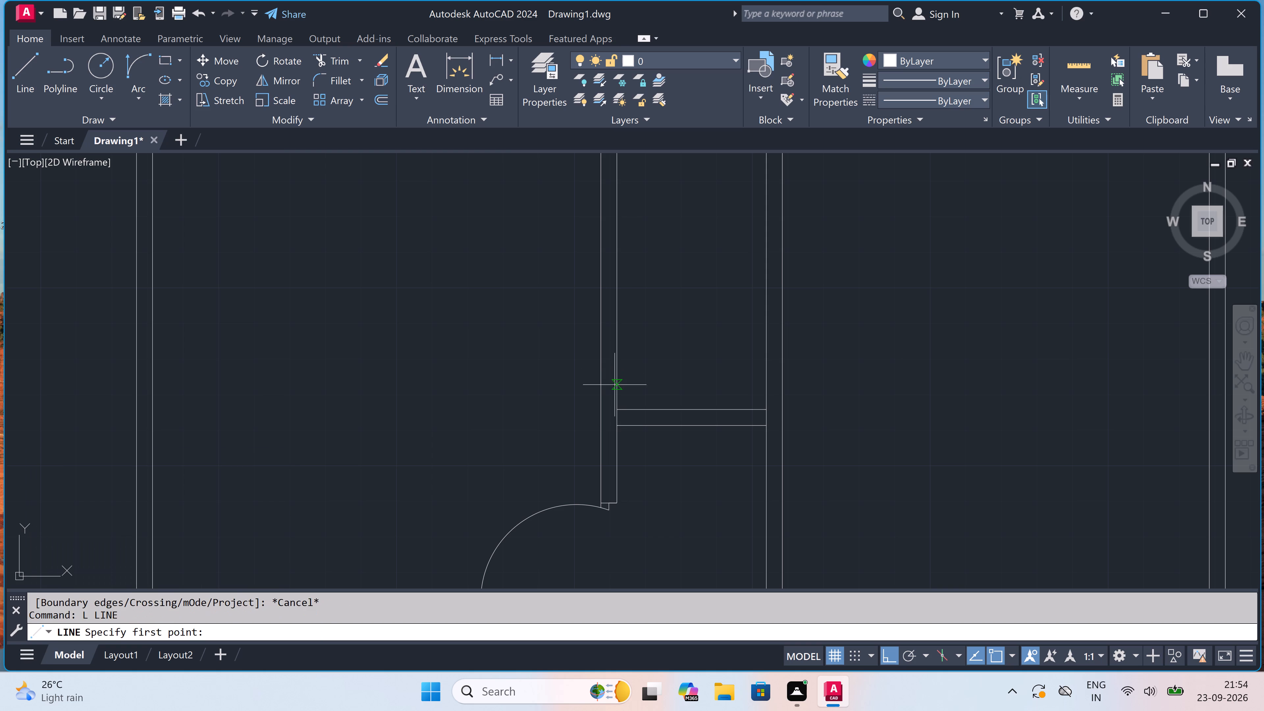
click(615, 384)
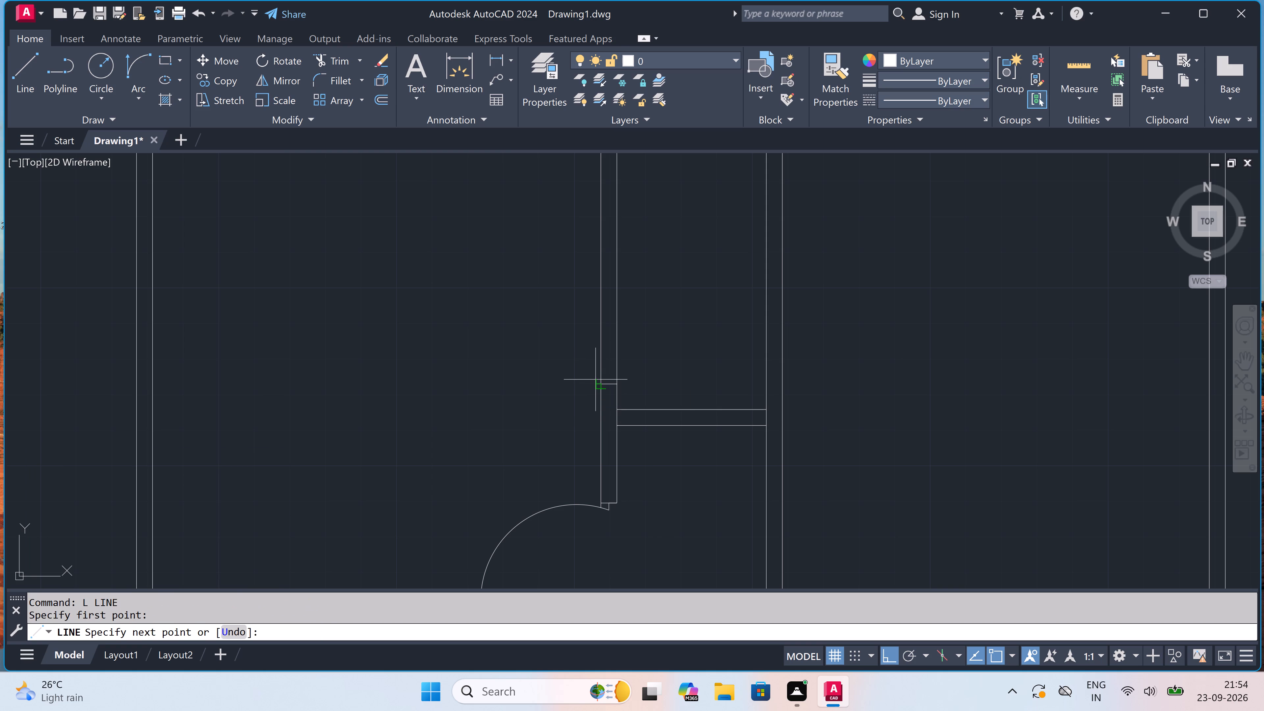
click(597, 380)
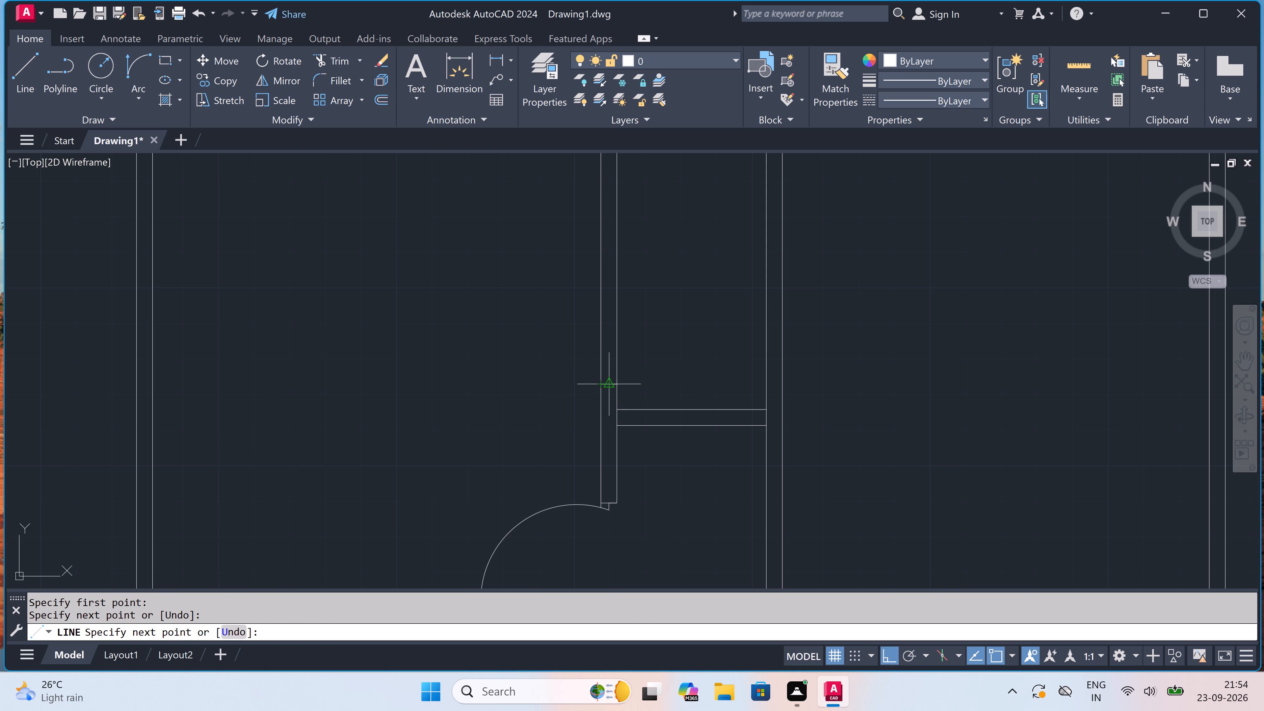
click(611, 382)
key(2)
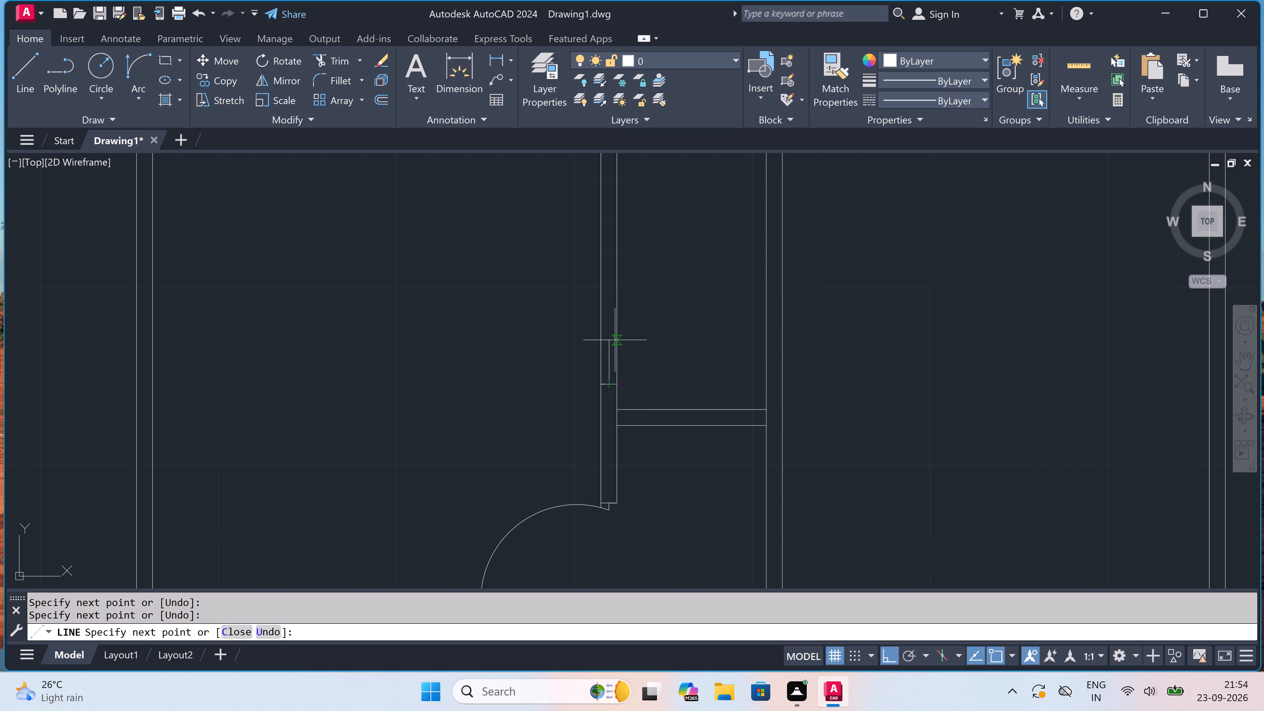
key(2)
key(2)
key(BackSpace)
key(BackSpace)
text(")
key(space)
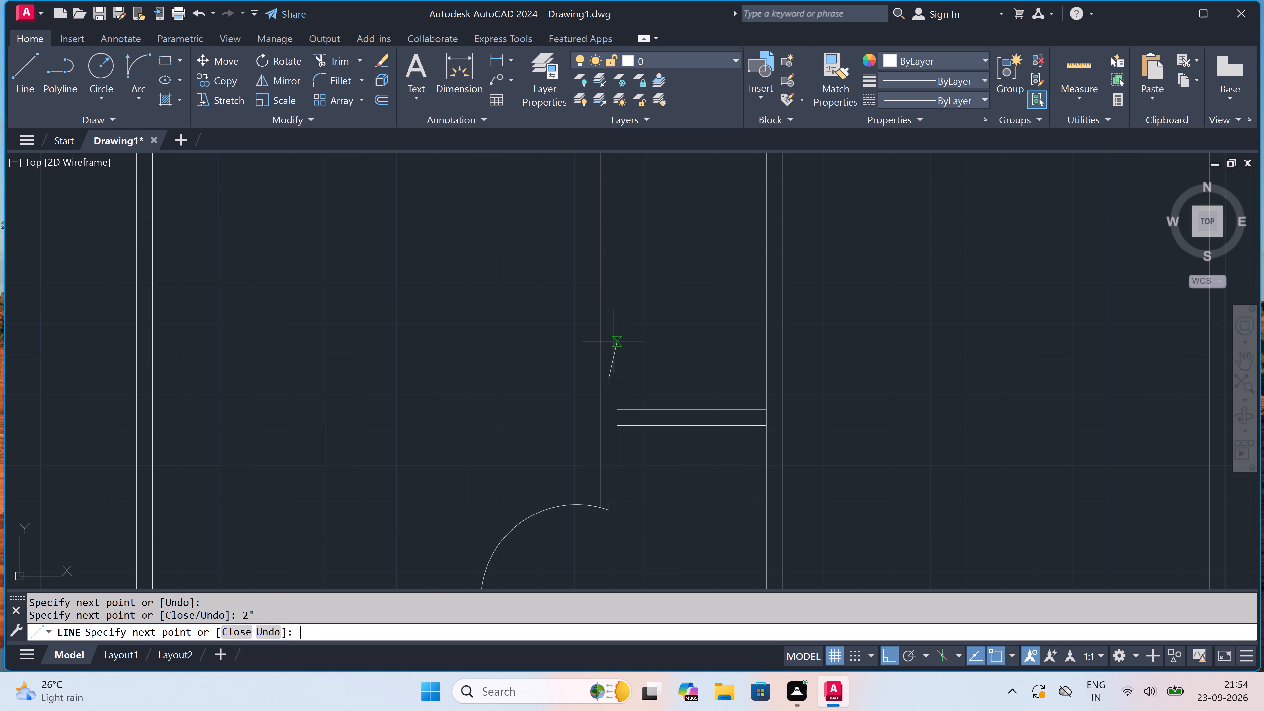
key(2)
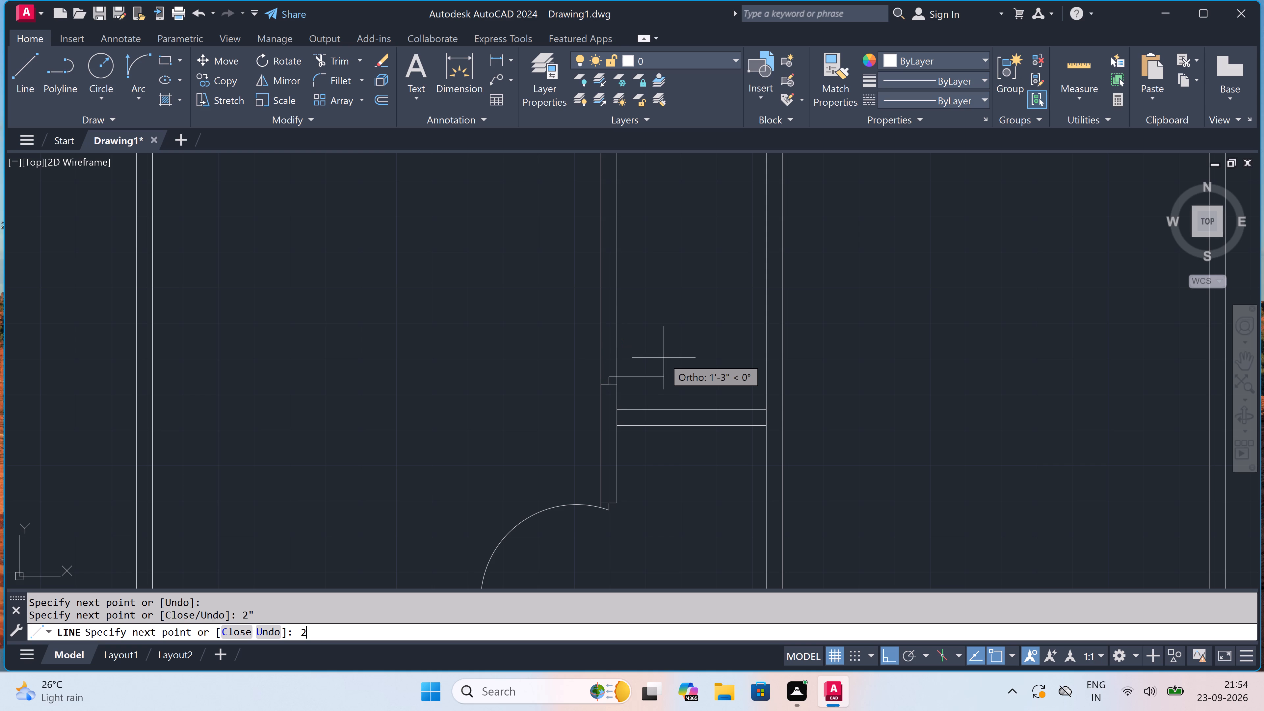
text(')
key(space)
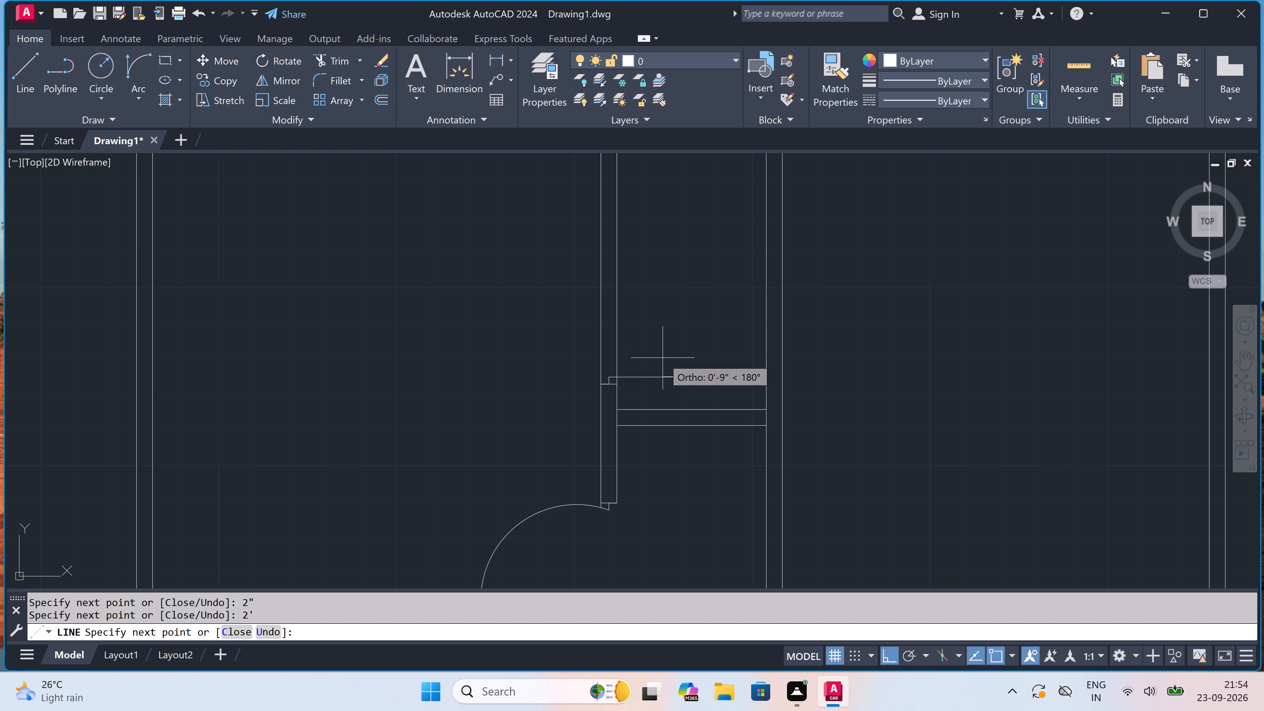
key(Escape)
Draw the opposite jamb line across the first partition farther up, with a 2" stop running down from its midpoint.
scroll(599, 300, up, 1)
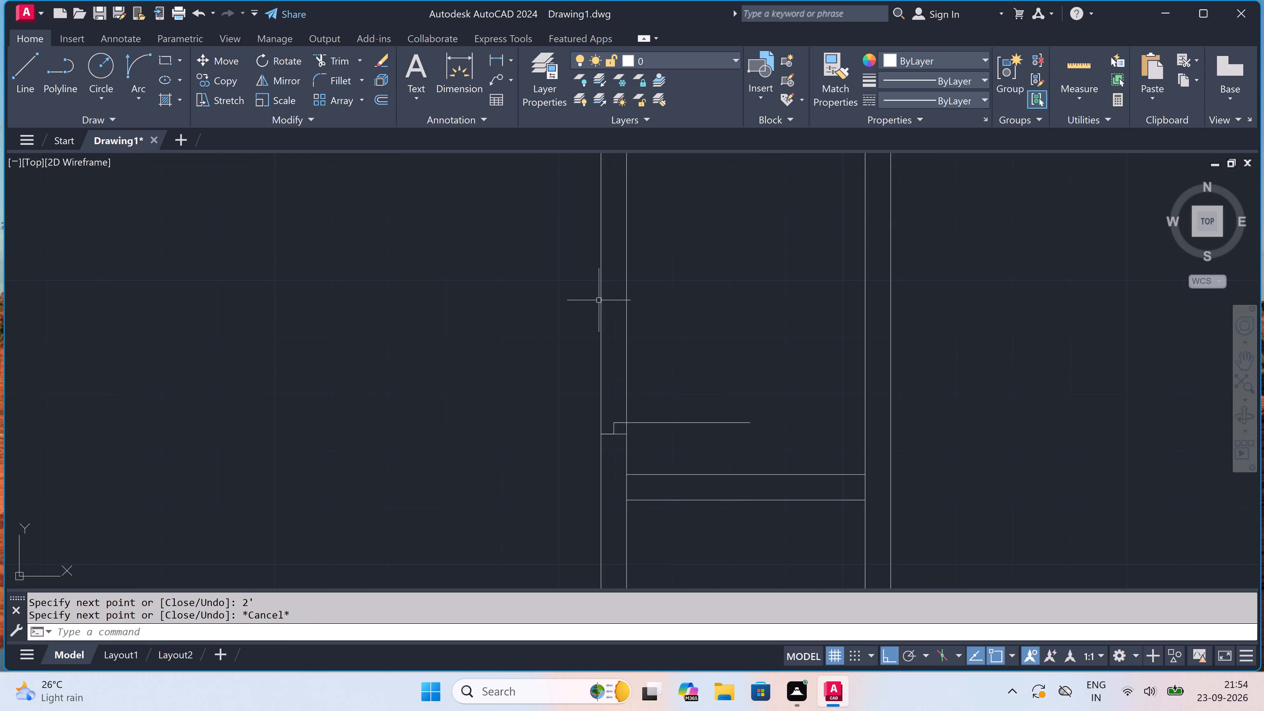
key(space)
click(604, 297)
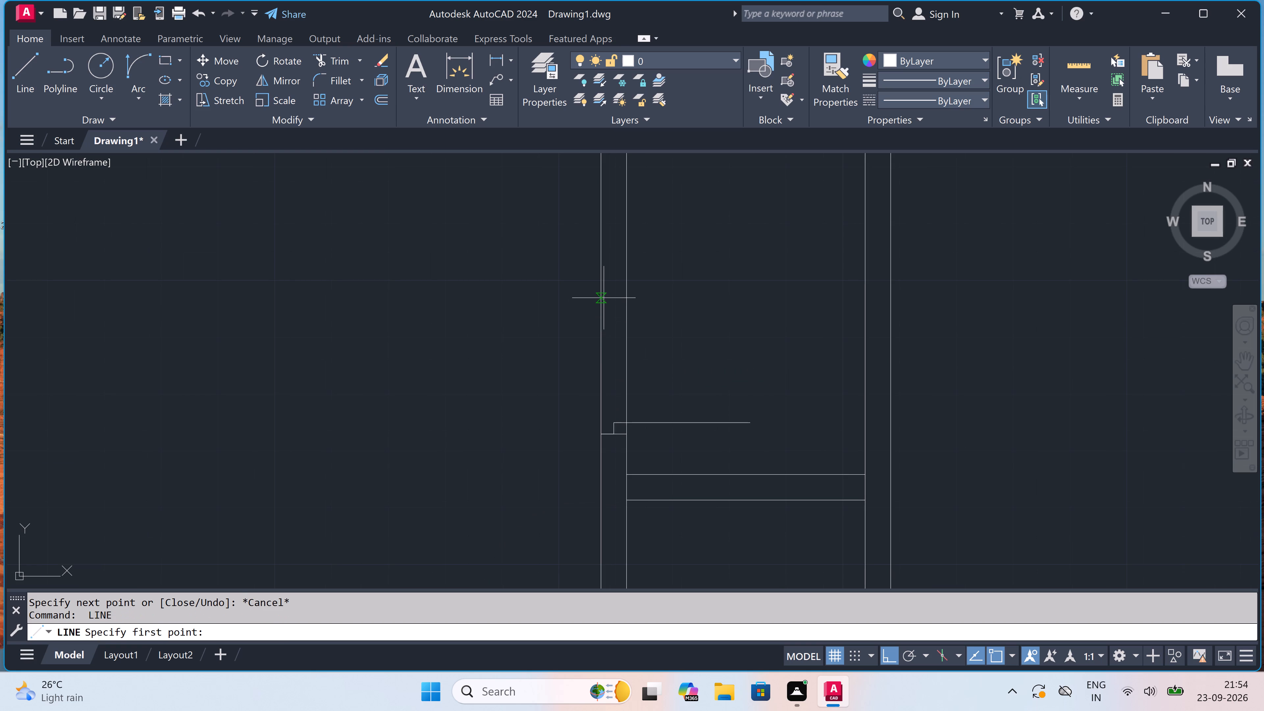
click(623, 301)
click(616, 301)
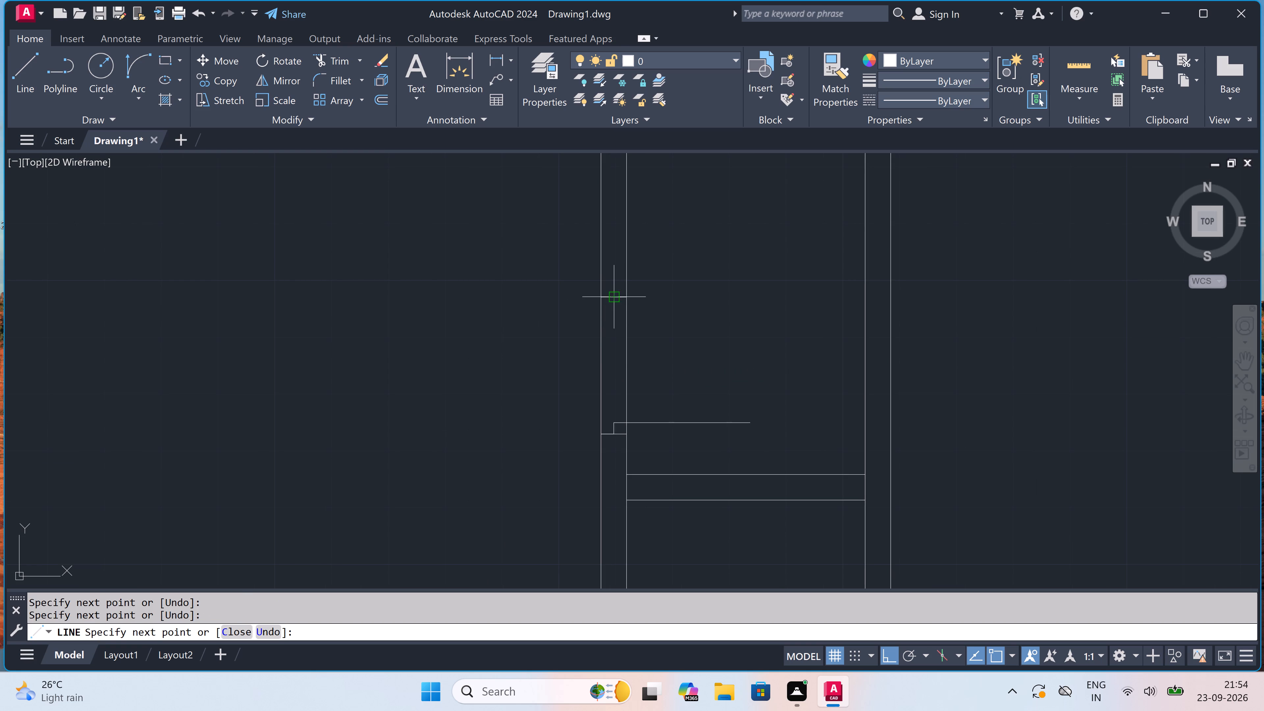
text(2")
key(space)
key(Escape)
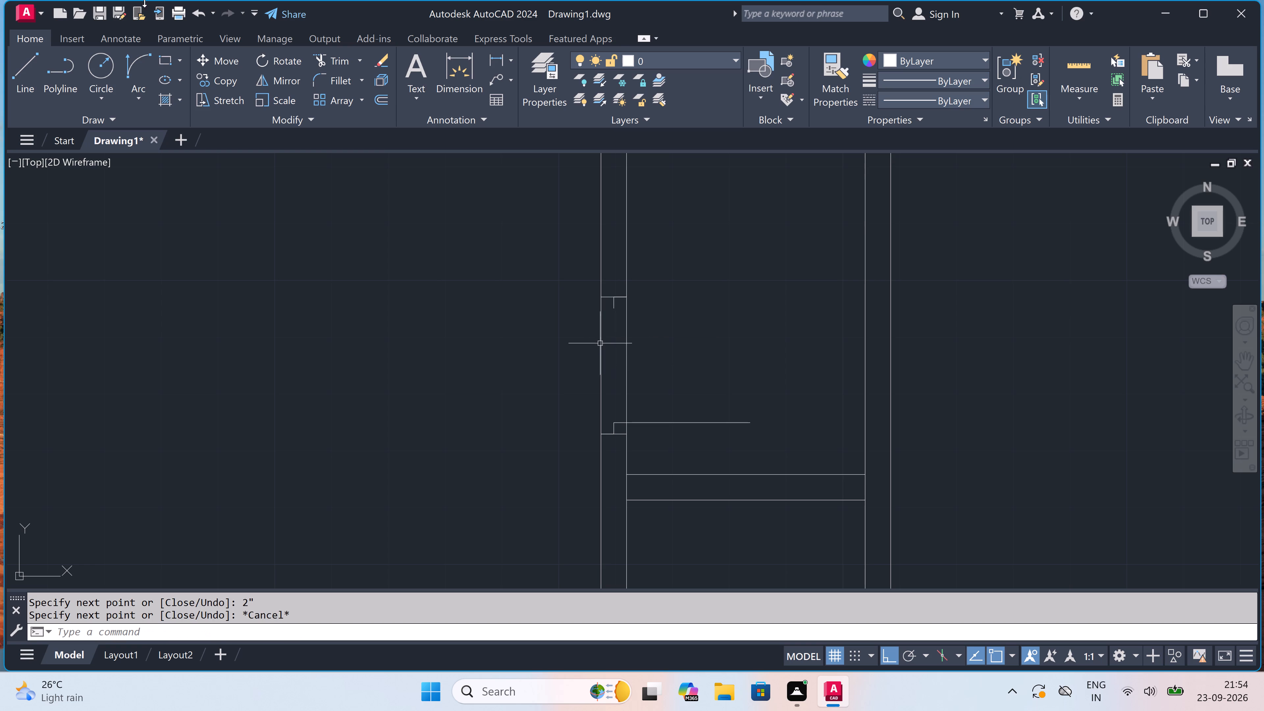
Draw the swing as a start-end-direction arc from the upper stop's end to the 2' leaf's free end, with a rightward start tangent.
click(128, 52)
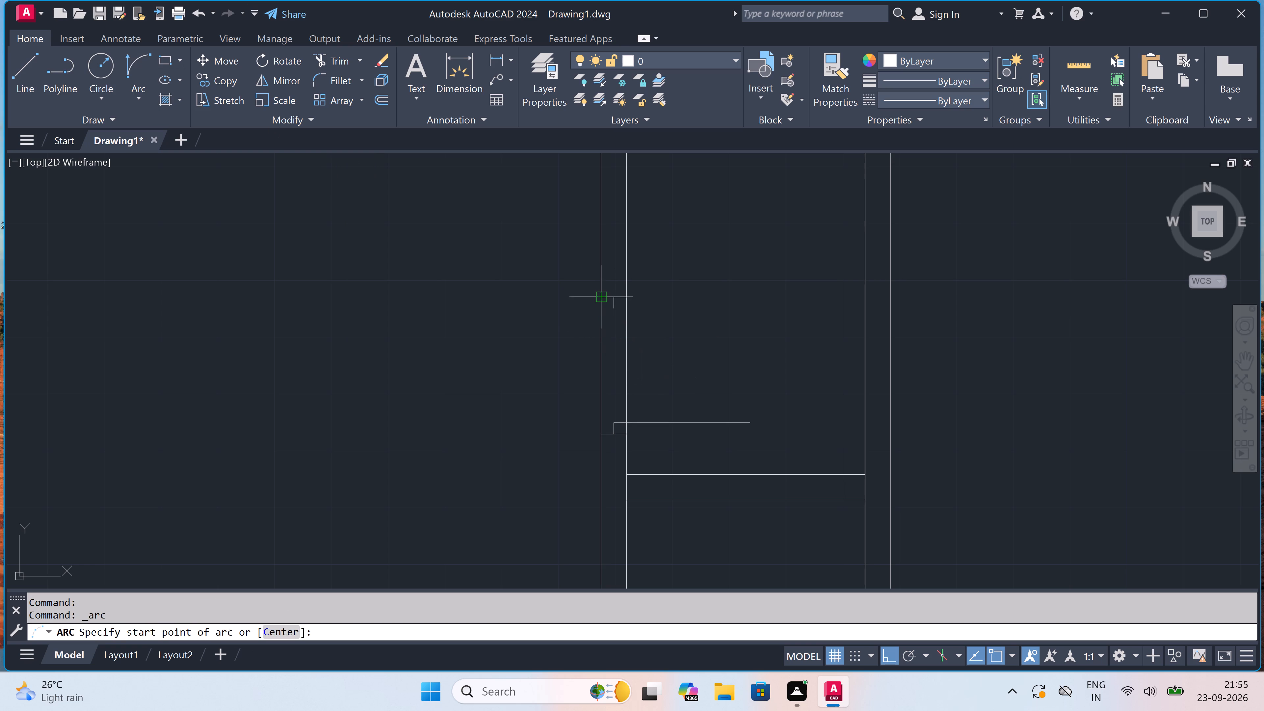
drag(614, 305, 658, 329)
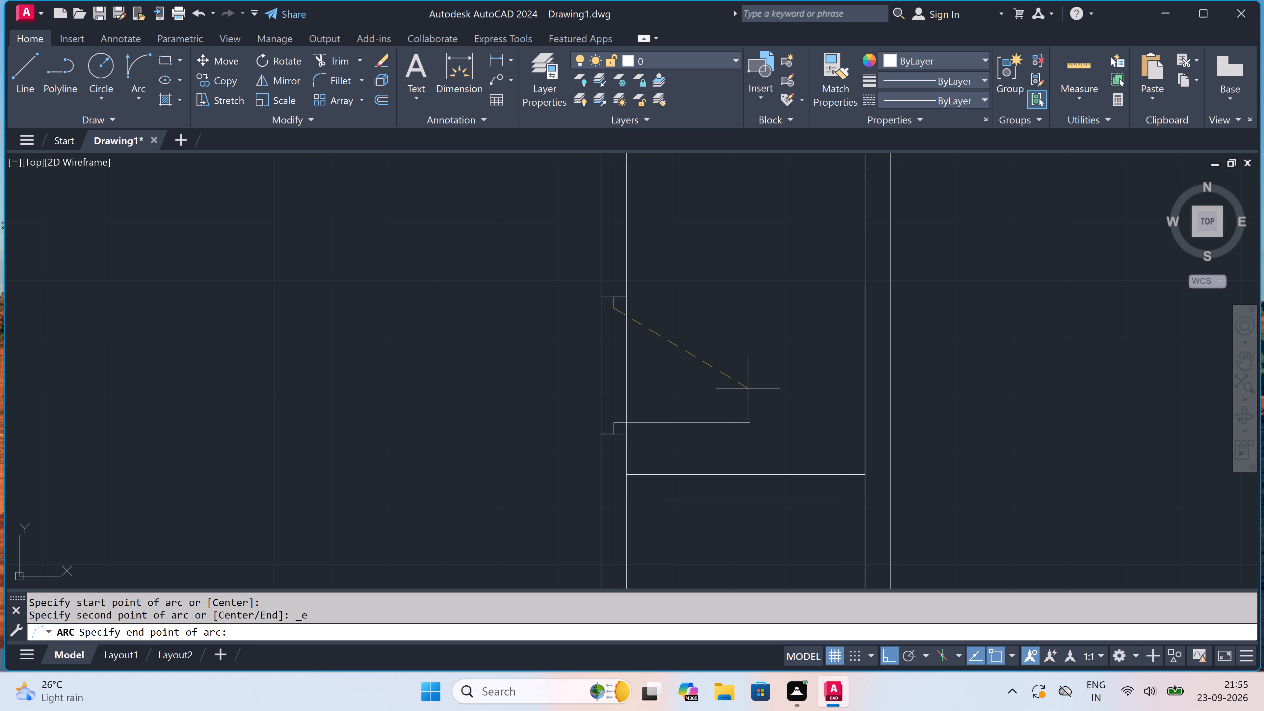
click(749, 423)
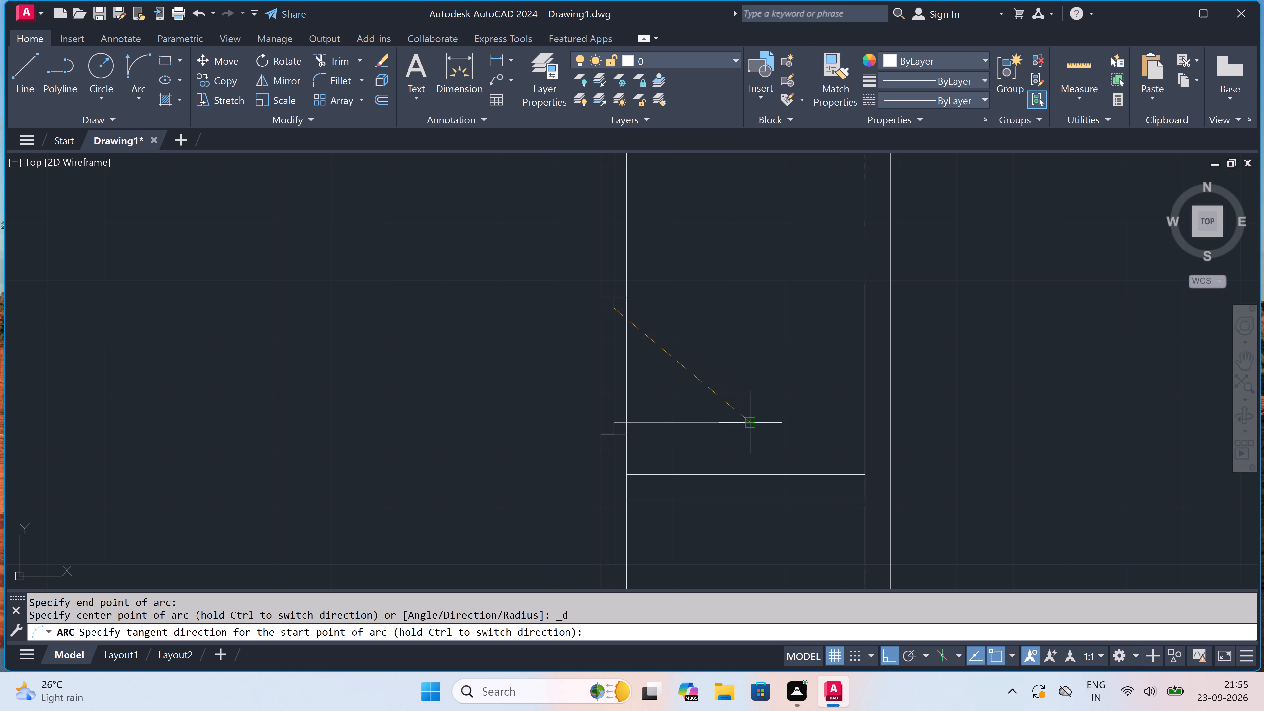
click(750, 340)
Trim both faces of the first partition out of the new door opening between its two jambs.
text(tr)
key(space)
click(696, 374)
double_click(484, 397)
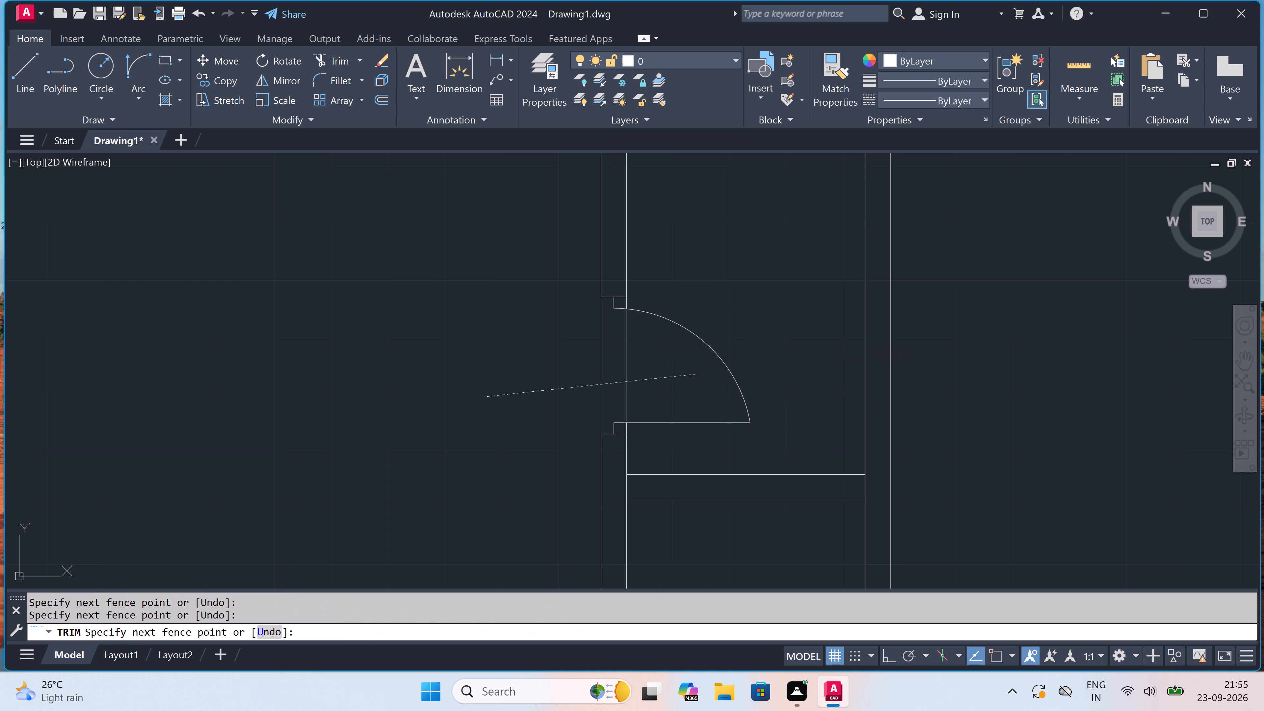
key(Escape)
Draw a jamb line across the top outer wall just left of the first partition, with a 2" stop leftward from its midpoint and a 3' leaf upward.
scroll(606, 358, down, 3)
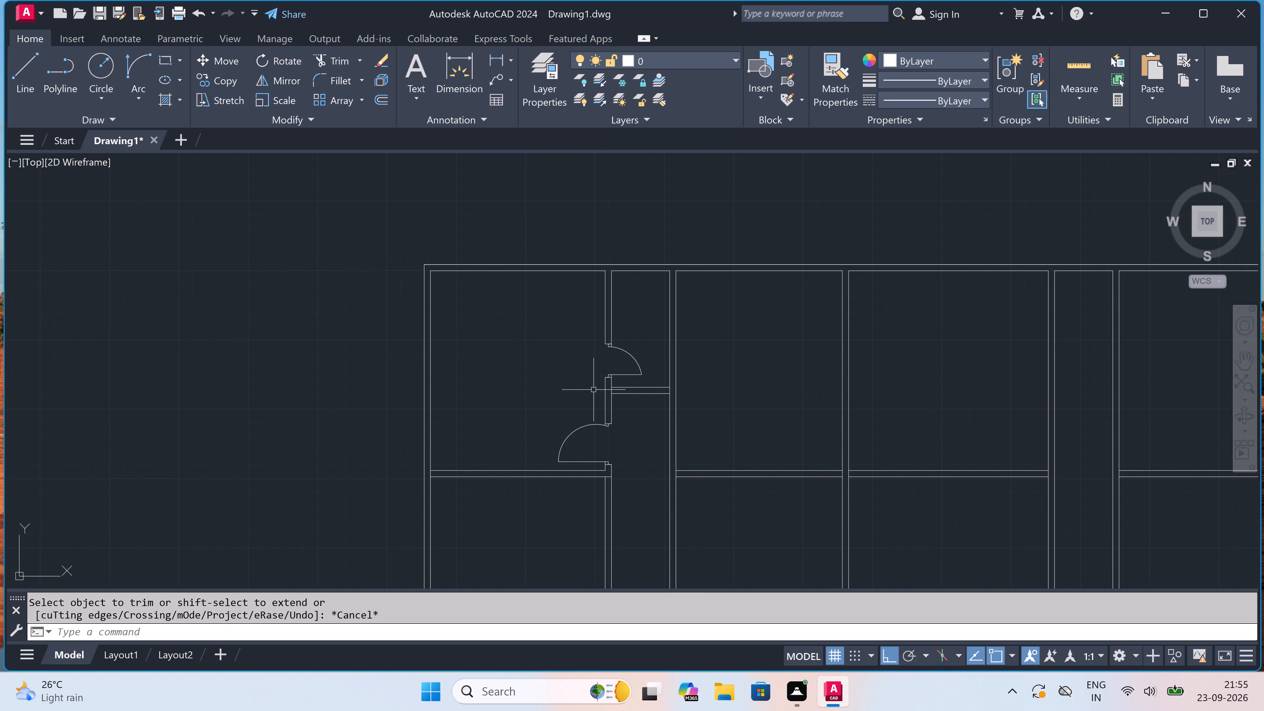
scroll(593, 390, down, 1)
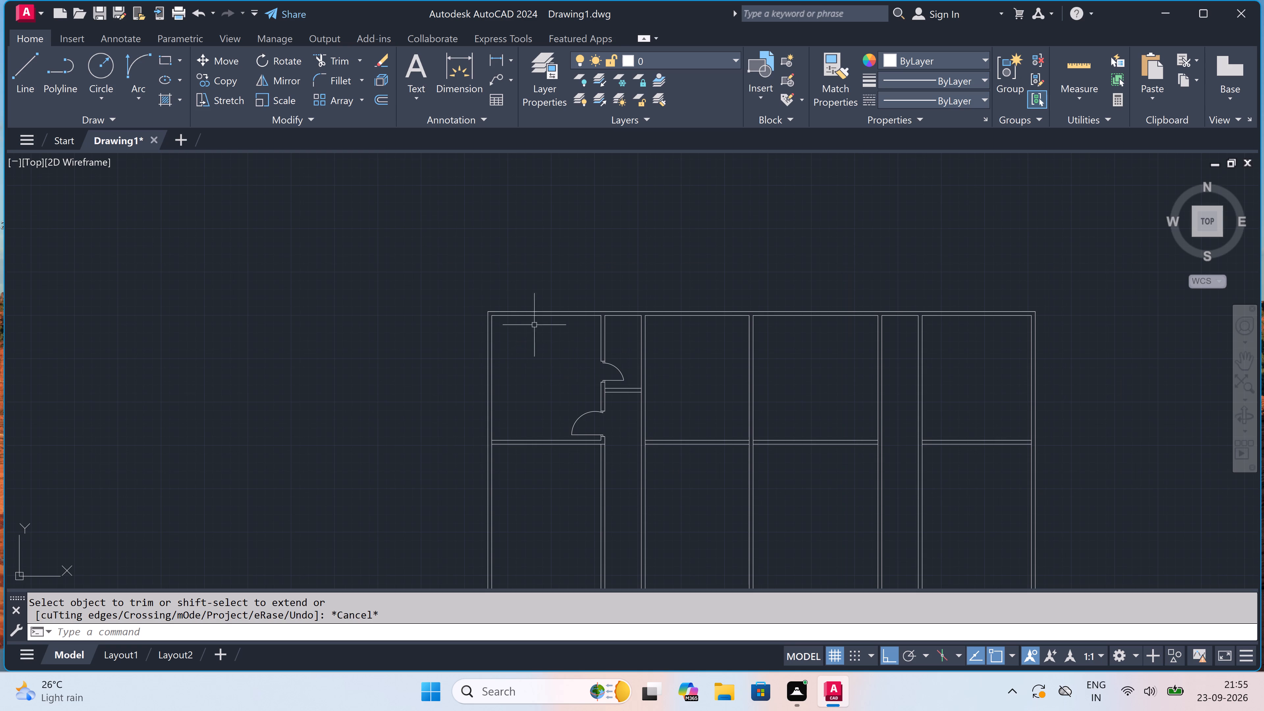
scroll(565, 310, up, 2)
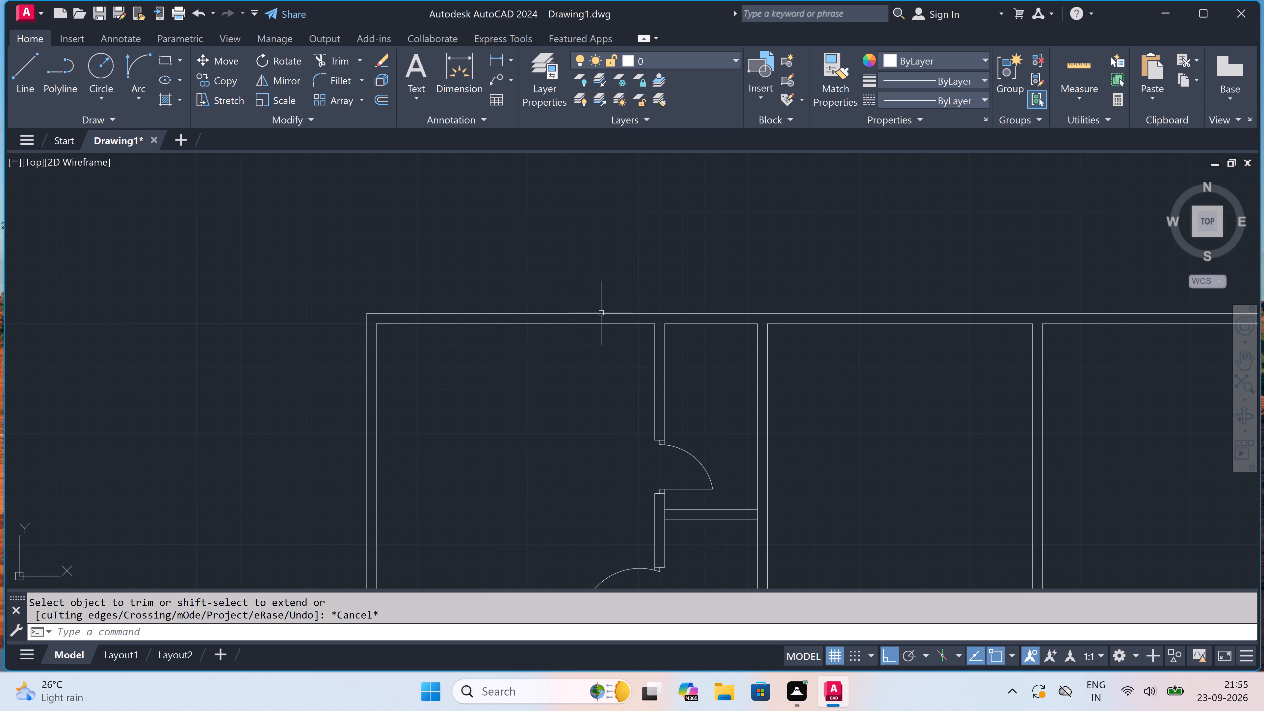
key(l)
key(space)
scroll(618, 304, up, 1)
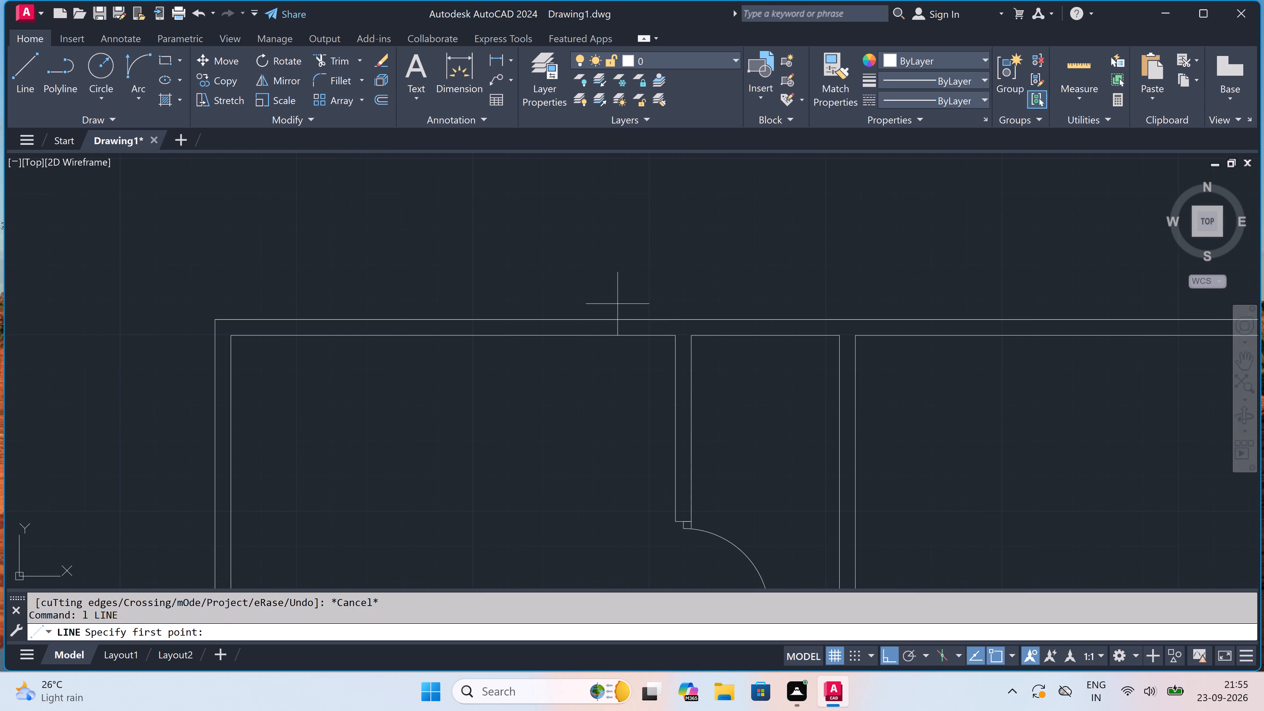
click(648, 319)
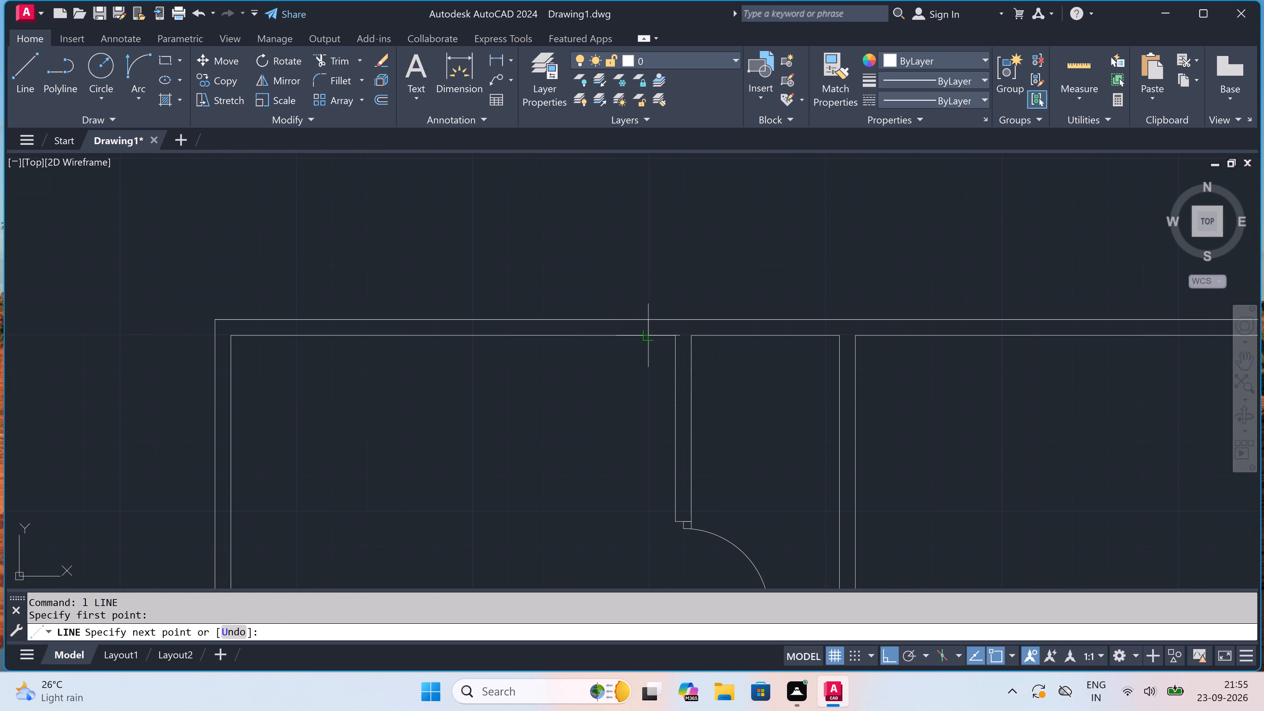
click(650, 335)
click(648, 328)
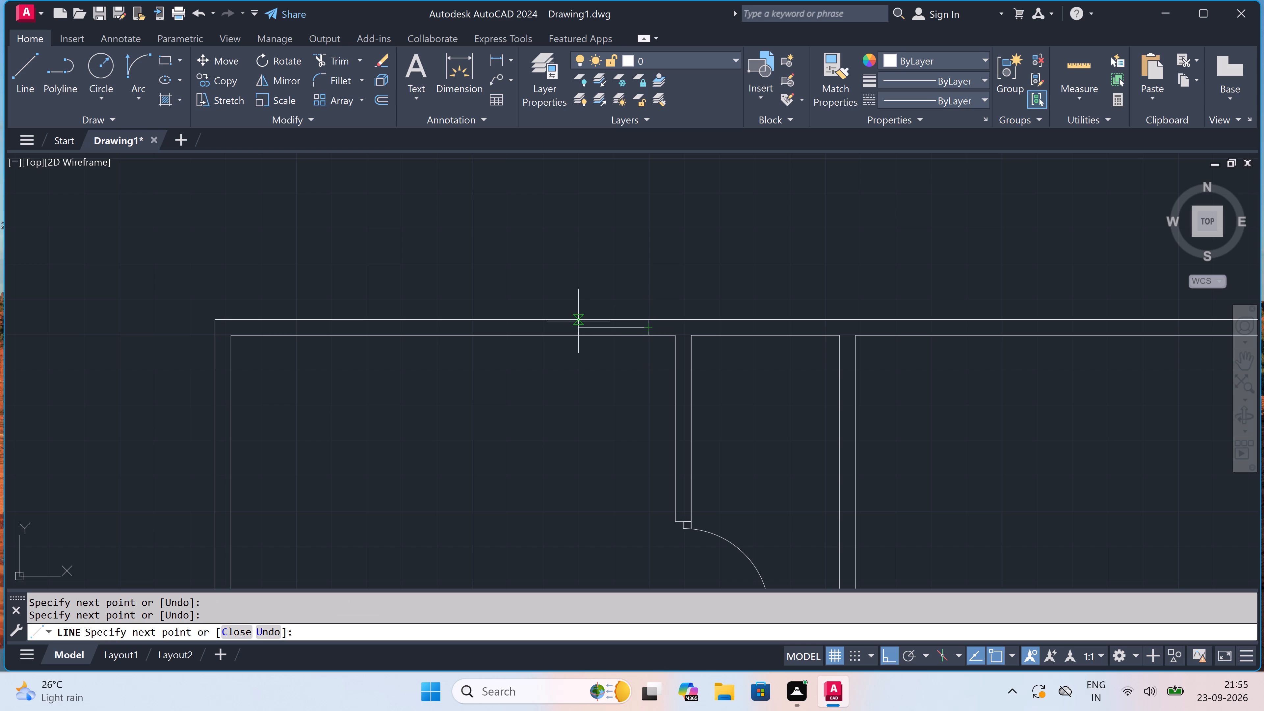
text(2")
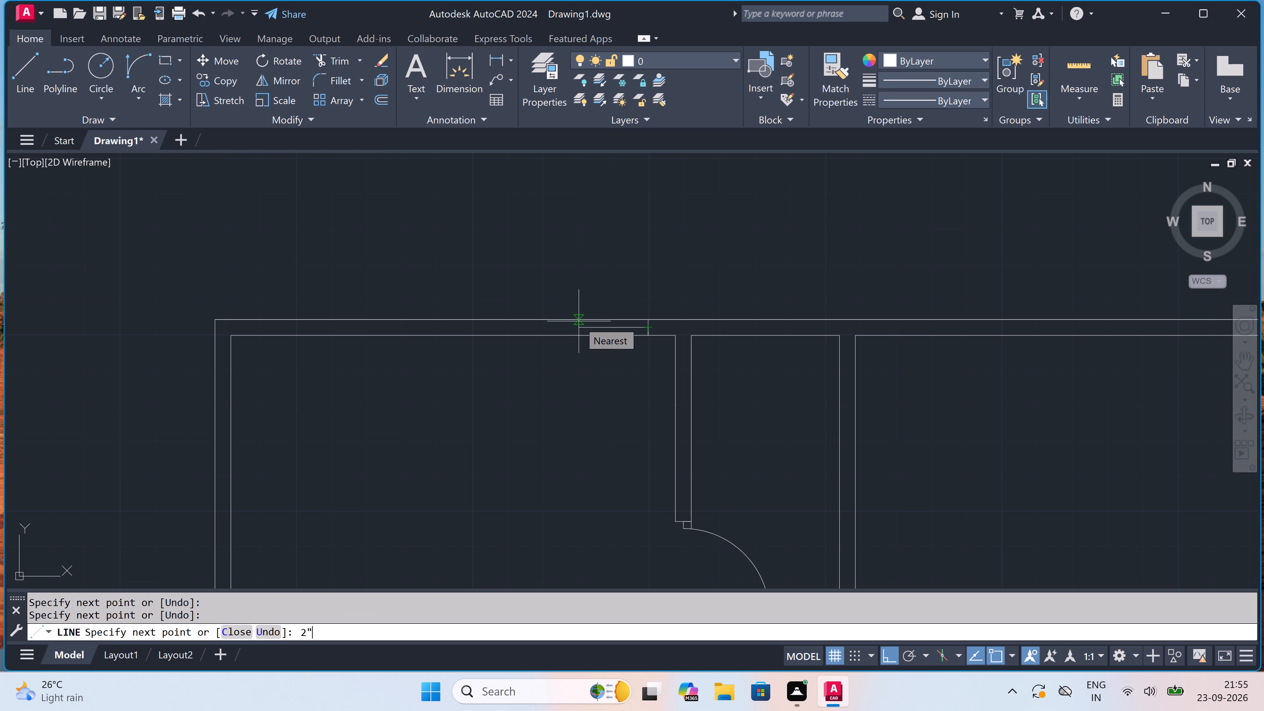
key(space)
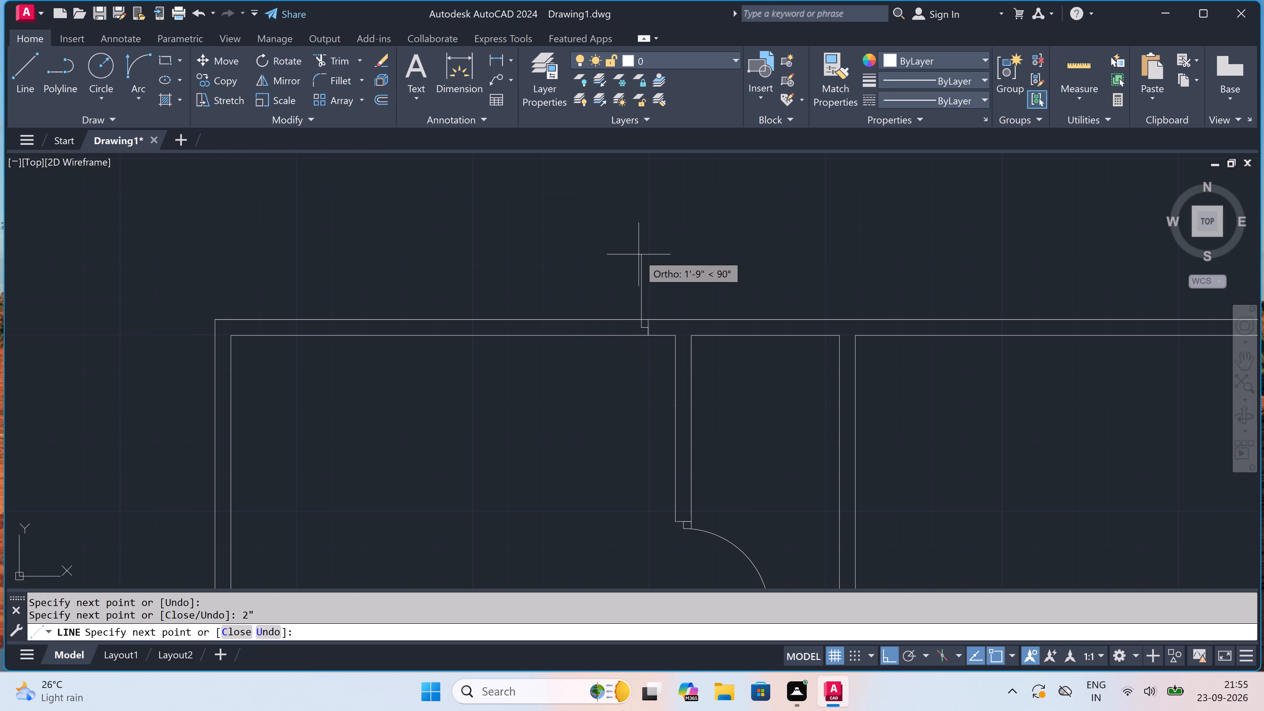
text(3')
key(space)
key(Escape)
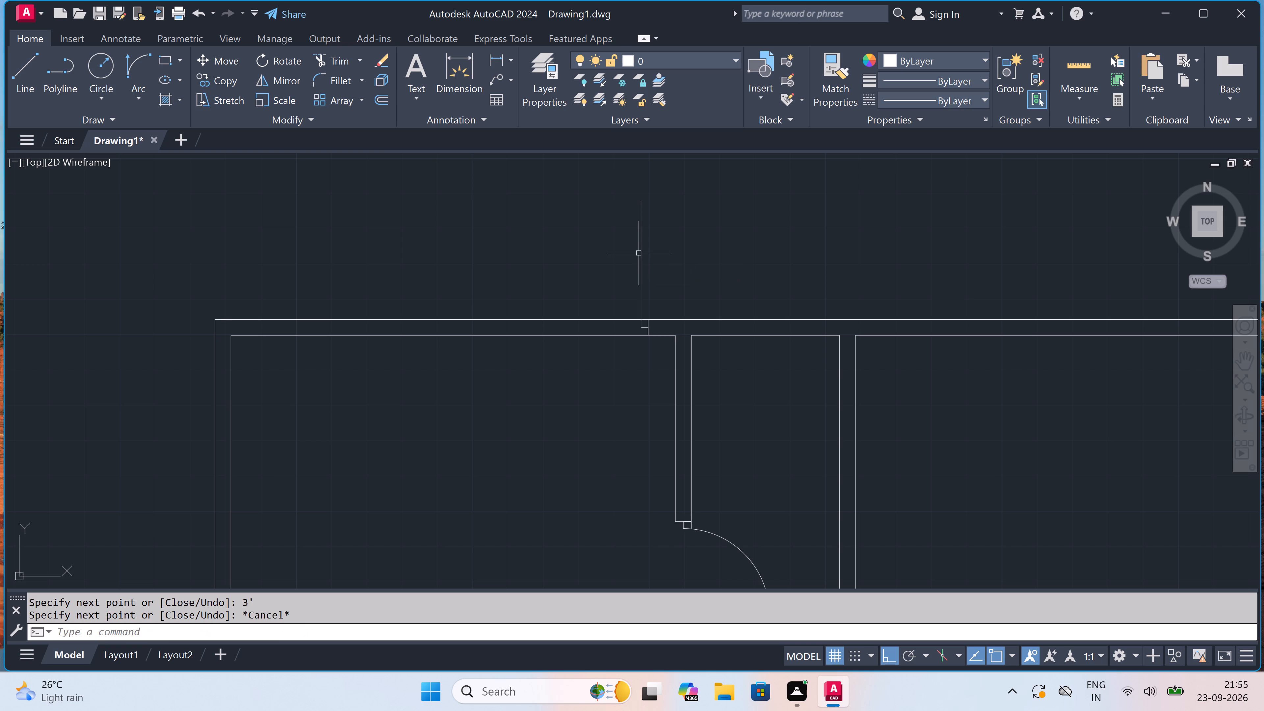
Draw the opposite jamb line across the top outer wall farther left, with a 2" stop running right from its midpoint.
key(space)
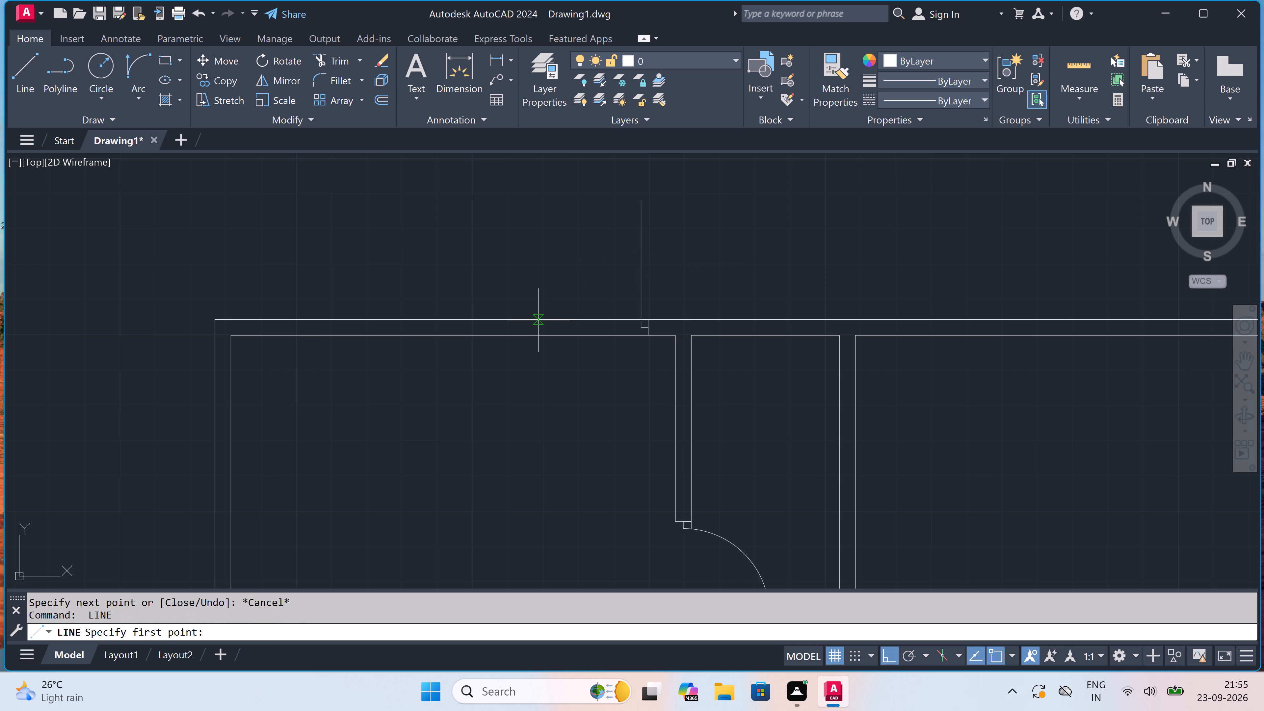
click(535, 320)
click(533, 331)
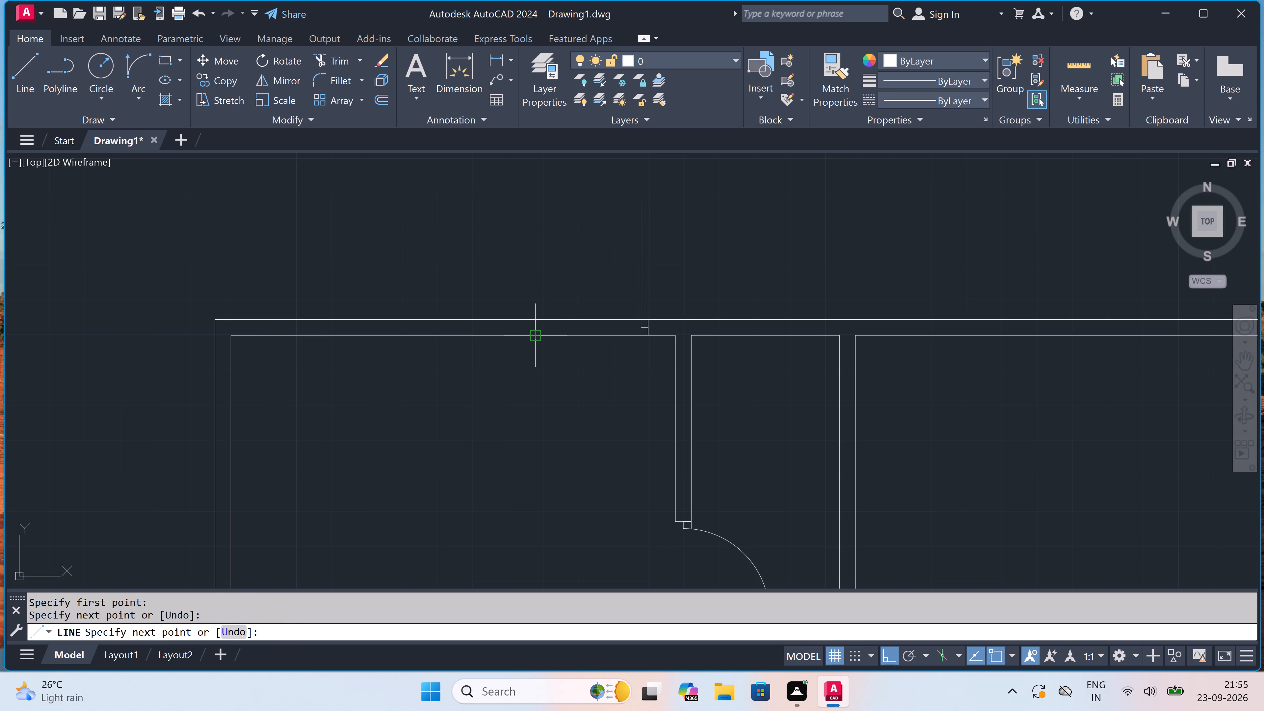
click(533, 327)
text(2")
key(space)
key(Escape)
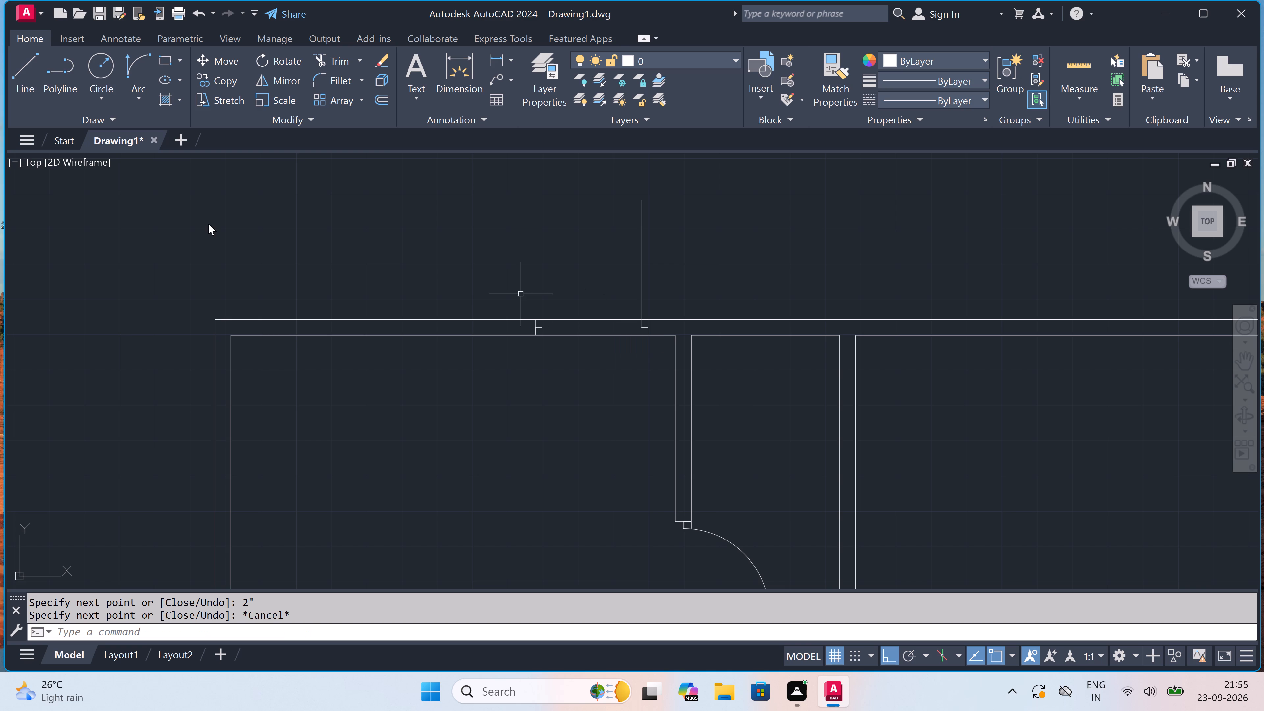
Draw the top-wall door swing as a start-end-direction arc from the far stop's end to the 3' leaf's free end, with an upward start tangent.
click(133, 62)
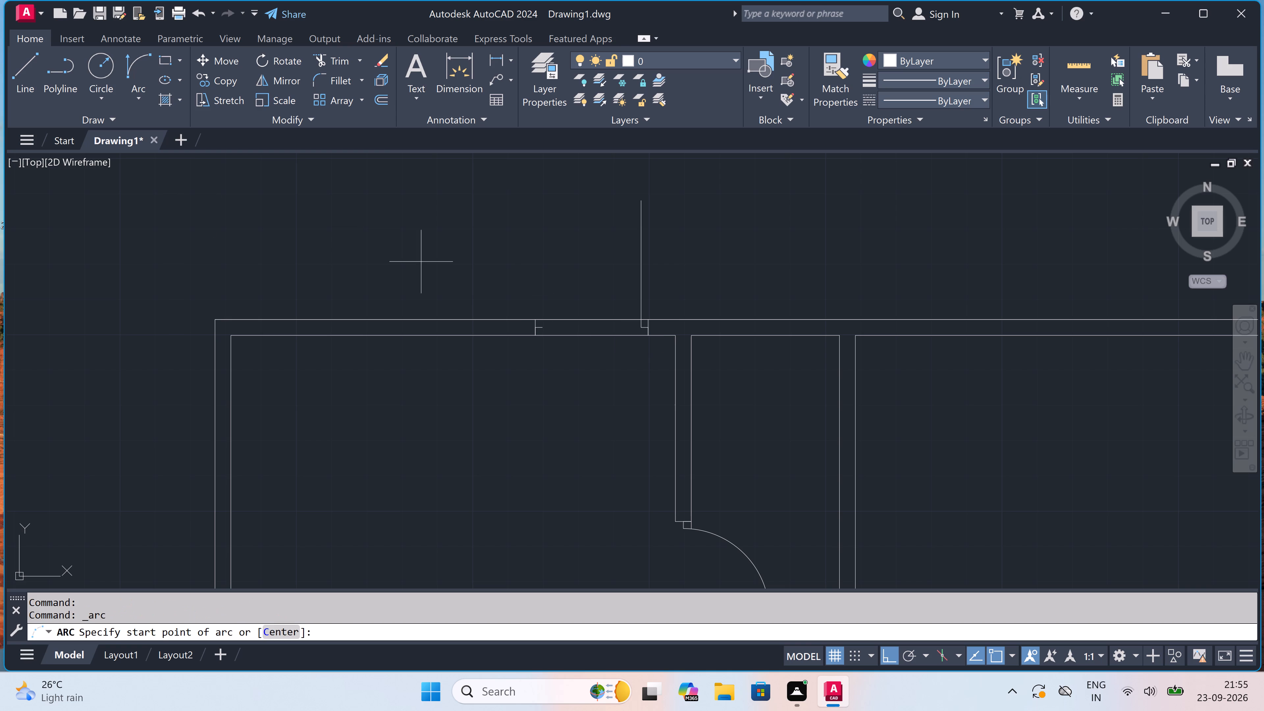
drag(545, 324, 546, 324)
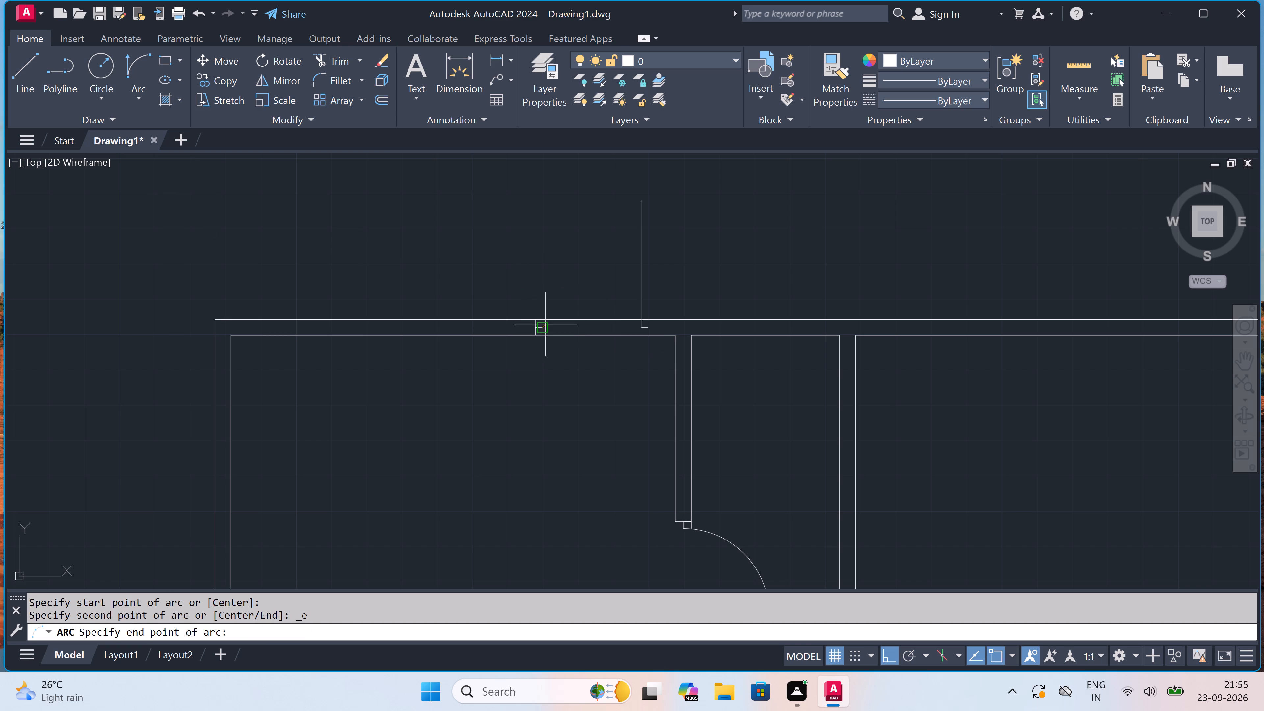
drag(546, 324, 555, 315)
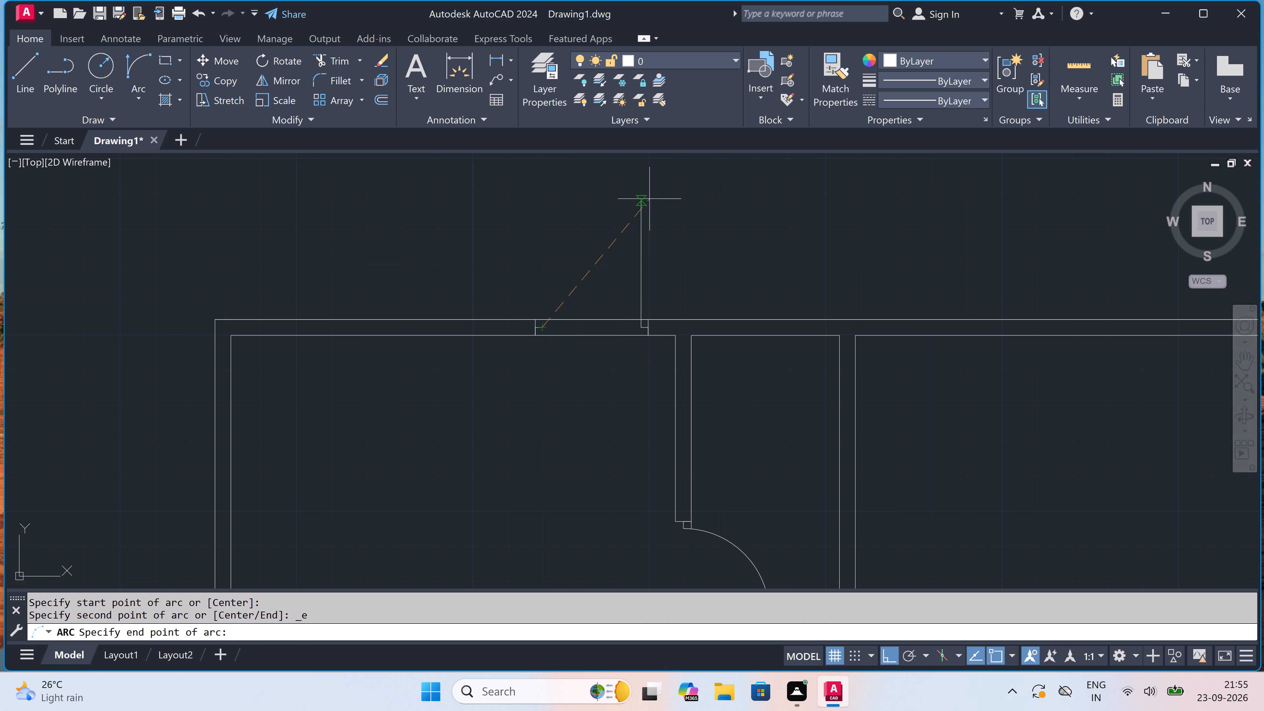
click(641, 200)
click(582, 201)
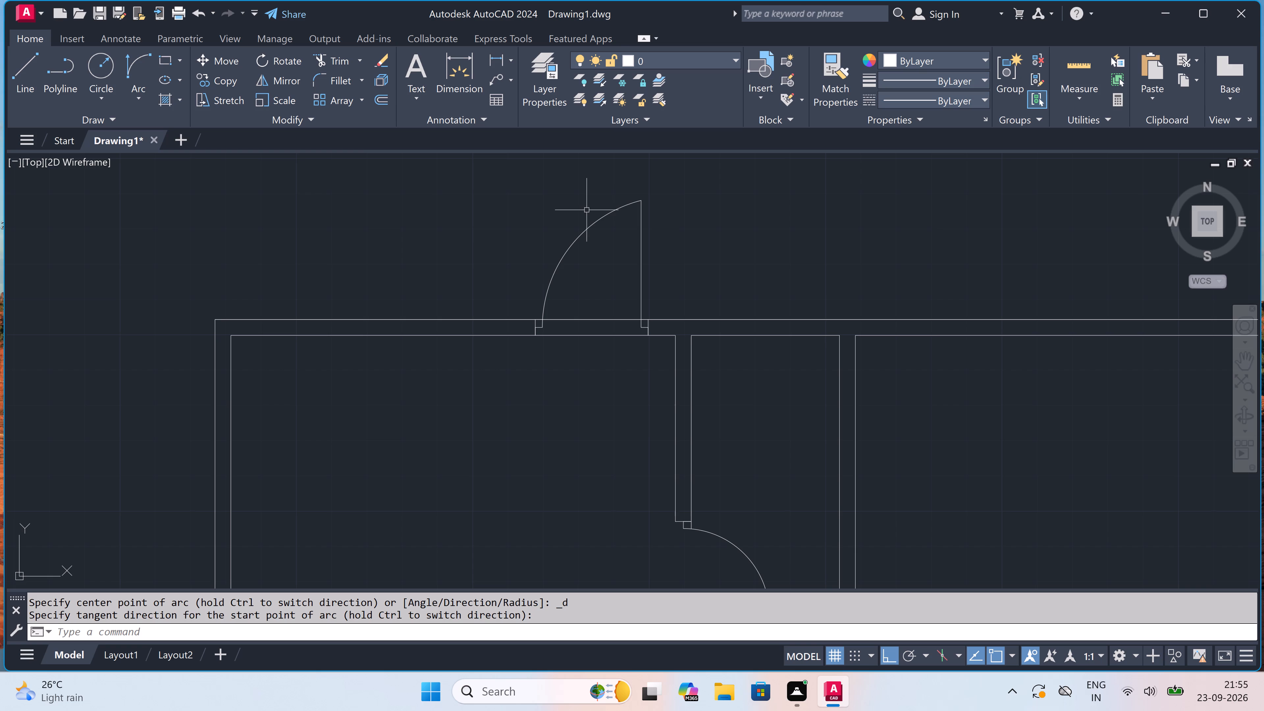
Trim both faces of the top outer wall out of the new door opening between its two jambs.
text(tr)
key(space)
drag(606, 270, 606, 273)
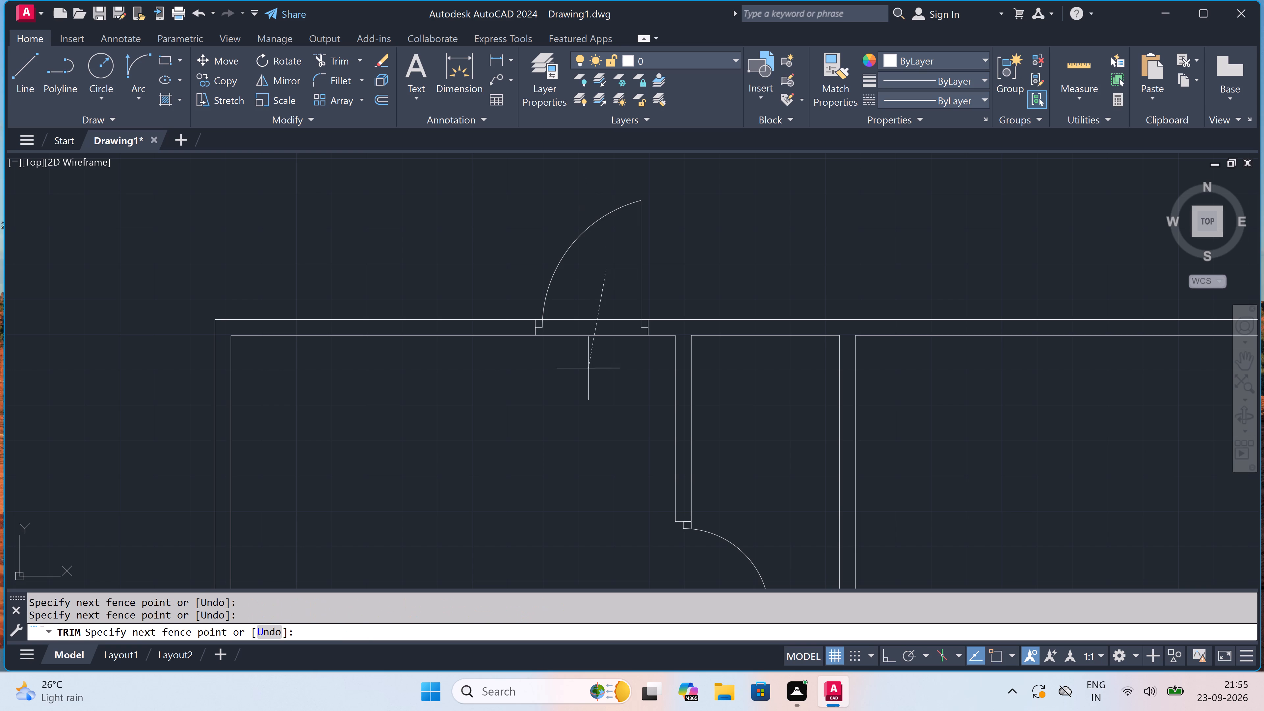
click(589, 368)
scroll(592, 355, down, 4)
scroll(560, 386, up, 3)
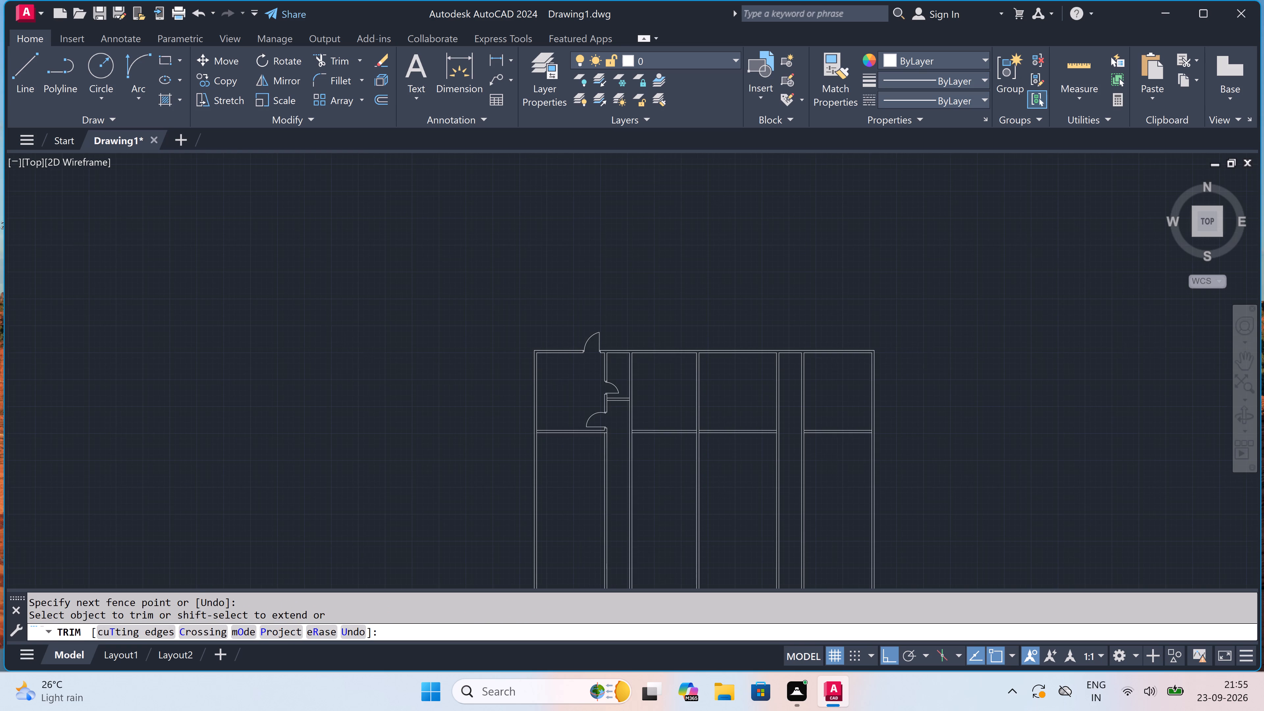
key(Escape)
Draw a window end line across the top outer wall near its left corner, and start the centre line from its midpoint.
scroll(566, 366, down, 2)
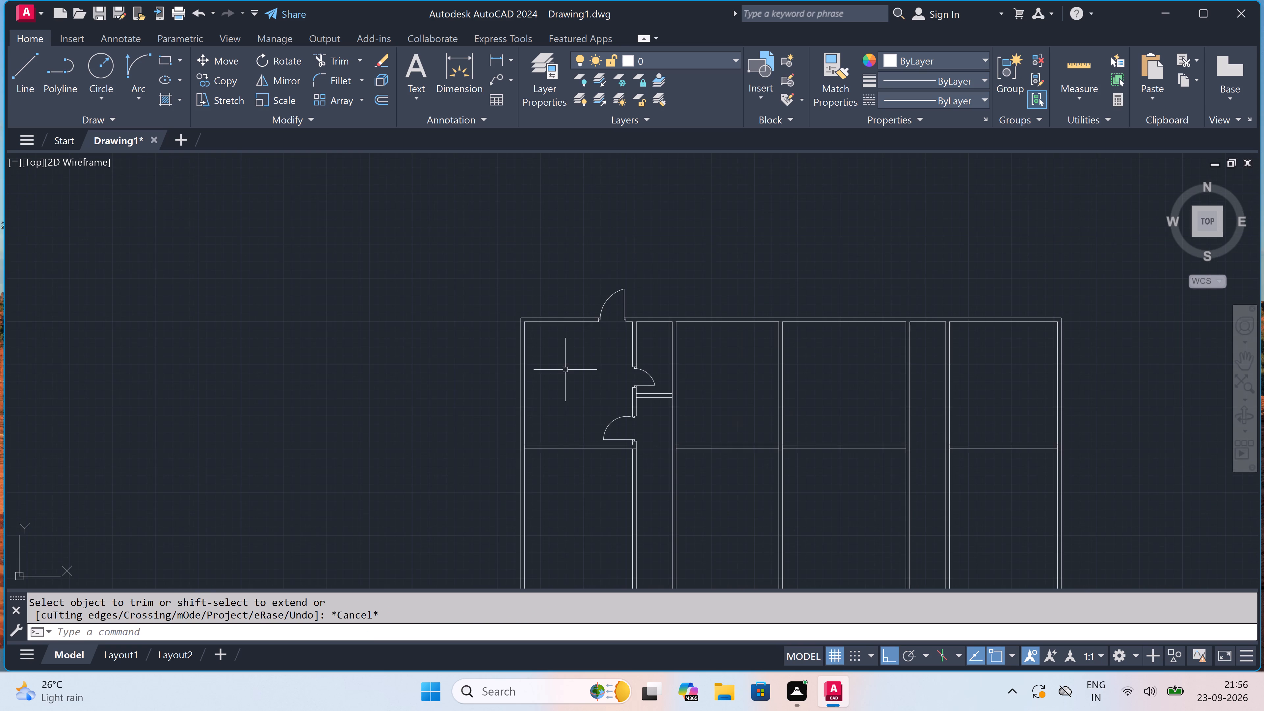
scroll(542, 420, up, 2)
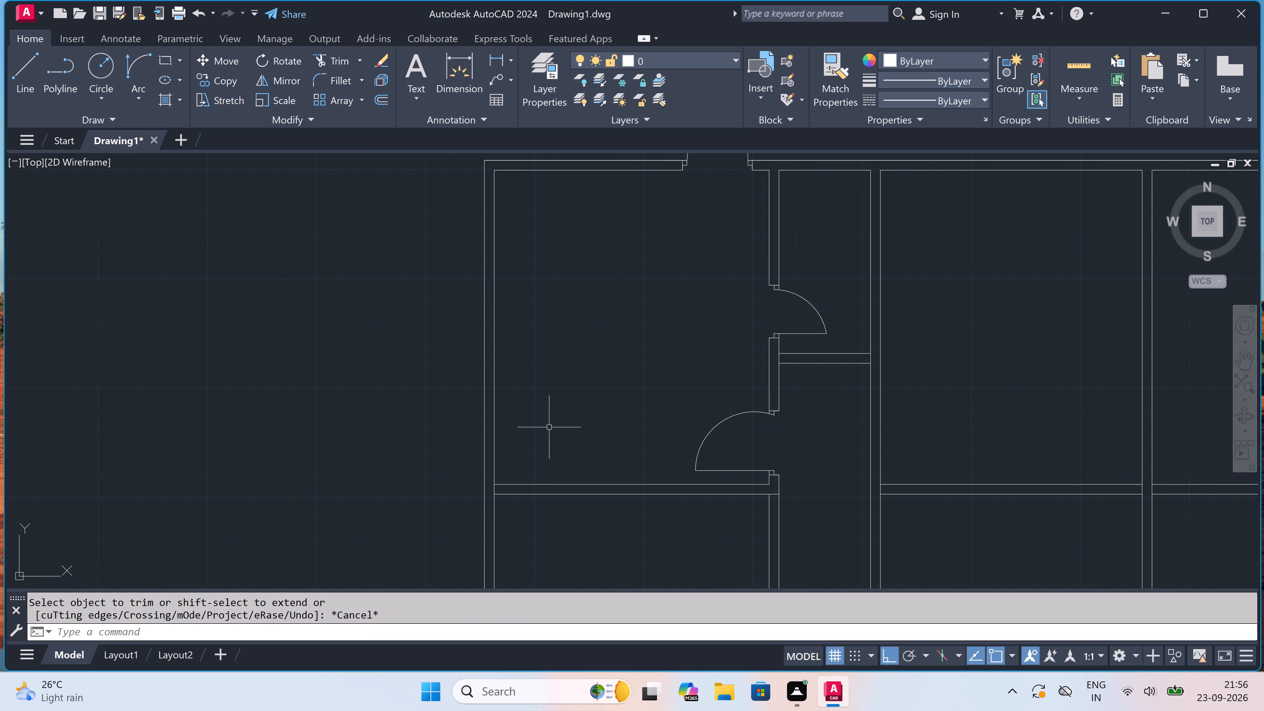
scroll(545, 264, down, 2)
scroll(547, 210, up, 2)
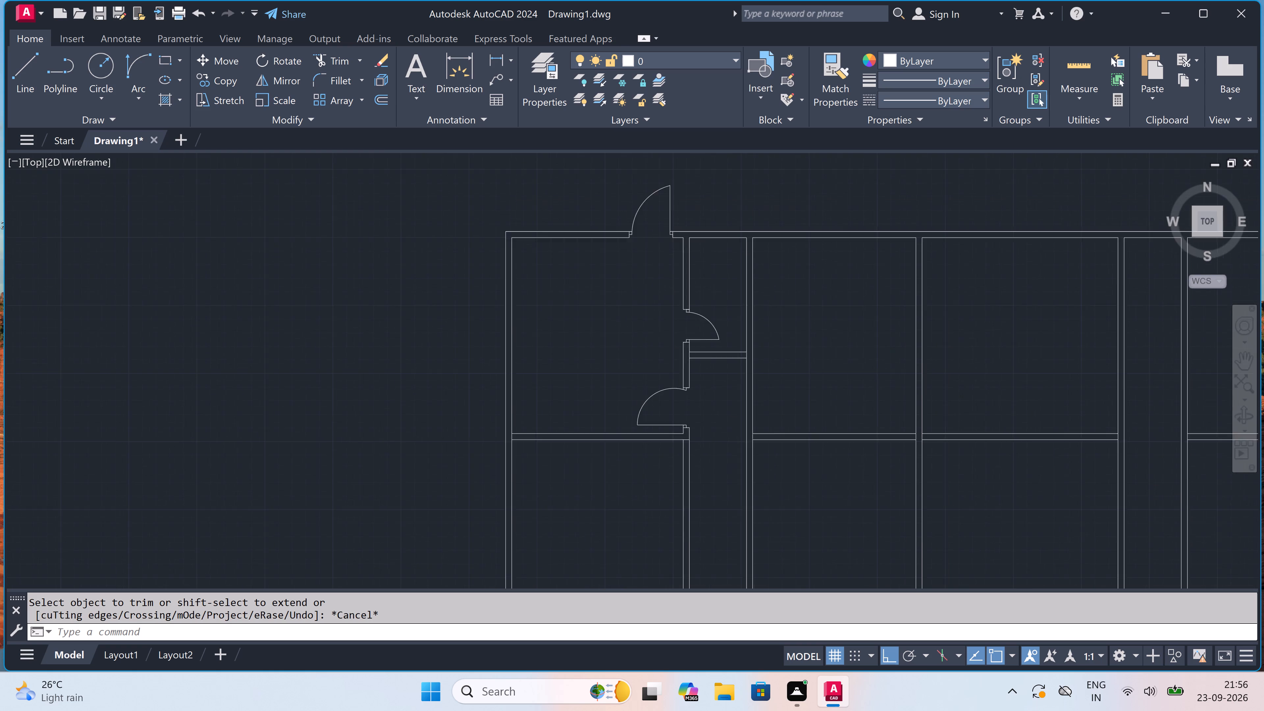
text(l)
key(space)
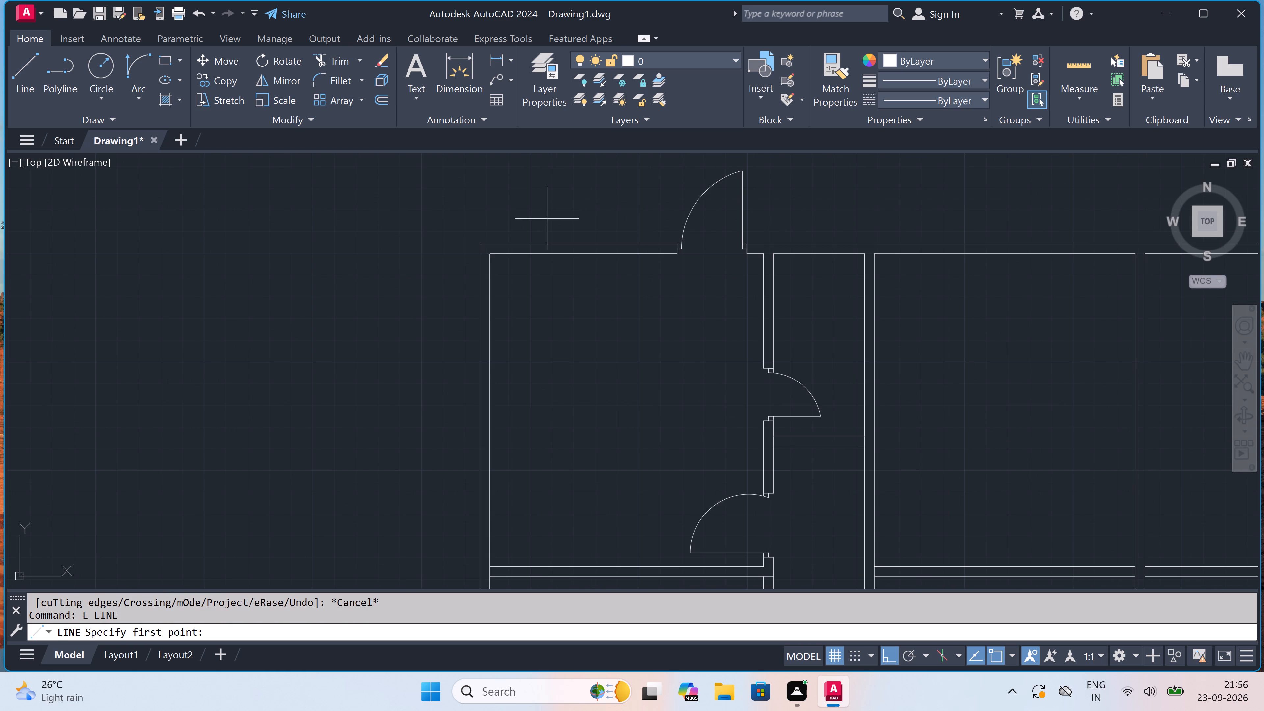
scroll(551, 246, up, 2)
click(489, 245)
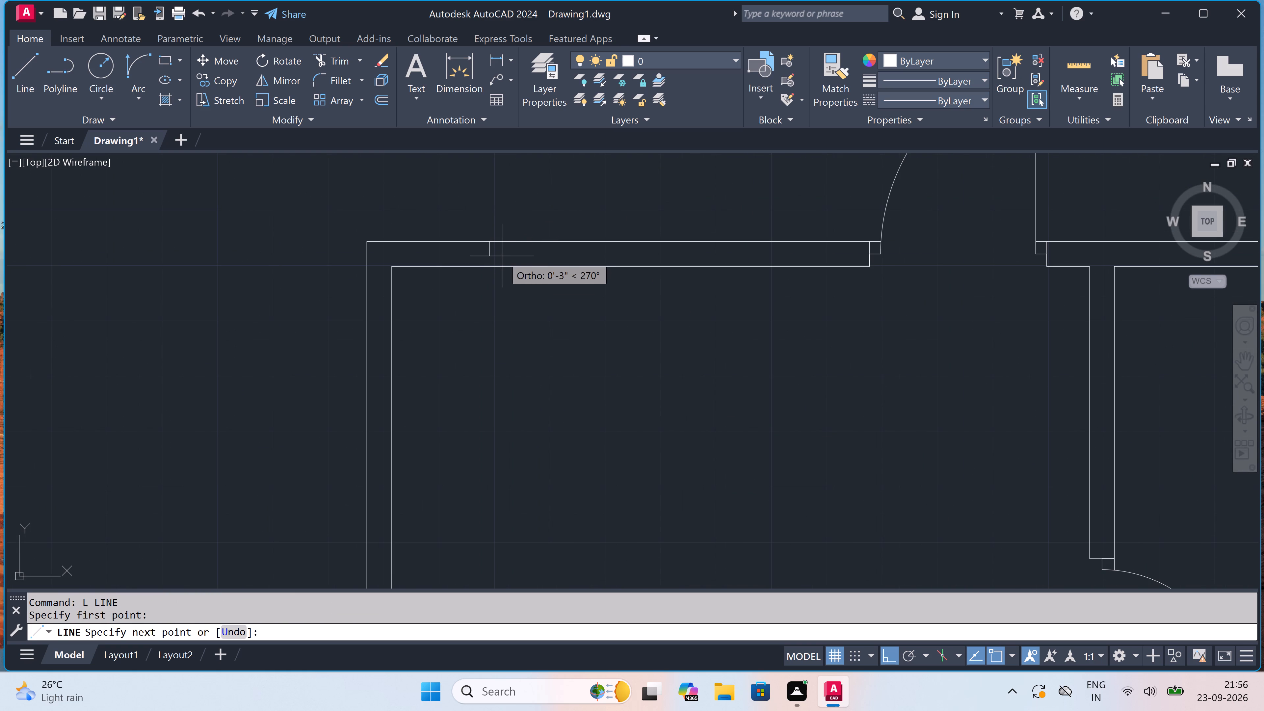
click(490, 265)
drag(492, 257, 496, 257)
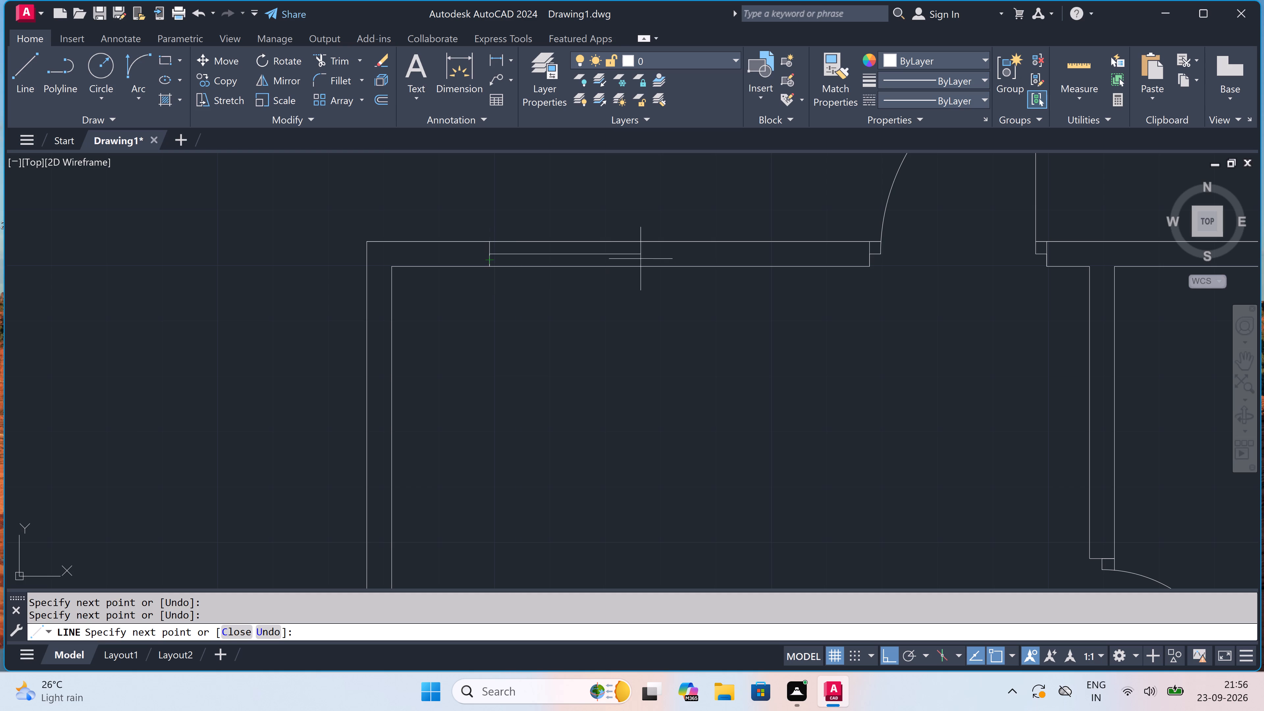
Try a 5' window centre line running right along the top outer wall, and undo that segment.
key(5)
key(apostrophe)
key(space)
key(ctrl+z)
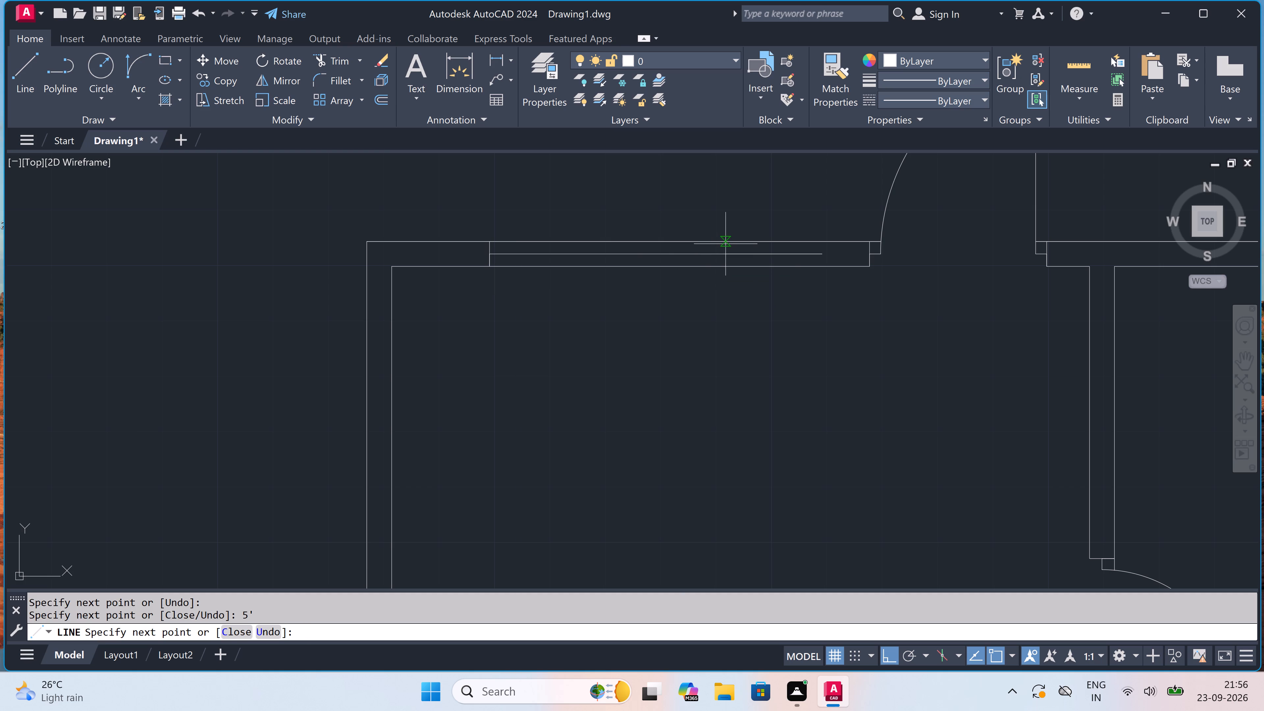
Run a 4' window centre line right along the top outer wall and close its far end with a line across the wall.
key(4)
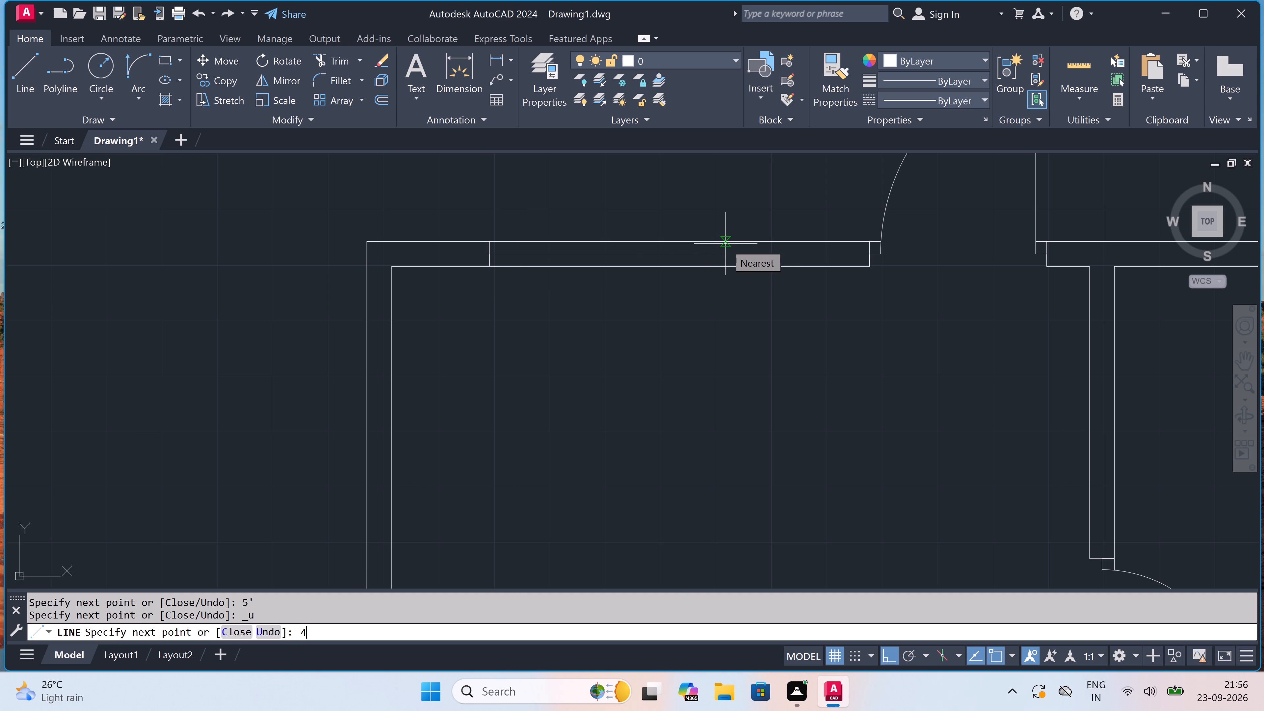
text(')
key(space)
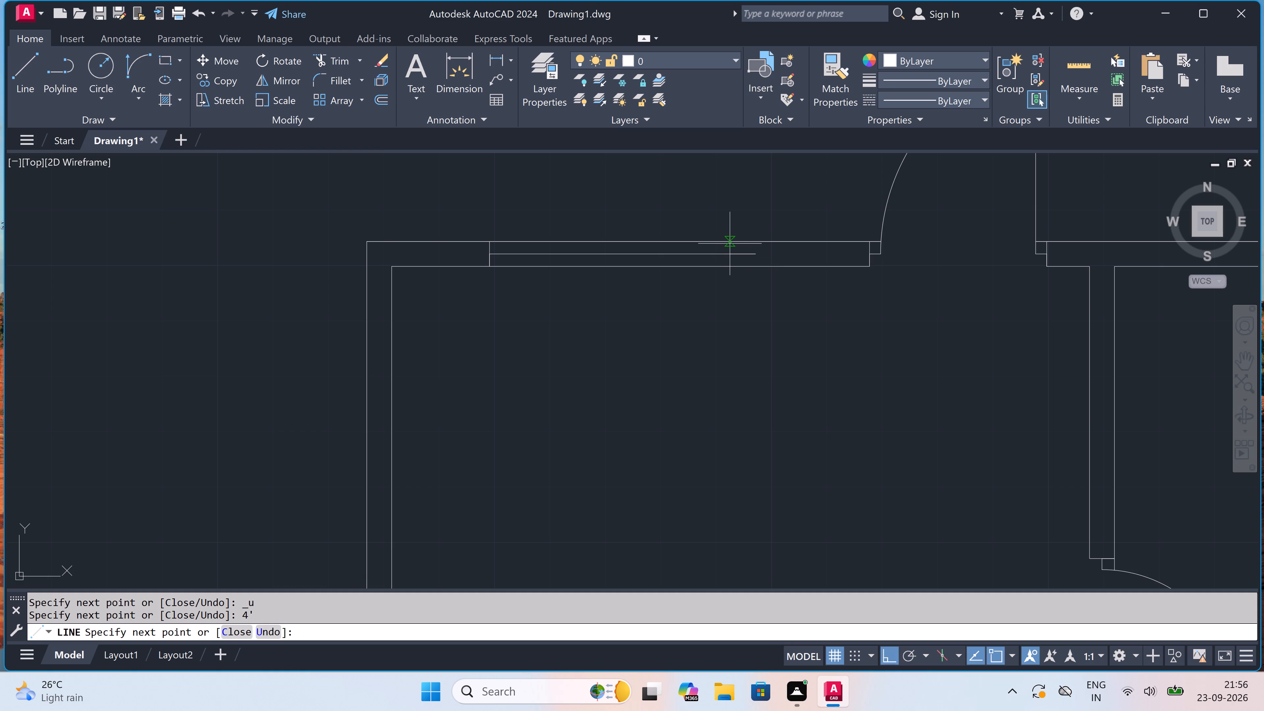
click(759, 238)
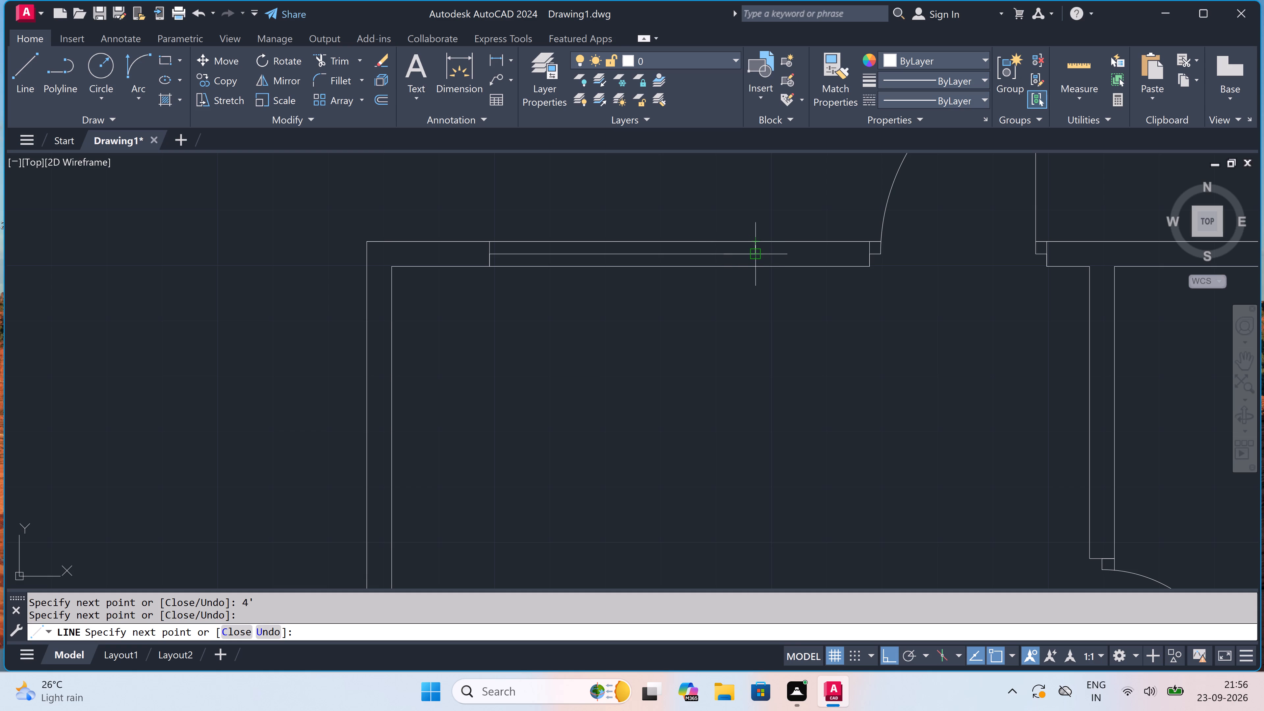
click(755, 262)
key(Escape)
Draw a 5' window in the left outer wall below the top corner, with a centre line running down between two end lines across the wall.
scroll(746, 216, down, 2)
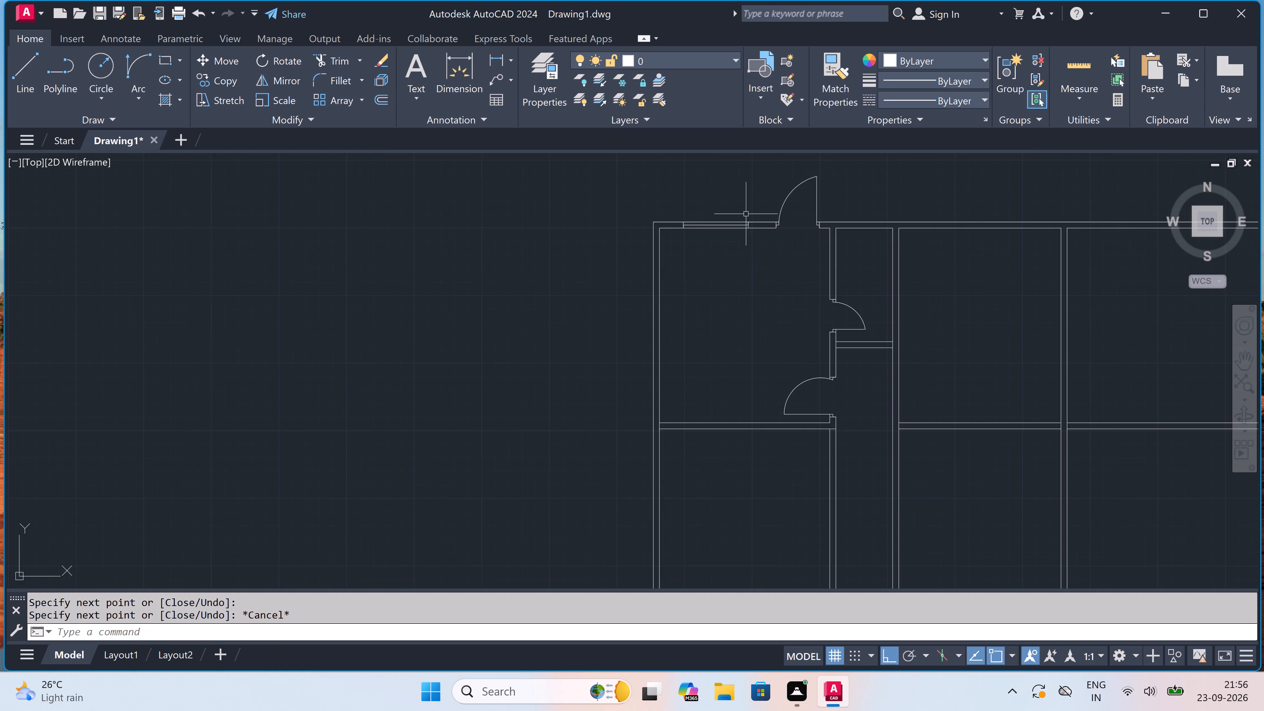
scroll(746, 214, down, 2)
scroll(687, 237, up, 1)
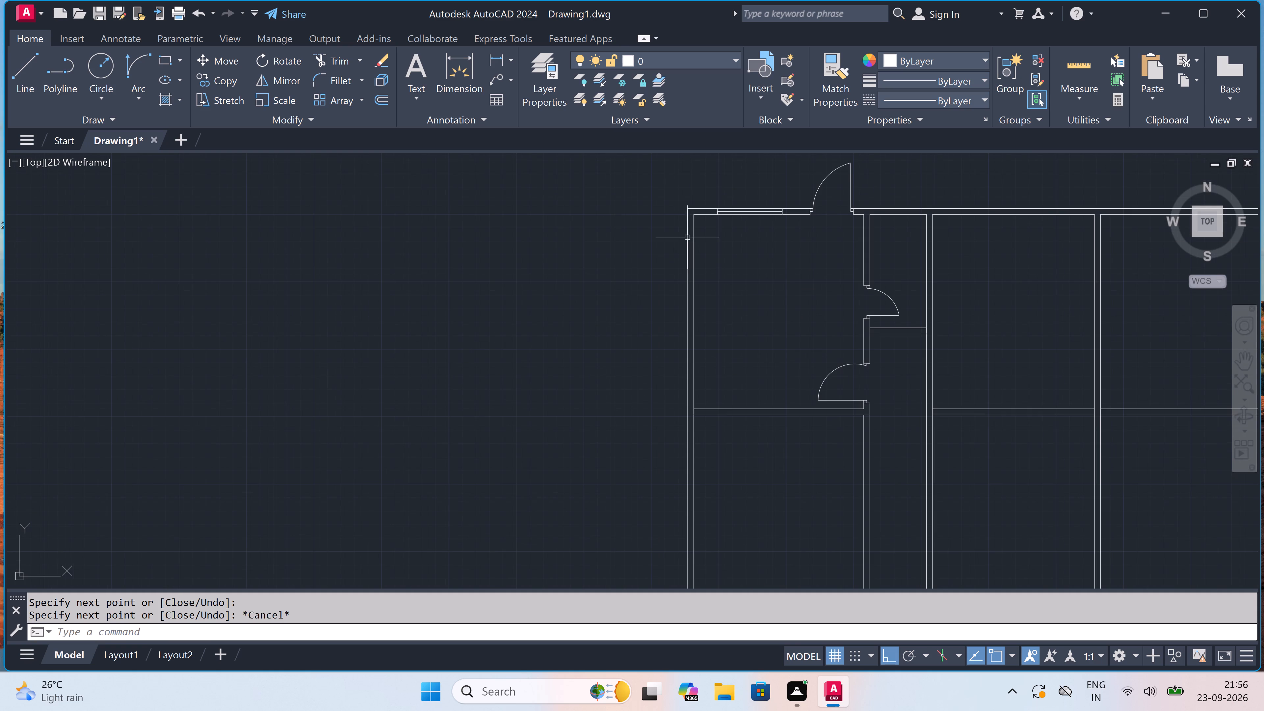
scroll(682, 257, up, 2)
scroll(683, 264, down, 1)
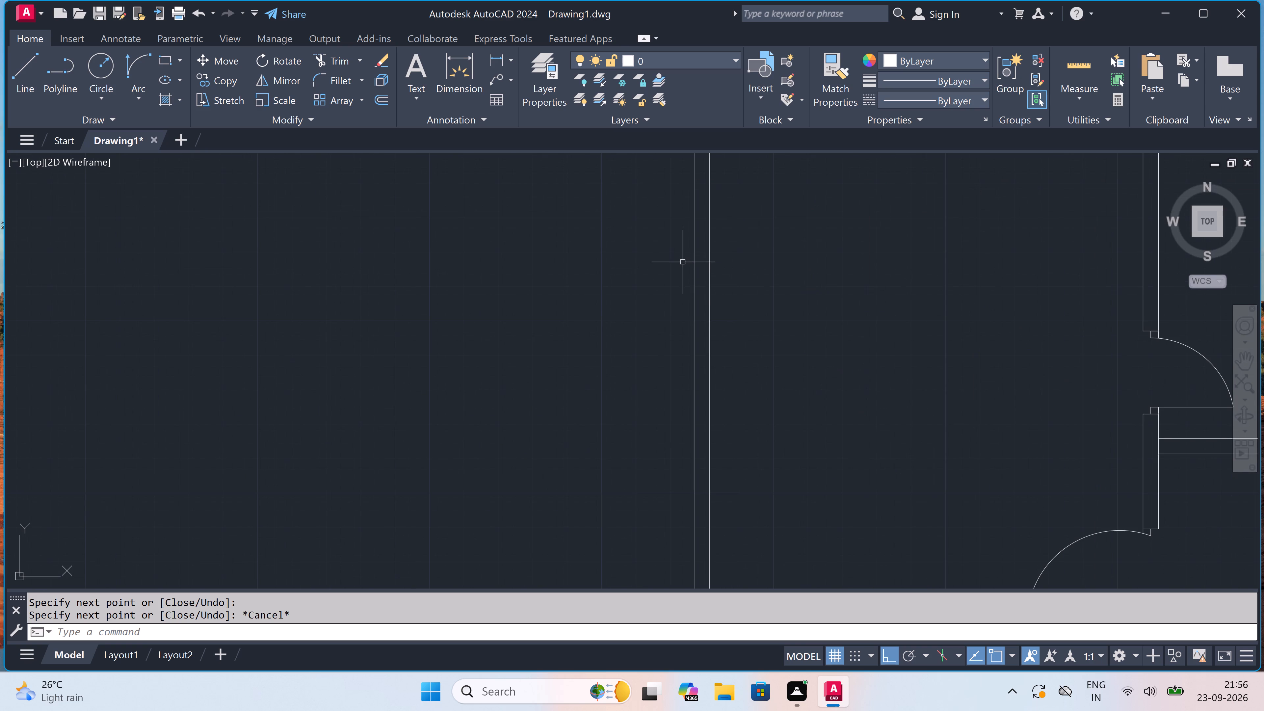
key(space)
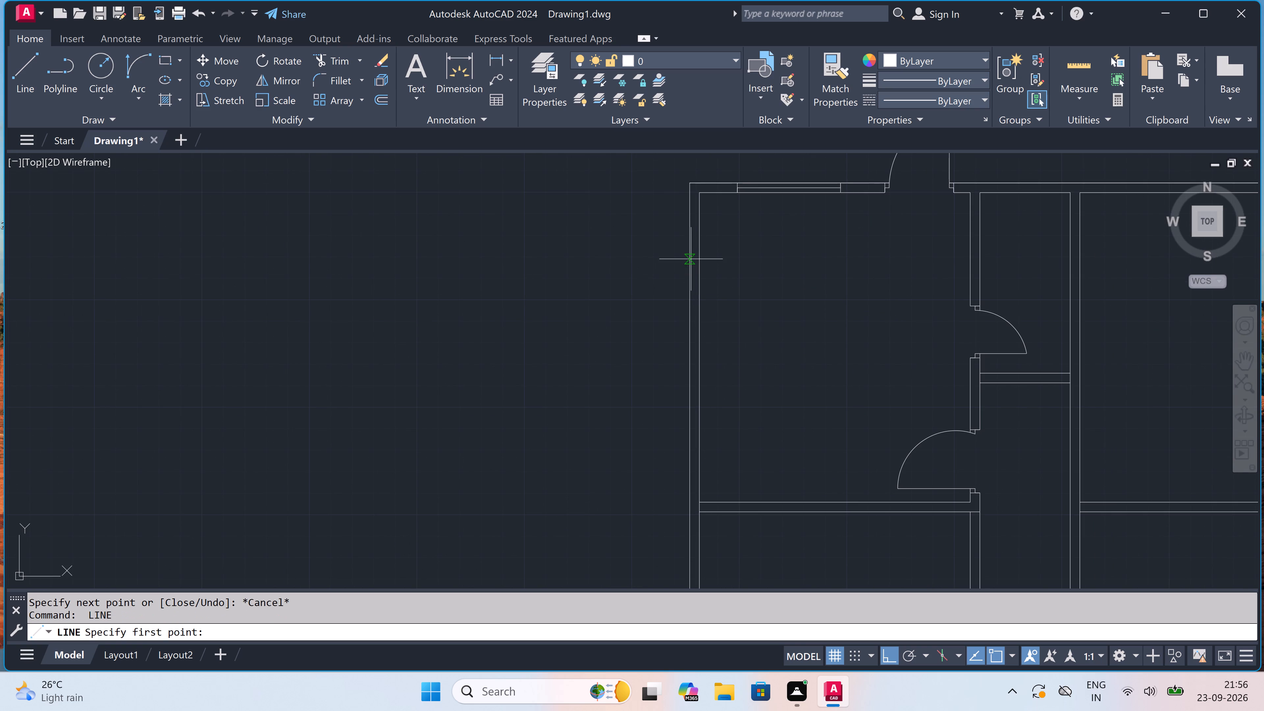
click(690, 258)
click(696, 260)
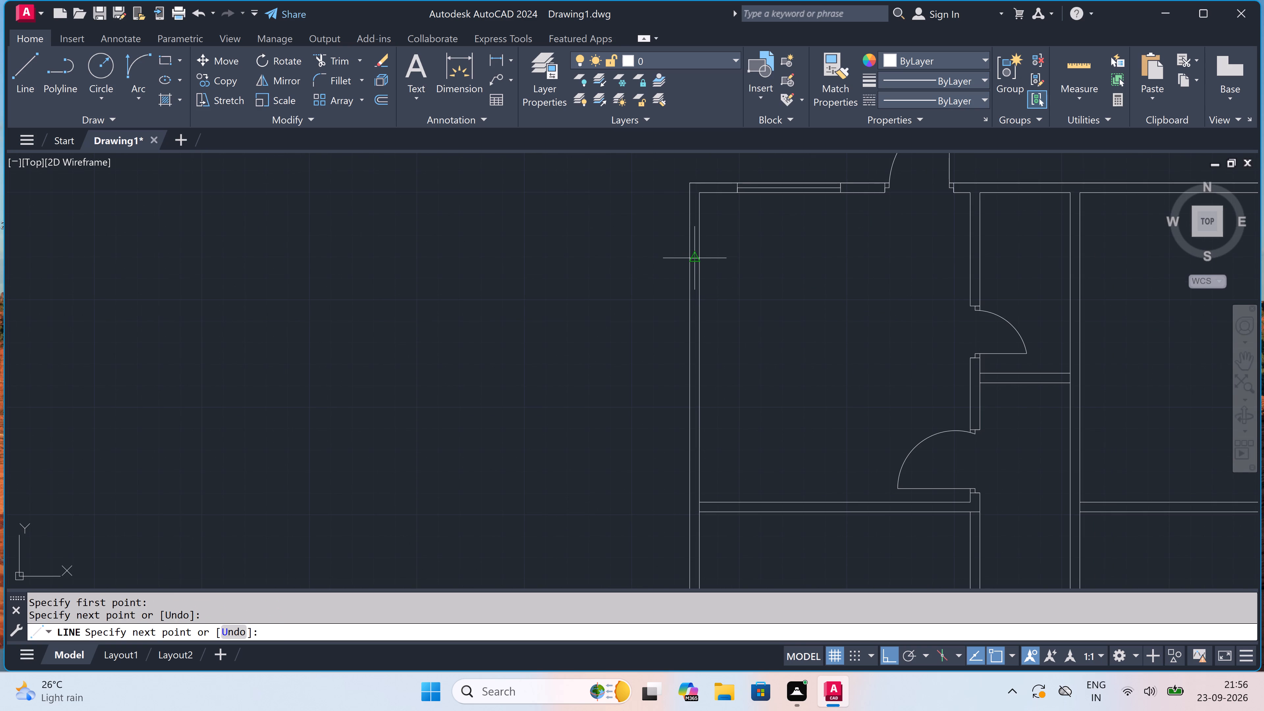
click(695, 260)
key(5)
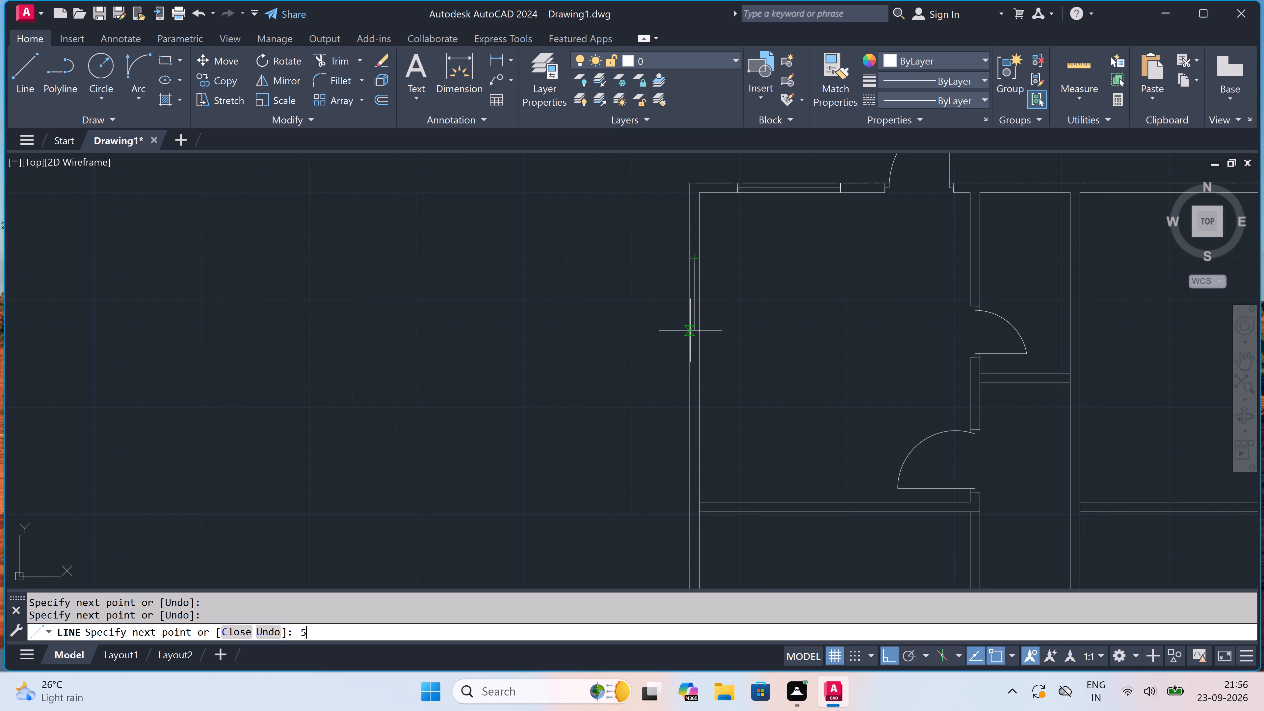
key(apostrophe)
key(space)
scroll(694, 417, up, 2)
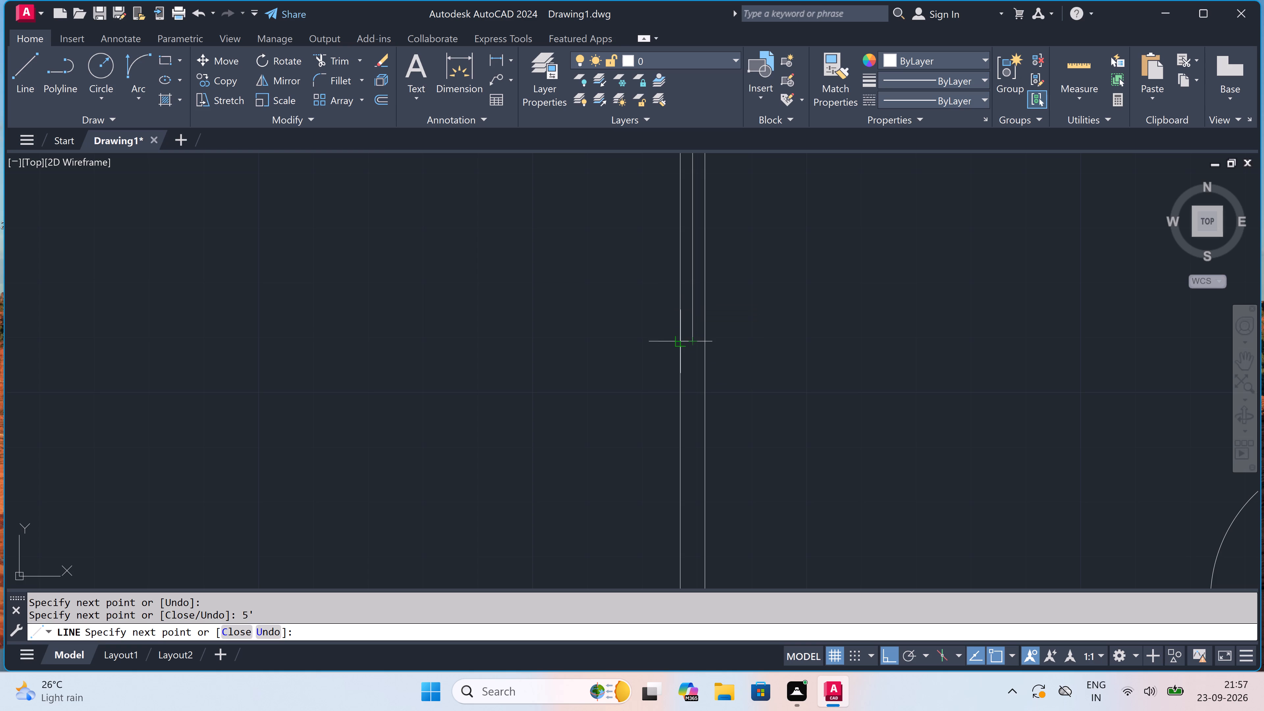
scroll(681, 345, up, 2)
click(676, 332)
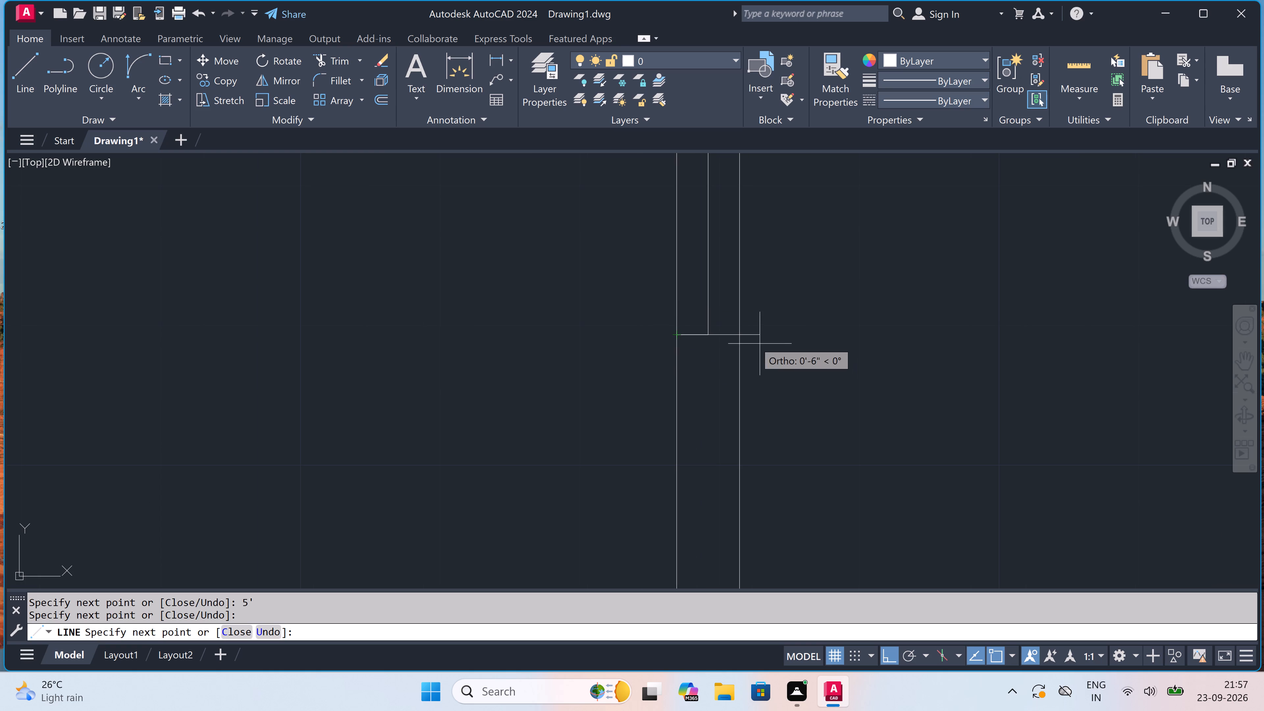
click(742, 338)
key(Escape)
Draw a 2' window in the top outer wall between the first and second partitions, with a centre line between two end lines.
scroll(722, 317, down, 3)
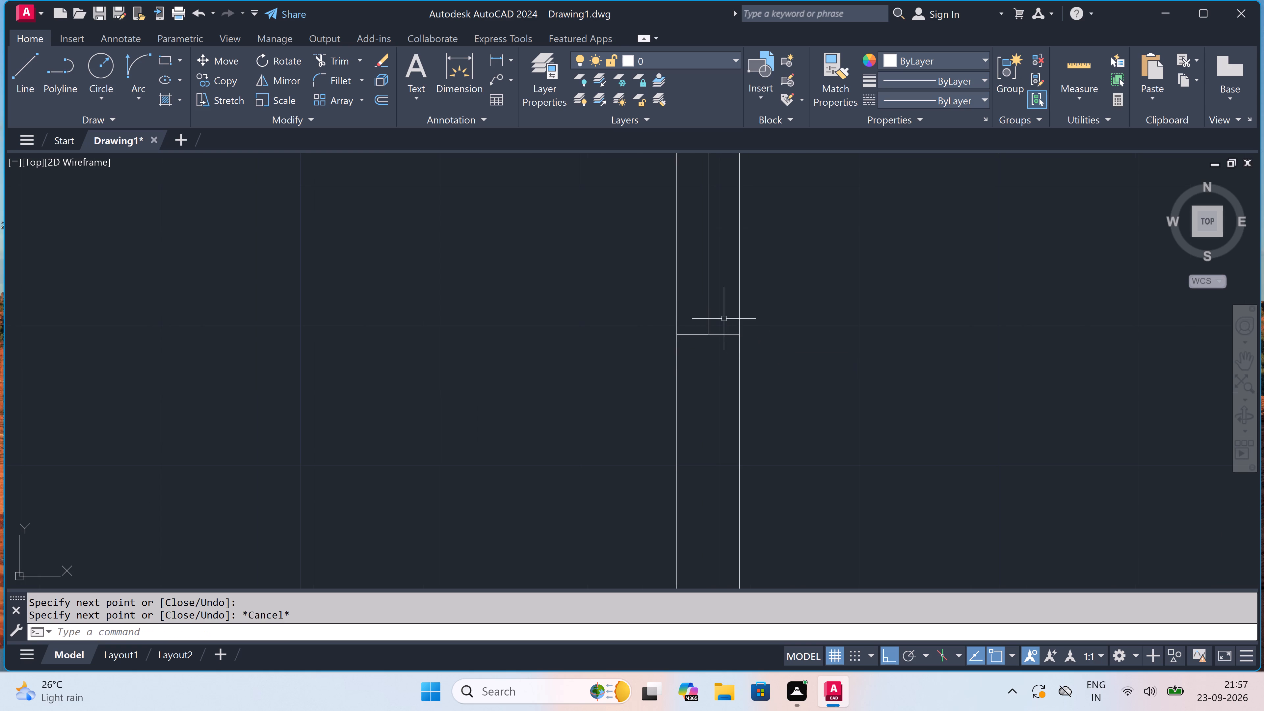
scroll(698, 334, down, 4)
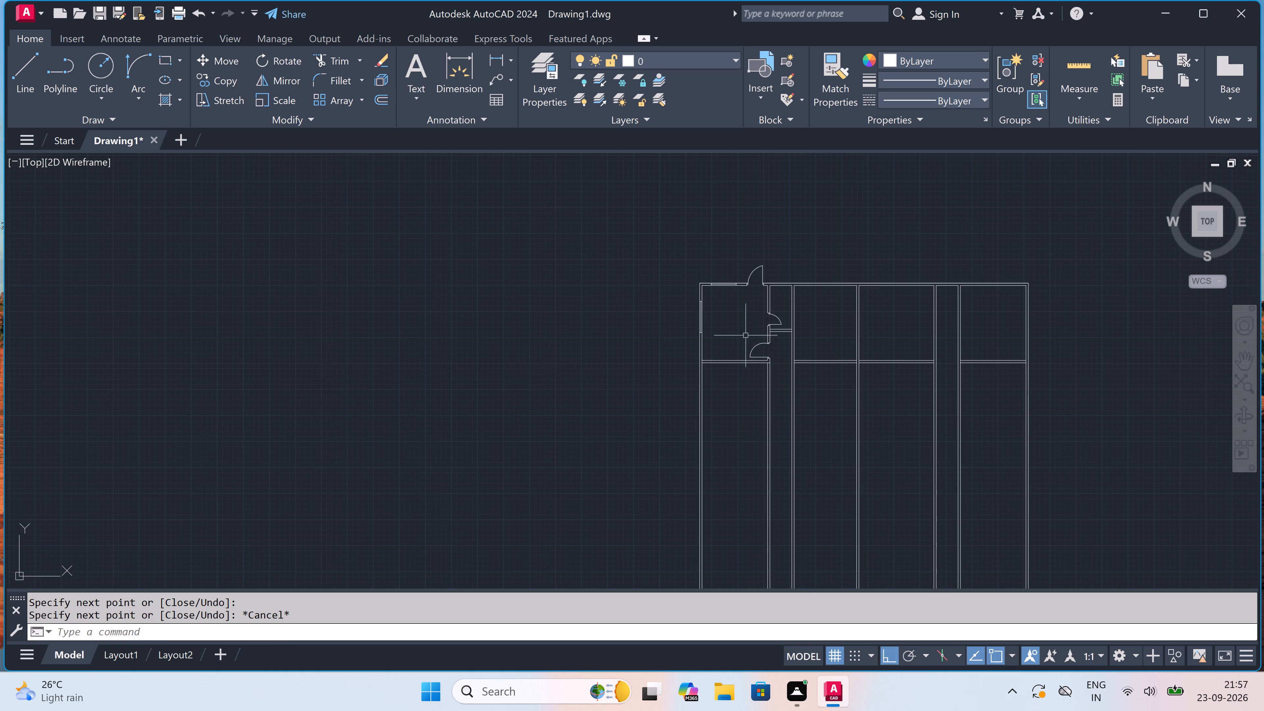
scroll(791, 306, up, 3)
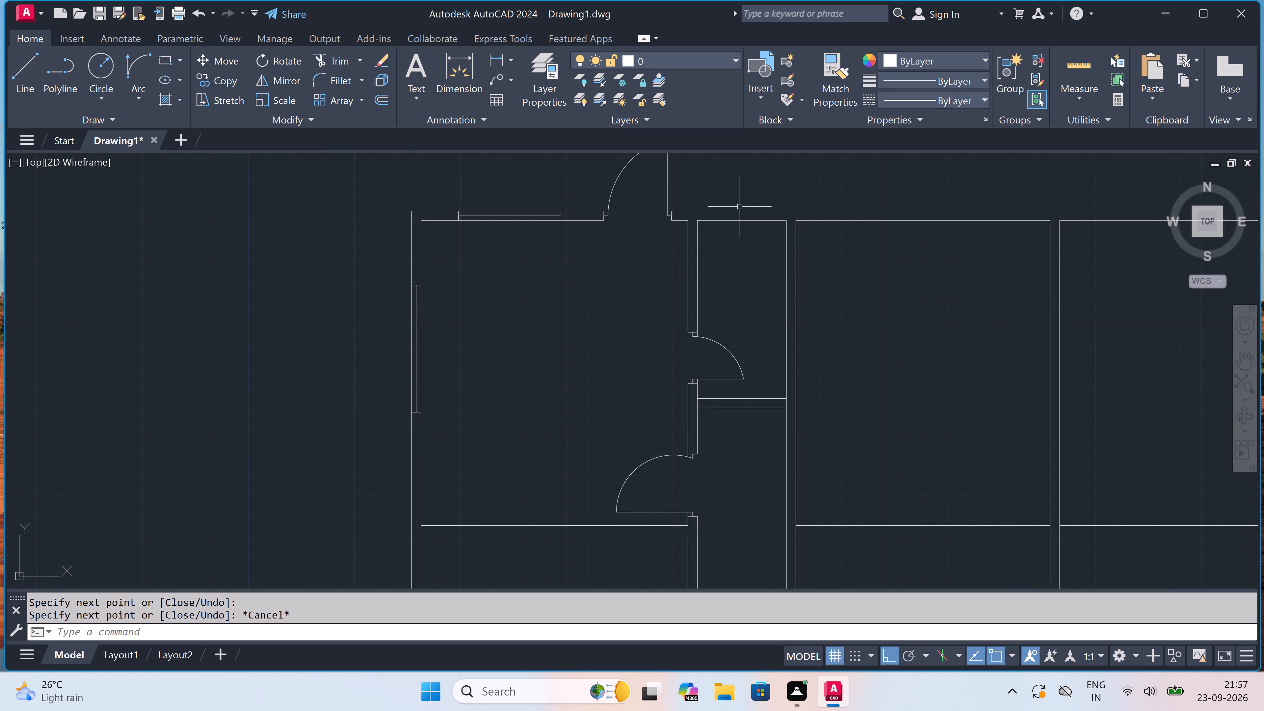
scroll(742, 202, up, 1)
key(space)
scroll(693, 224, up, 1)
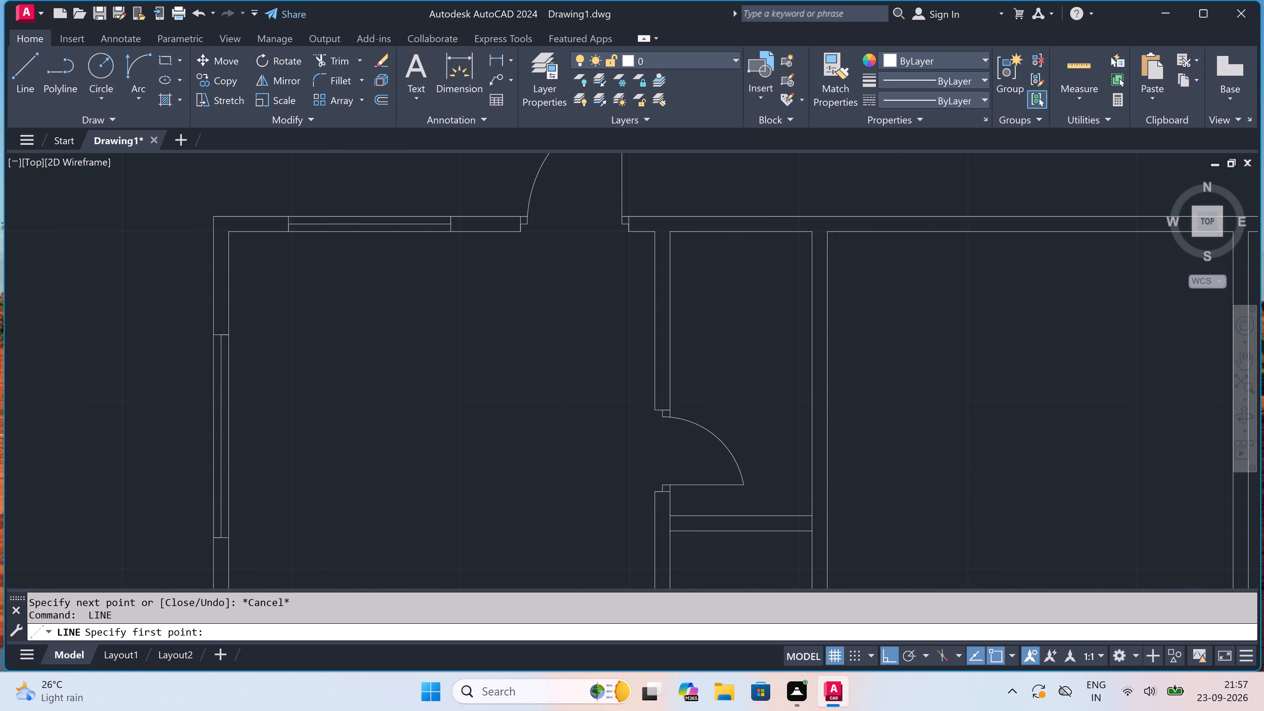
scroll(693, 224, up, 1)
click(713, 205)
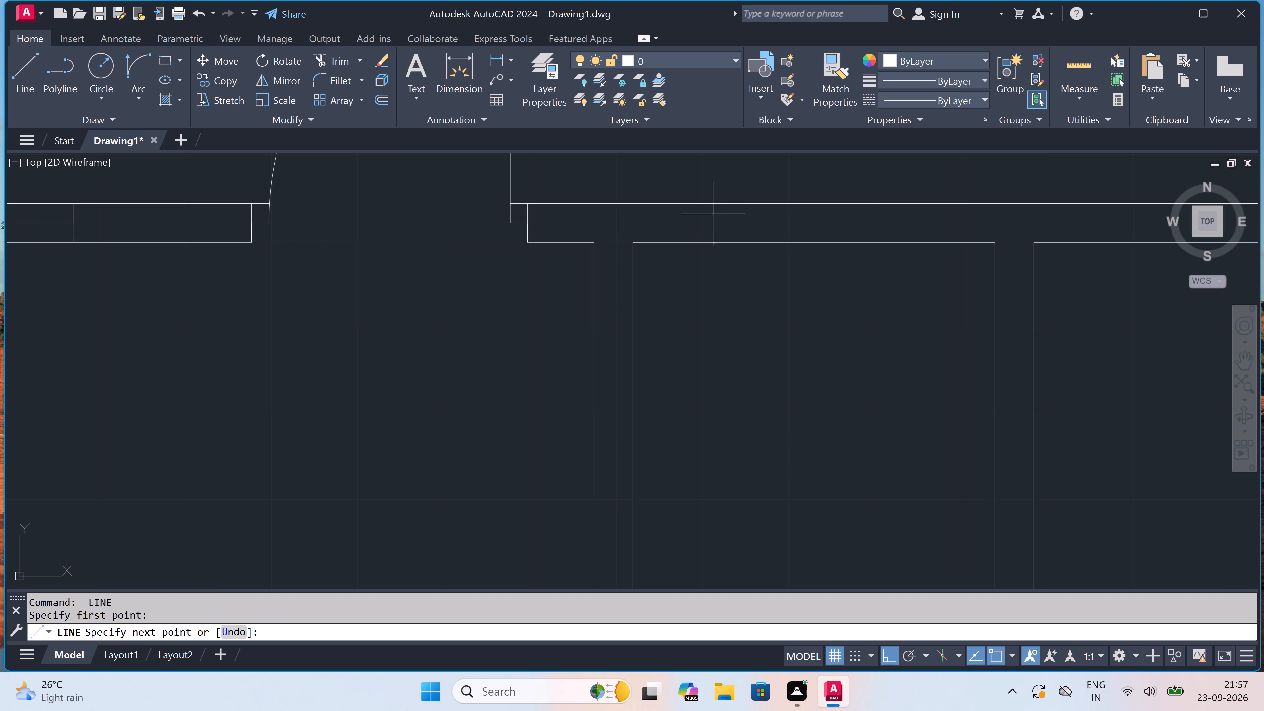
click(711, 237)
drag(716, 220, 719, 219)
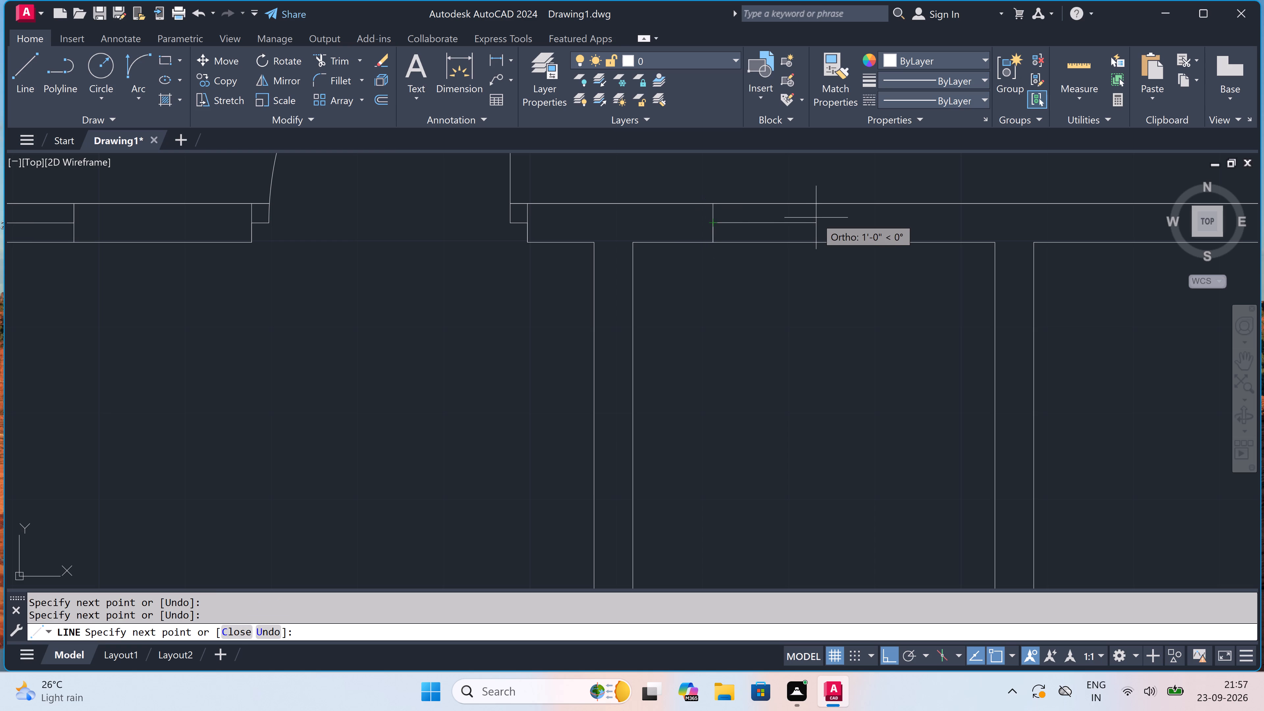
key(2)
key(apostrophe)
key(space)
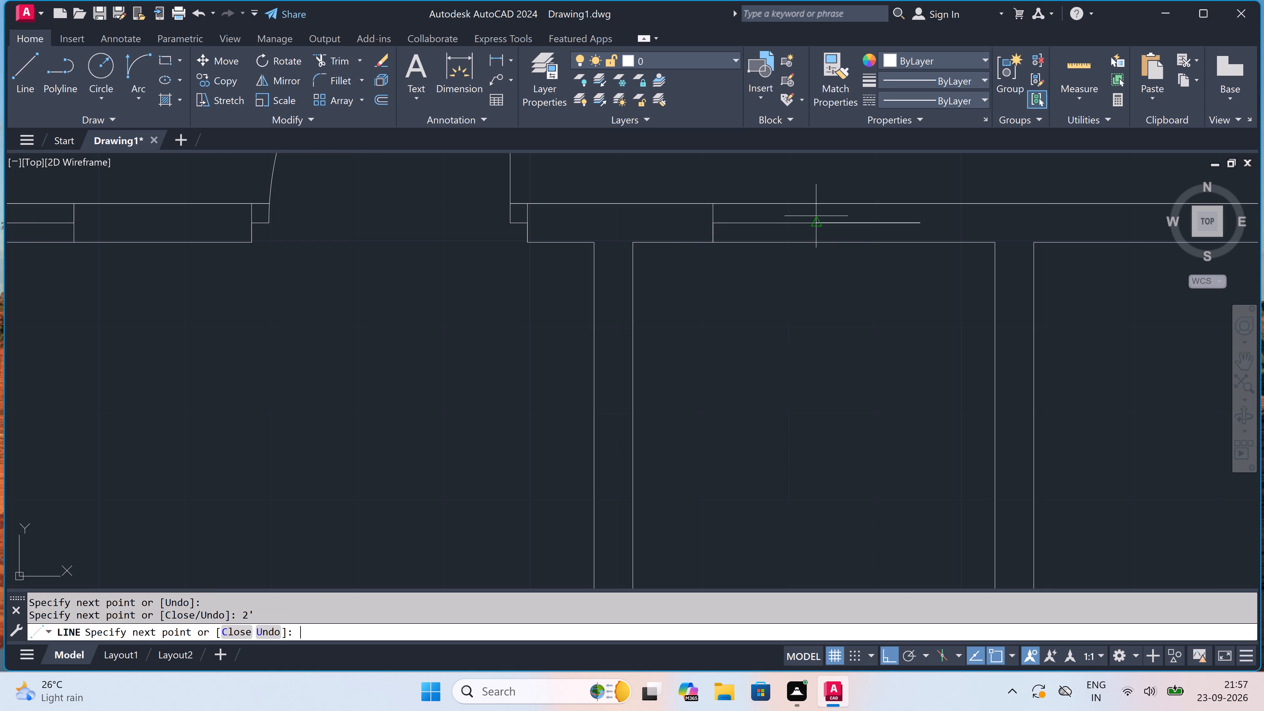
click(925, 199)
click(921, 241)
key(Escape)
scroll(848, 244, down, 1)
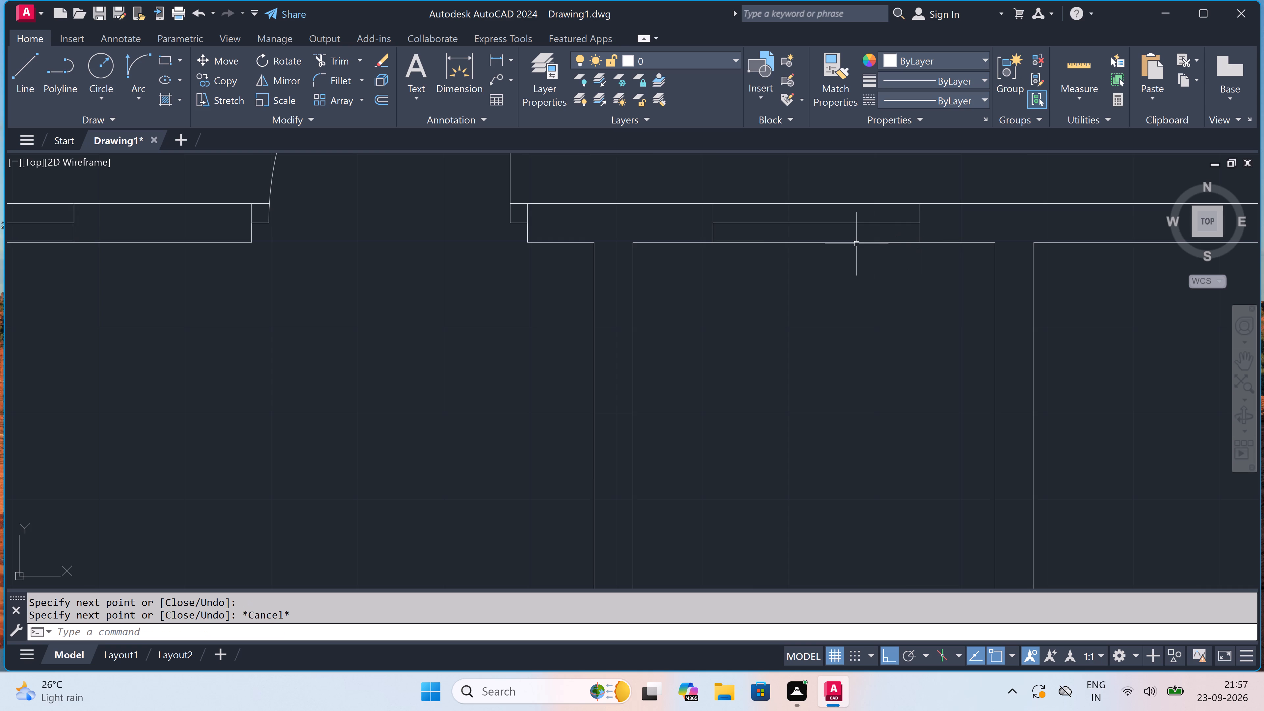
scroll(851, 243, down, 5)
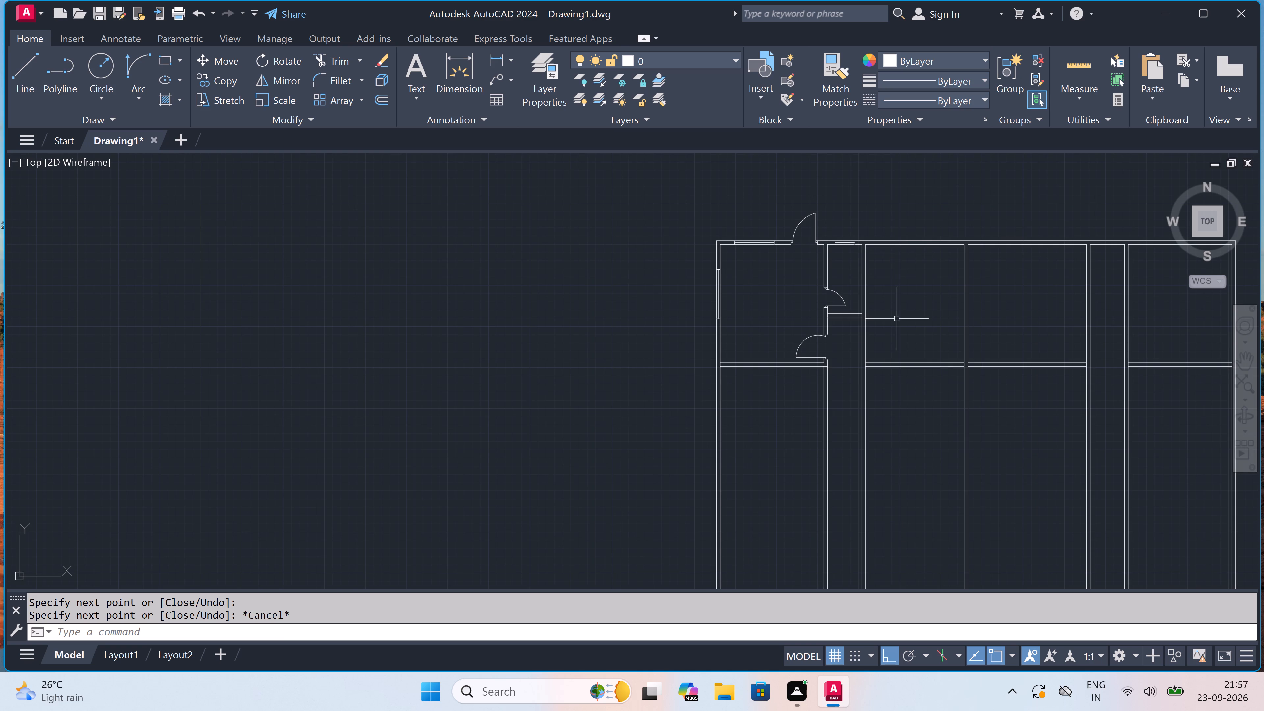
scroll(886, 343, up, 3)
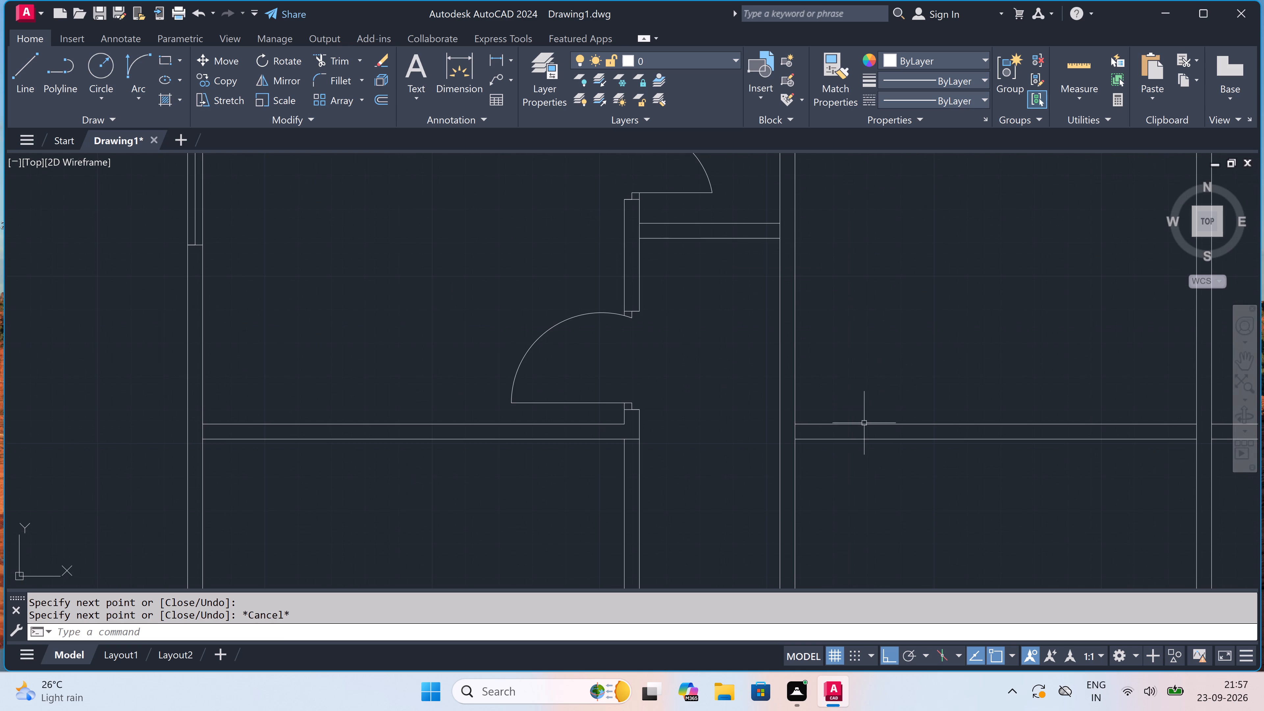
Draw a door jamb across the horizontal wall just right of the second partition, with a 2" stop and a 3' leaf running up.
scroll(863, 426, up, 1)
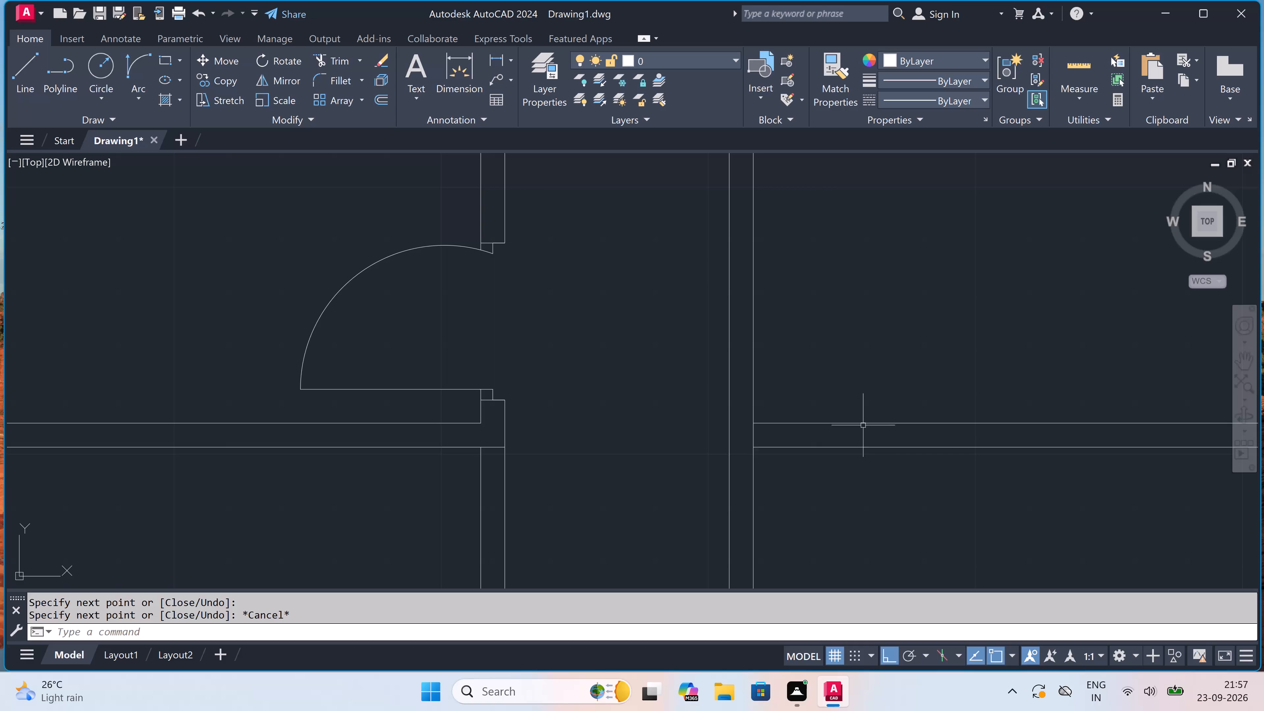
key(space)
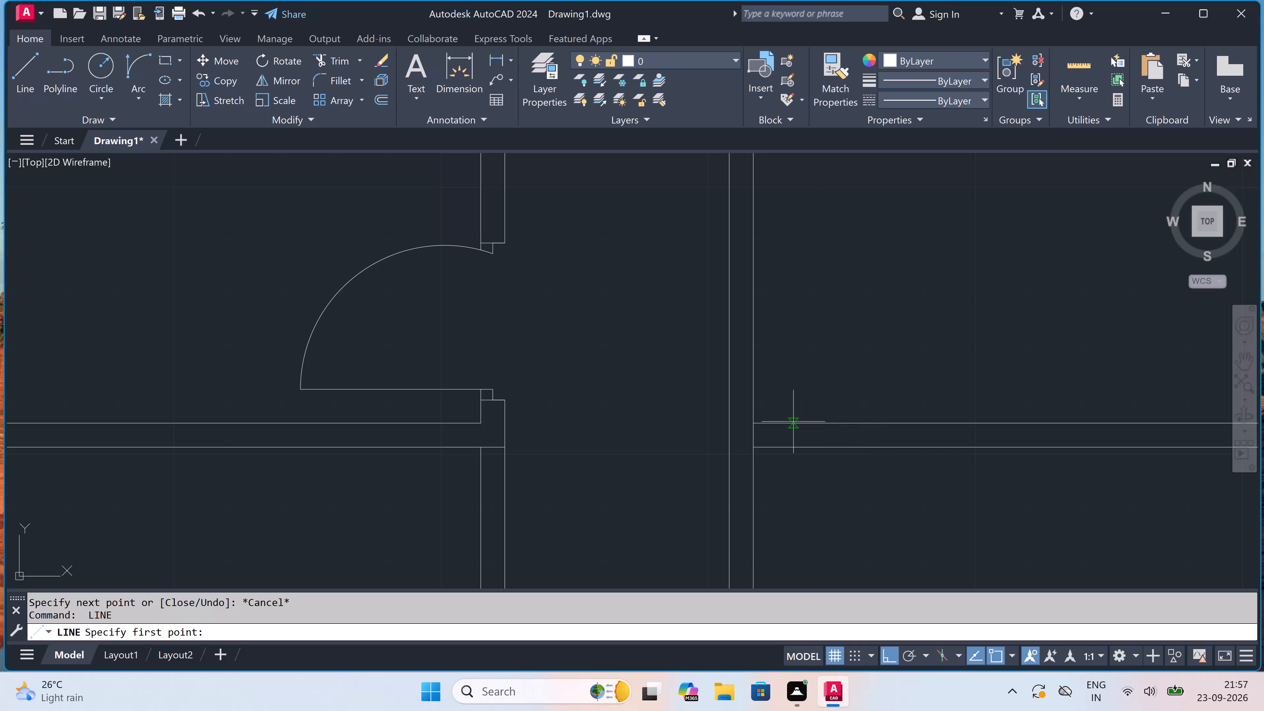
click(785, 421)
click(779, 453)
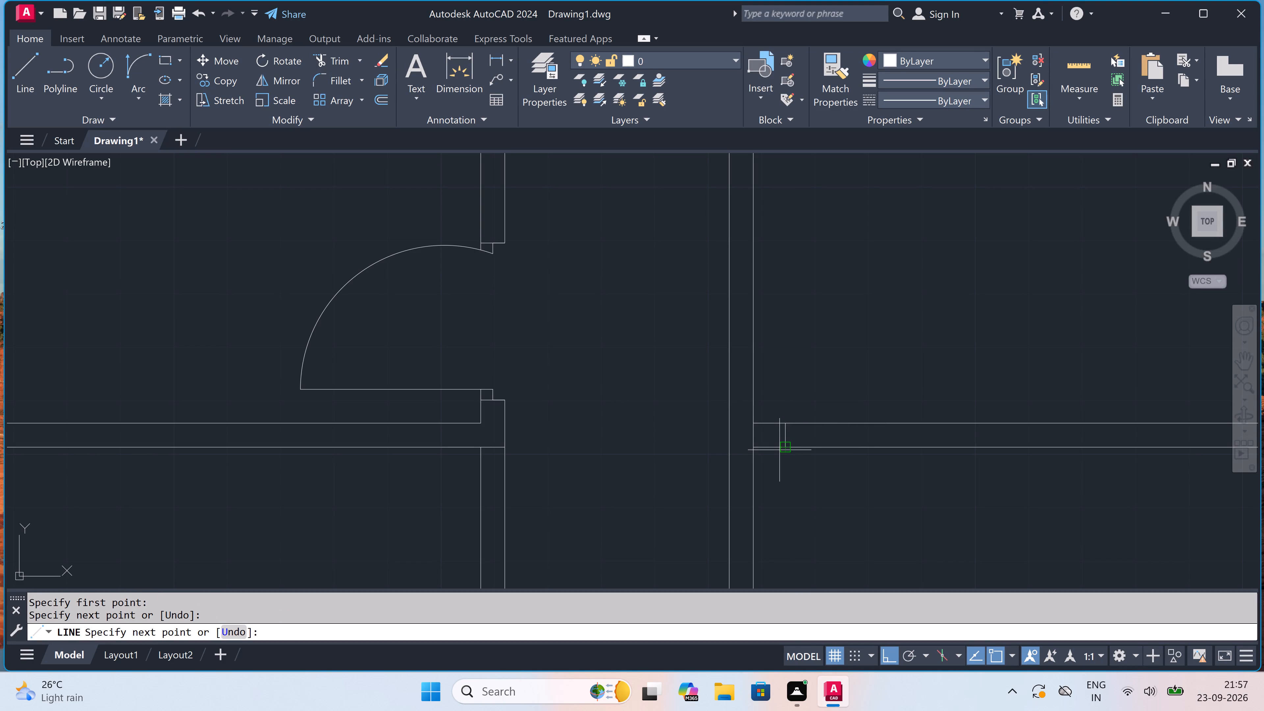
click(786, 435)
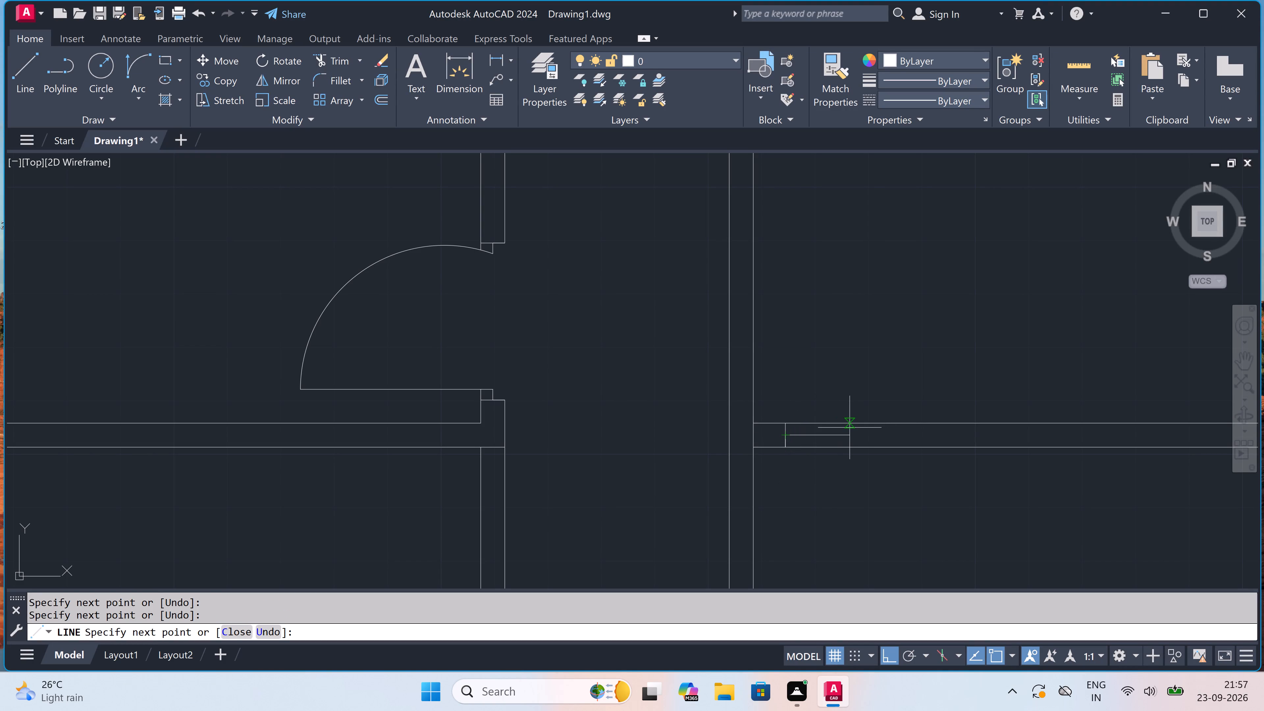
key(2)
key(shift+quotedbl)
key(space)
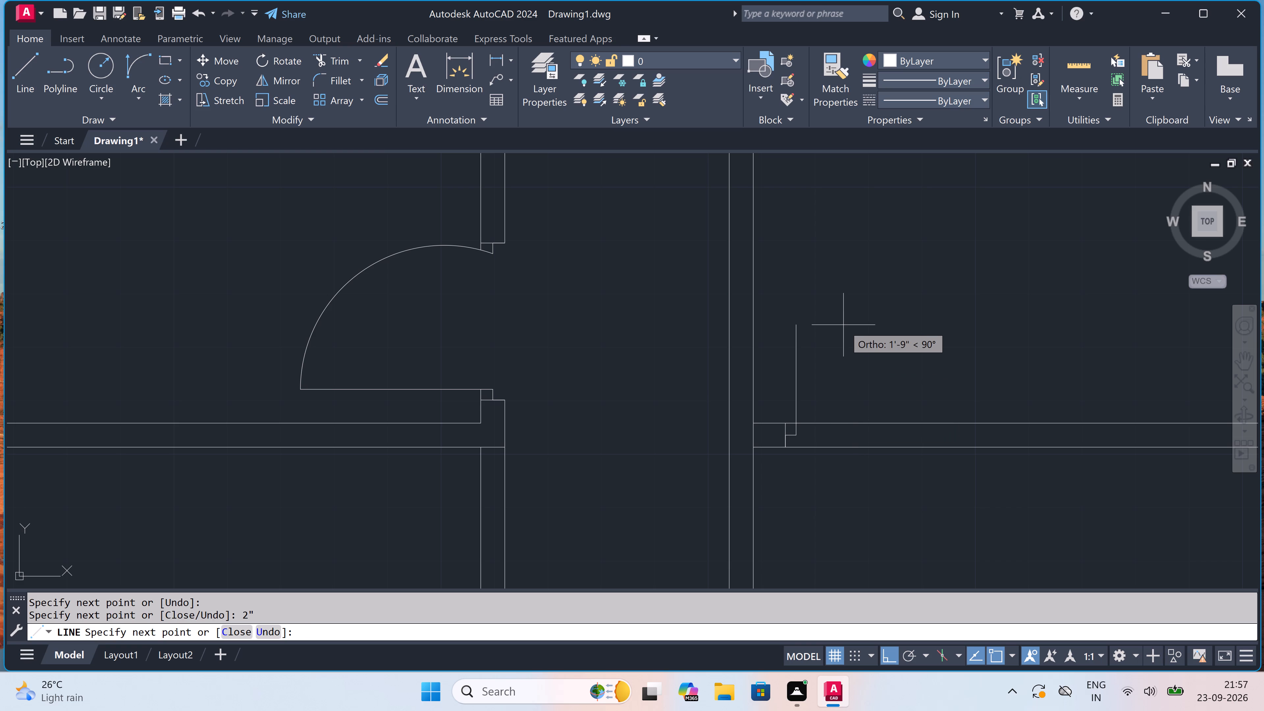
key(3)
key(apostrophe)
key(space)
key(Escape)
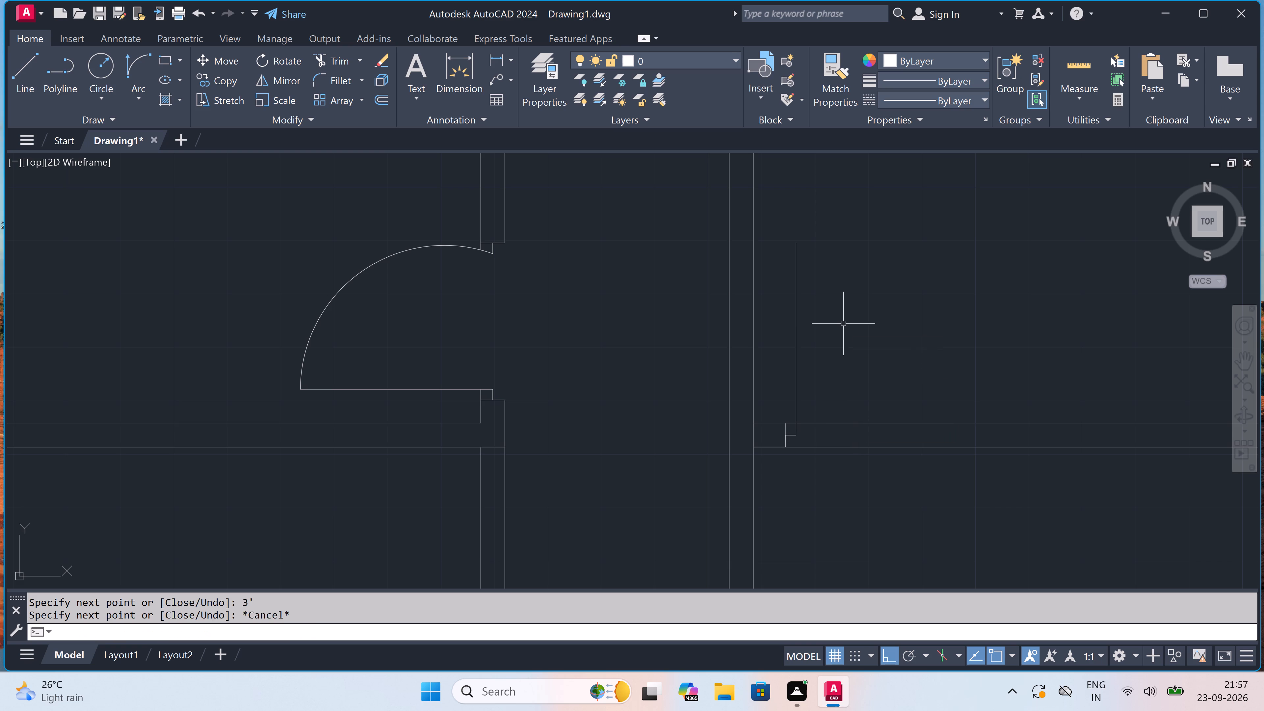
Draw the opposite jamb line across the wall to the right of the leaf, with a 2" stop from its midpoint toward the opening.
key(space)
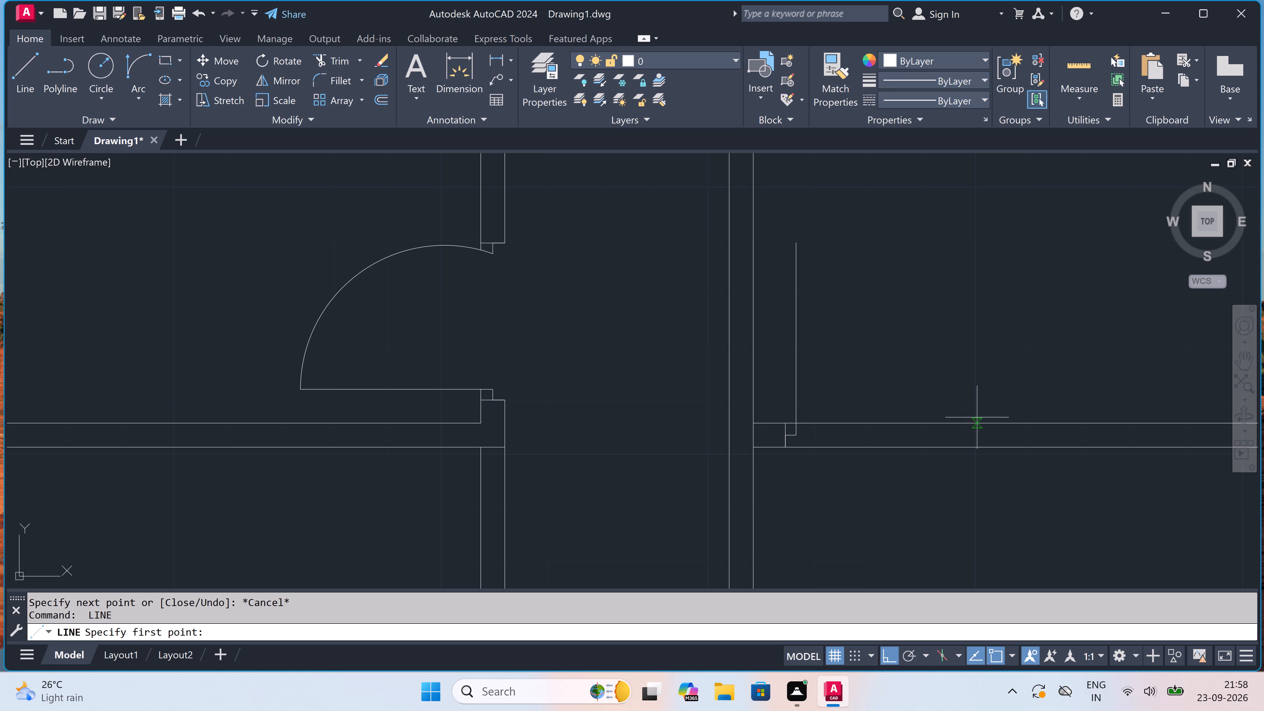
click(969, 426)
click(968, 440)
click(967, 437)
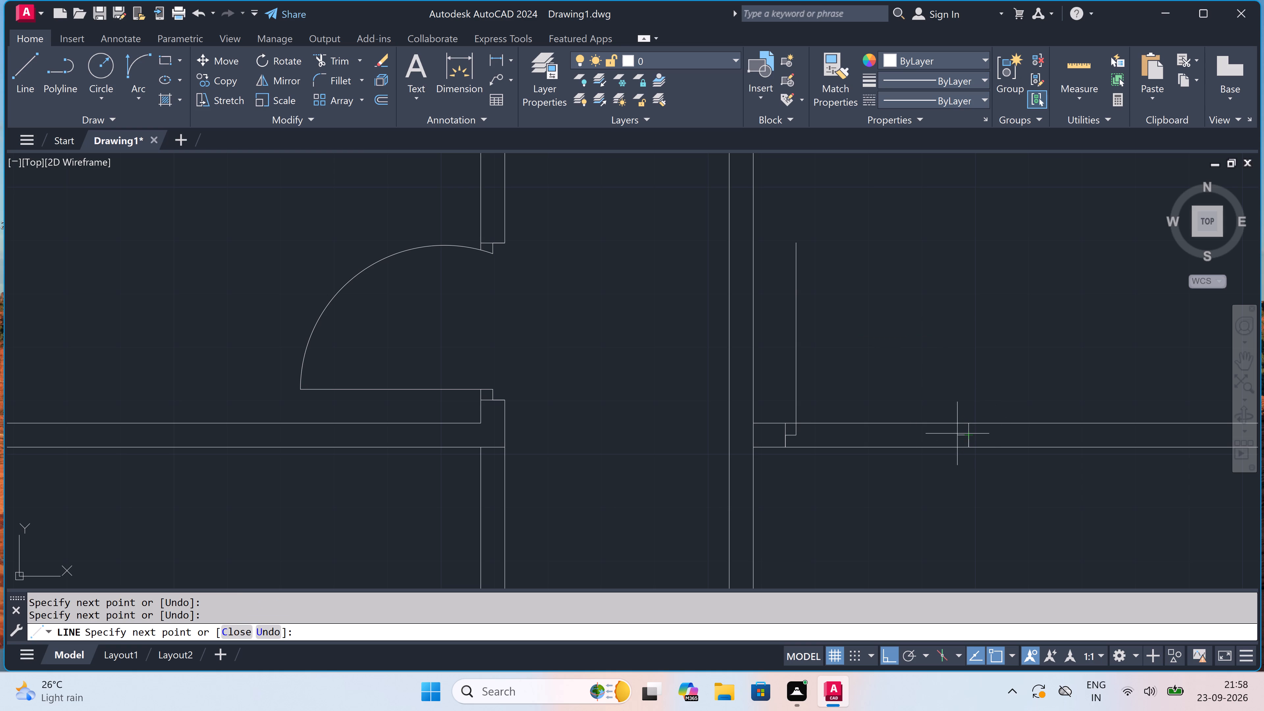
key(2)
key(shift+quotedbl)
key(space)
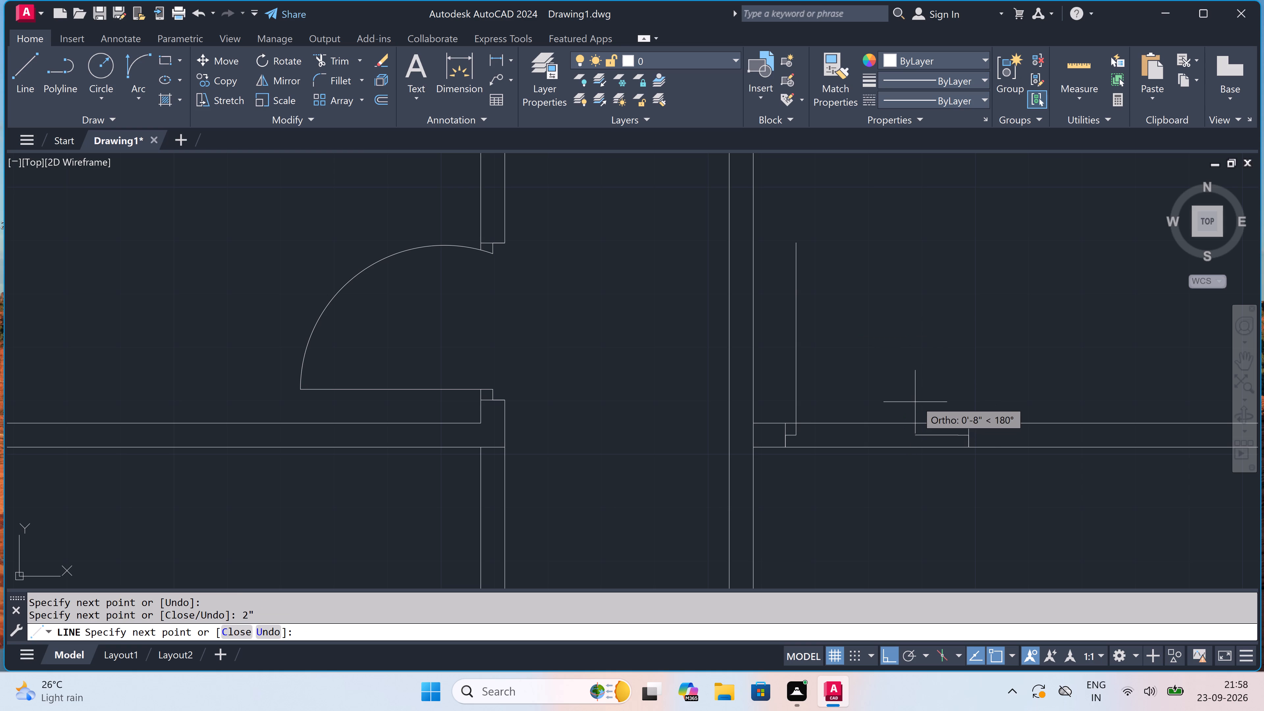
key(Escape)
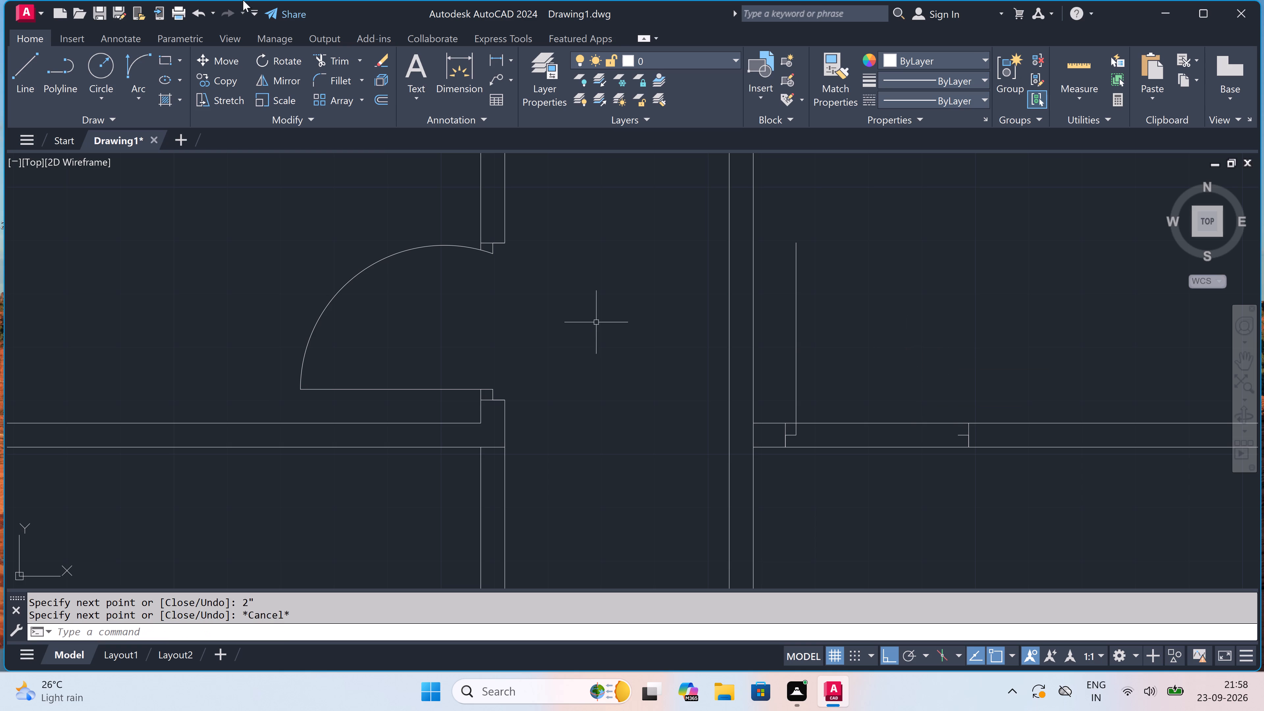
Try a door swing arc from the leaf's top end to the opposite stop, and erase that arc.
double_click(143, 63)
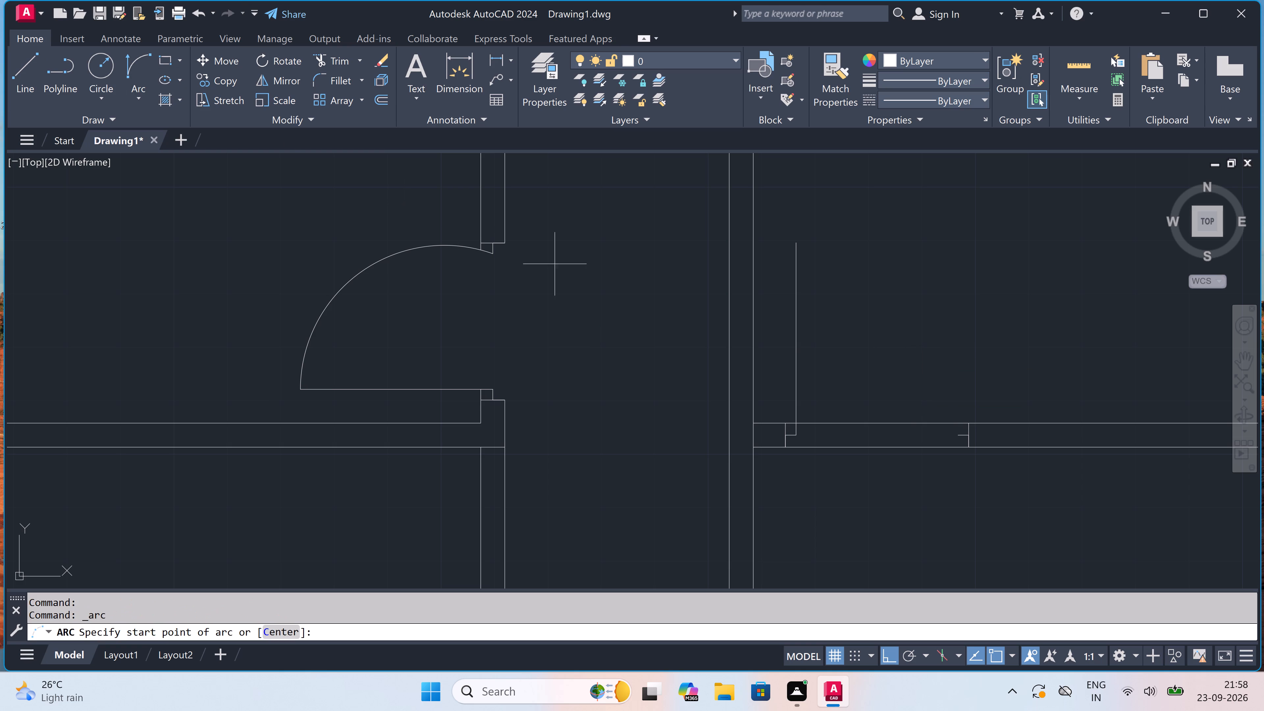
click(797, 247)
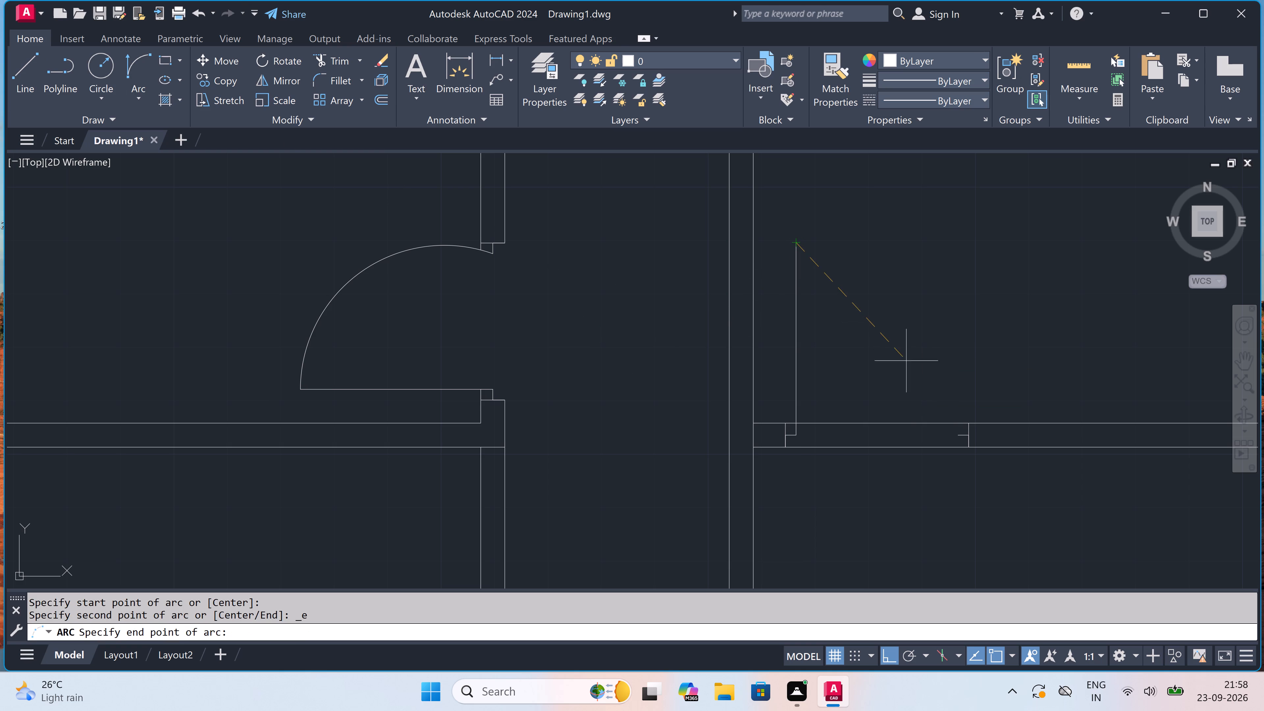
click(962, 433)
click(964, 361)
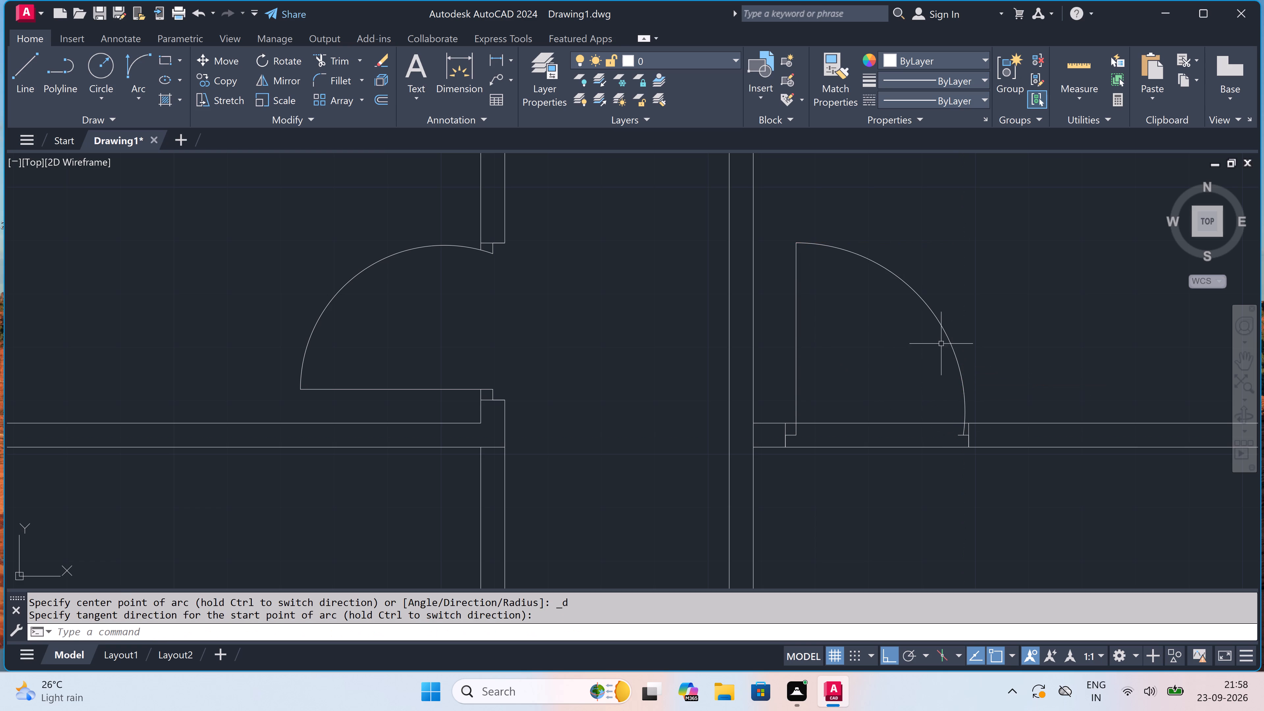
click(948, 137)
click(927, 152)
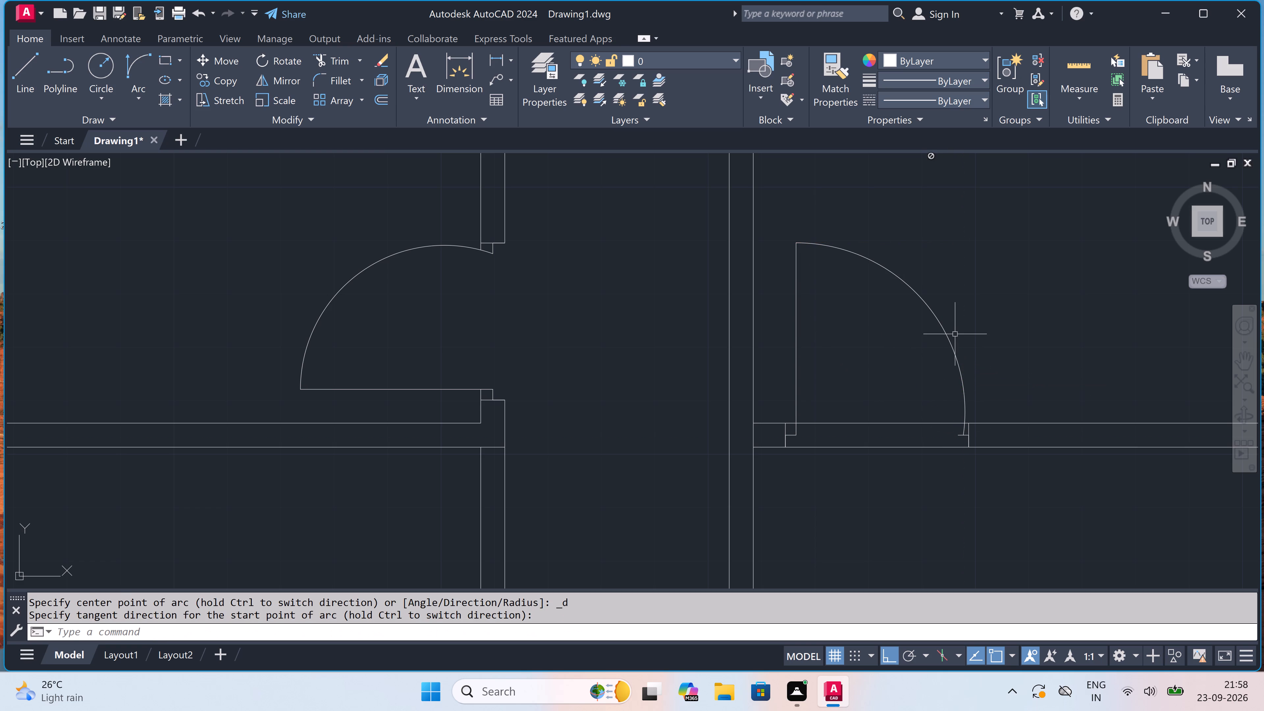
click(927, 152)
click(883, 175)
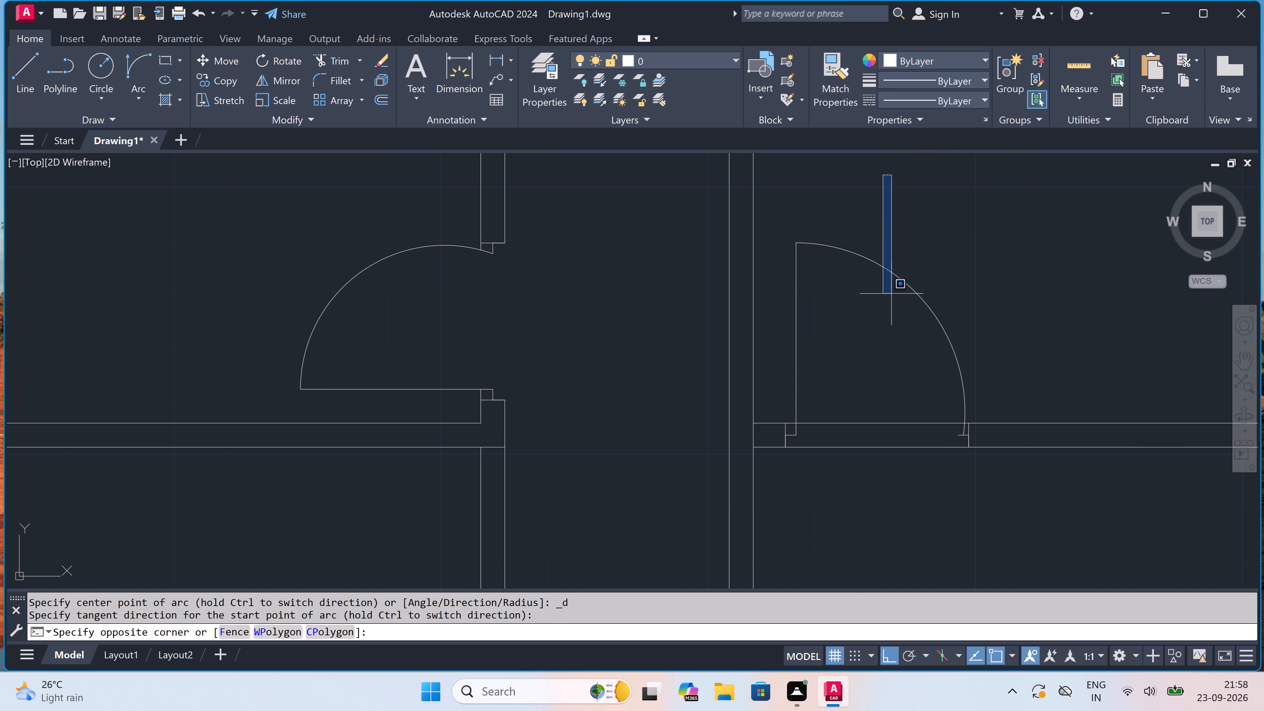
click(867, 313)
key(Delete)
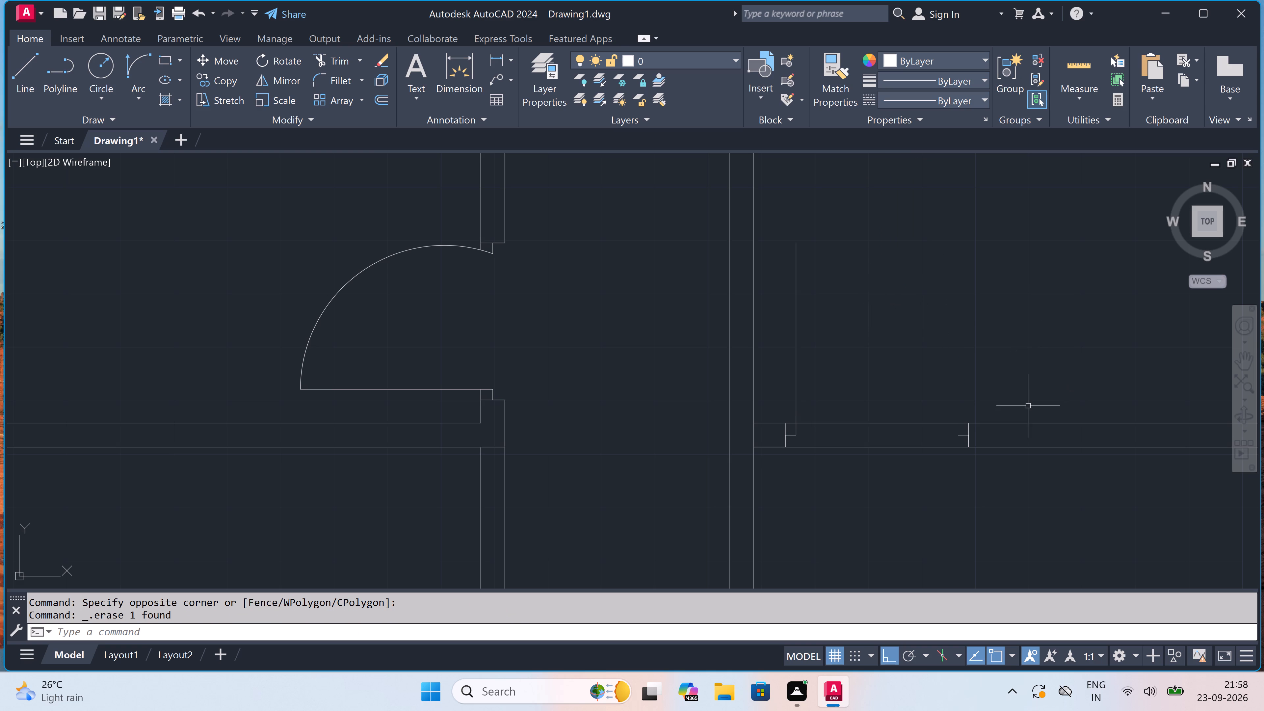
Draw the door swing arc from the inner end of the opposite stop to the top end of the 3' leaf.
click(129, 54)
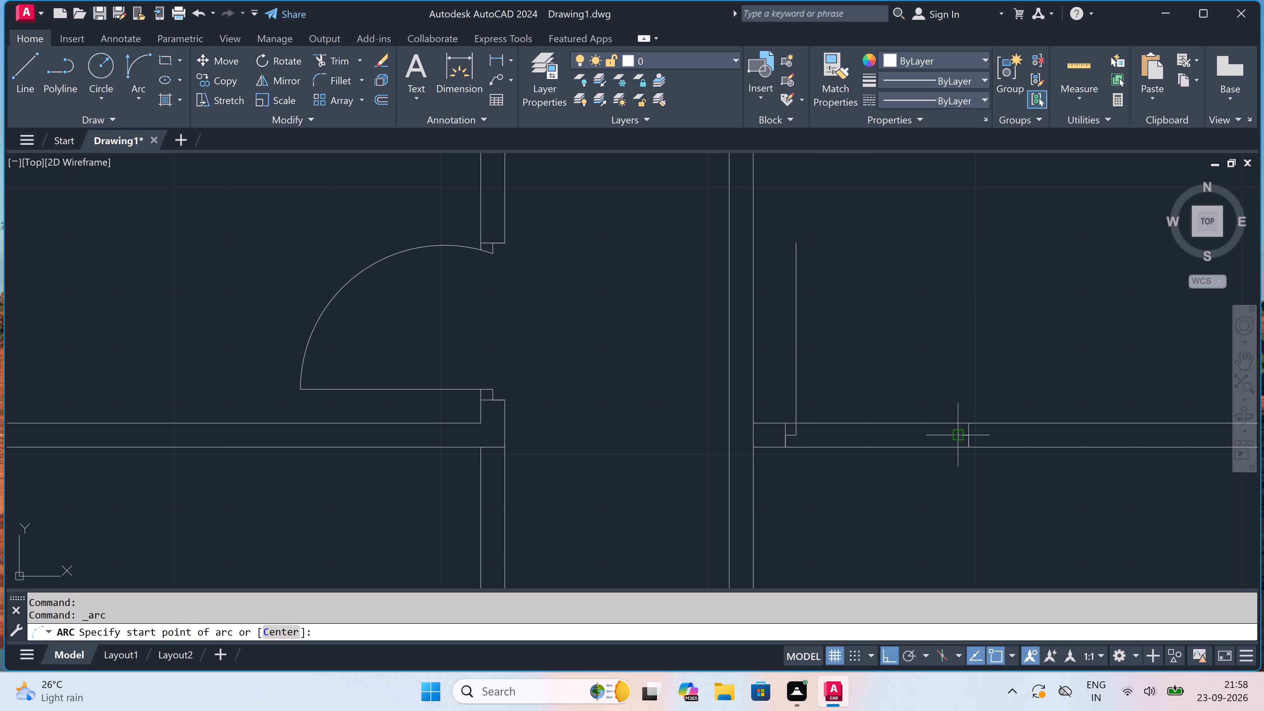
drag(957, 433, 957, 428)
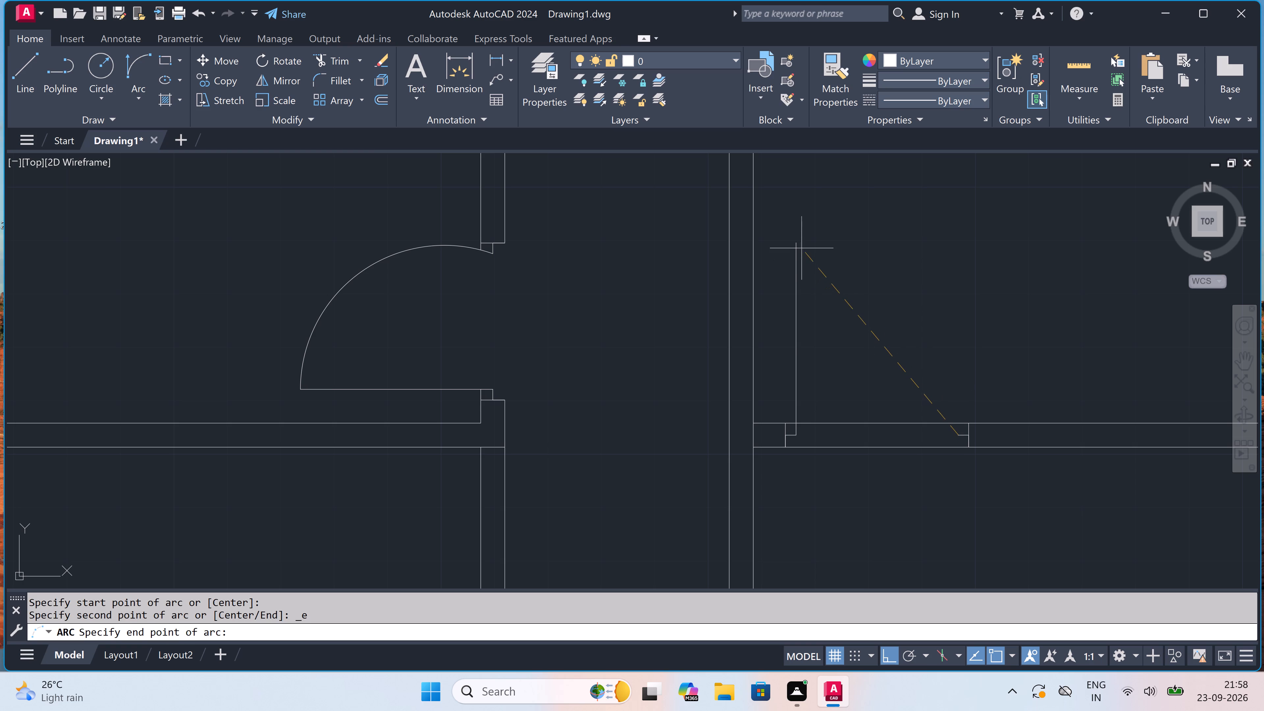
click(797, 243)
click(827, 237)
Trim both wall lines out of the new door opening and the partition face line inside the adjoining wall junction.
scroll(827, 237, down, 1)
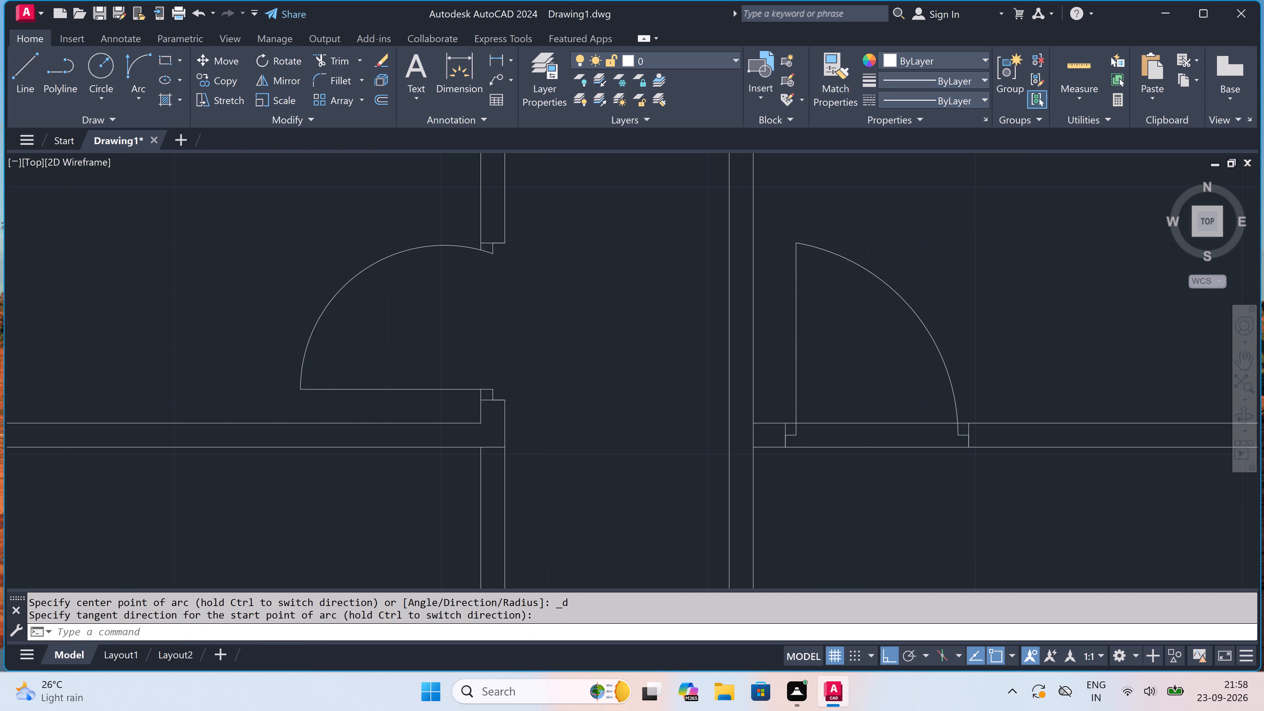
scroll(827, 237, down, 1)
scroll(846, 286, up, 2)
key(t)
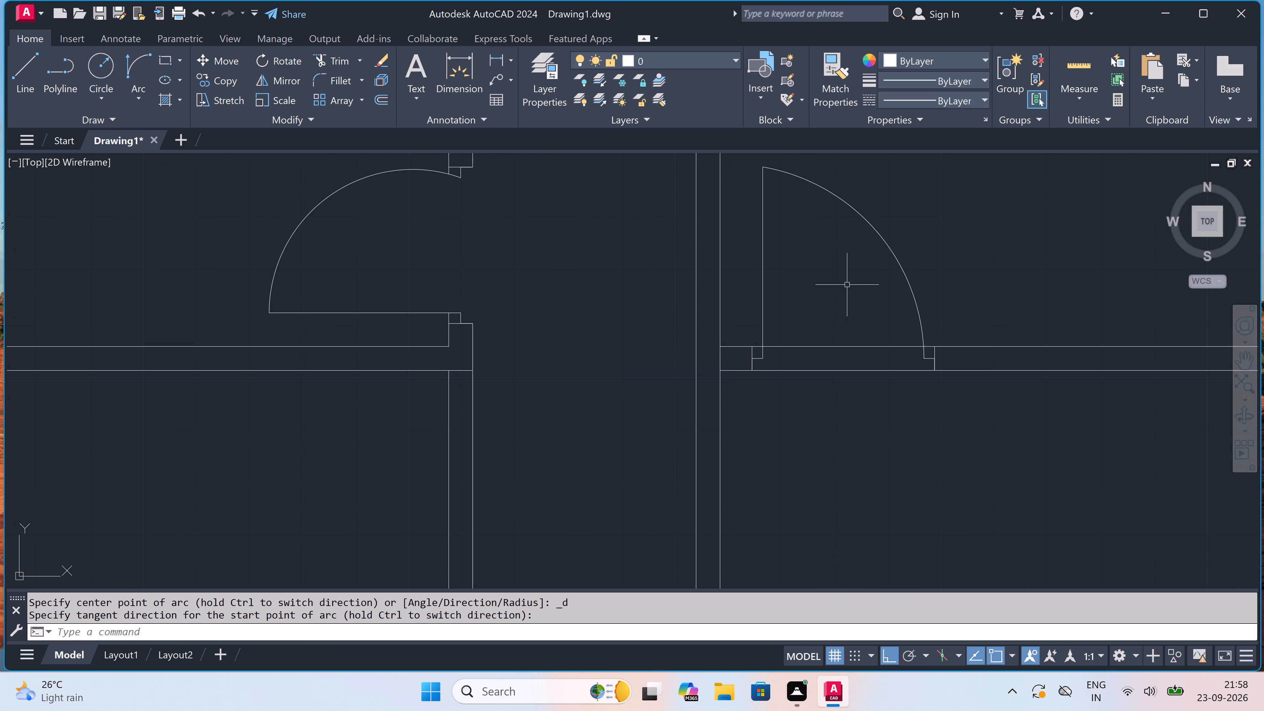
key(r)
key(space)
click(841, 282)
click(828, 450)
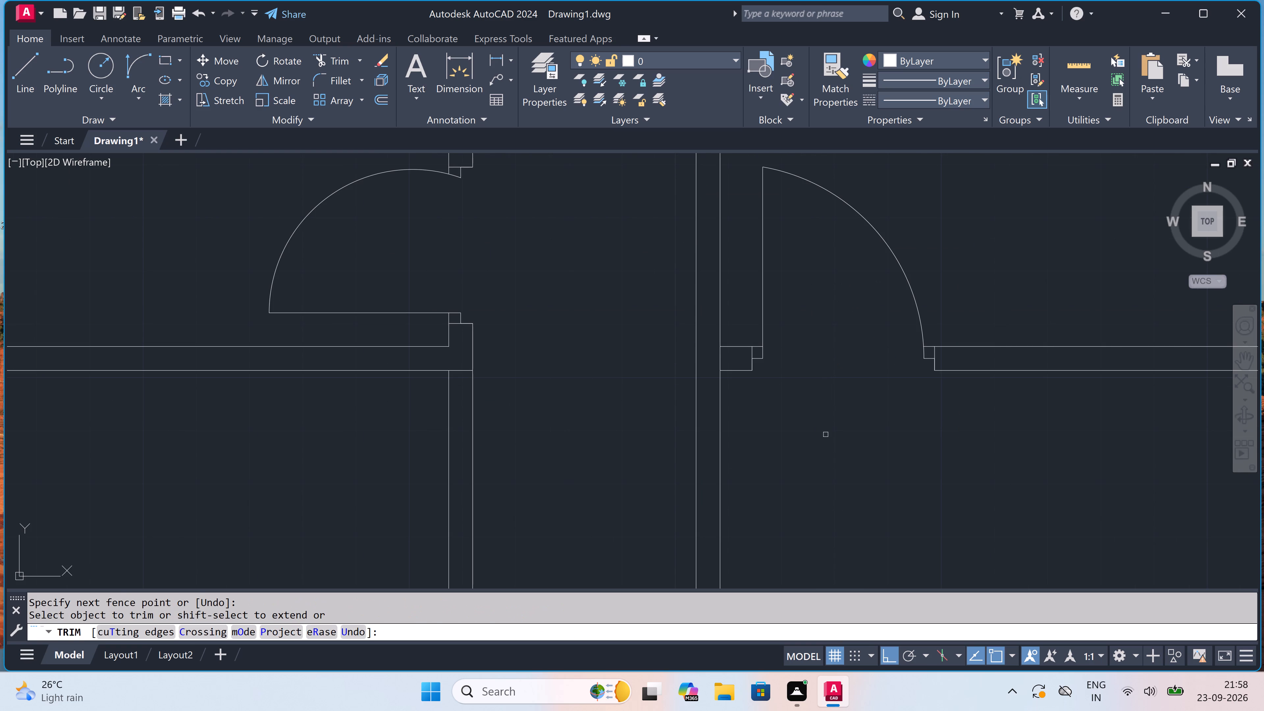
scroll(726, 330, up, 1)
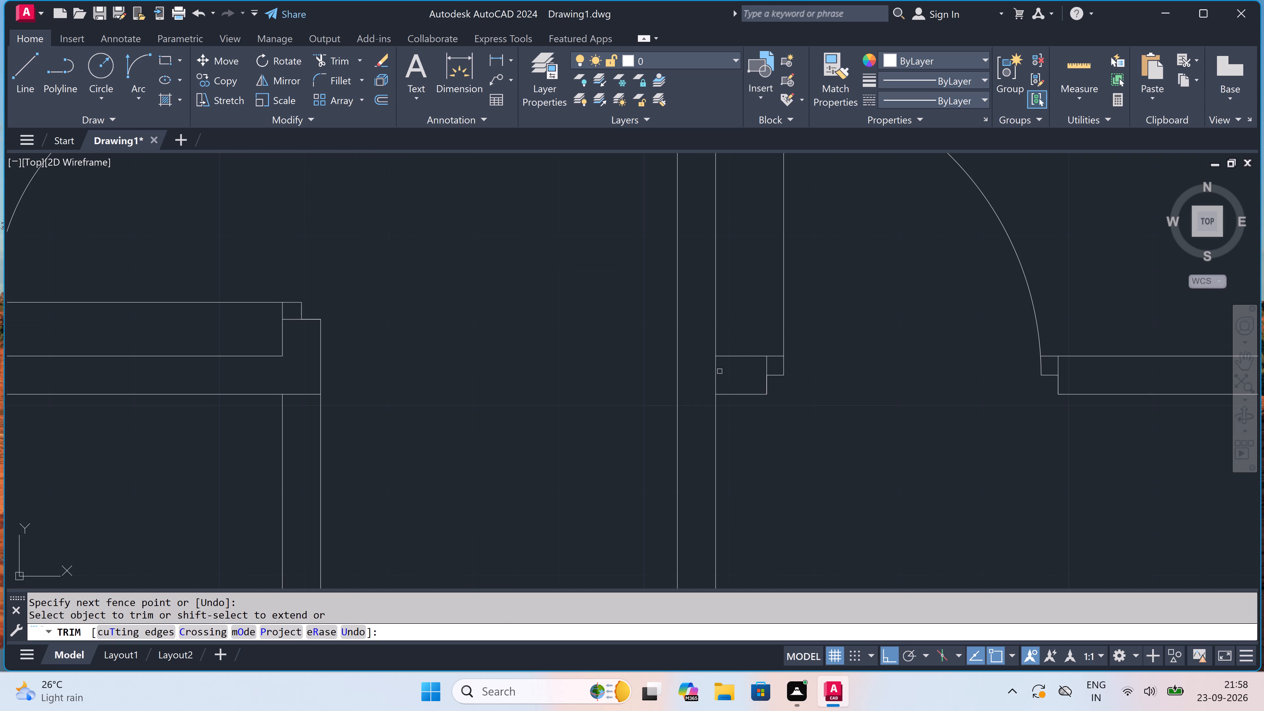
click(718, 367)
scroll(718, 367, down, 5)
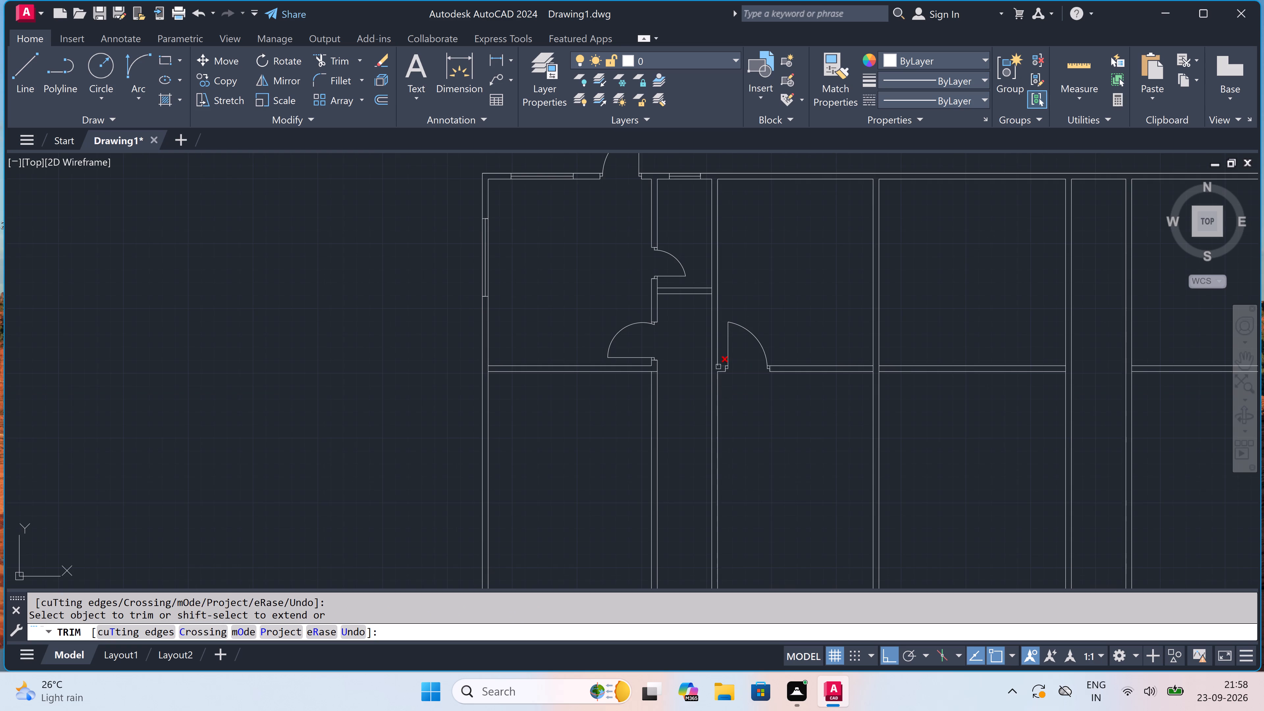
scroll(780, 344, down, 3)
scroll(791, 312, up, 3)
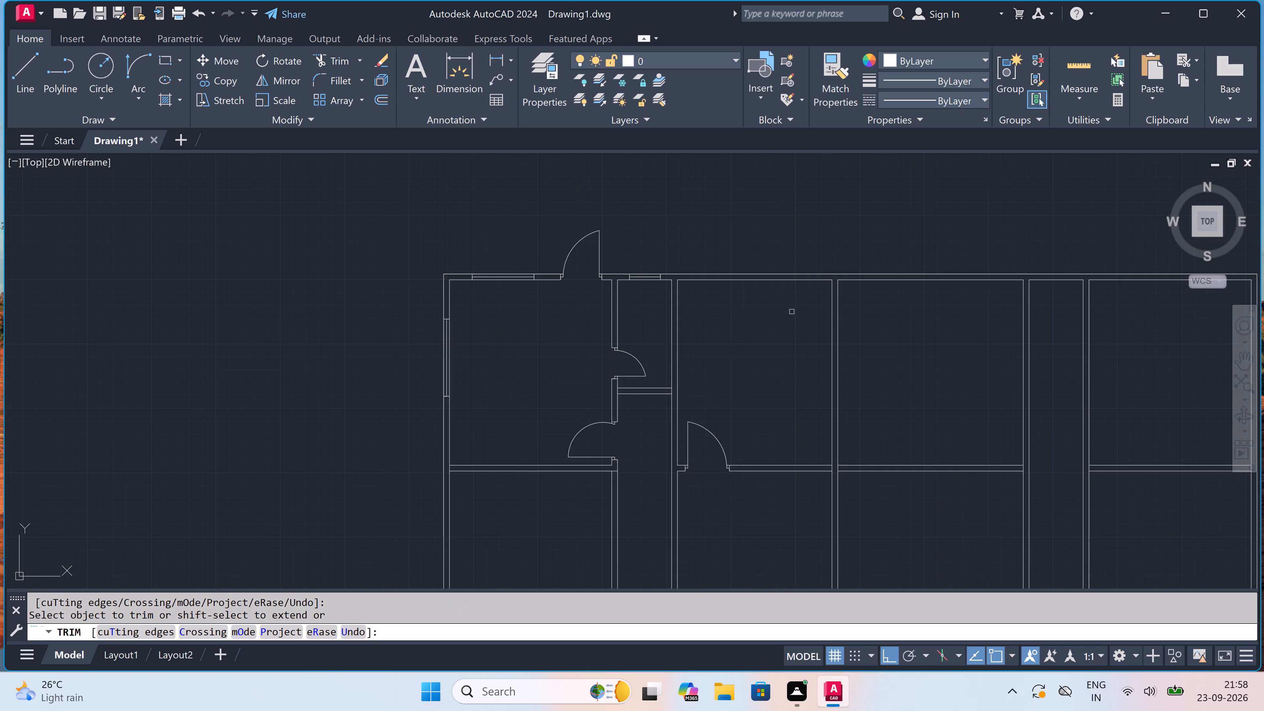
key(Escape)
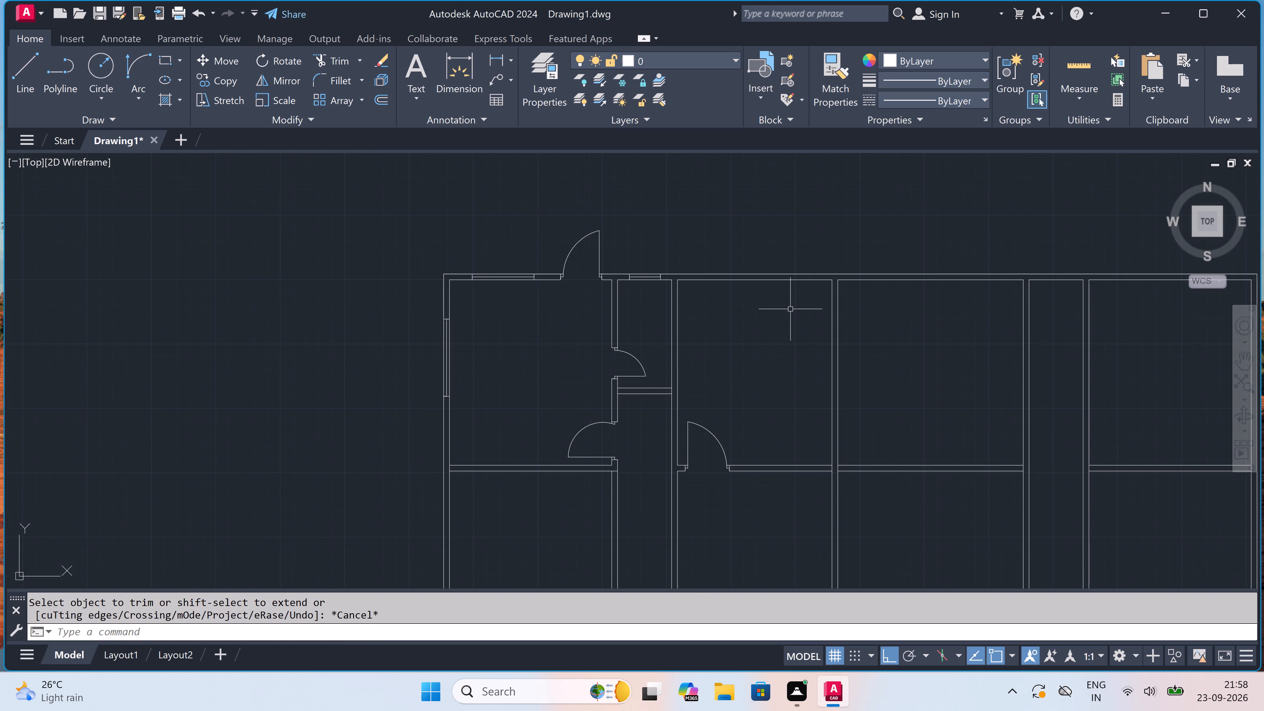
Draw a 5' window in the top outer wall of the third room, with a centre line and end lines across the wall.
scroll(753, 240, up, 3)
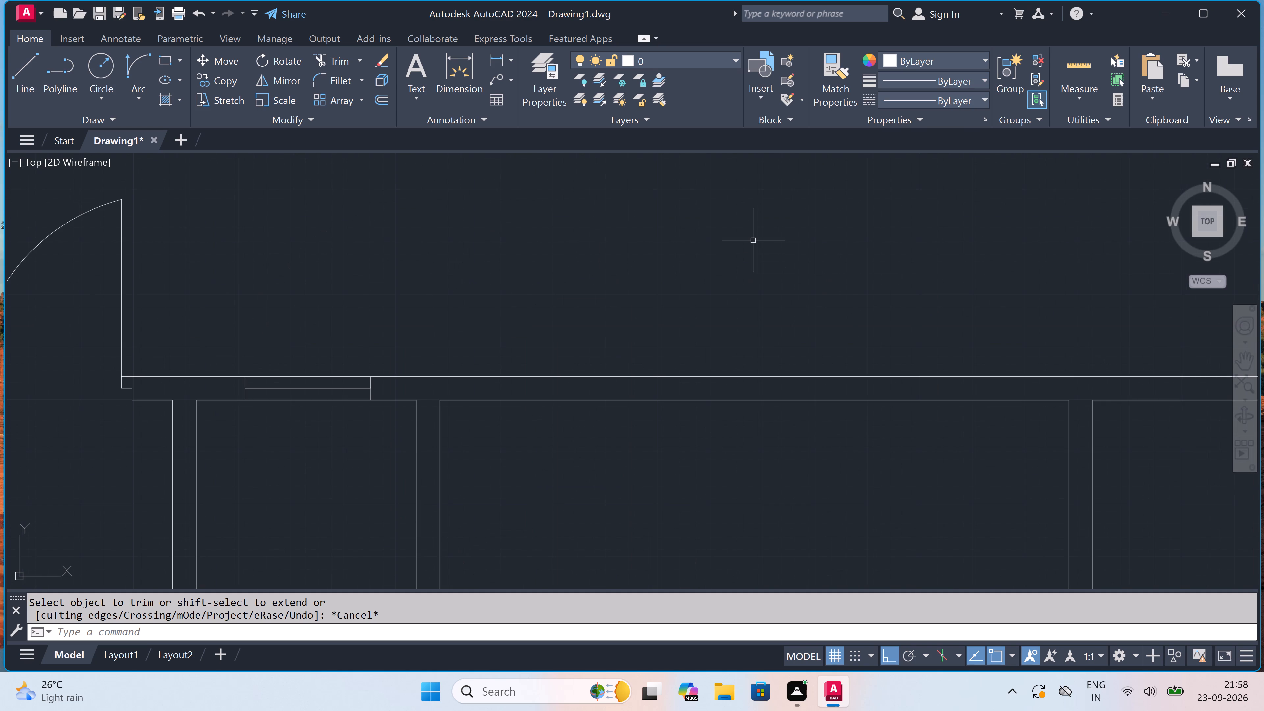
text(l)
key(space)
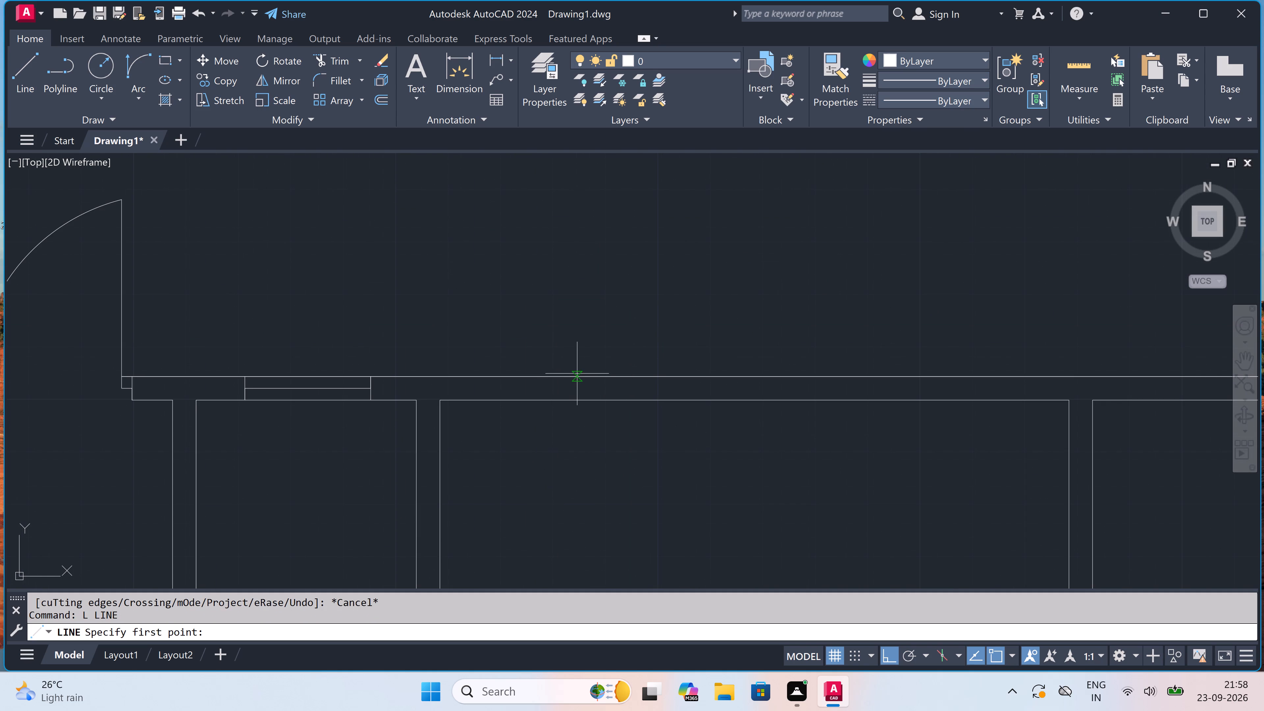
click(591, 377)
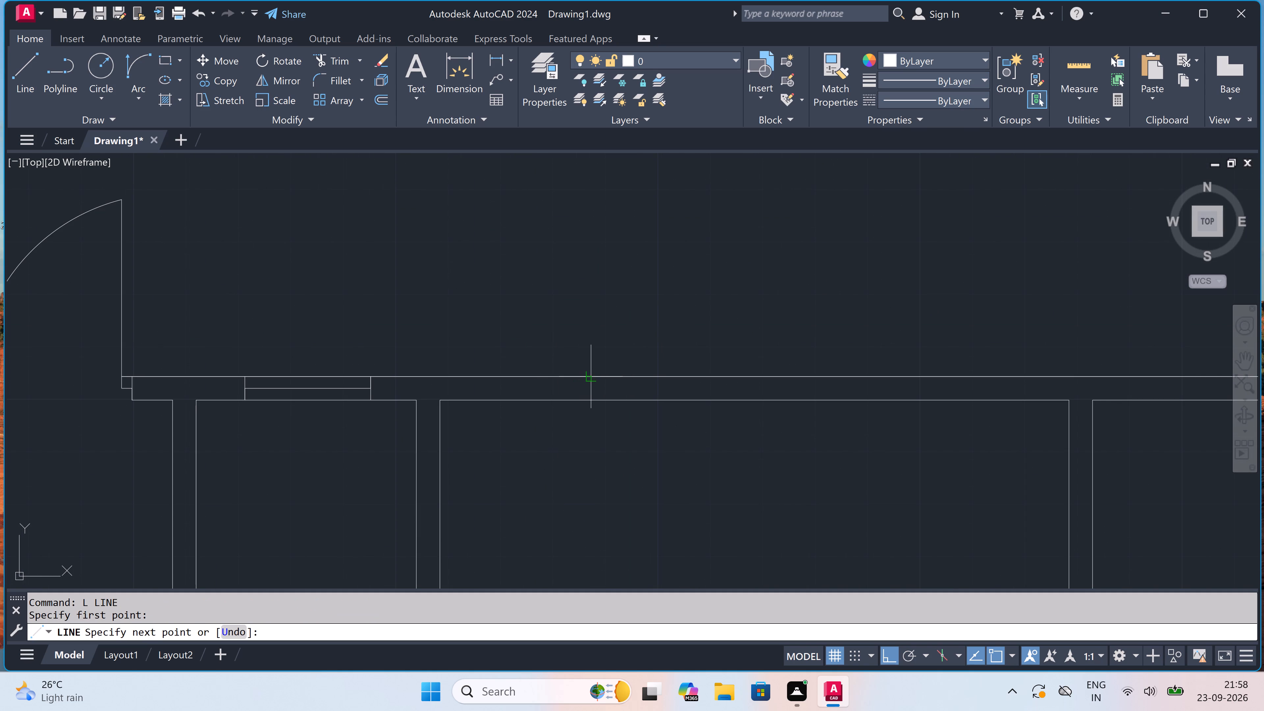
click(590, 397)
drag(591, 385, 598, 385)
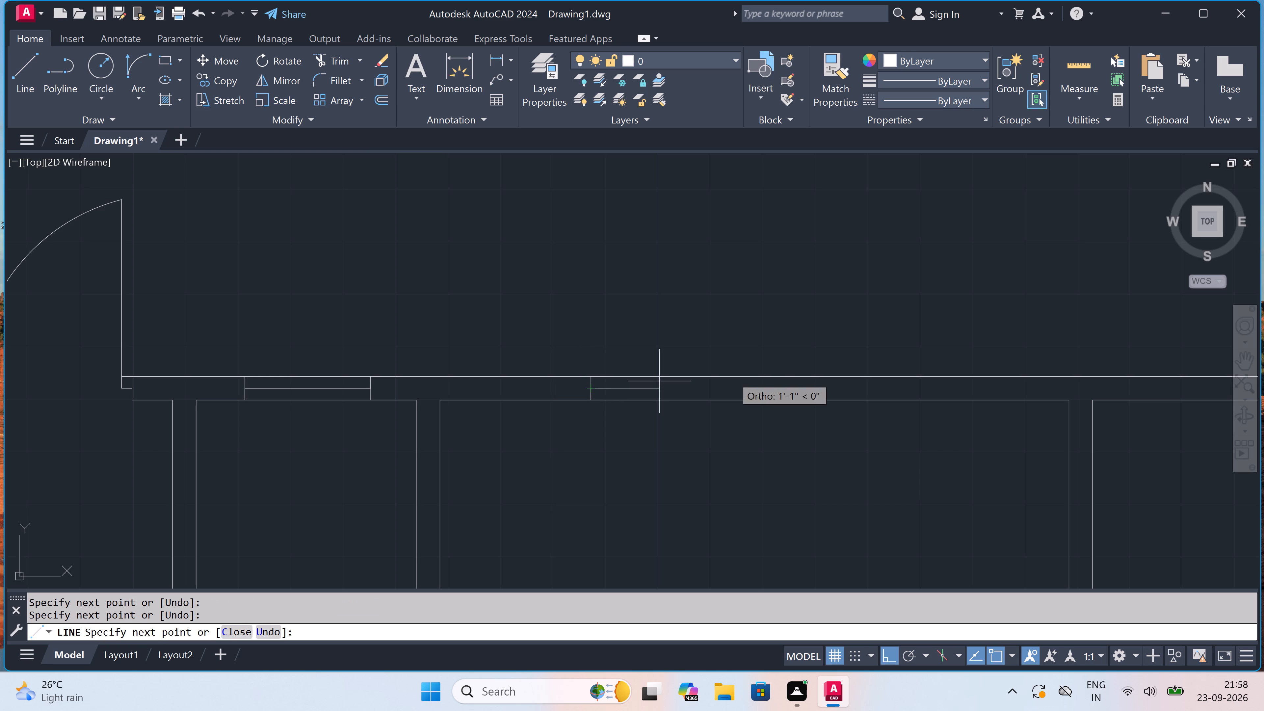
key(5)
key(apostrophe)
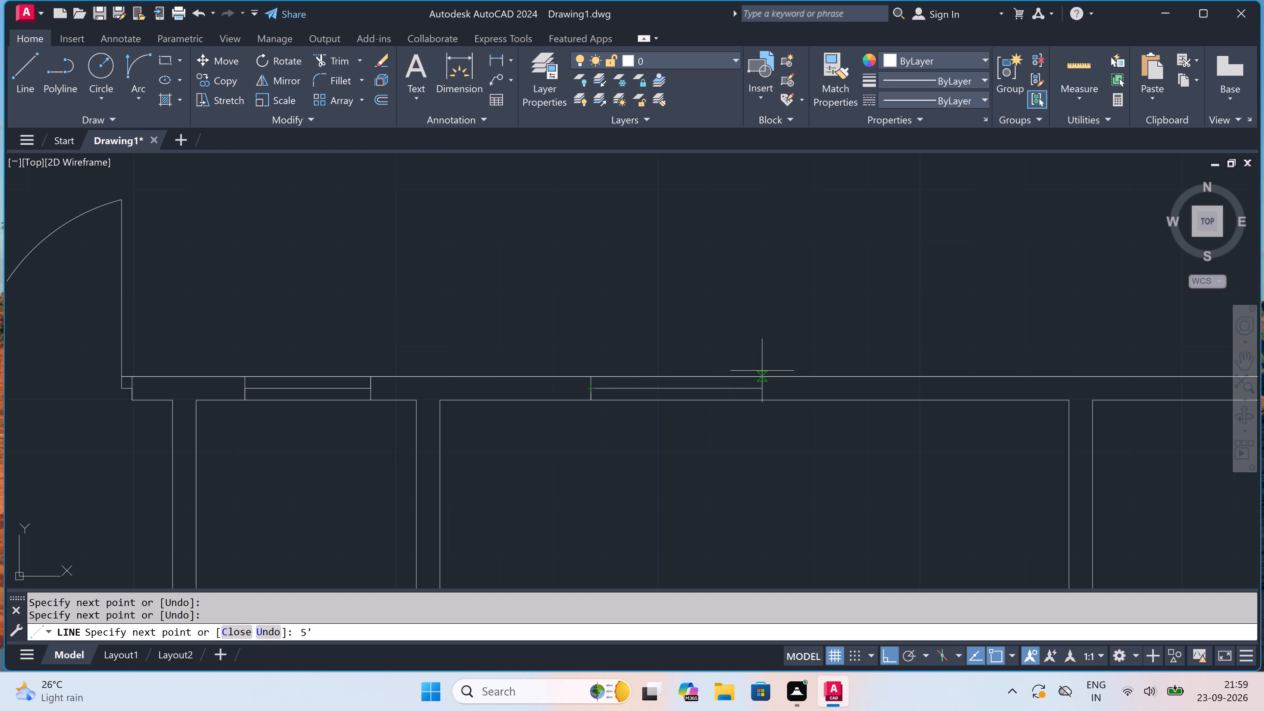
key(space)
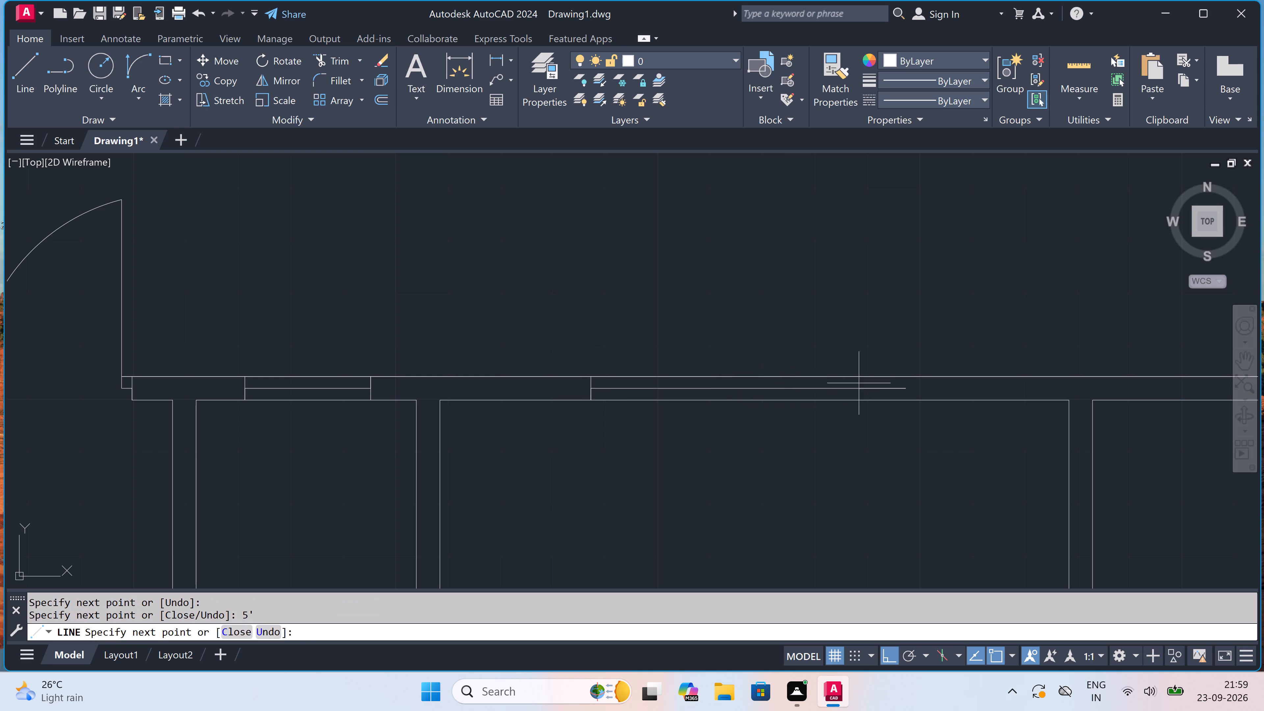
click(907, 375)
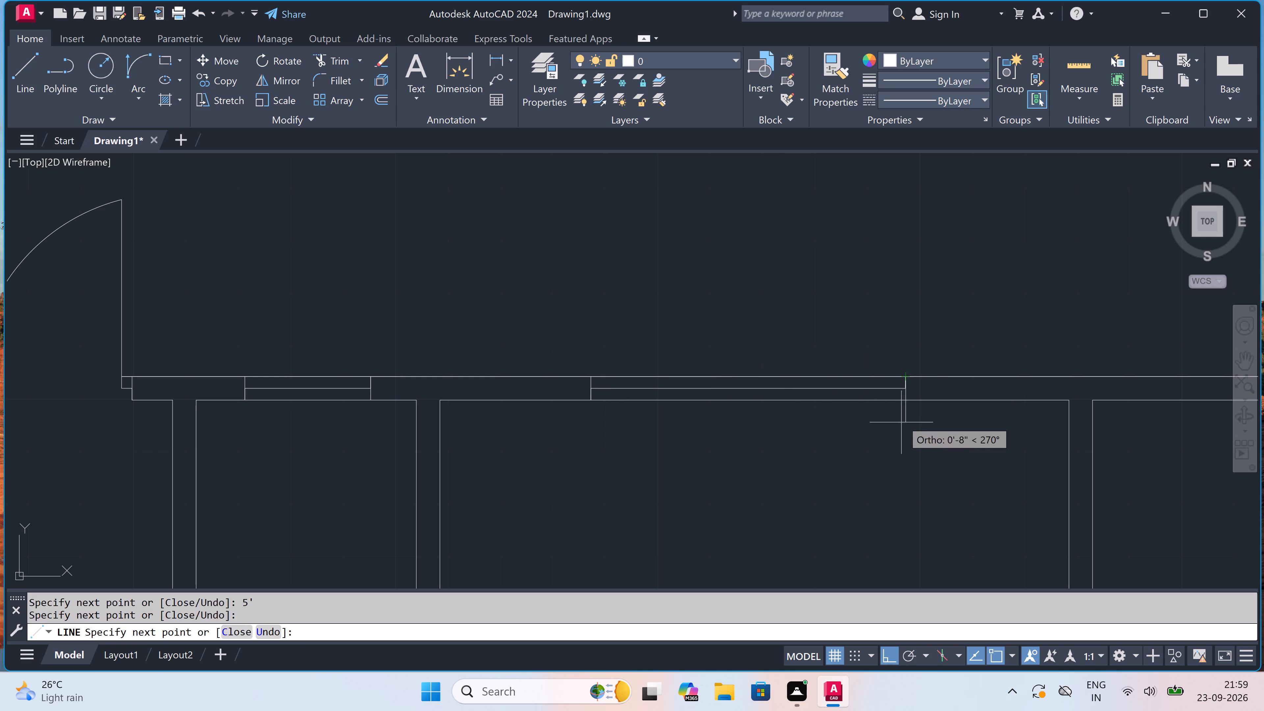
click(907, 401)
key(Escape)
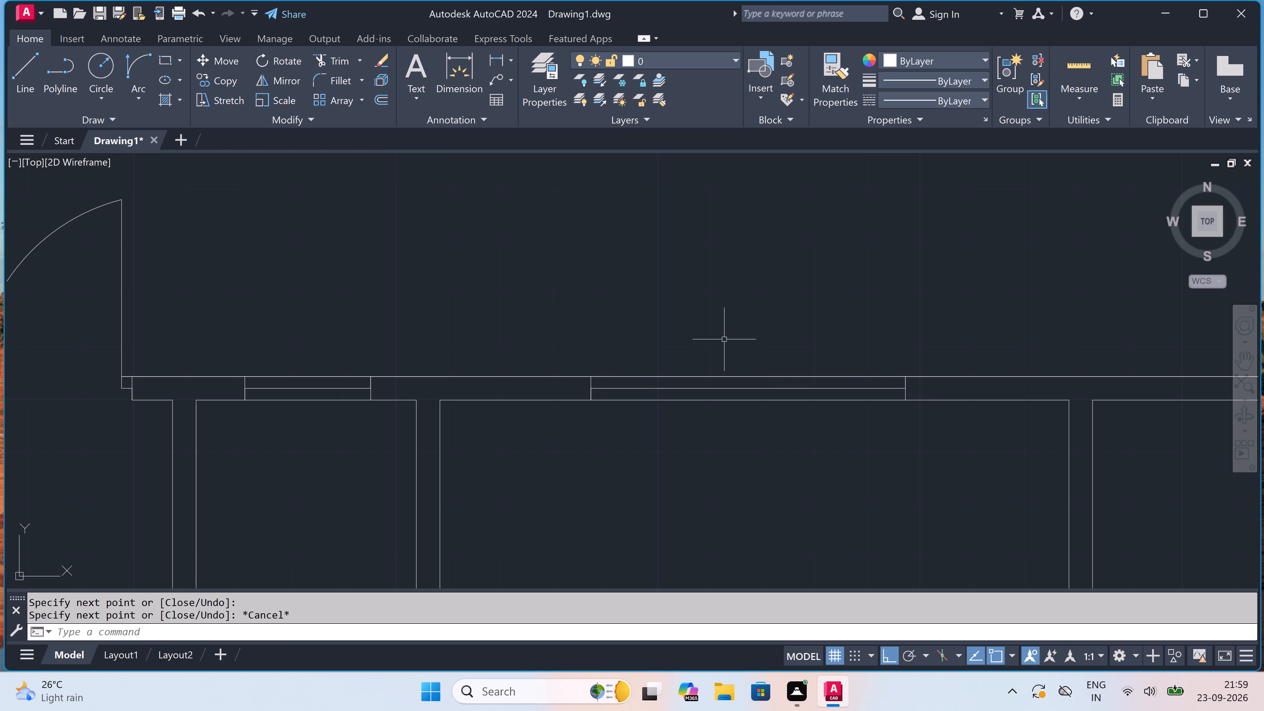
Draw a door jamb line across the fourth room's lower wall near its right end, with a 2" stop leftward from the jamb's midpoint.
scroll(724, 338, down, 5)
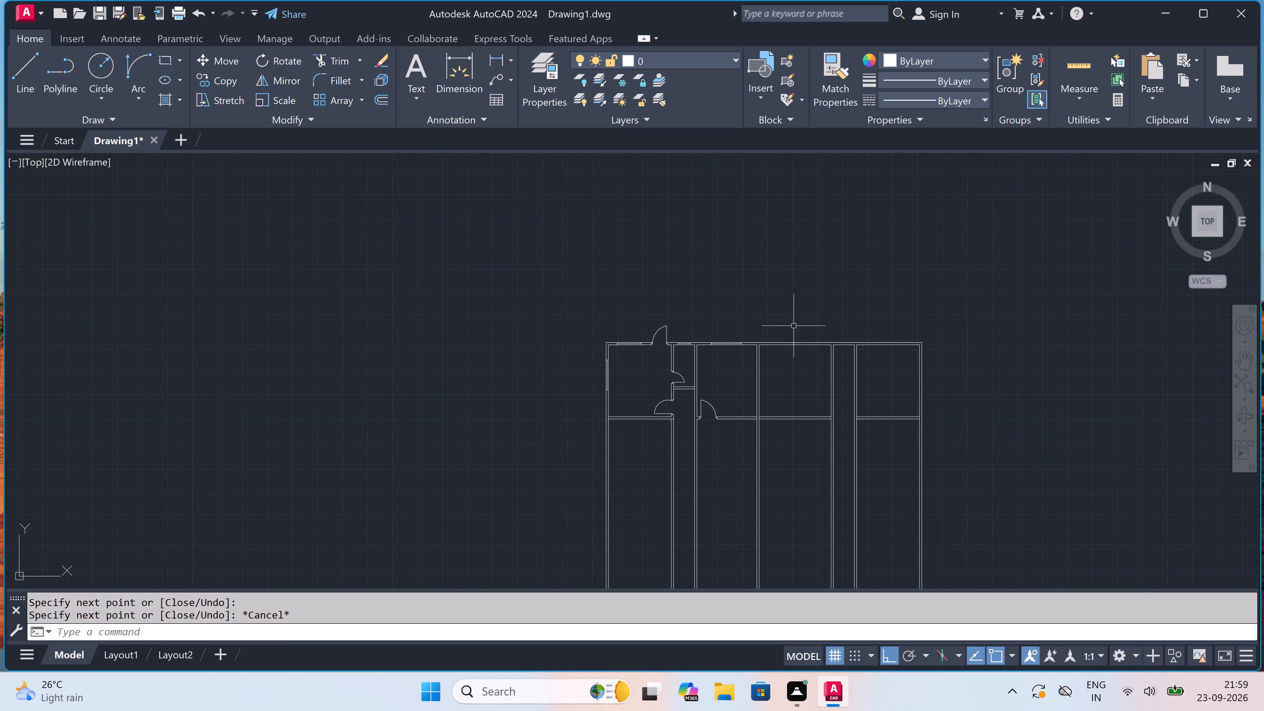
scroll(802, 409, up, 3)
scroll(889, 426, up, 2)
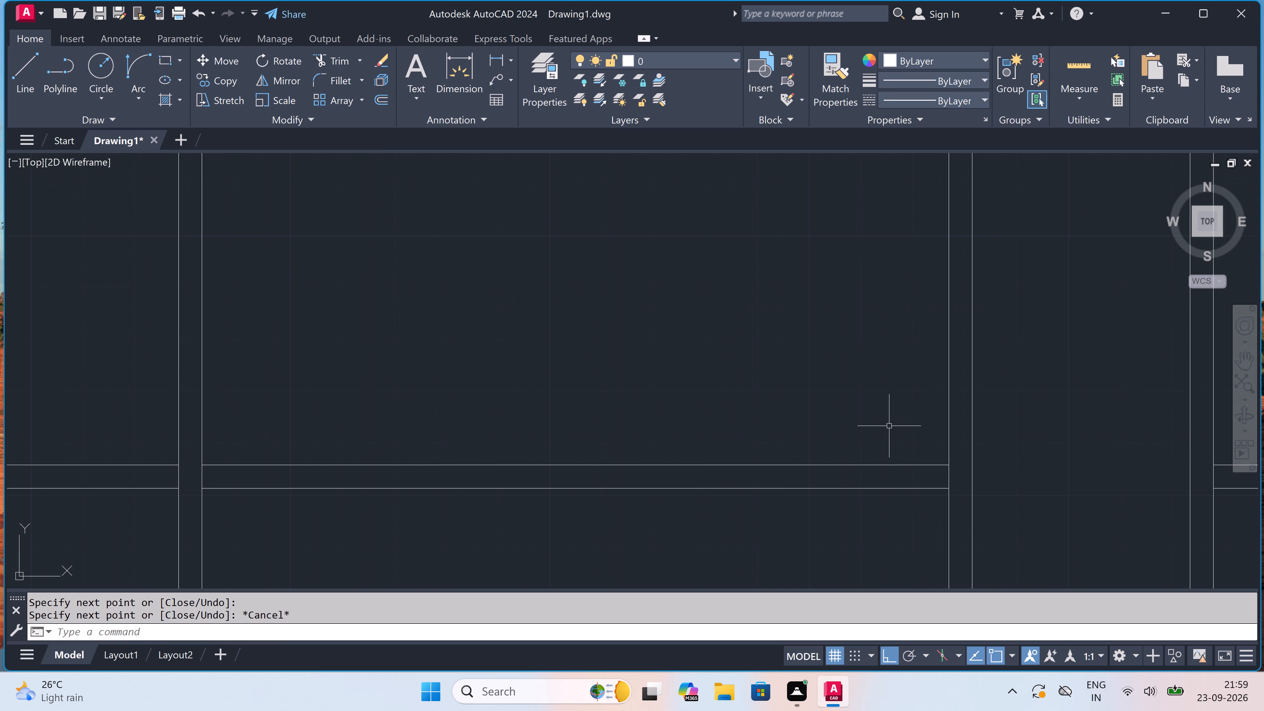
key(space)
scroll(898, 461, down, 2)
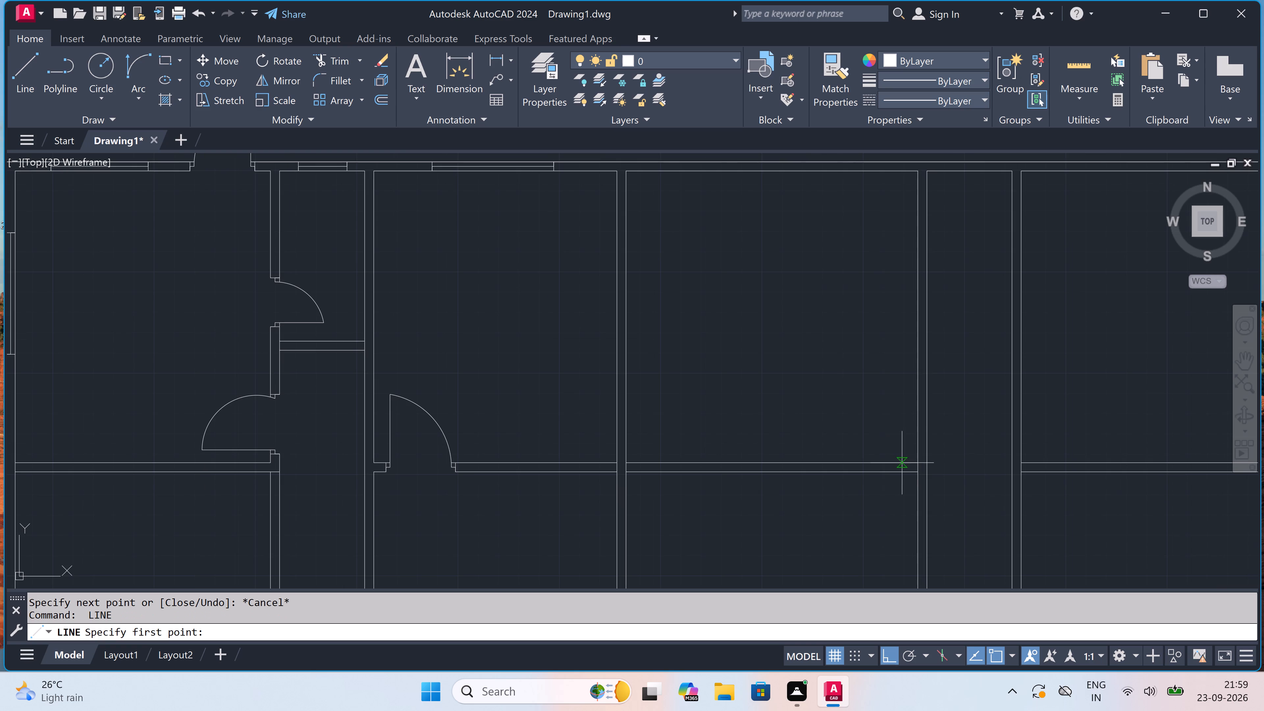
scroll(908, 467, up, 1)
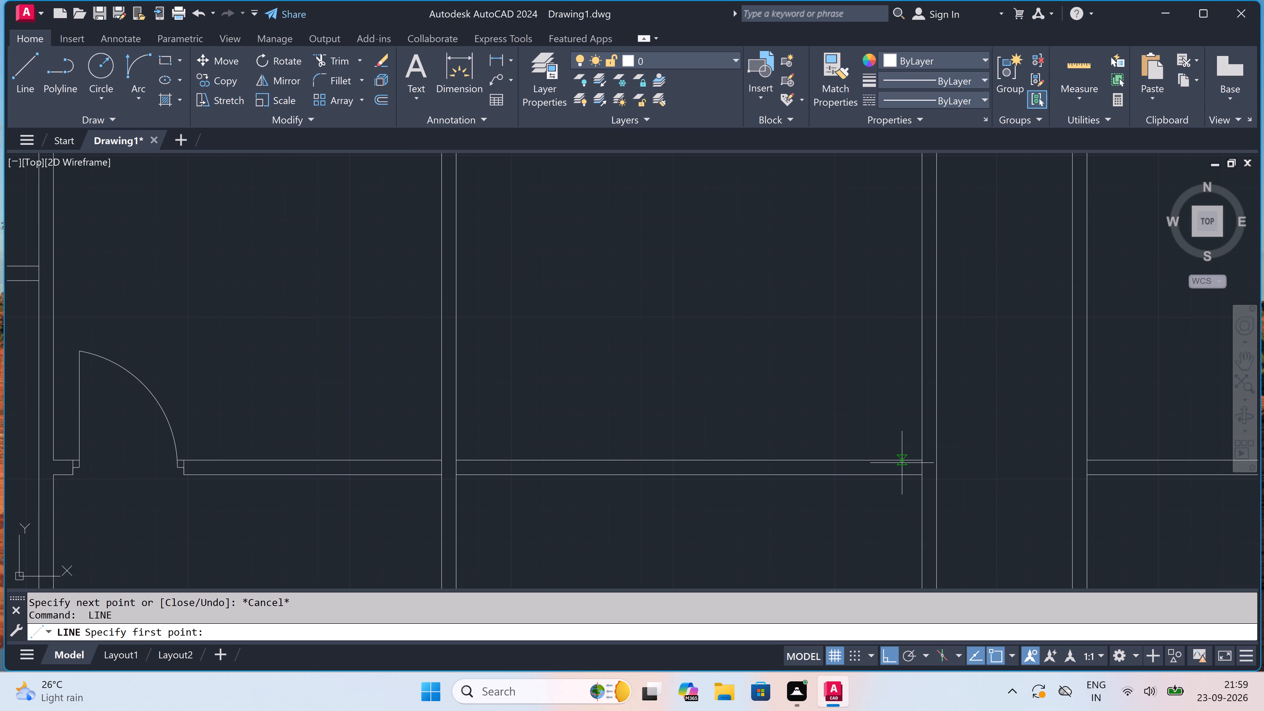
click(895, 460)
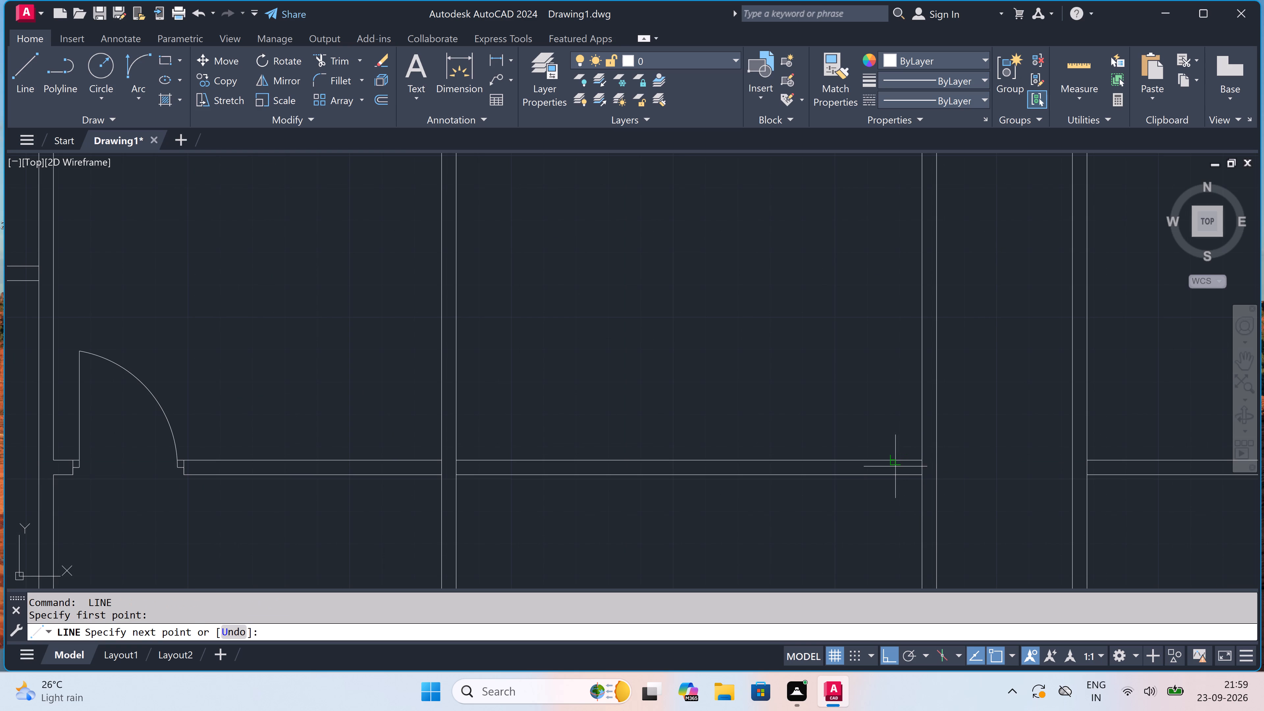
scroll(890, 478, up, 2)
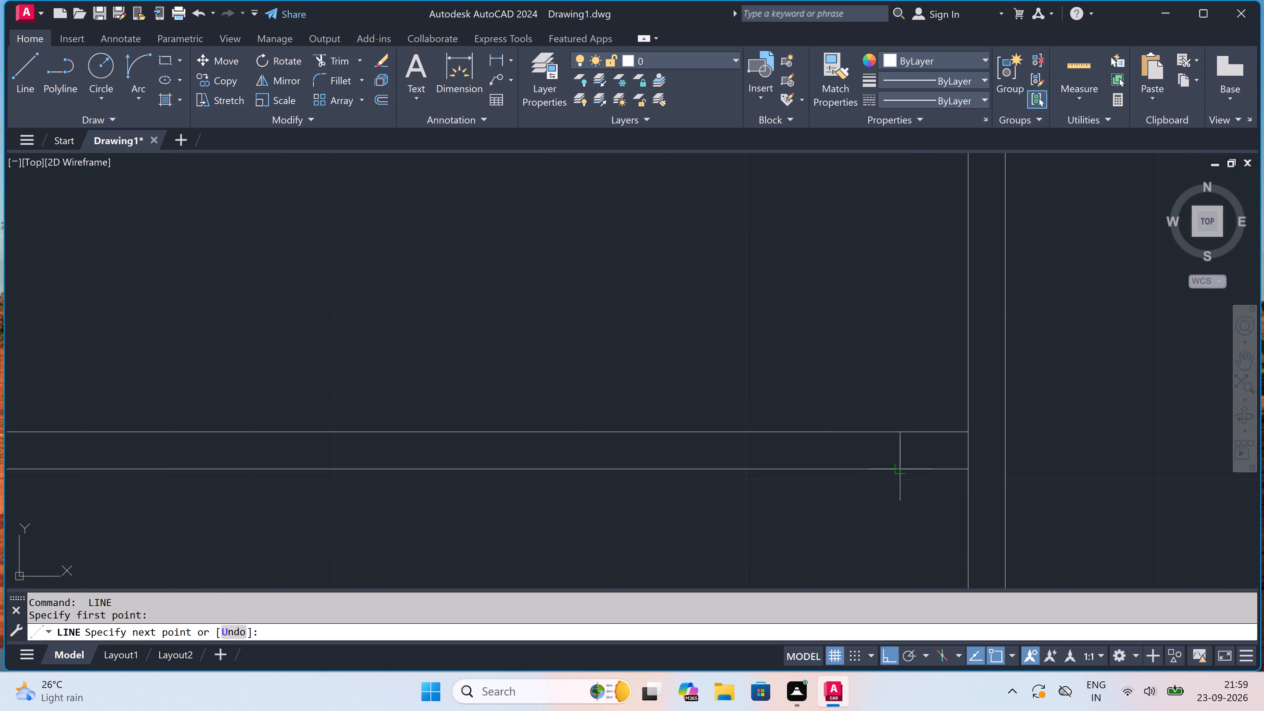
click(896, 466)
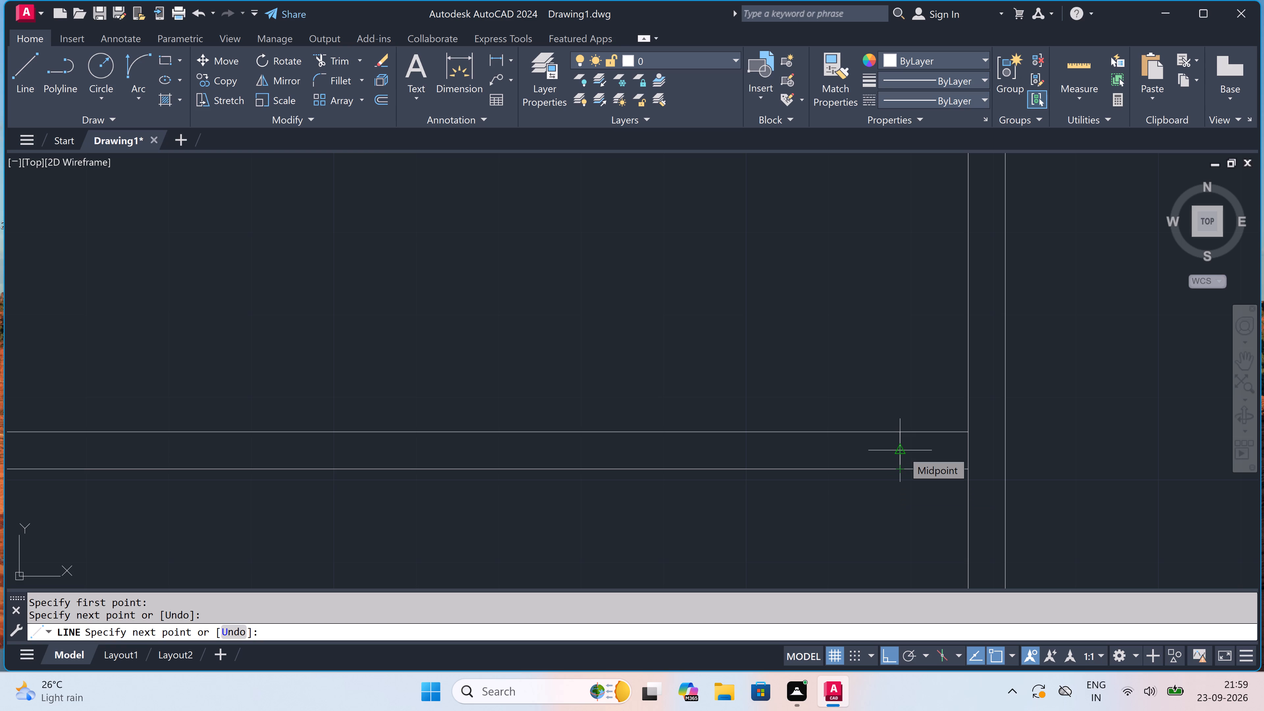
click(903, 451)
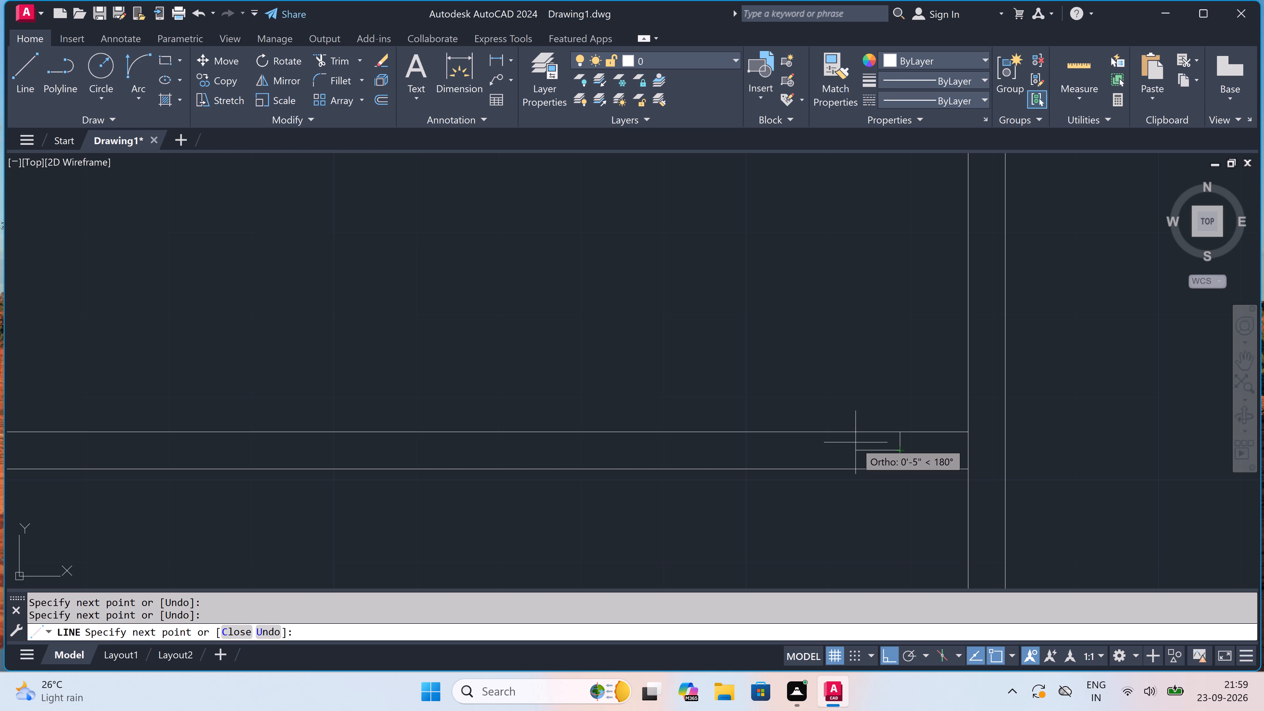
key(2)
key(shift+quotedbl)
key(space)
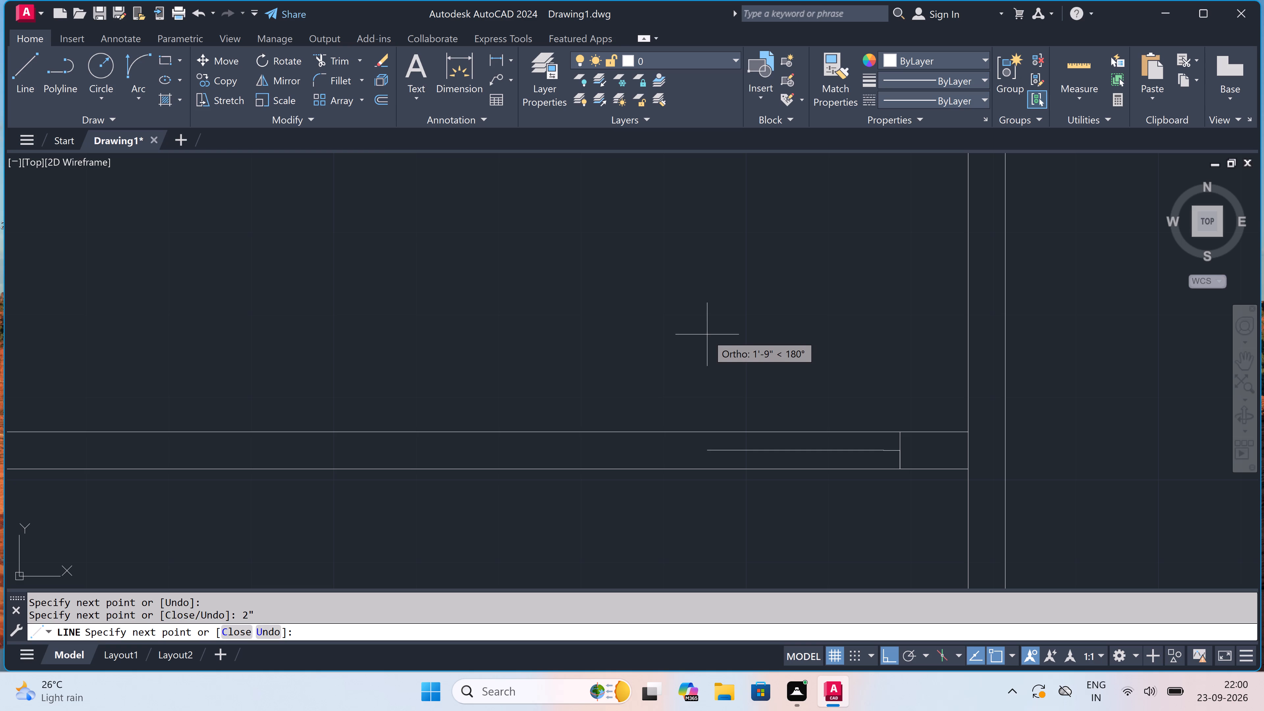
scroll(708, 334, down, 1)
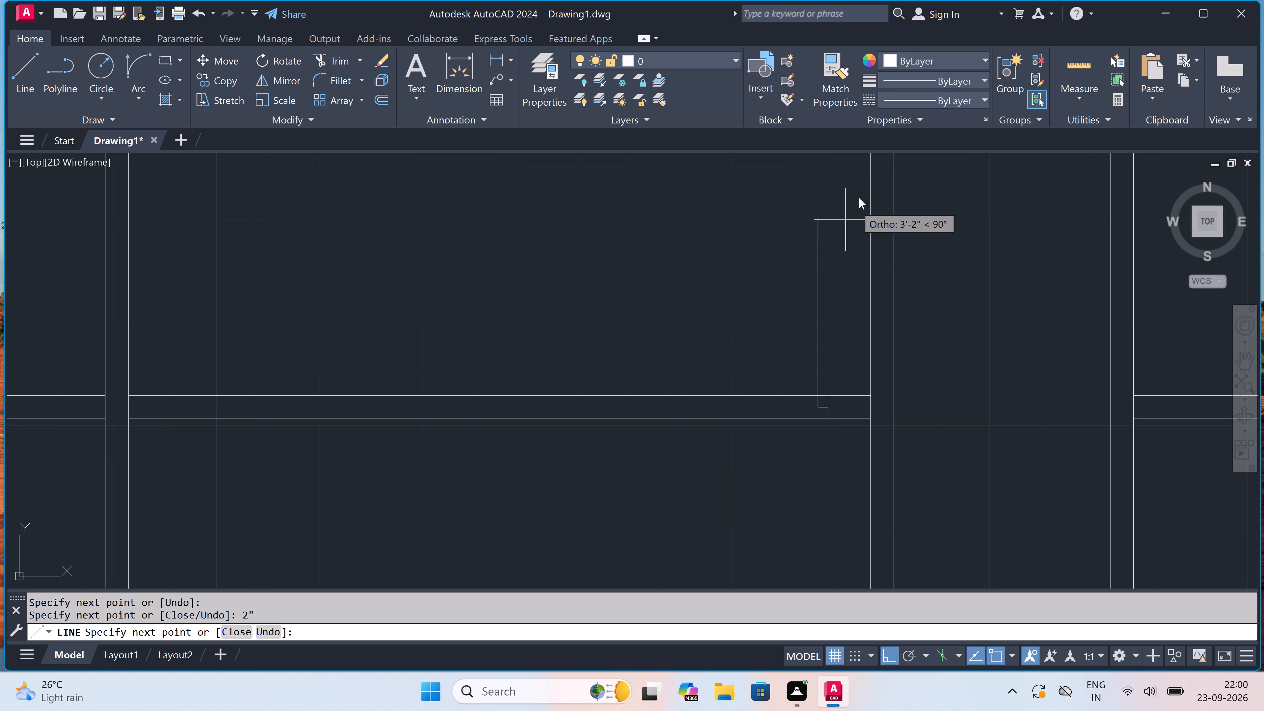
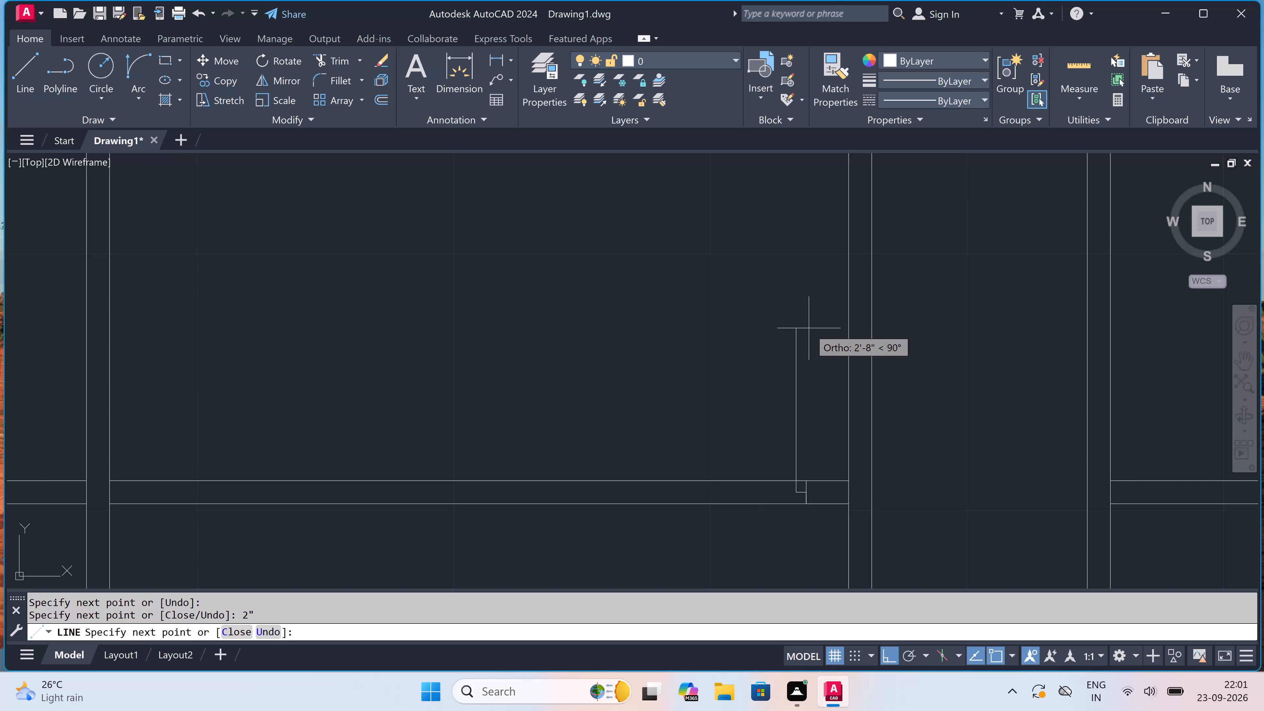
Draw a 3' door leaf line upward from the free end of the 2" stop in the fourth room's lower wall.
text(3')
key(space)
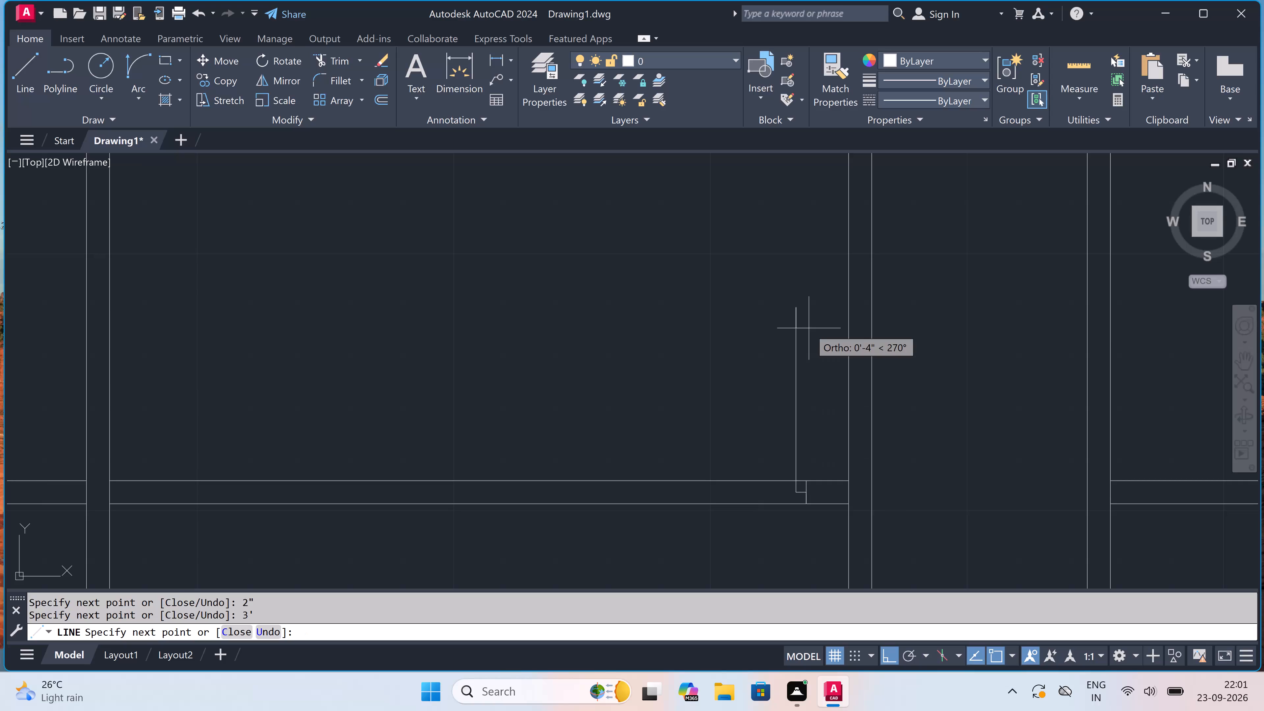
key(Escape)
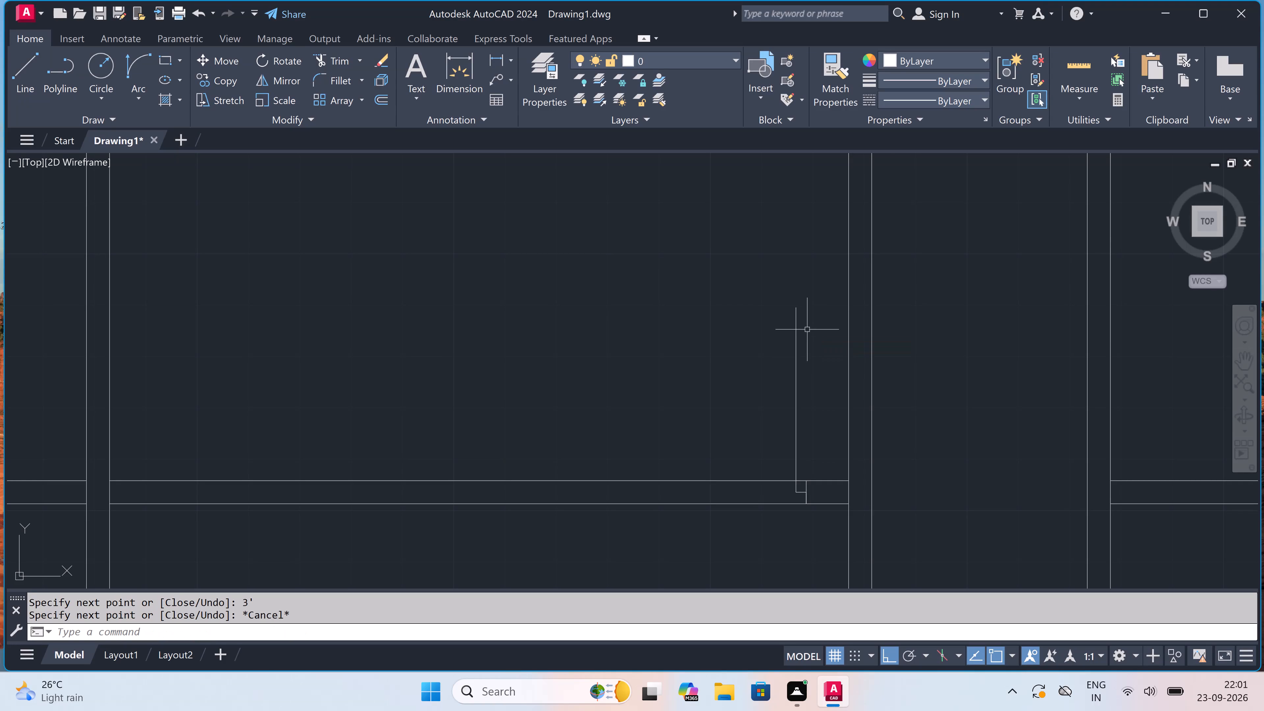
Draw the opposite door jamb line across the fourth room's lower wall, with a 2" stop rightward from the jamb's midpoint.
key(space)
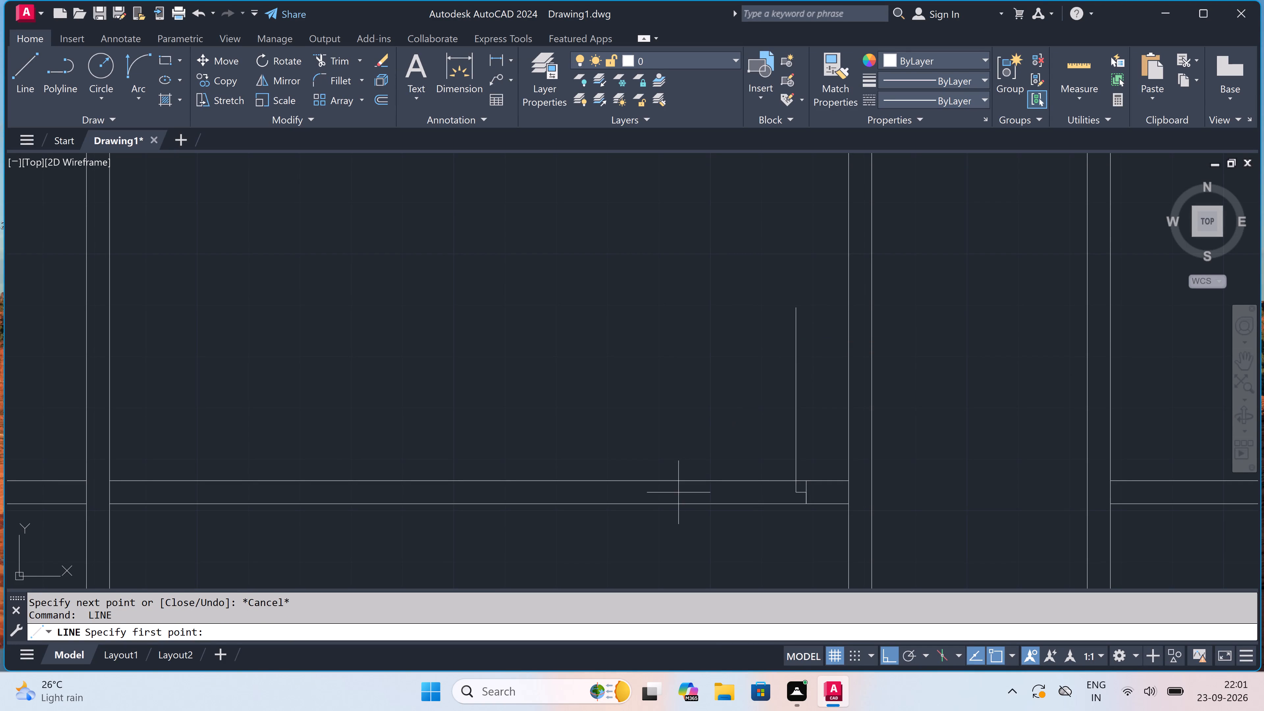
click(643, 477)
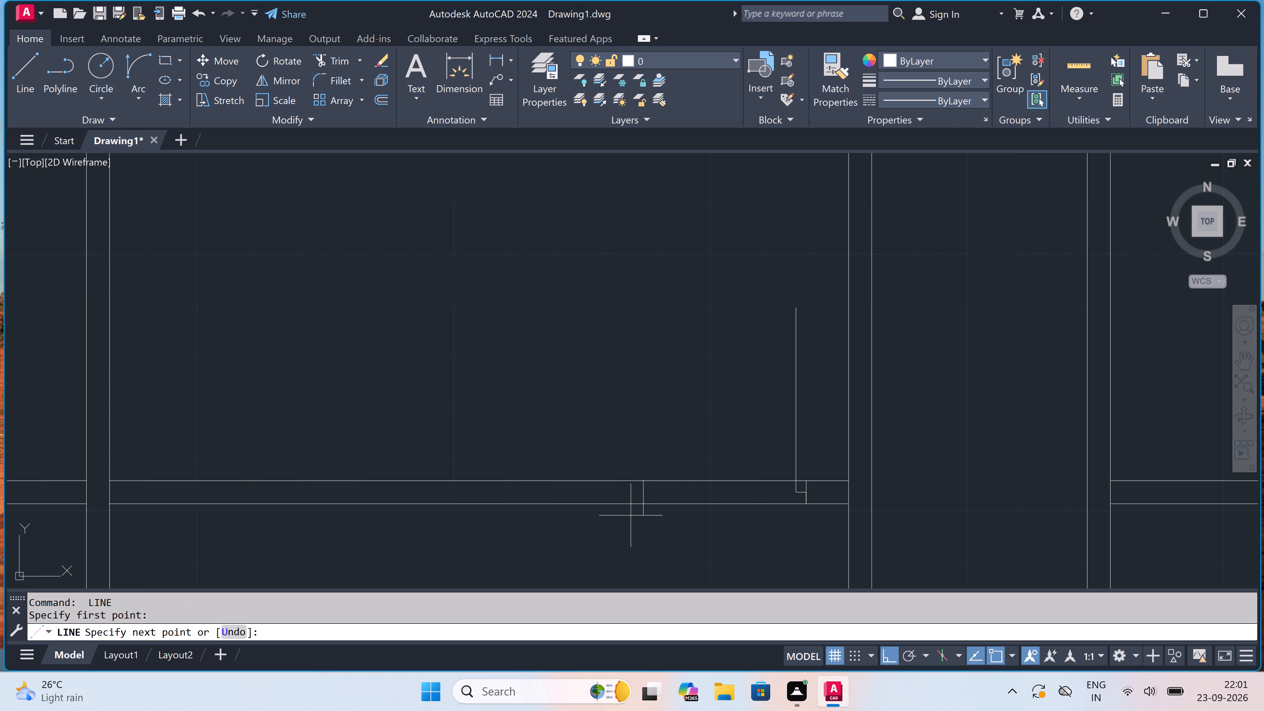
click(635, 502)
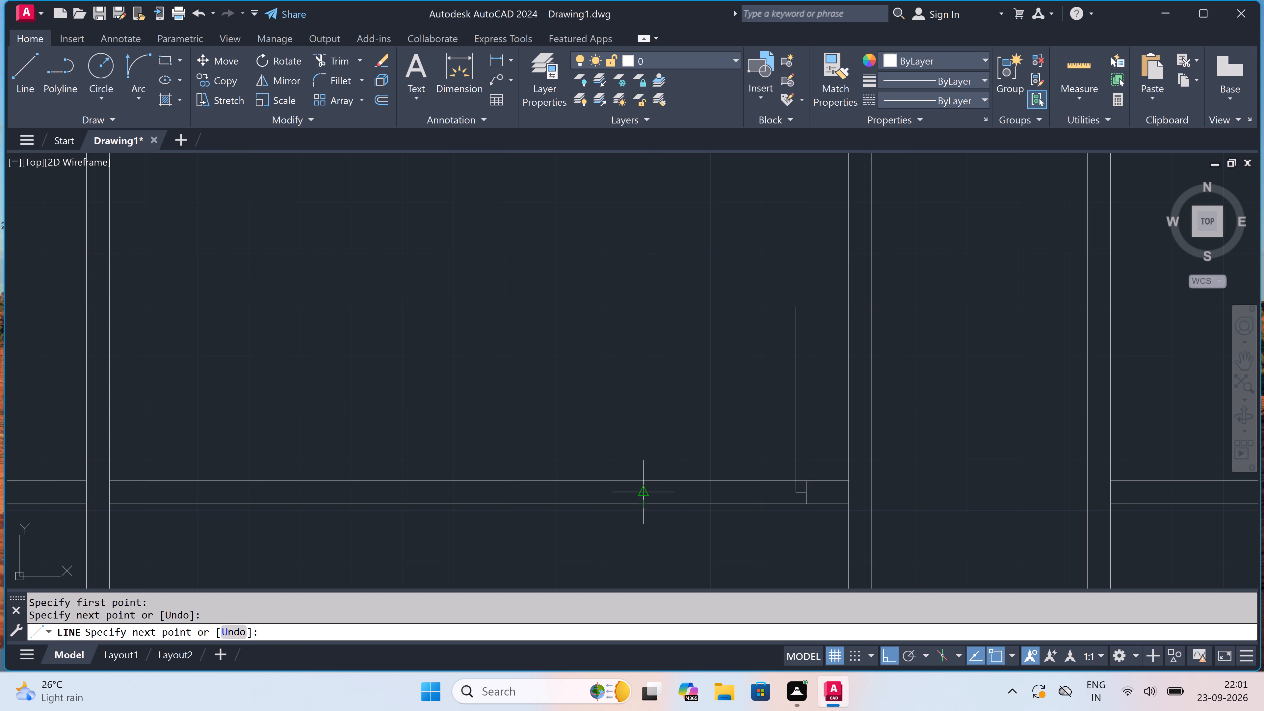
drag(638, 494, 642, 496)
key(2)
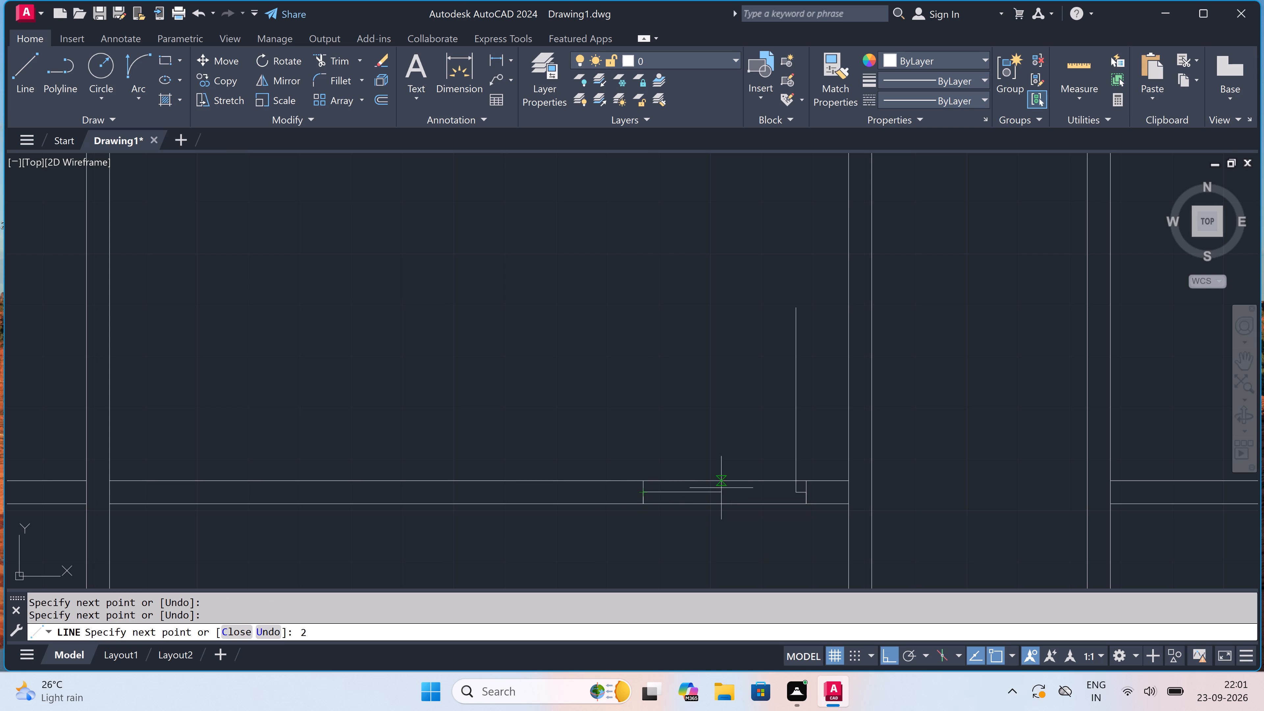
key(shift+quotedbl)
key(space)
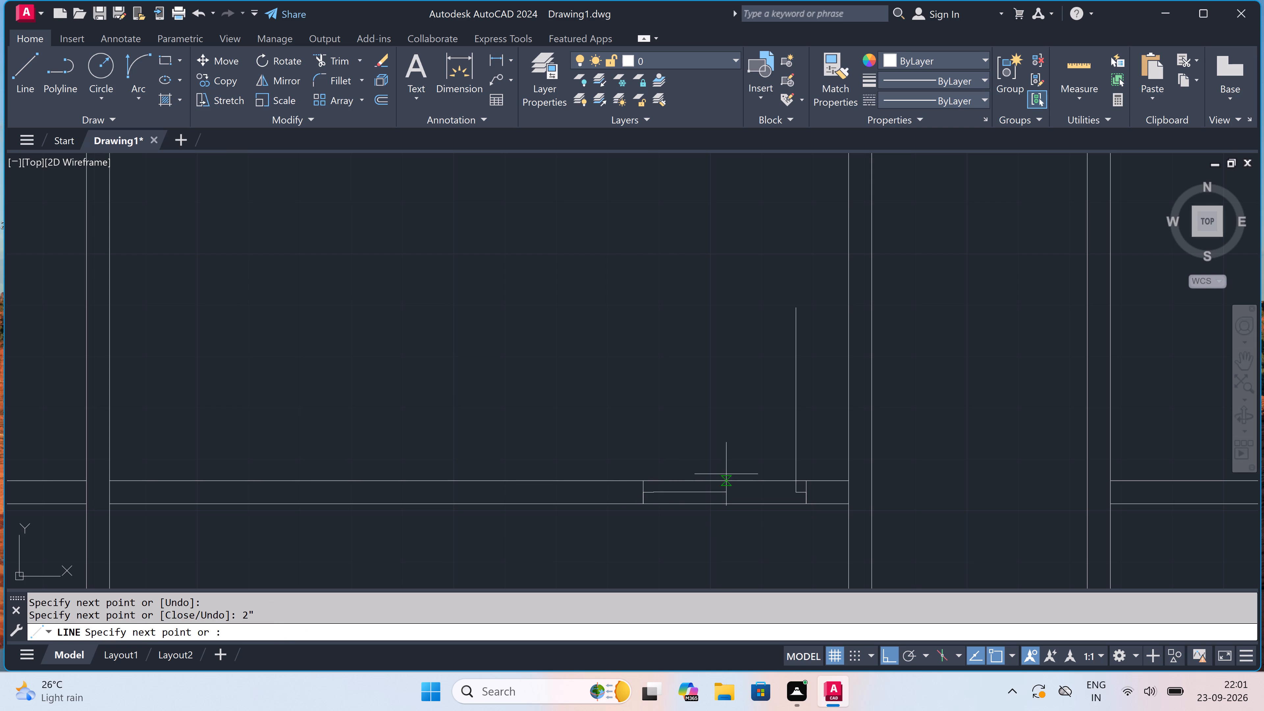
key(Escape)
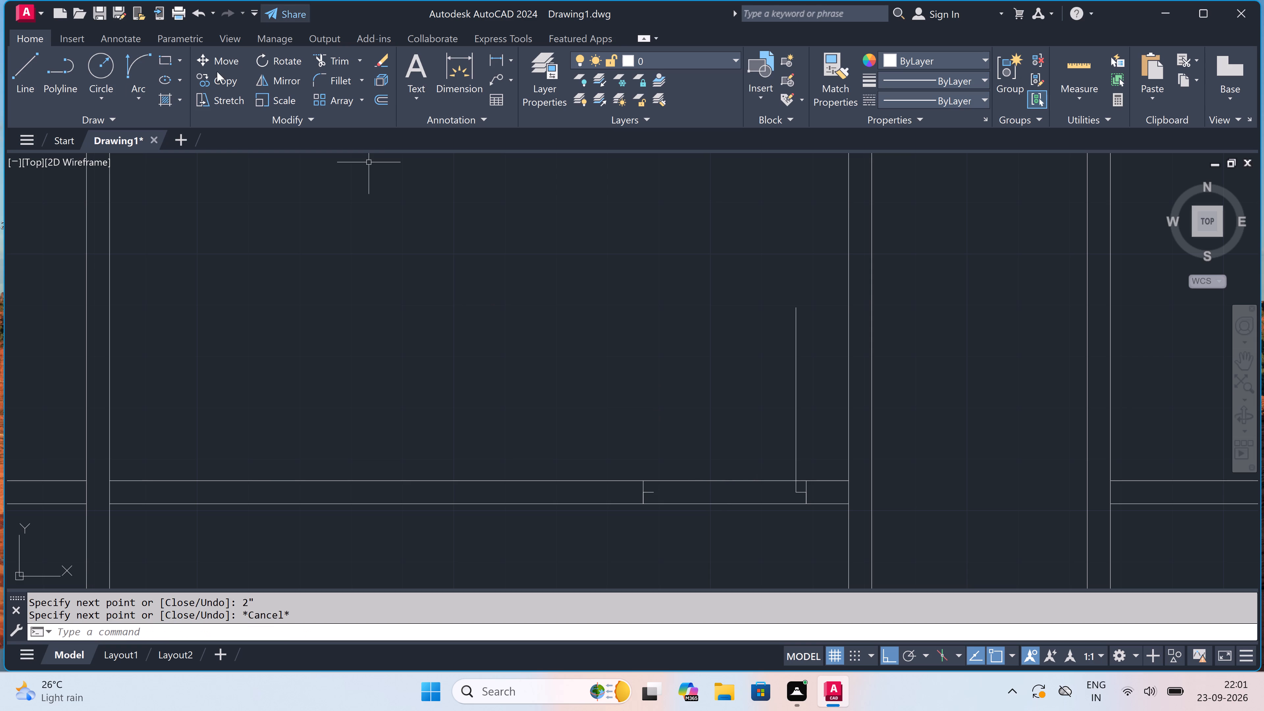
Draw the door swing arc from the inner end of the opposite stop to the top end of the 3' leaf.
click(131, 56)
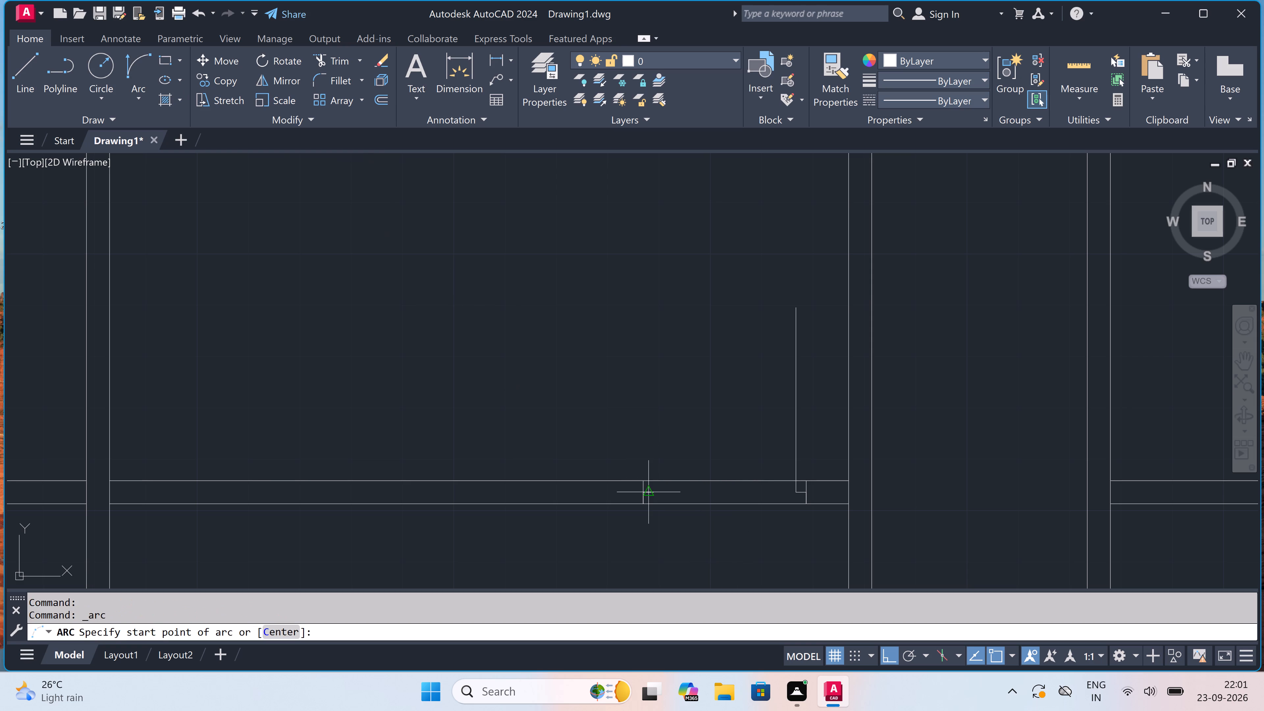
scroll(649, 496, up, 1)
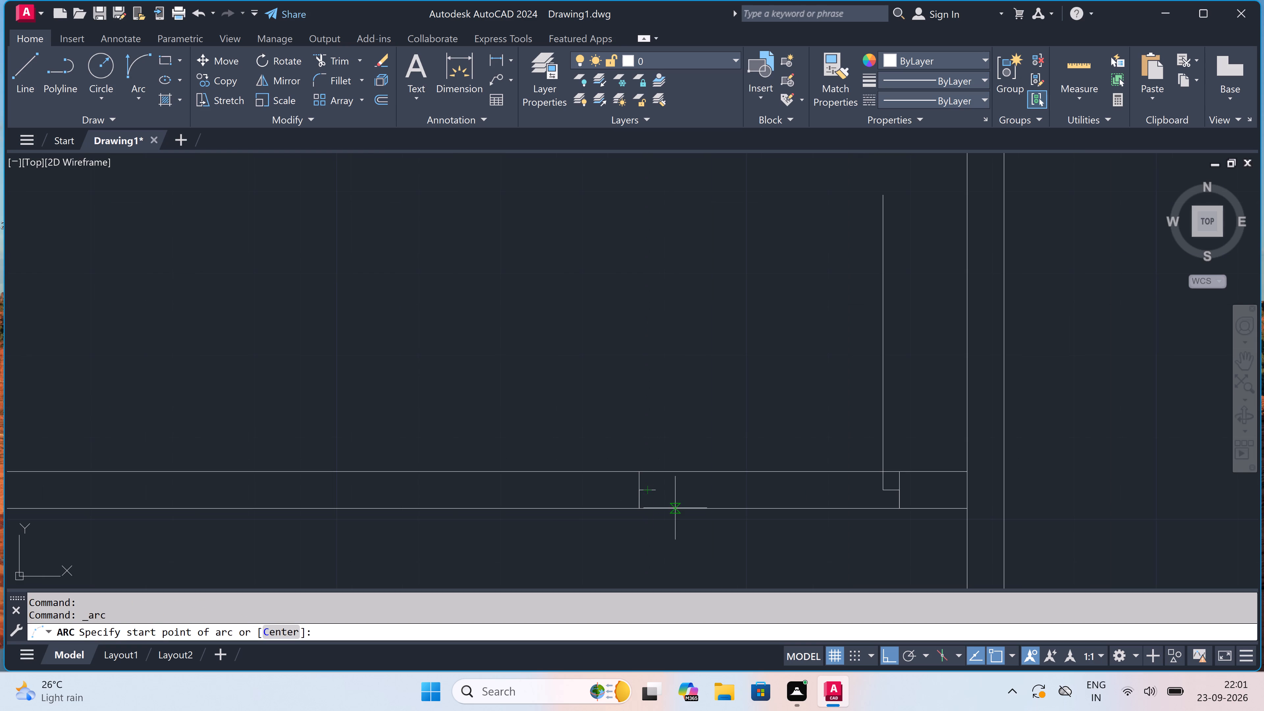
click(660, 488)
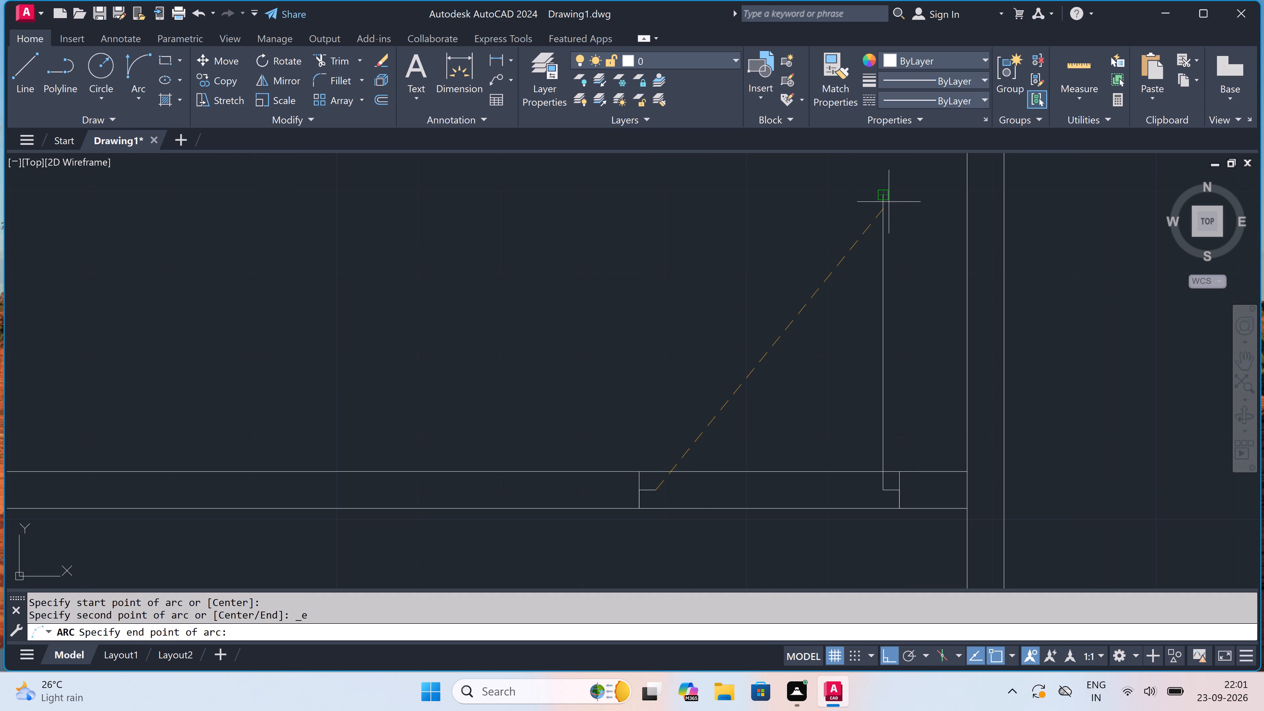
click(880, 197)
click(792, 197)
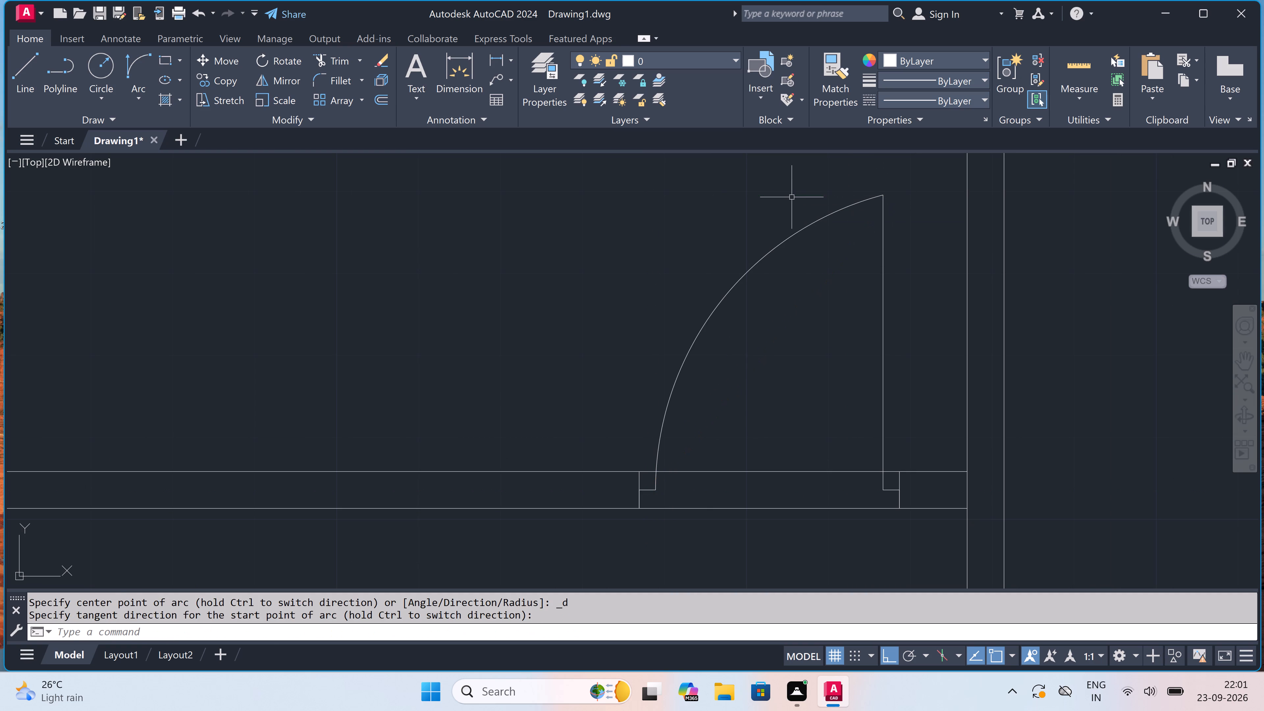
Trim both lower wall lines out of the fourth room's door opening between the two jambs.
text(tr)
key(space)
scroll(797, 209, down, 2)
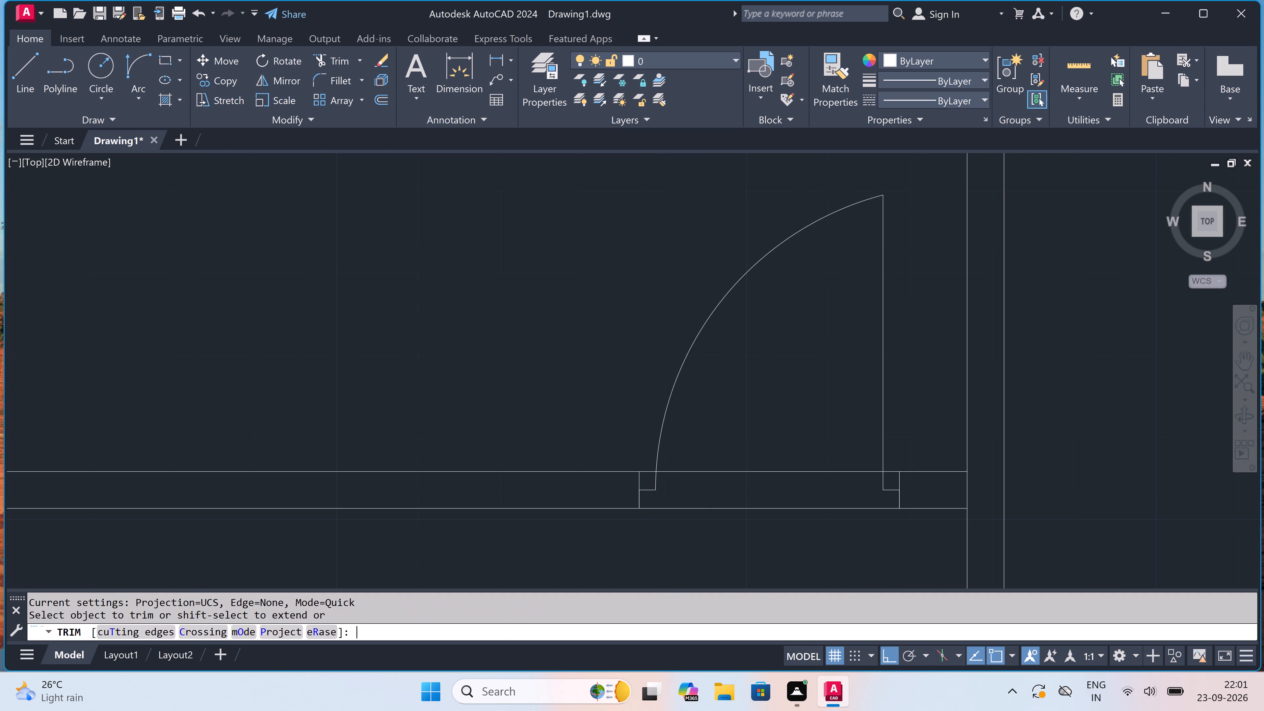
click(799, 284)
click(793, 335)
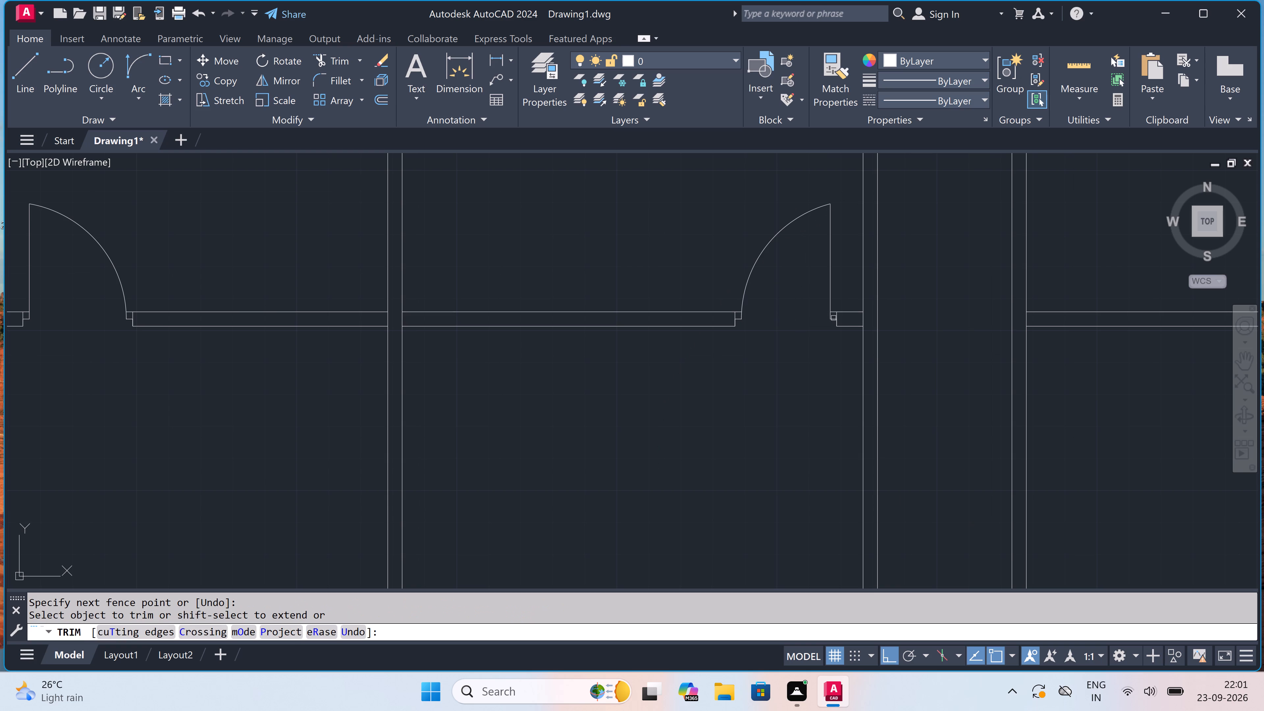
Trim the partition face lines inside the wall junctions at both ends of the fourth room's lower wall.
scroll(859, 316, up, 1)
click(862, 317)
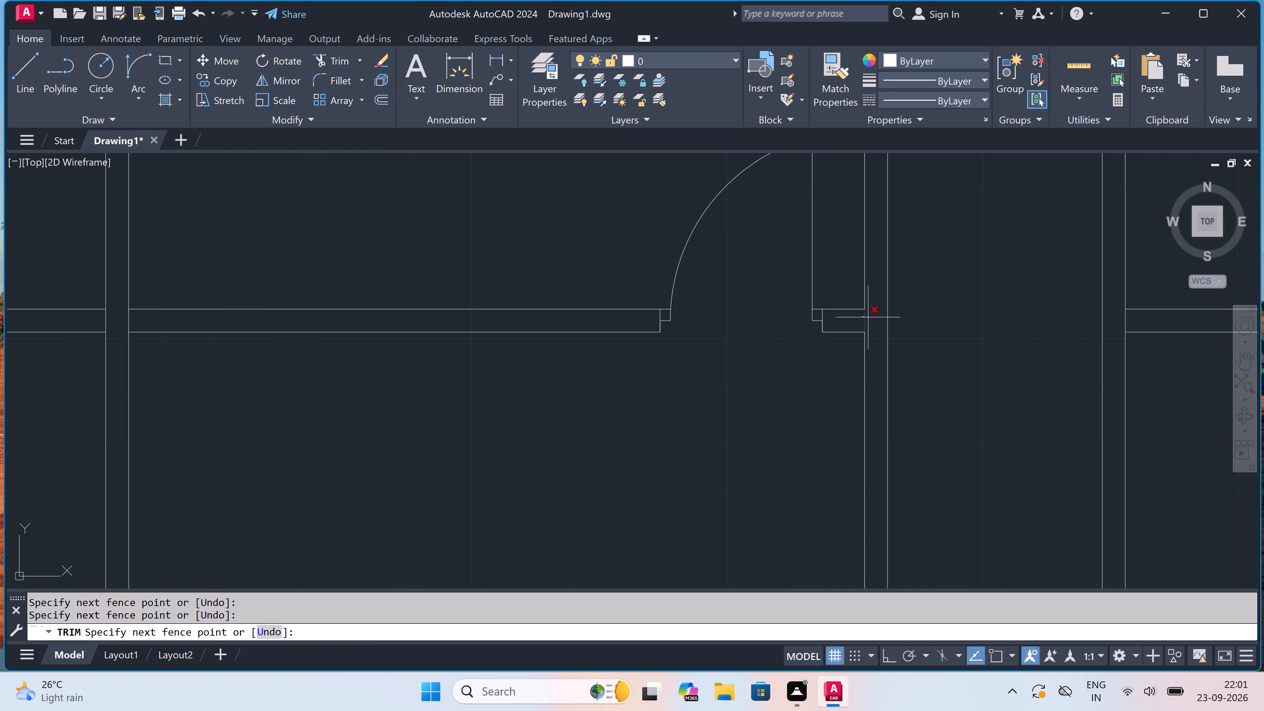
click(868, 317)
scroll(868, 317, down, 3)
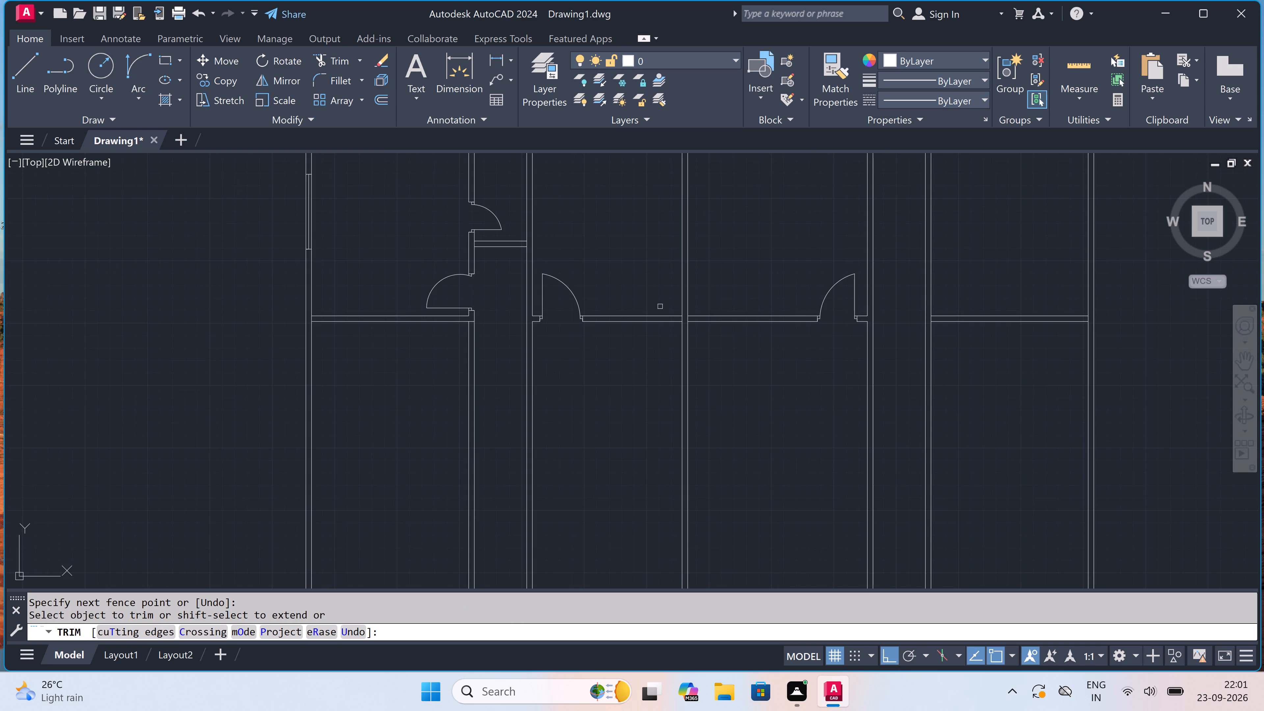
scroll(671, 310, up, 2)
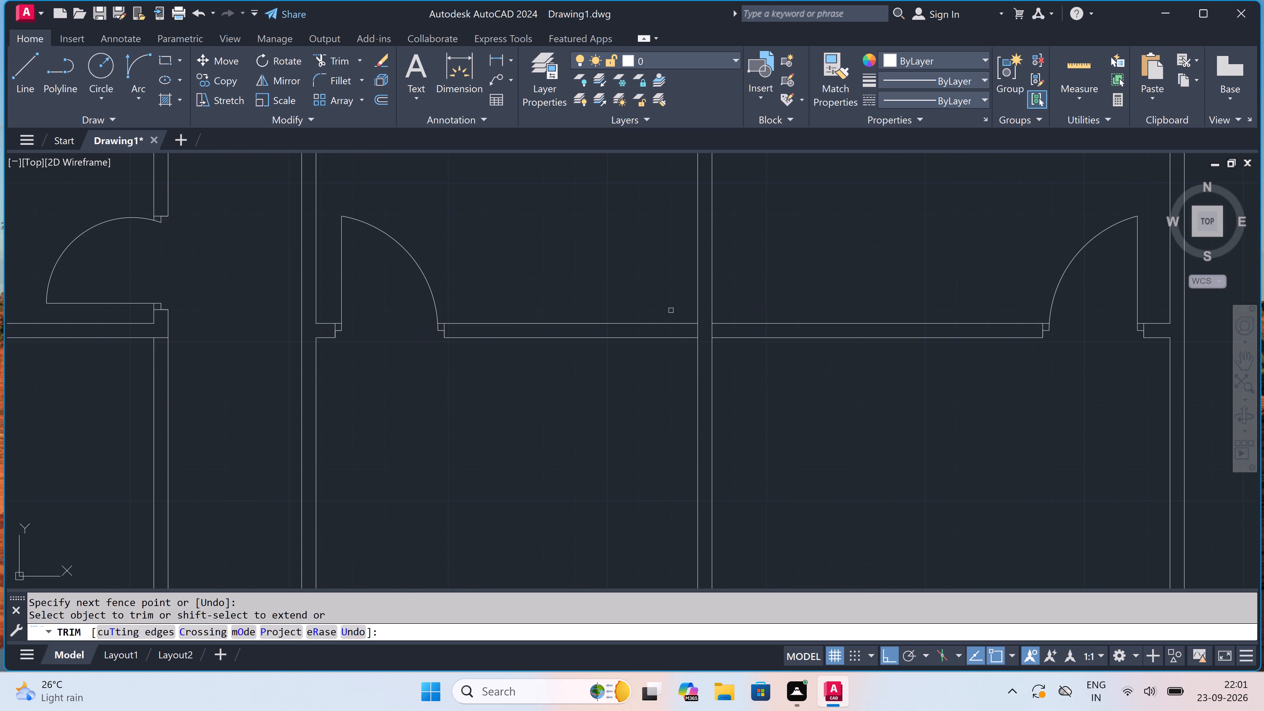
scroll(726, 329, up, 3)
click(726, 329)
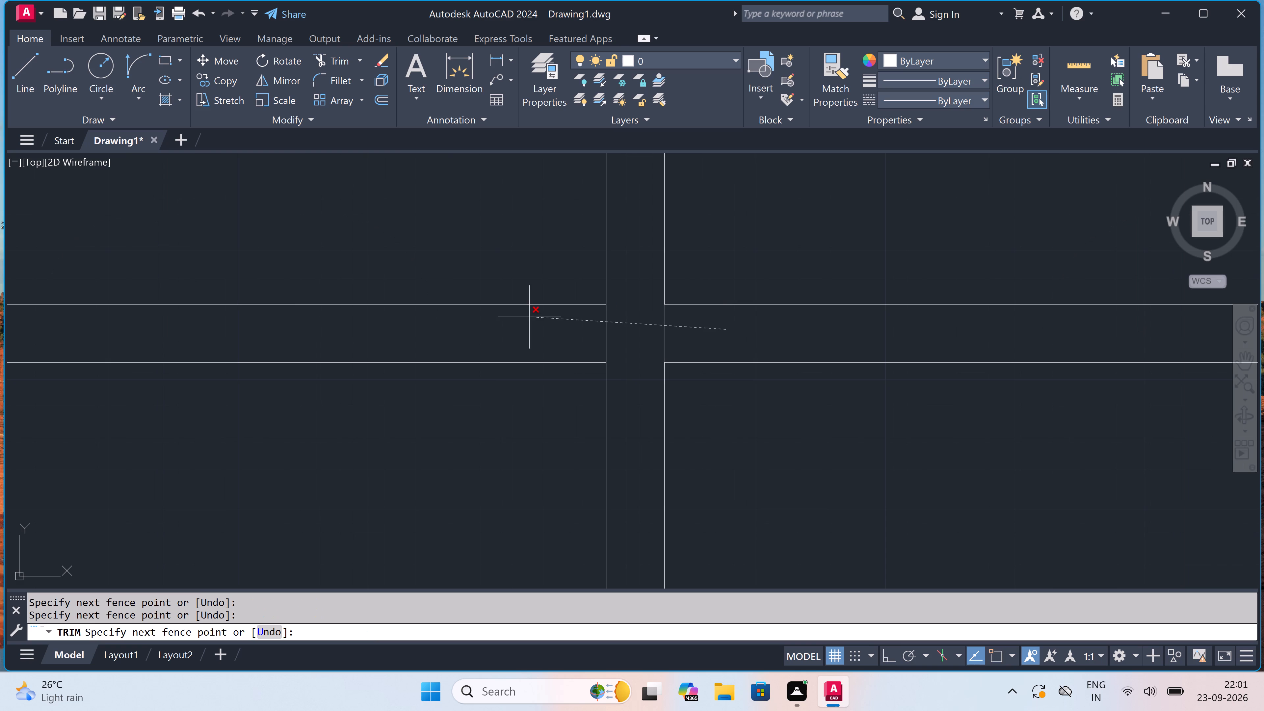
click(513, 321)
Offset the top wall's inner line 7' downward in the narrow bay between the fourth room and the last room.
scroll(727, 271, down, 10)
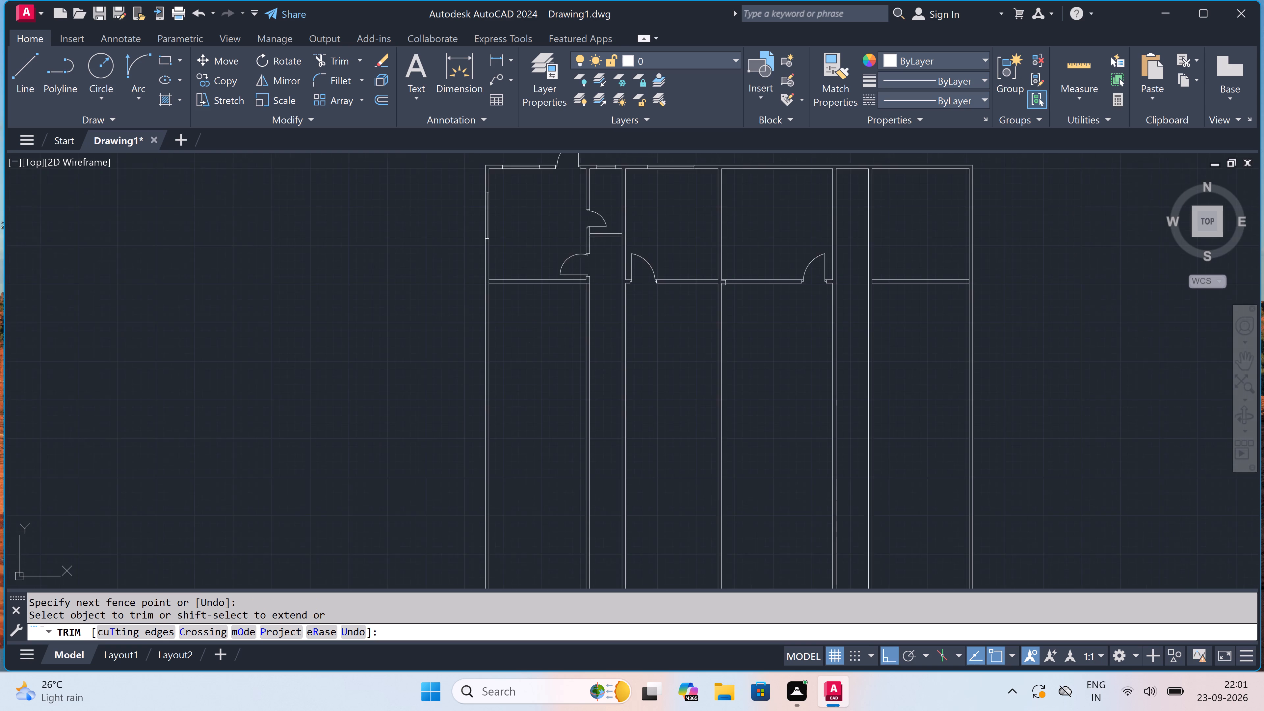
scroll(723, 286, down, 4)
scroll(726, 285, up, 3)
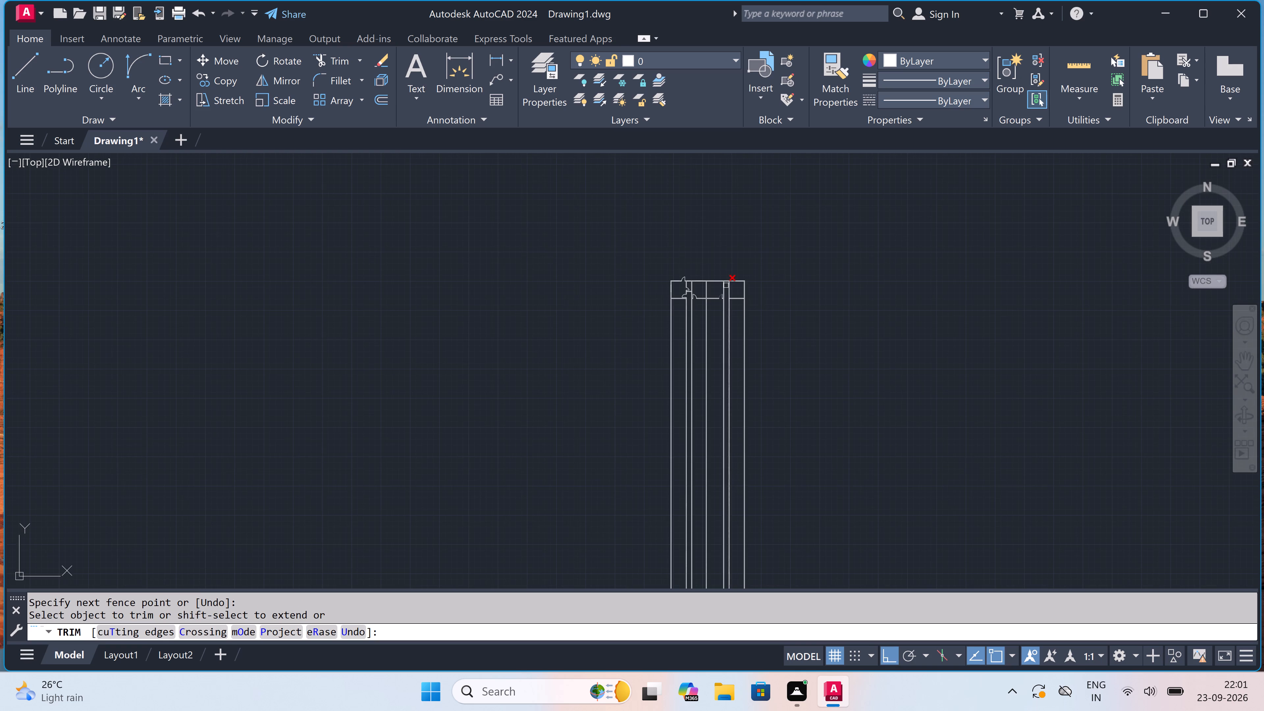
scroll(735, 289, up, 4)
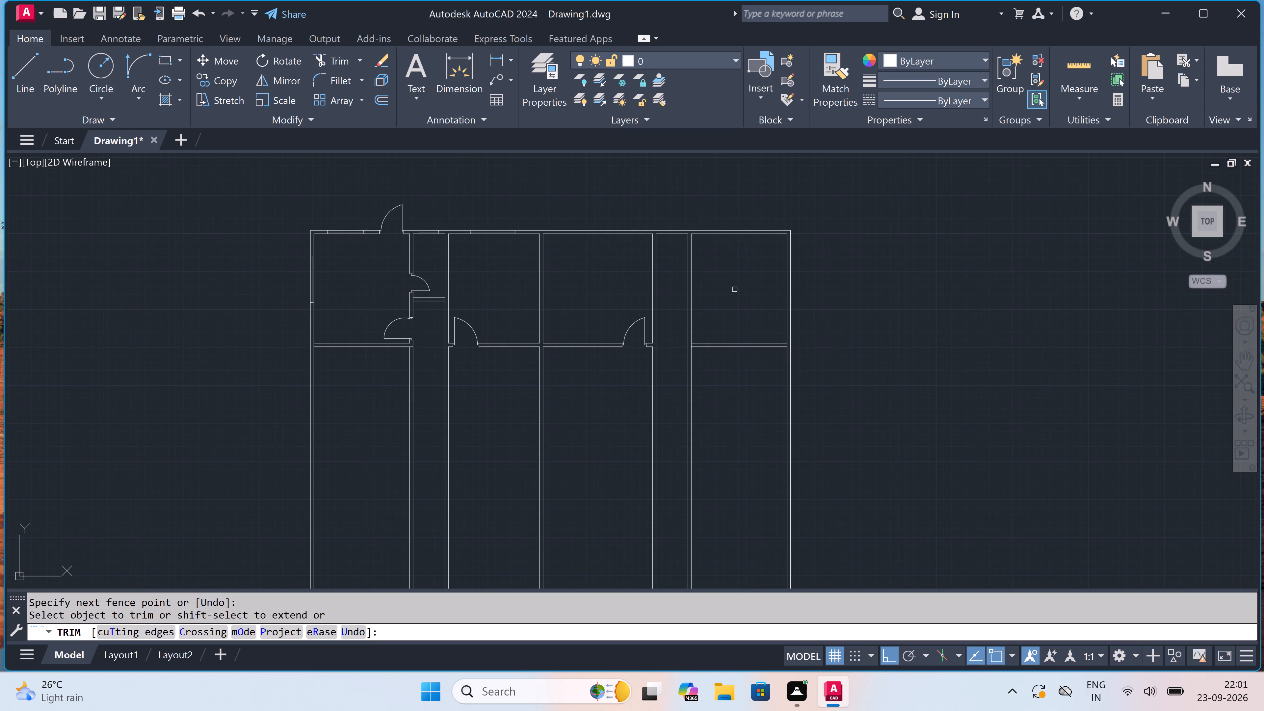
scroll(734, 291, down, 1)
scroll(714, 289, up, 3)
scroll(714, 289, down, 2)
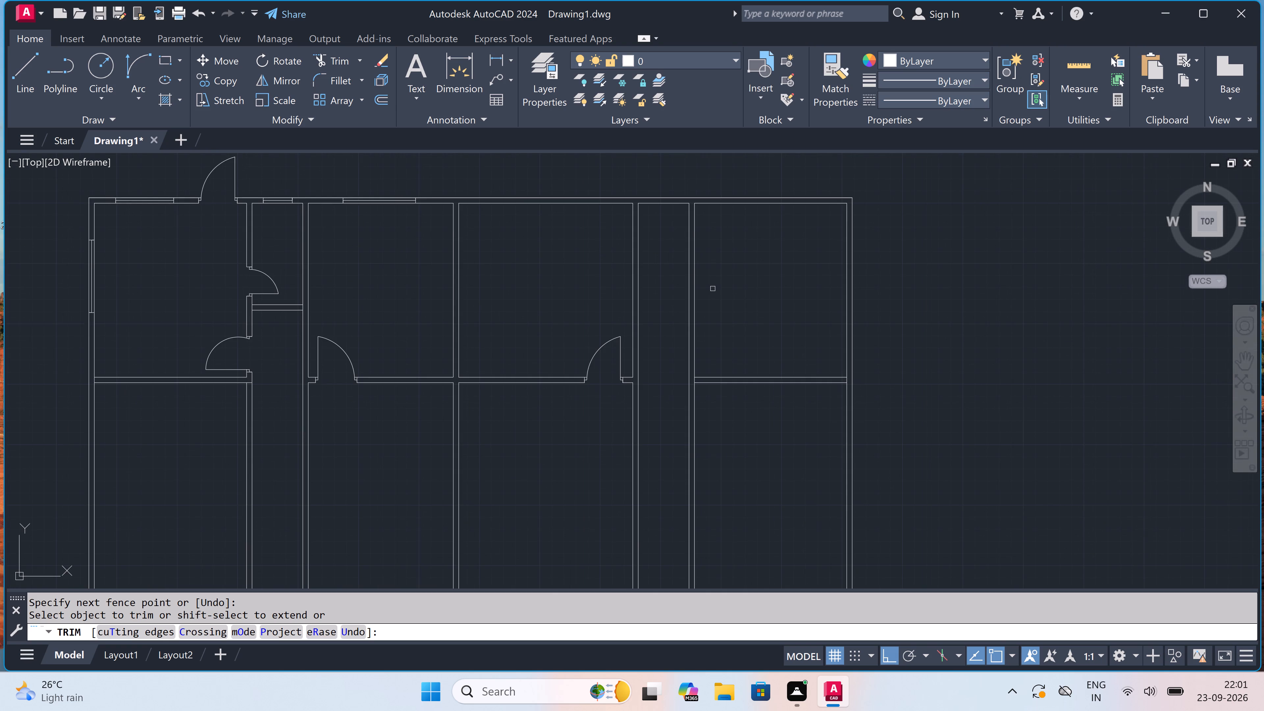
scroll(668, 240, up, 3)
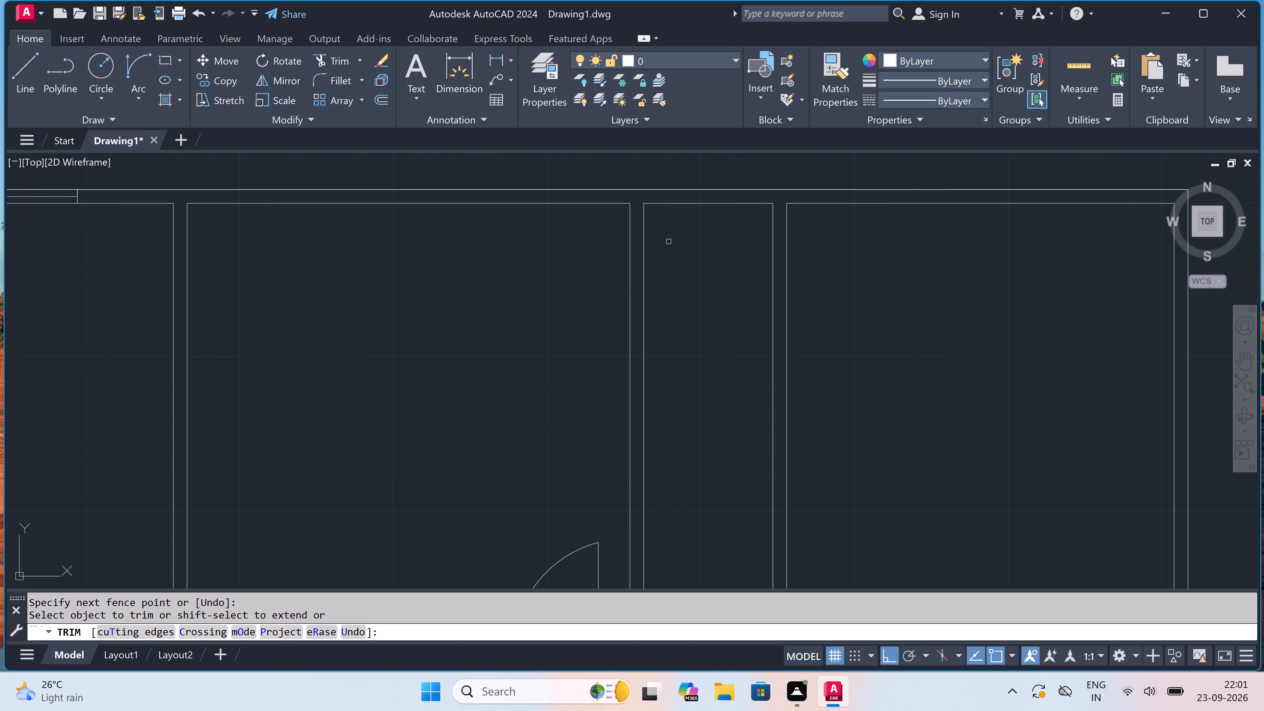
key(Escape)
key(o)
key(space)
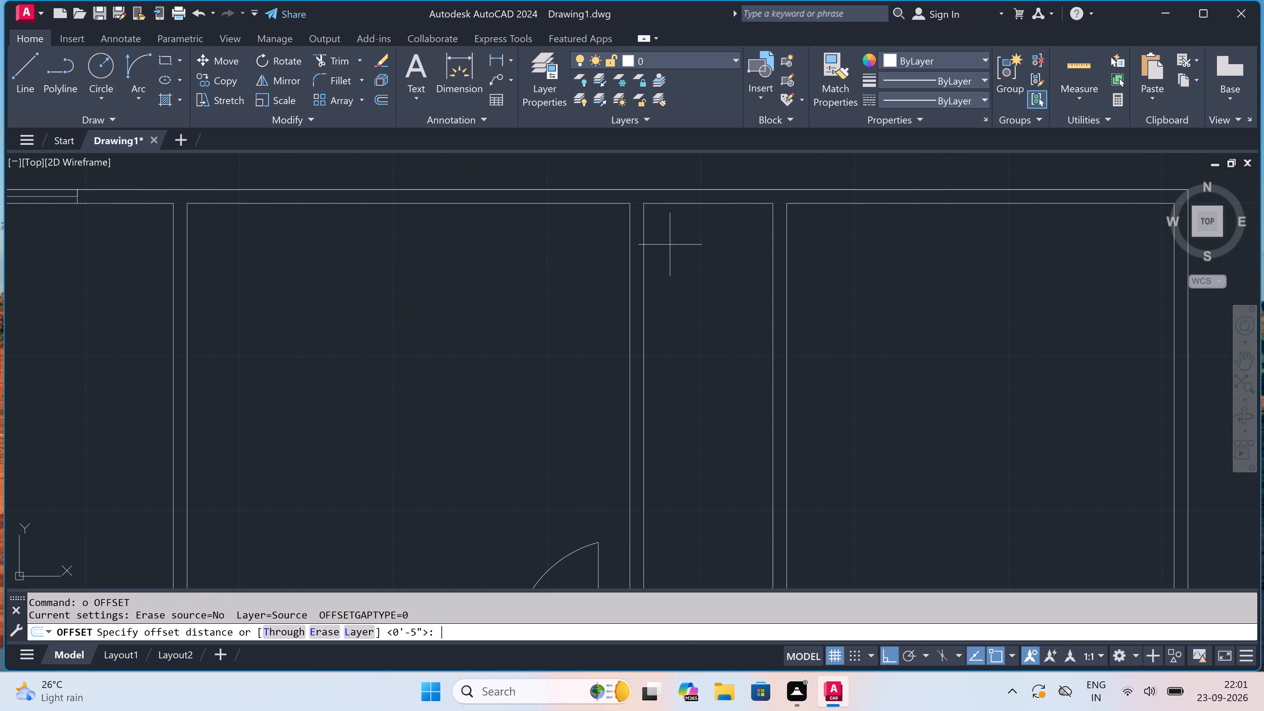
drag(686, 204, 687, 225)
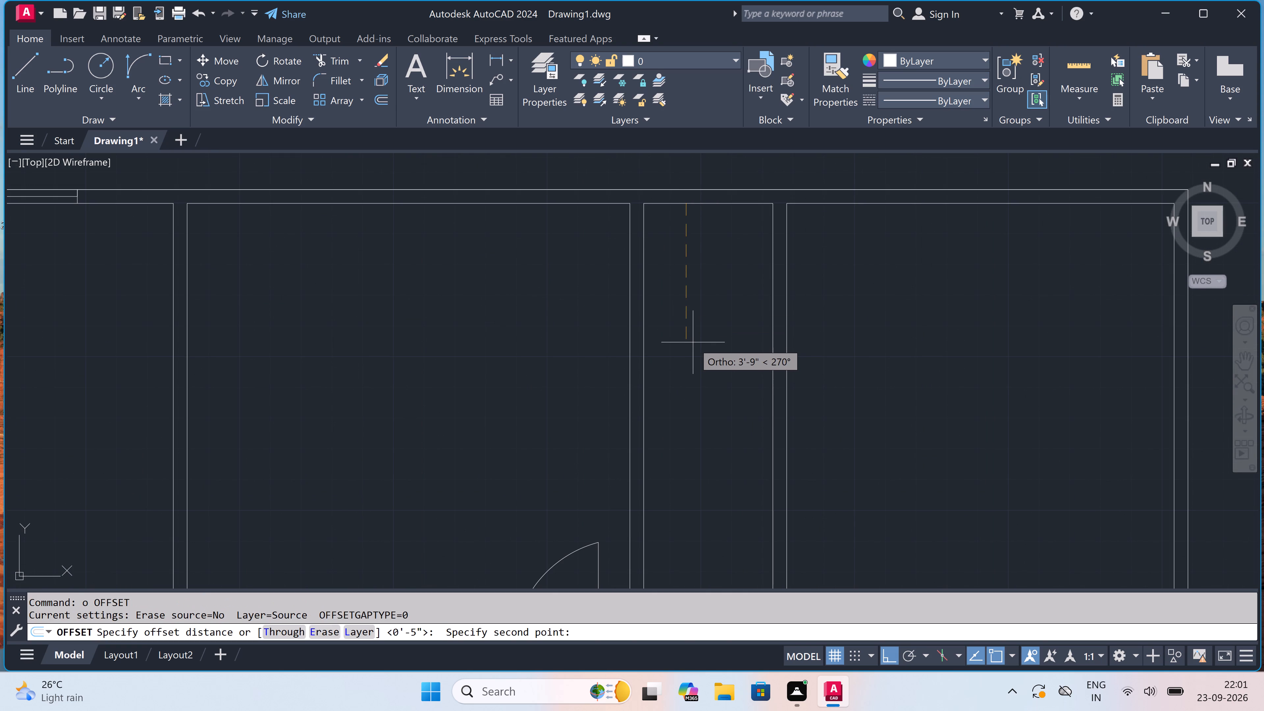
key(7)
text(')
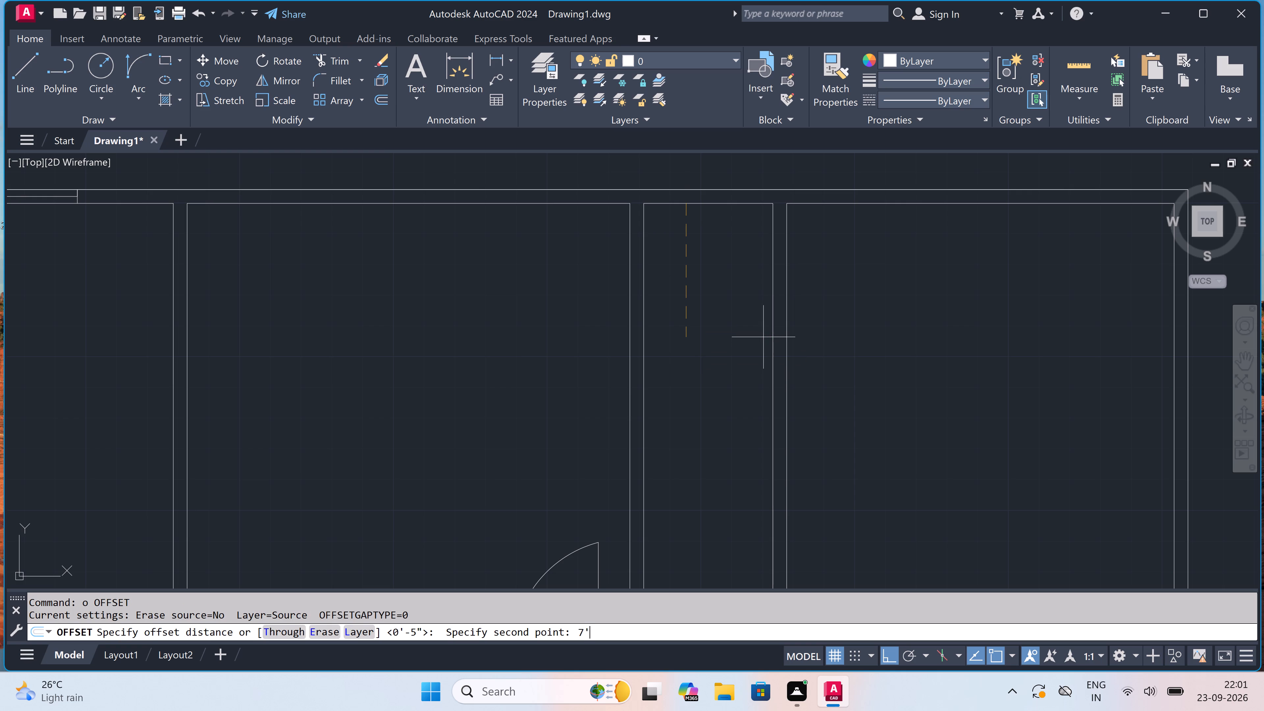
key(space)
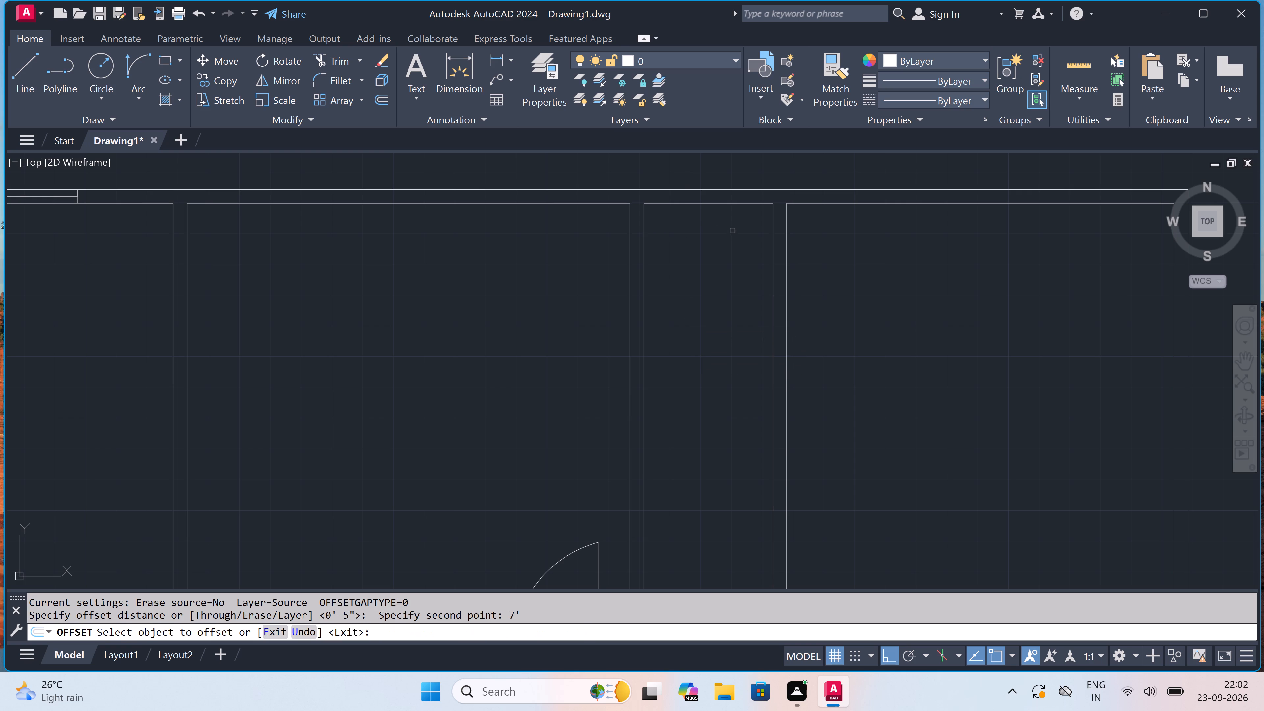
click(726, 202)
click(719, 258)
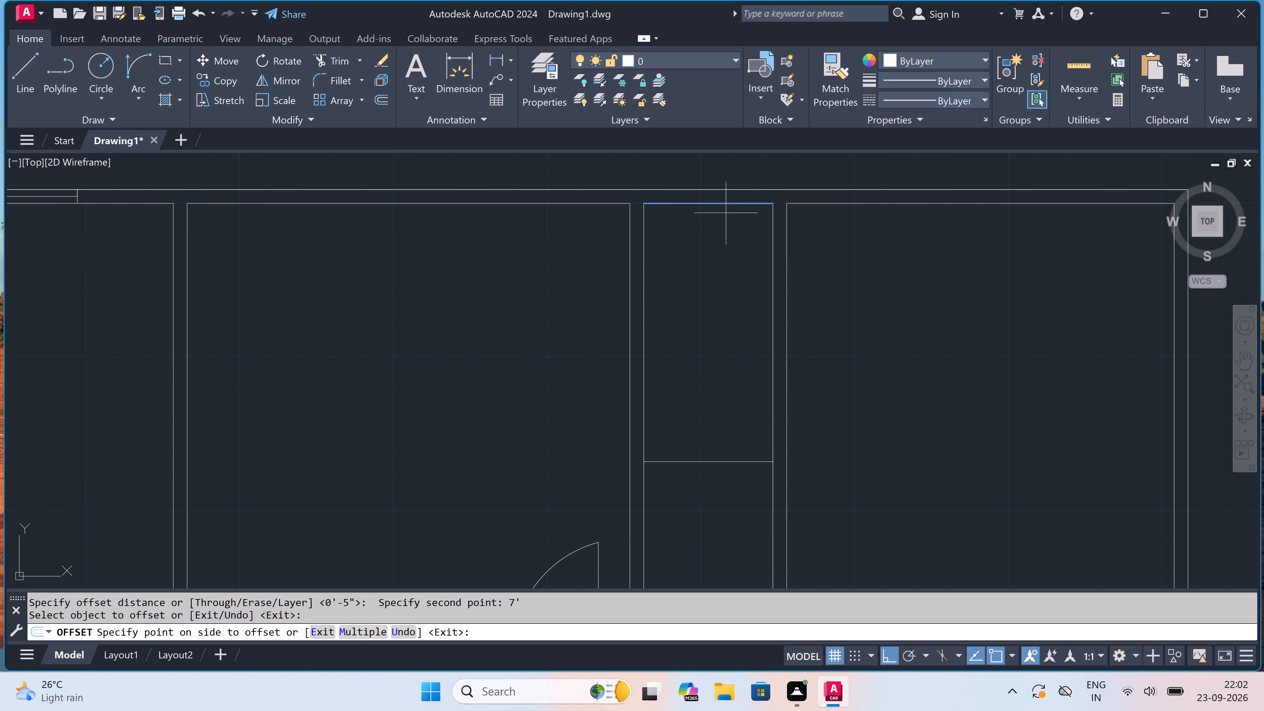
key(Escape)
Offset the narrow bay's cross-wall line 4.5" downward to form the wall's second face.
key(space)
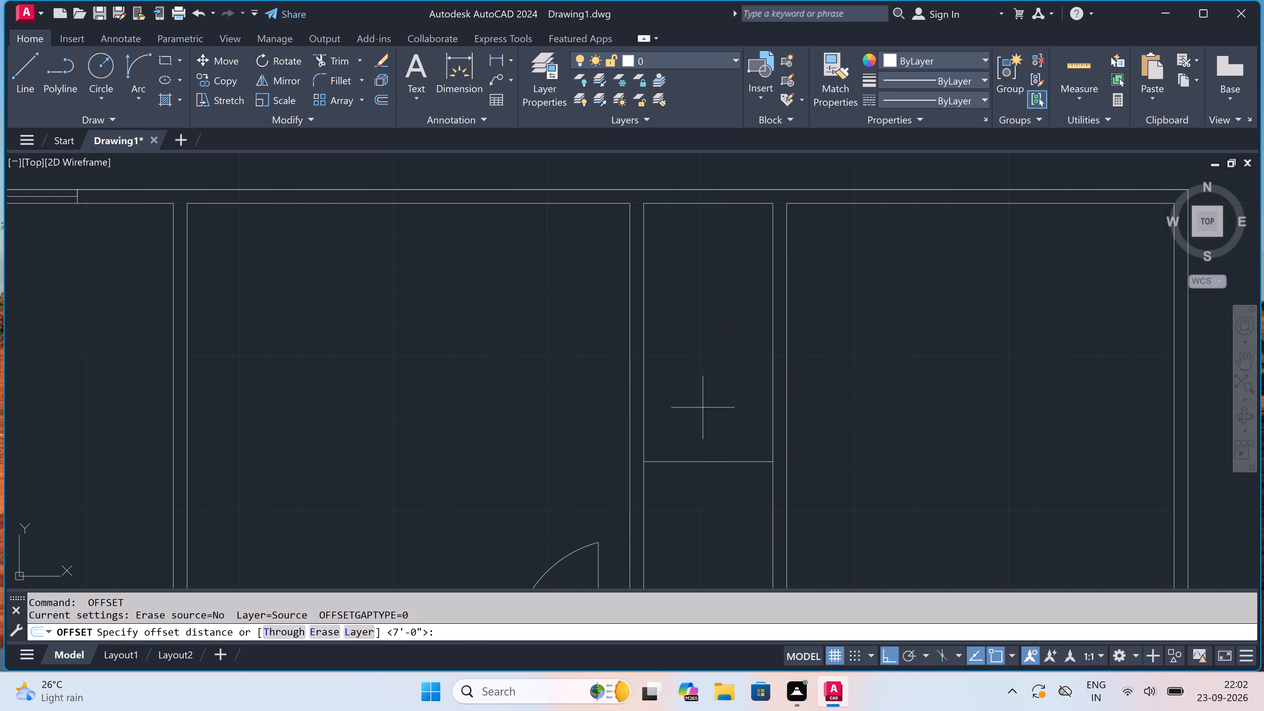
scroll(701, 411, down, 1)
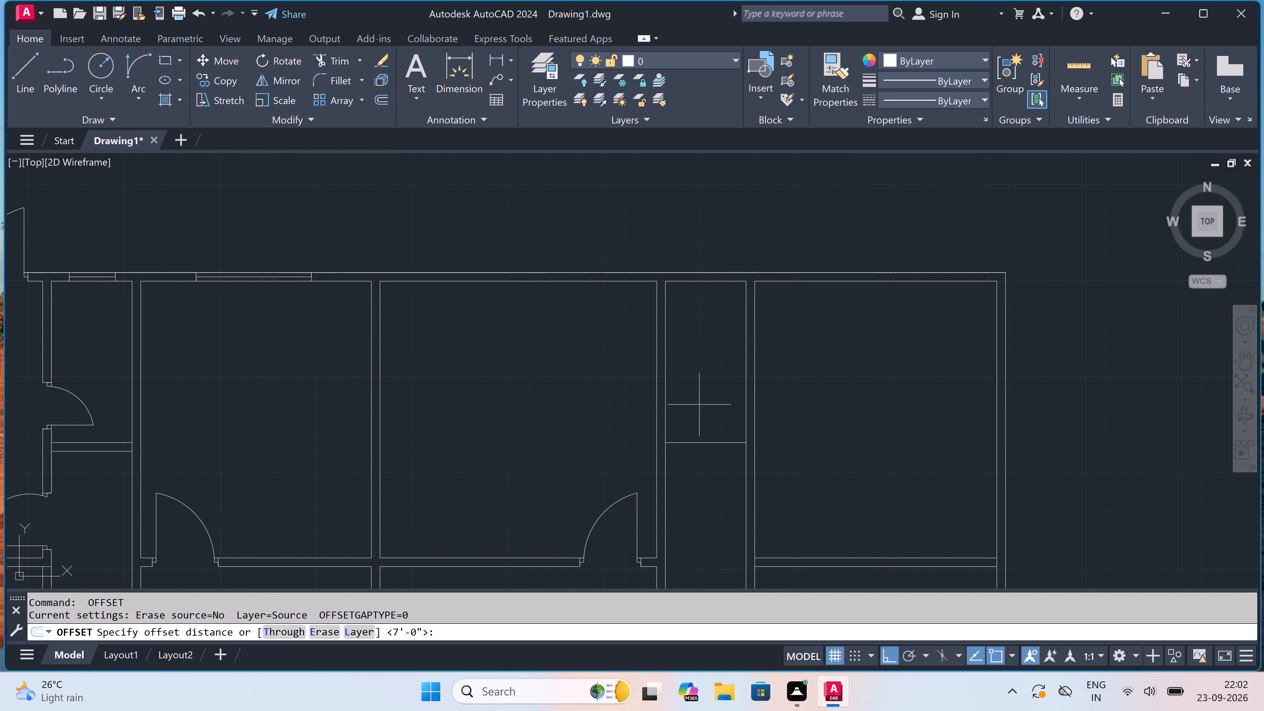
scroll(700, 405, down, 1)
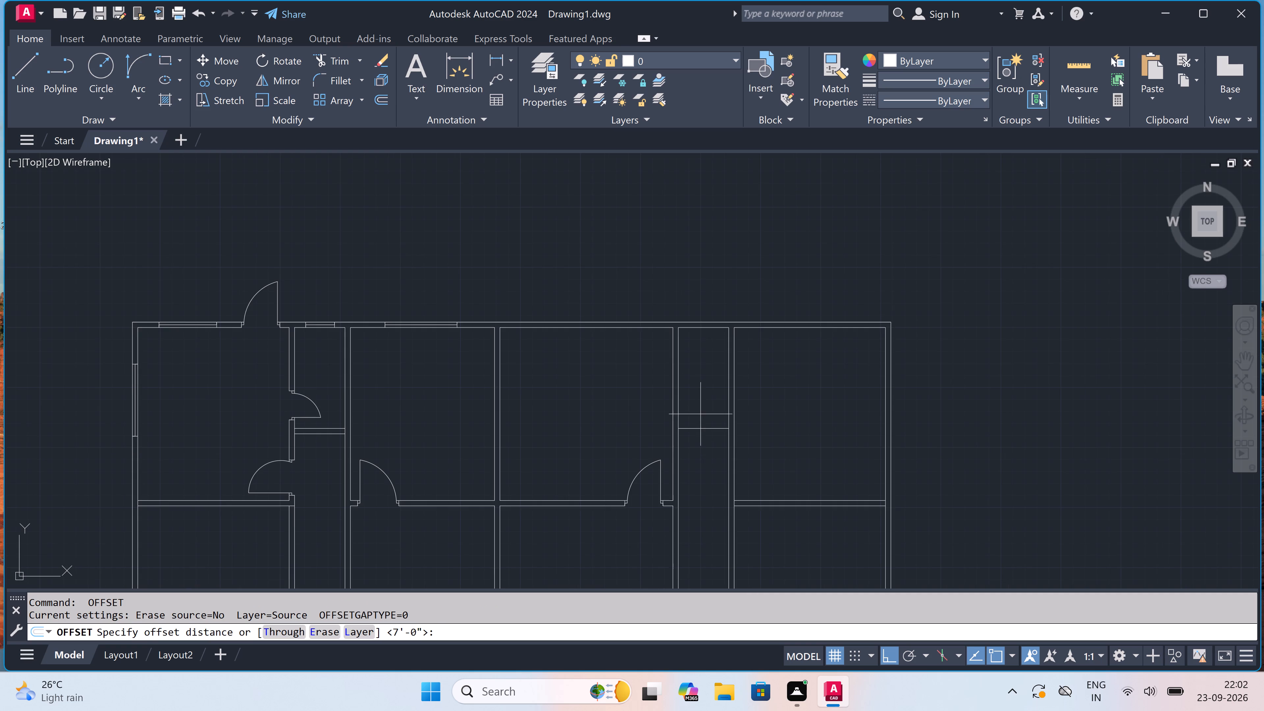
scroll(698, 451, up, 2)
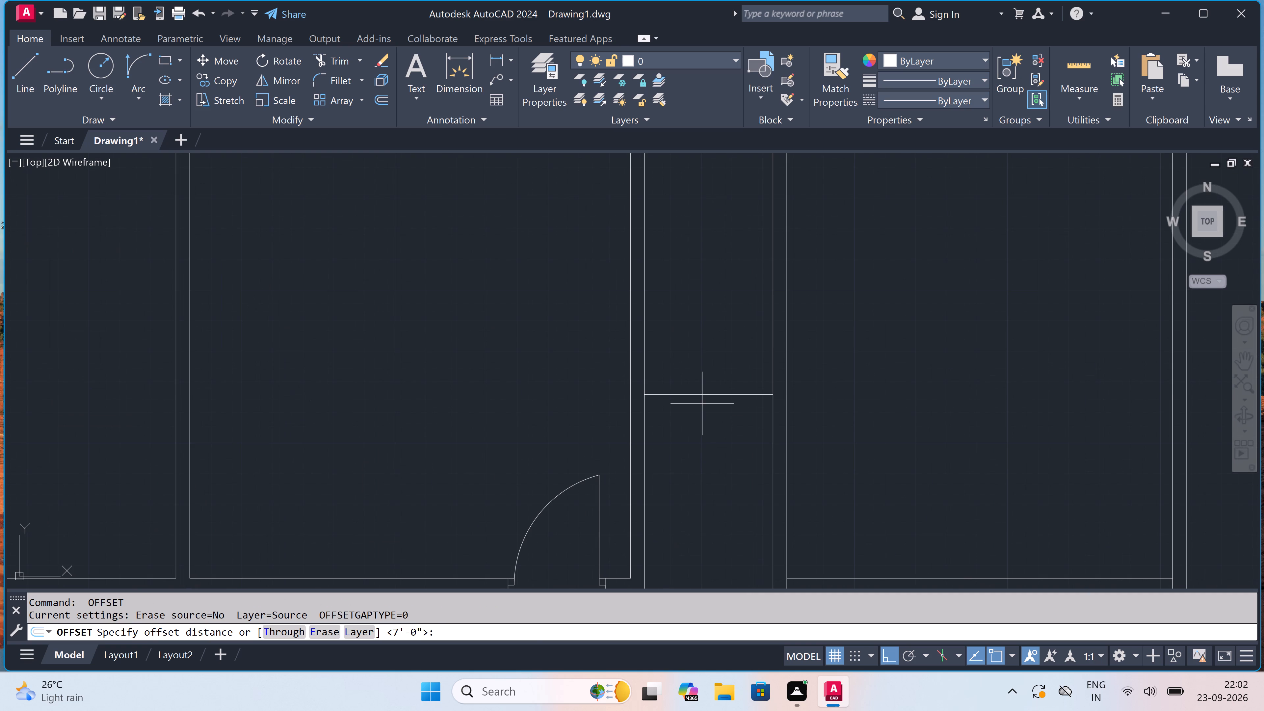
click(701, 395)
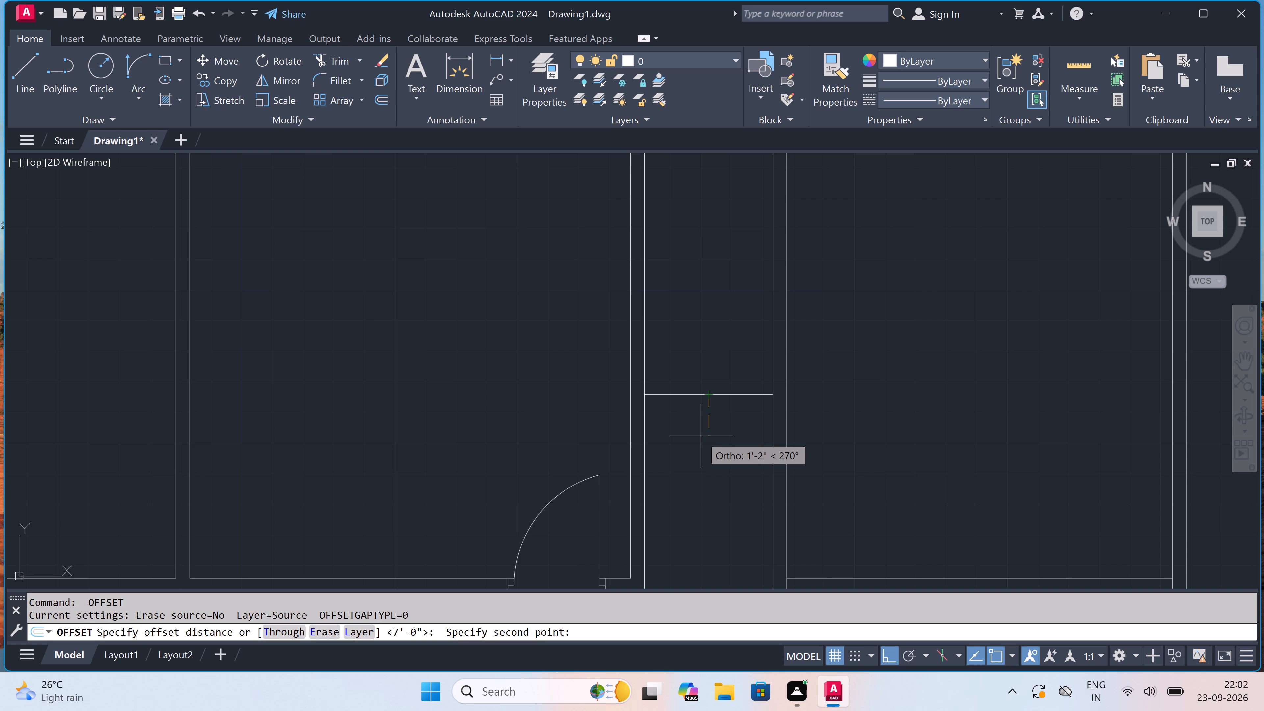
text(4.5")
key(space)
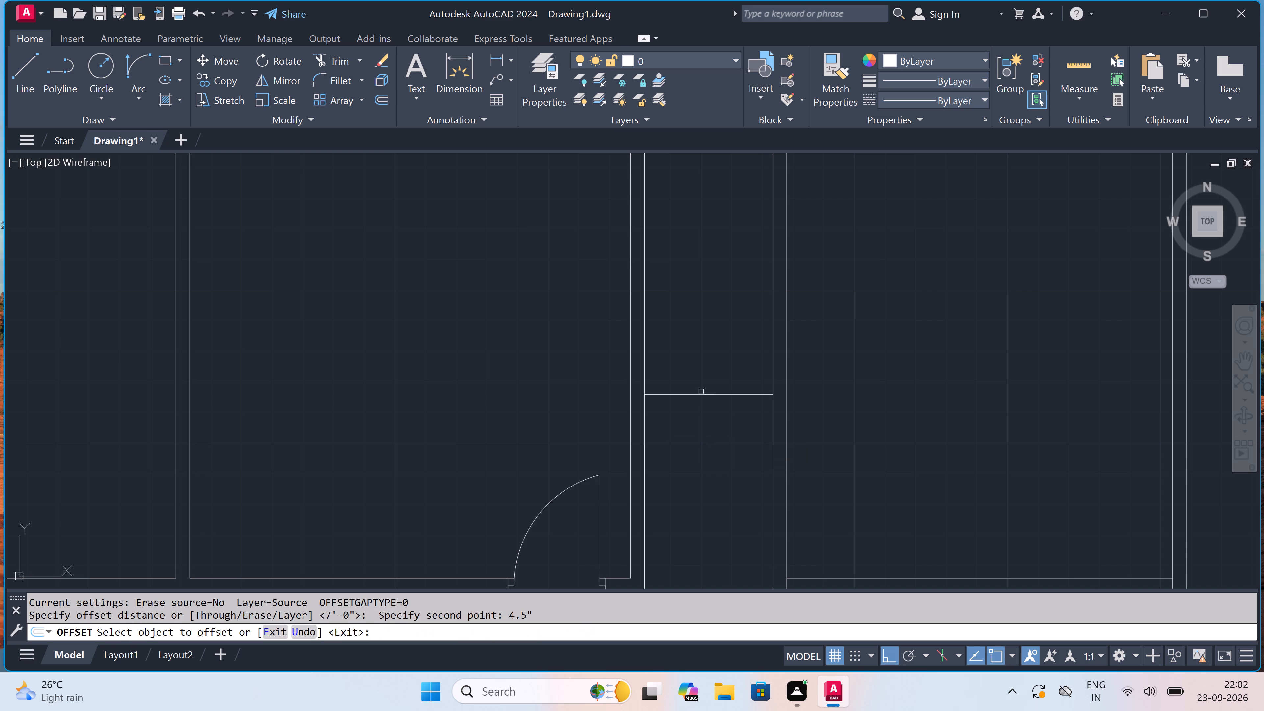
click(694, 398)
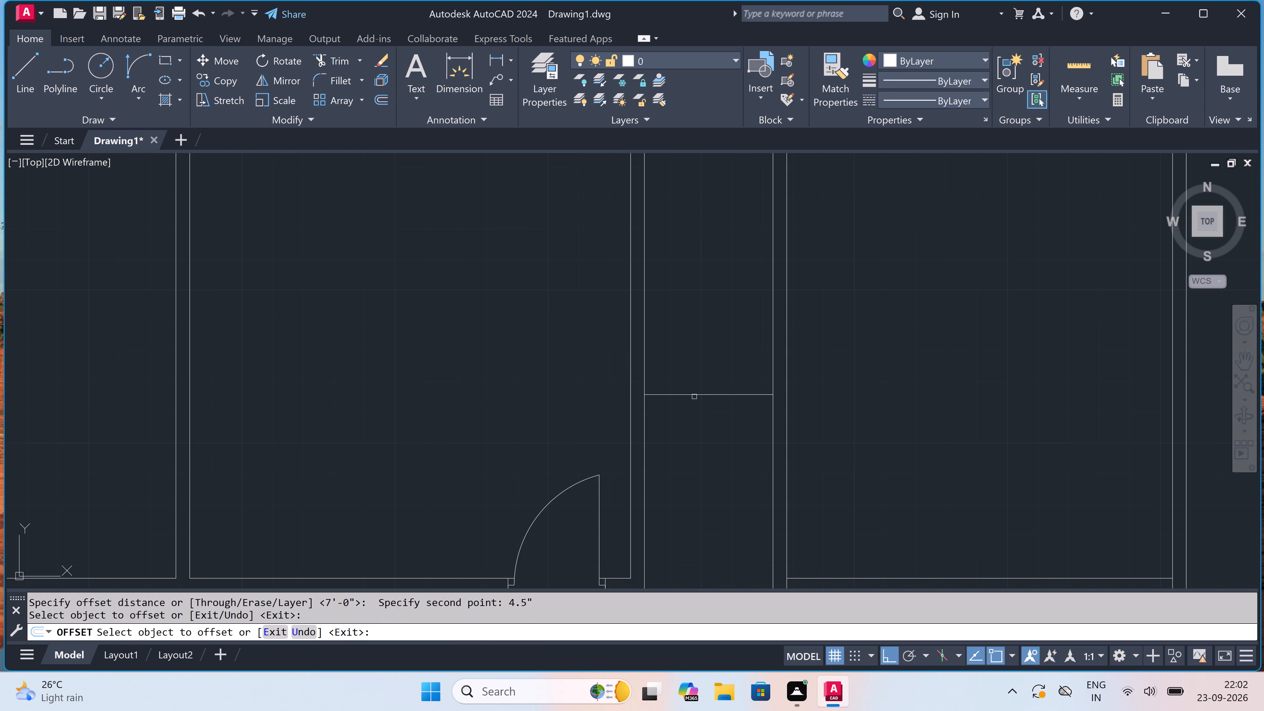
click(693, 418)
drag(694, 394, 684, 431)
click(684, 431)
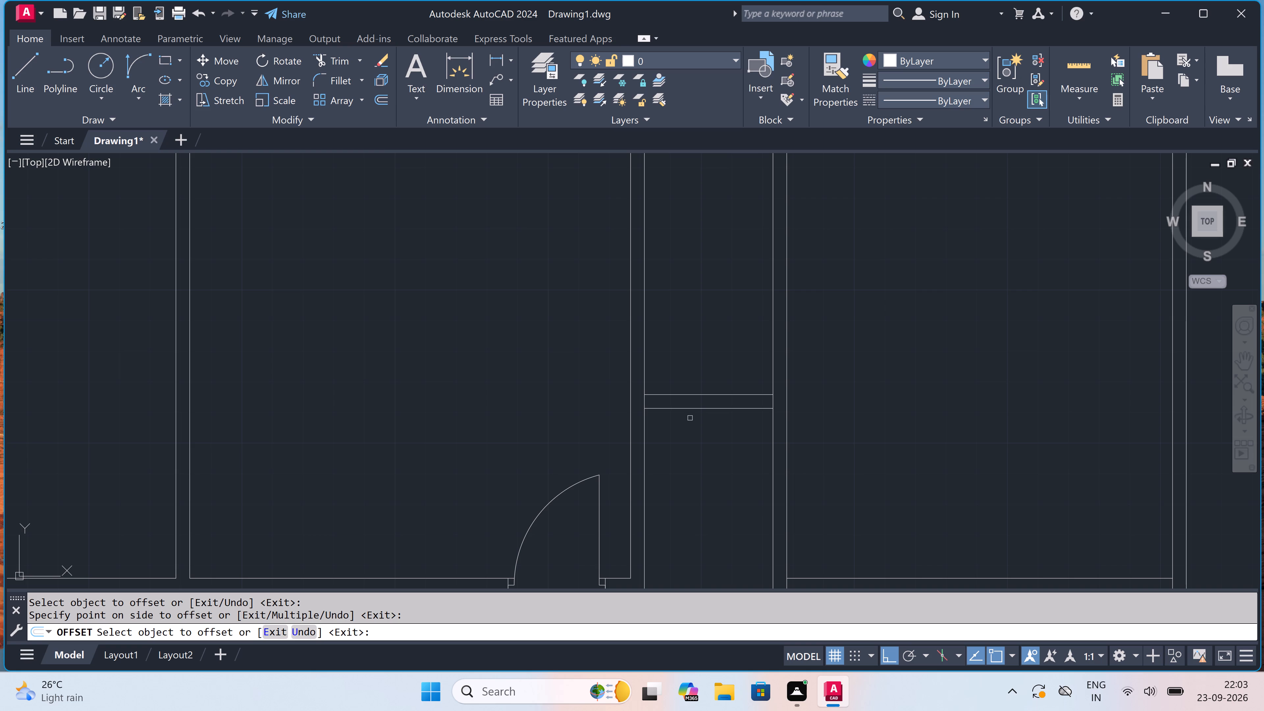
key(Escape)
Draw a short line continuing the cross wall's upper face across the partition to the last room's wall face.
scroll(687, 405, down, 2)
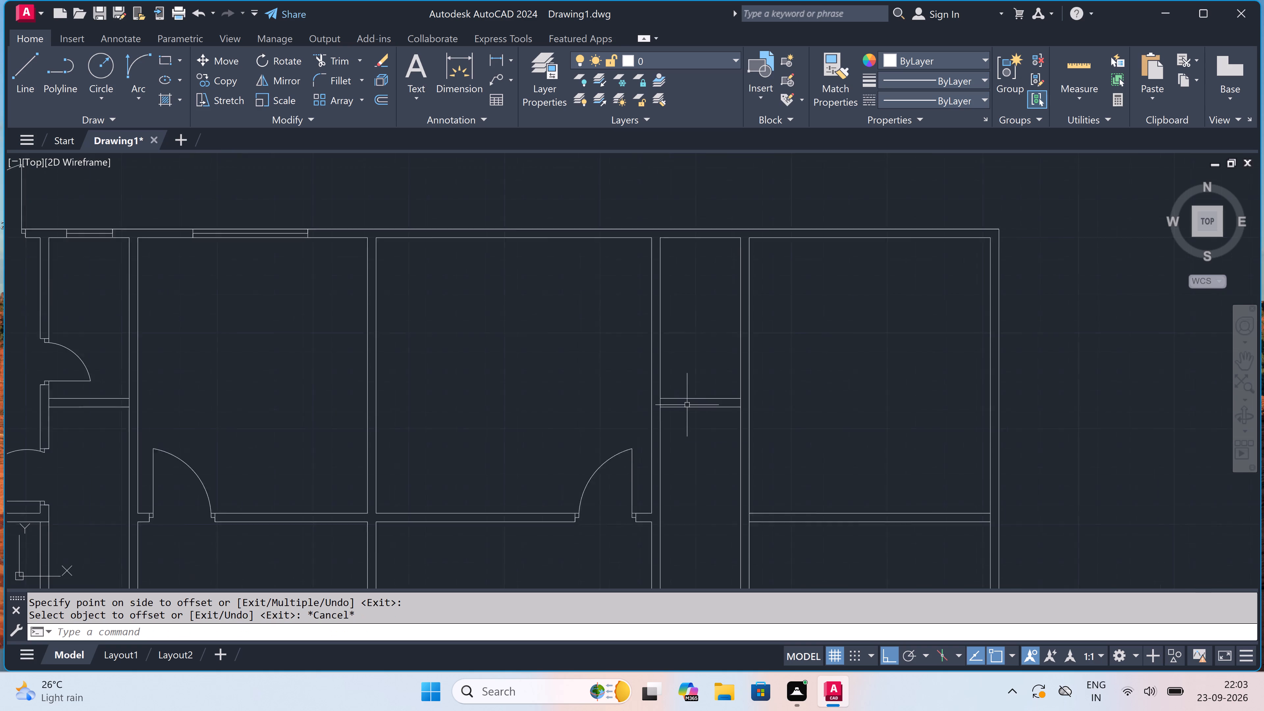
scroll(687, 405, up, 1)
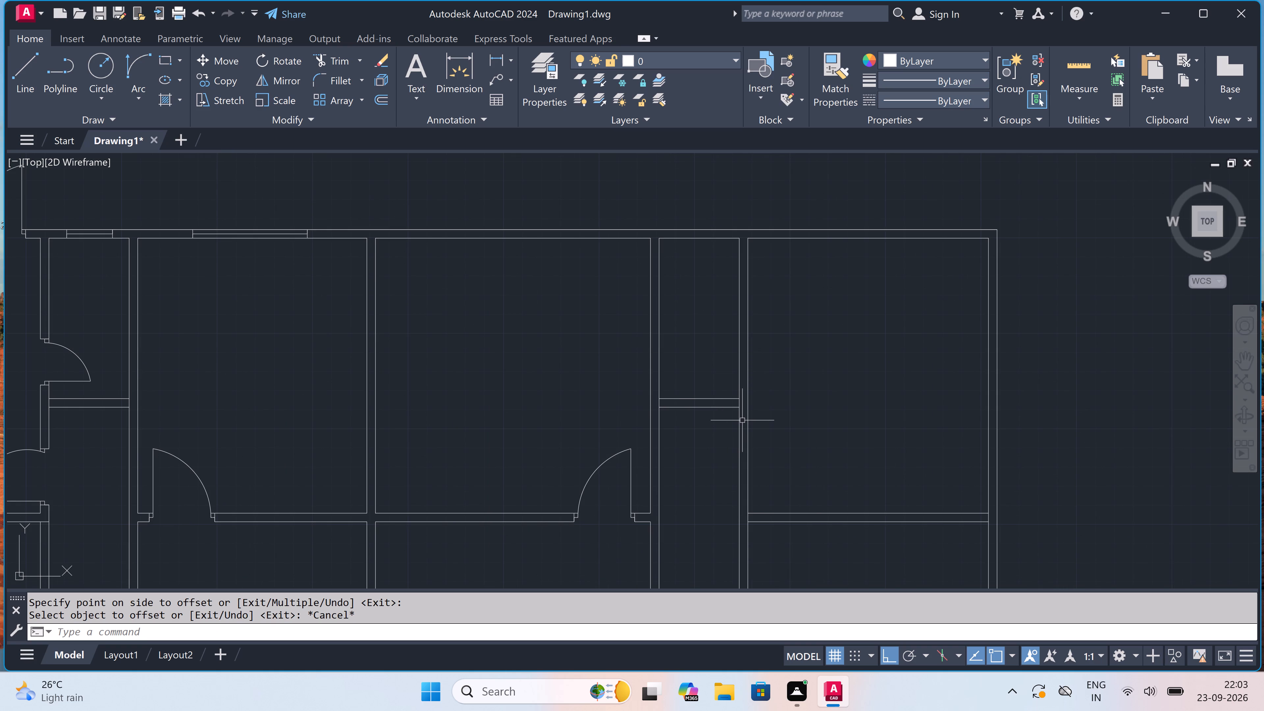
key(l)
key(space)
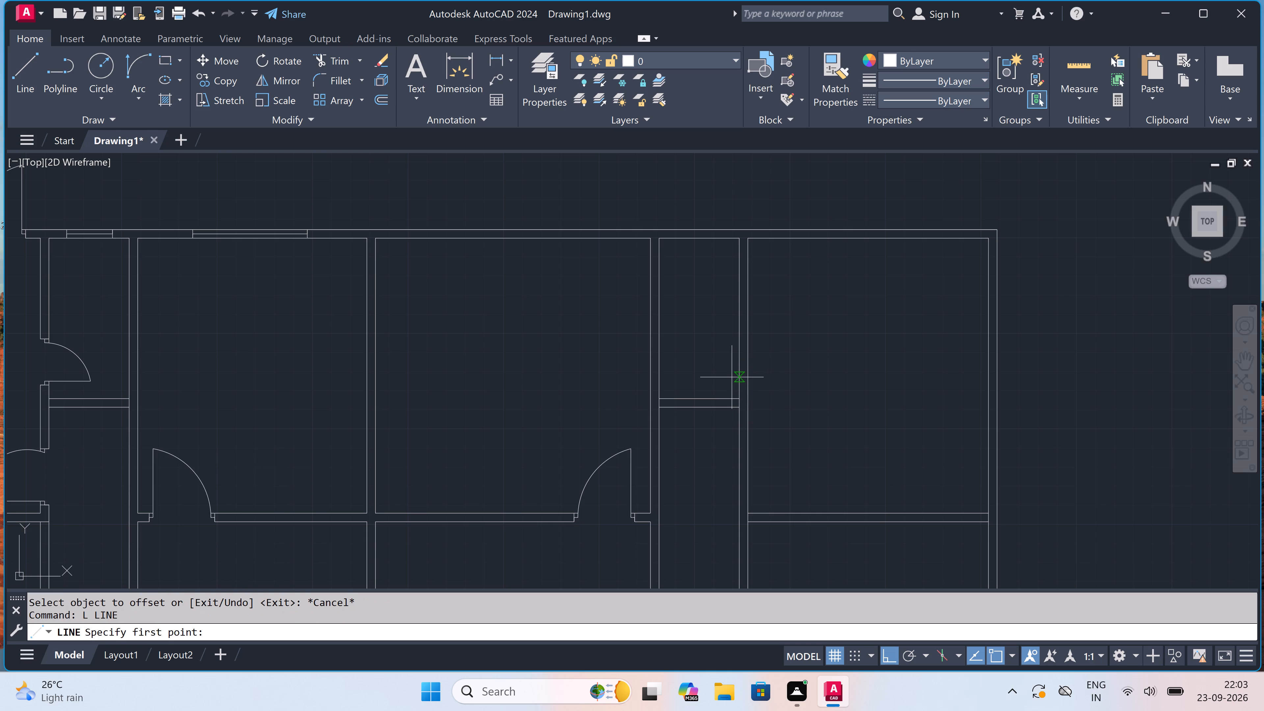
scroll(736, 380, up, 2)
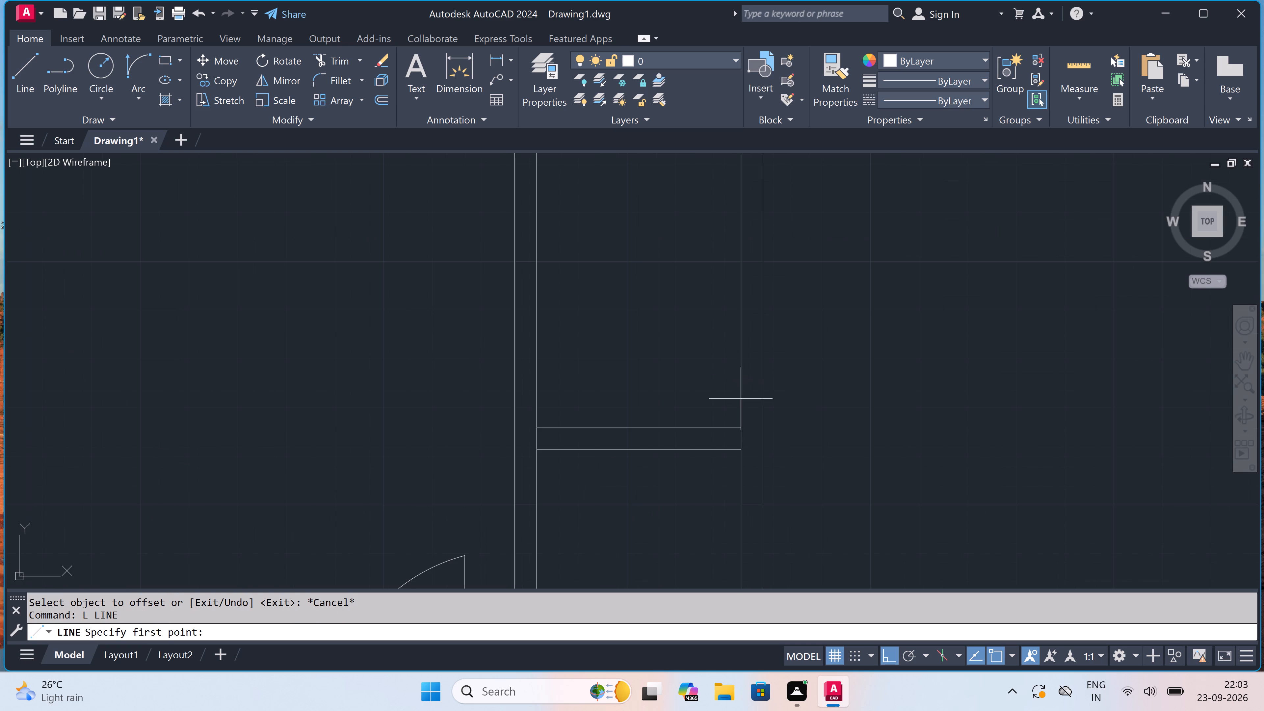
drag(742, 430, 746, 430)
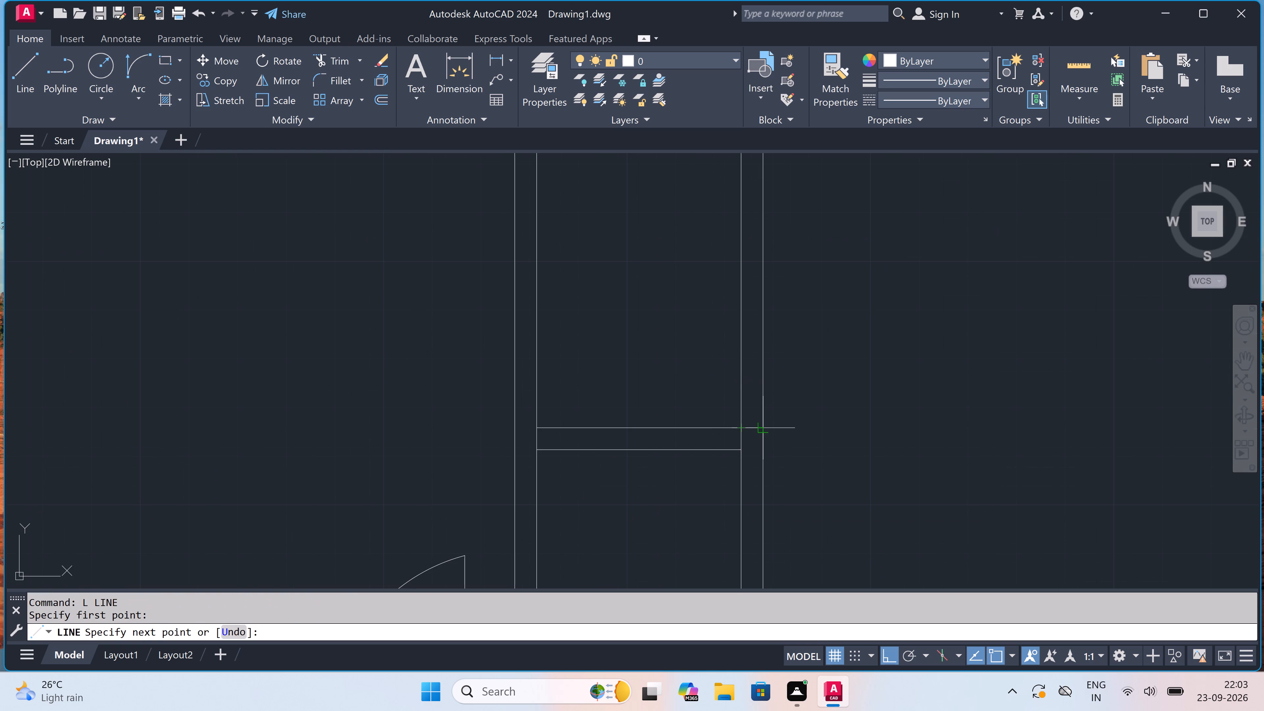
click(765, 431)
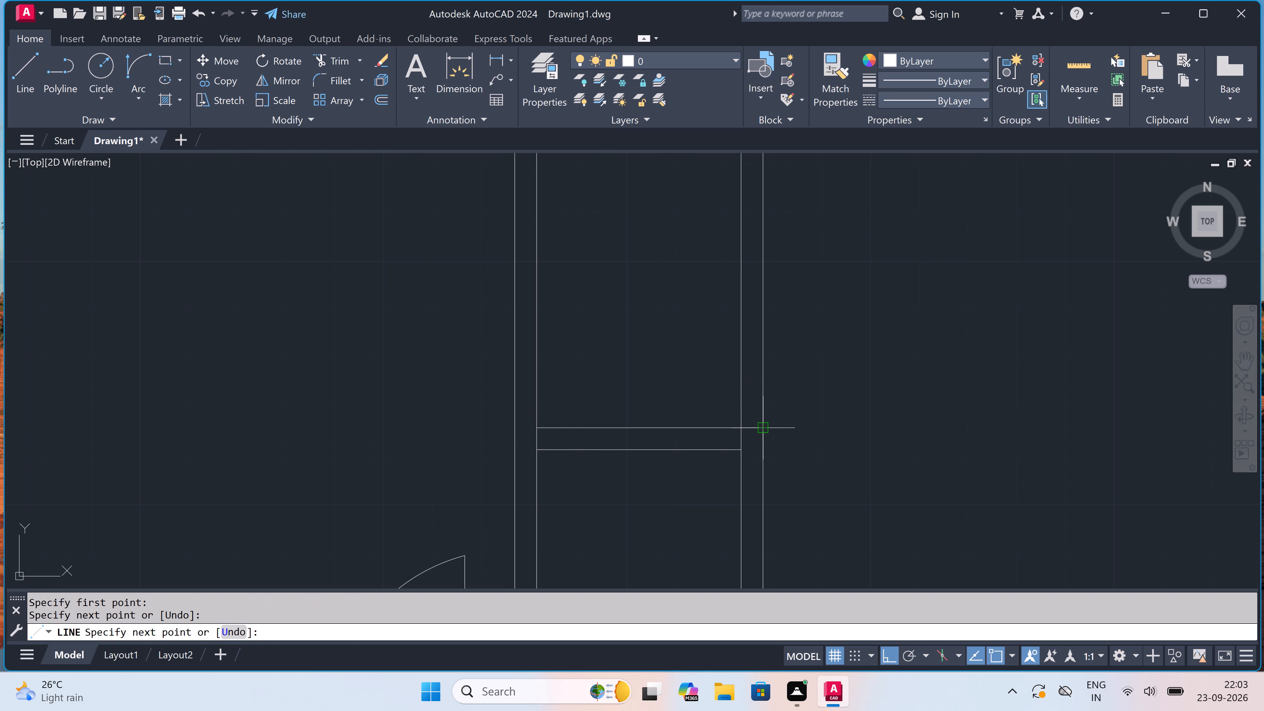
key(Escape)
Draw the lower door jamb across the last room's partition just above its lower wall, with a 2" stop upward and a 3' leaf into the room.
scroll(748, 395, down, 2)
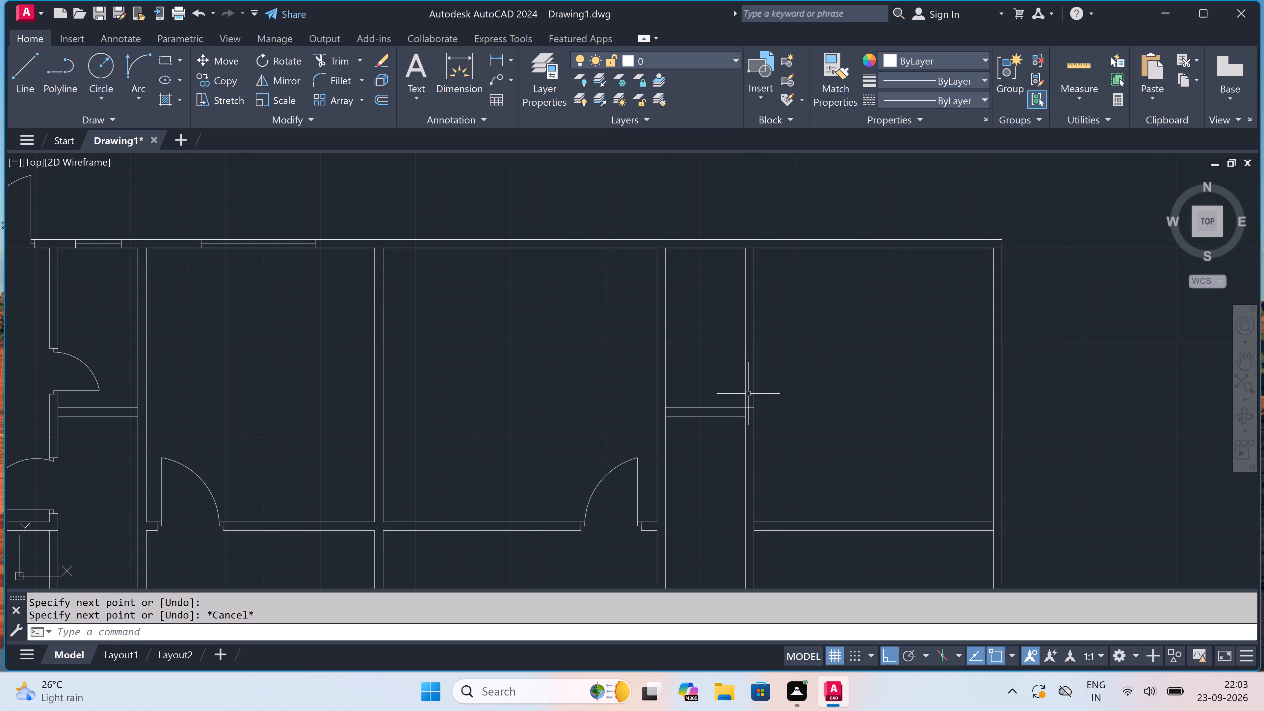
scroll(748, 420, up, 1)
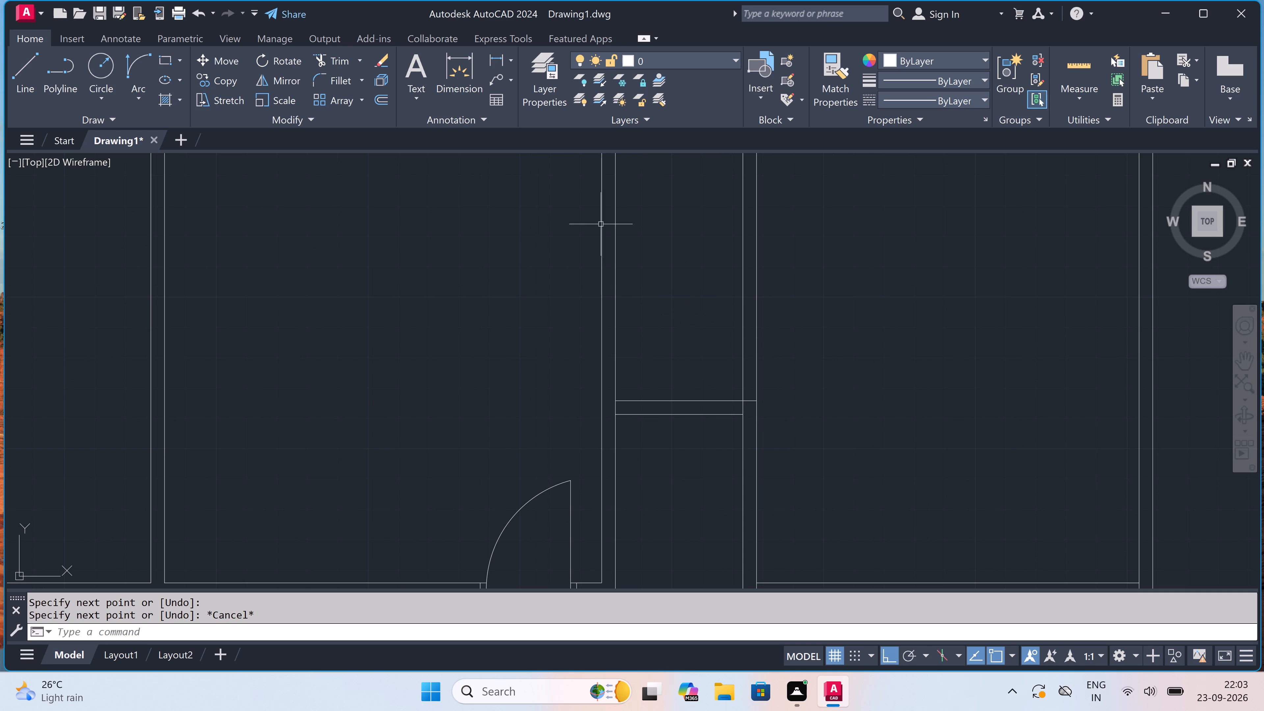
key(space)
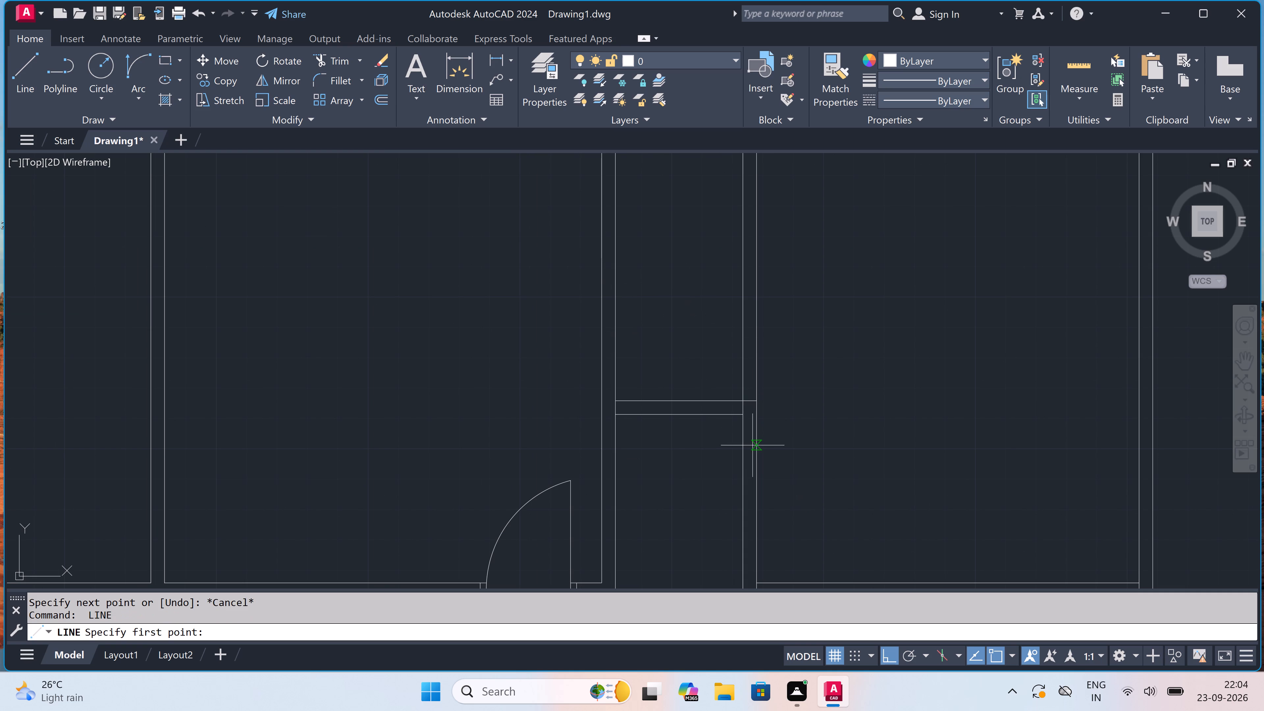
scroll(740, 423, up, 1)
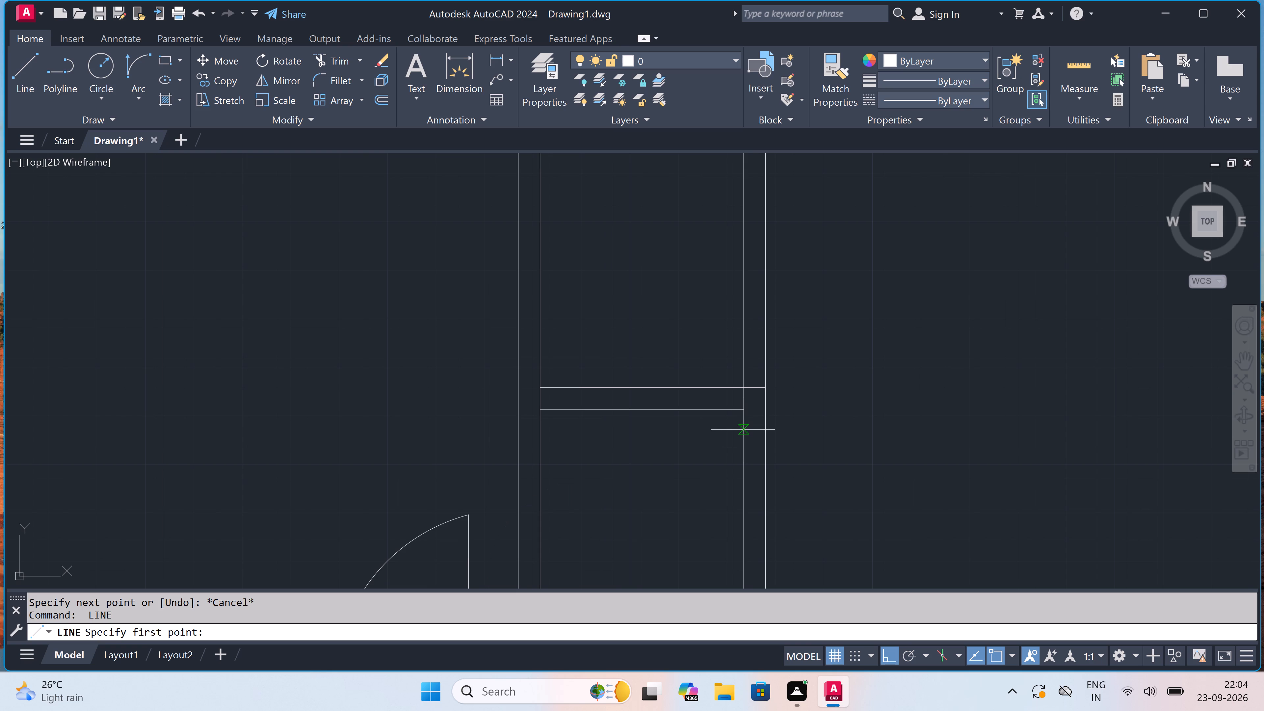
scroll(743, 430, down, 3)
scroll(737, 501, up, 1)
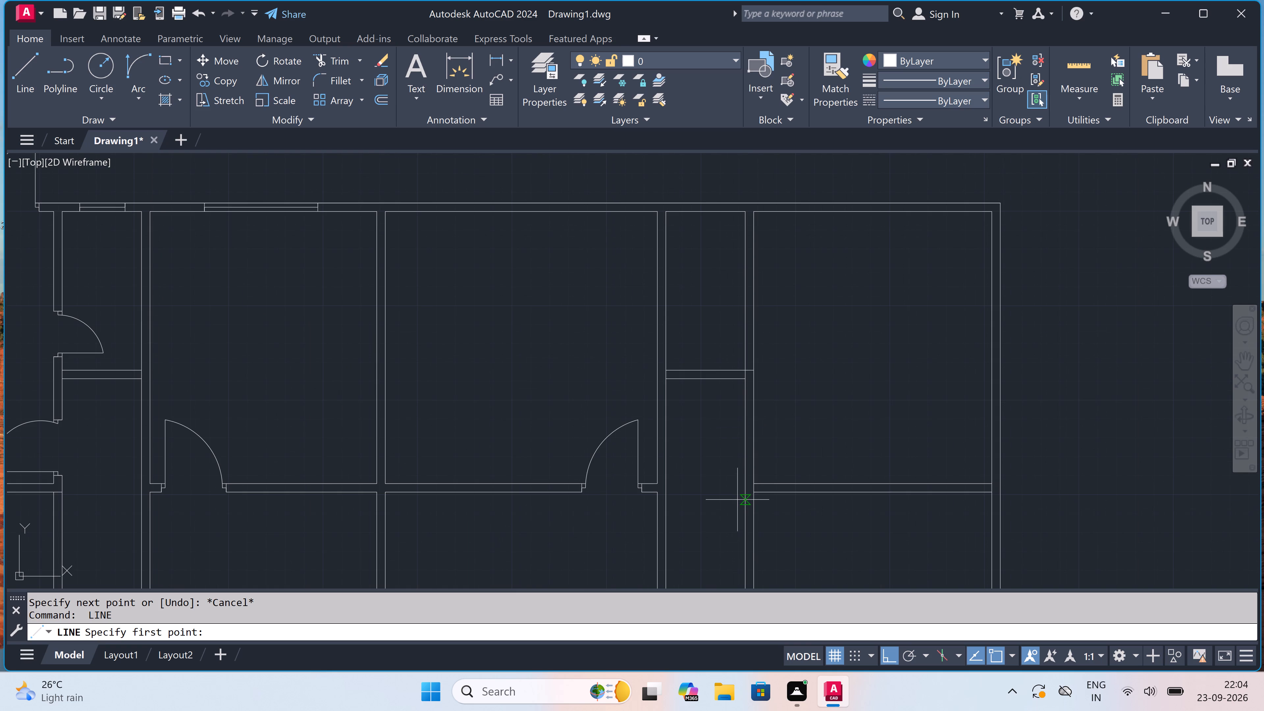
scroll(745, 471, up, 2)
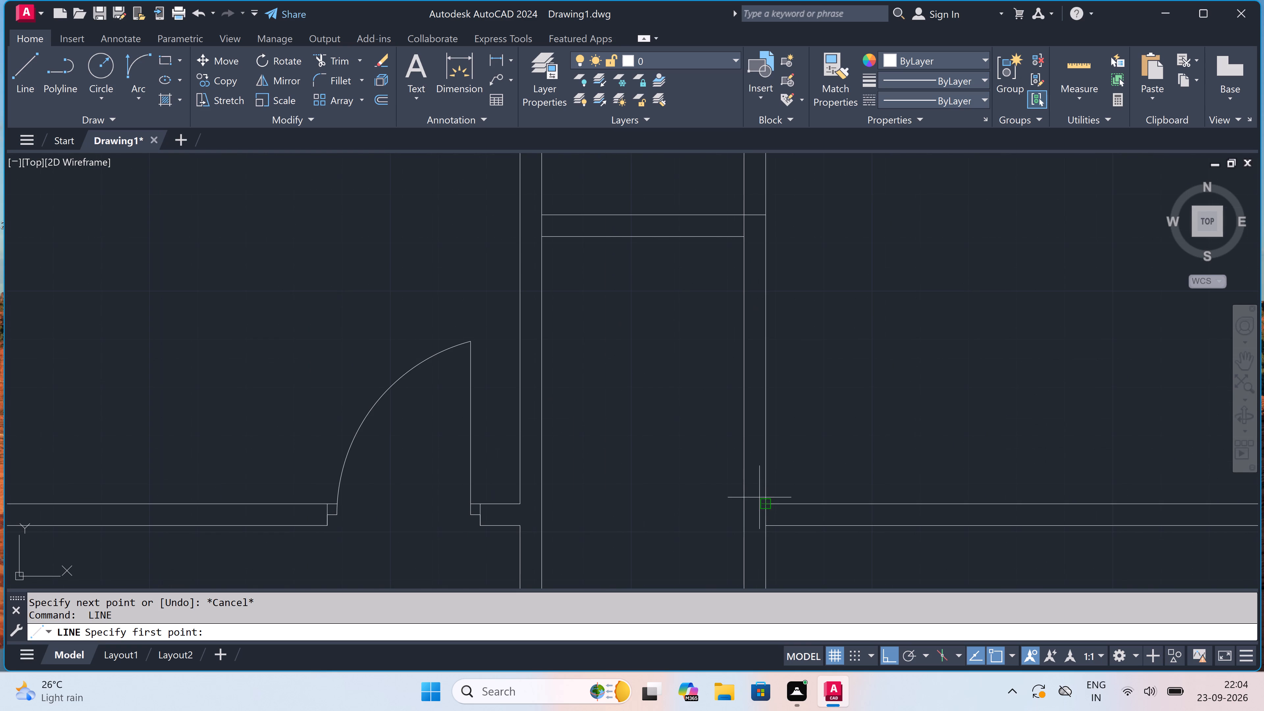
click(763, 484)
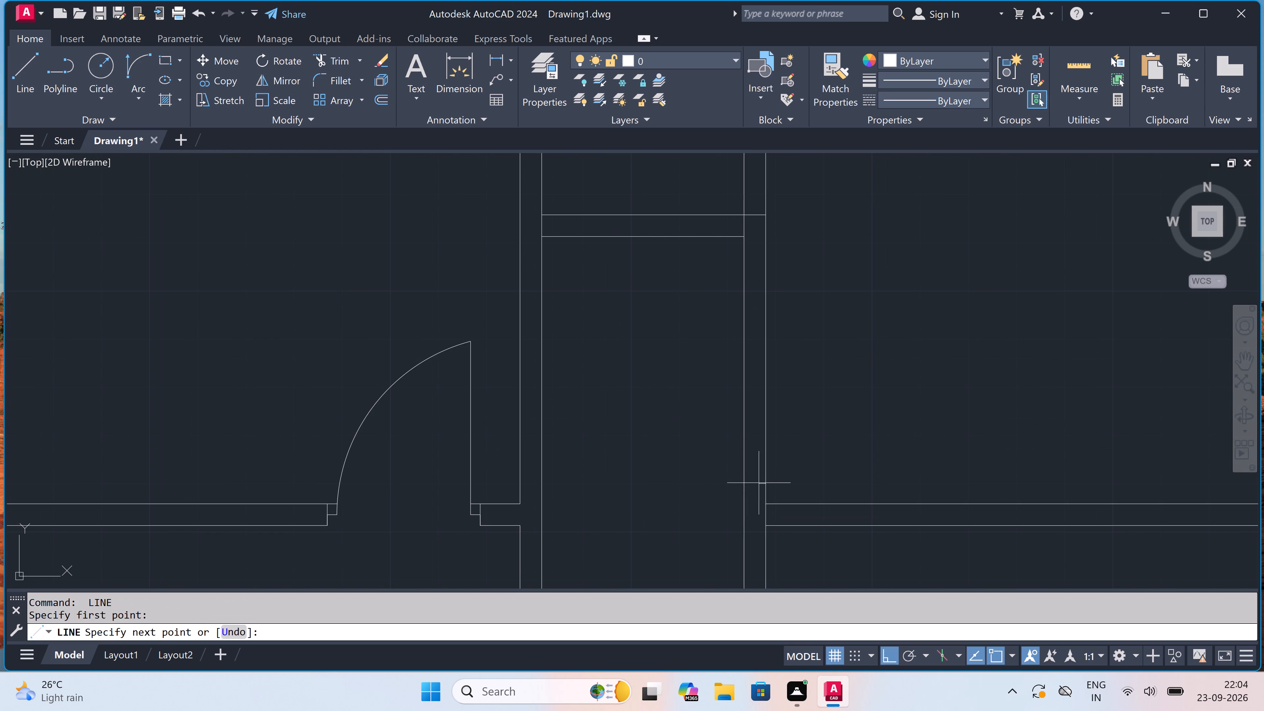
click(748, 483)
click(758, 480)
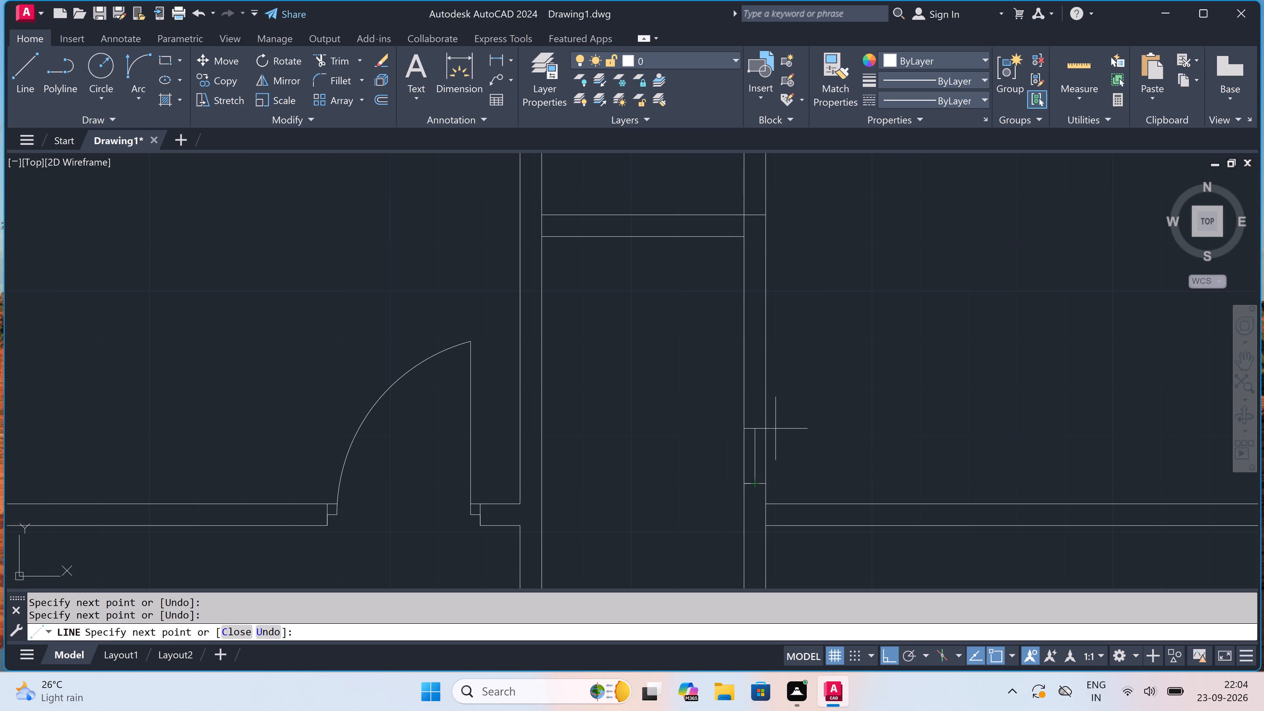
text(2")
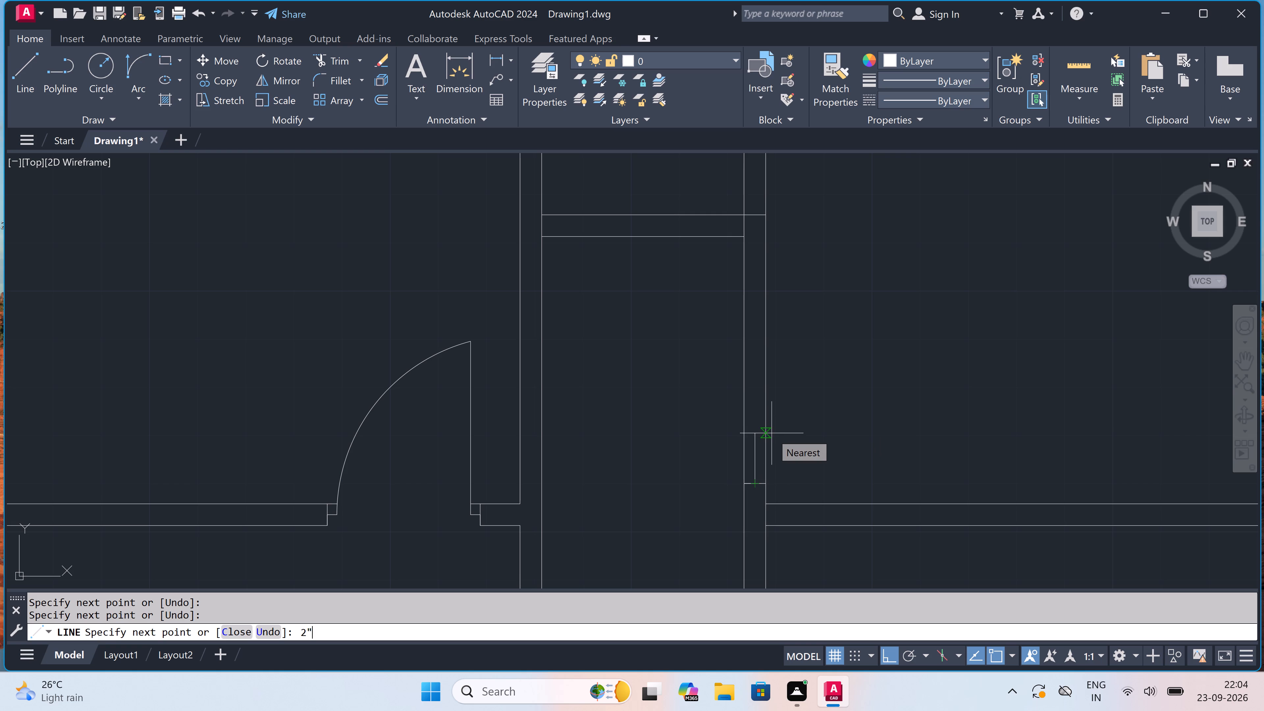
key(space)
text(3')
key(space)
key(Escape)
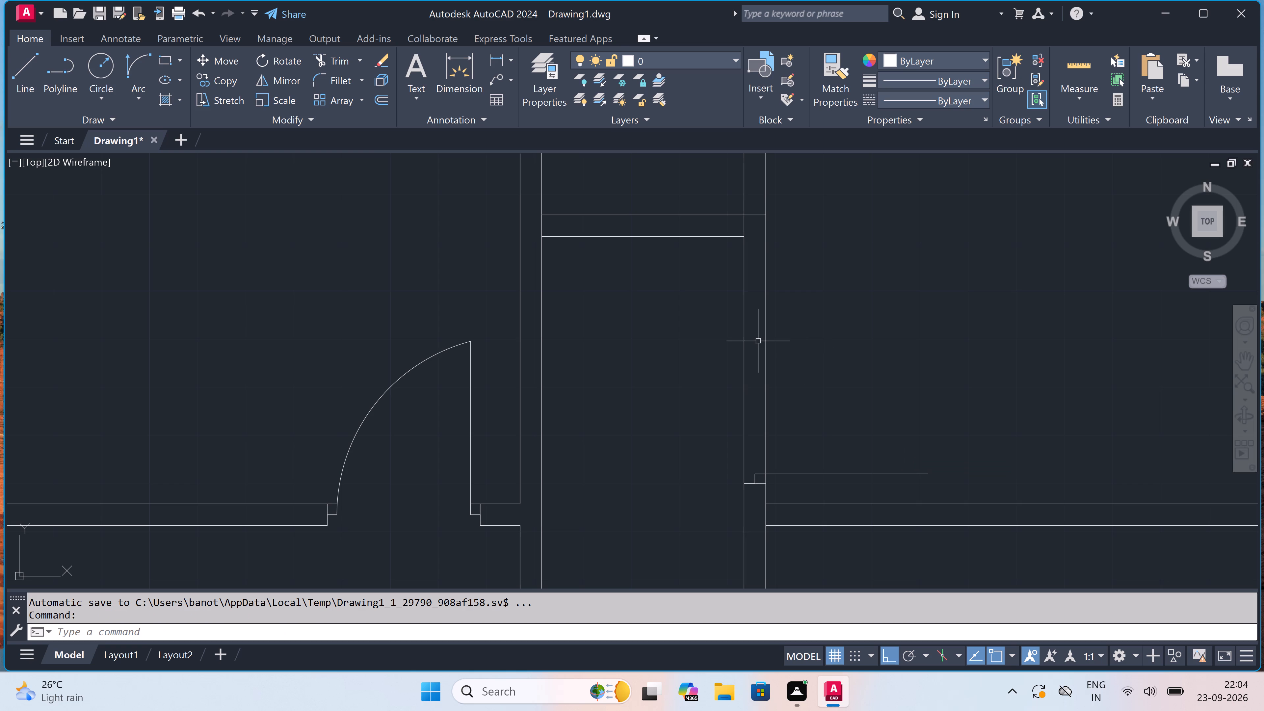
Draw the upper door jamb across the same partition above the leaf, with a 2" stop downward from its midpoint.
key(space)
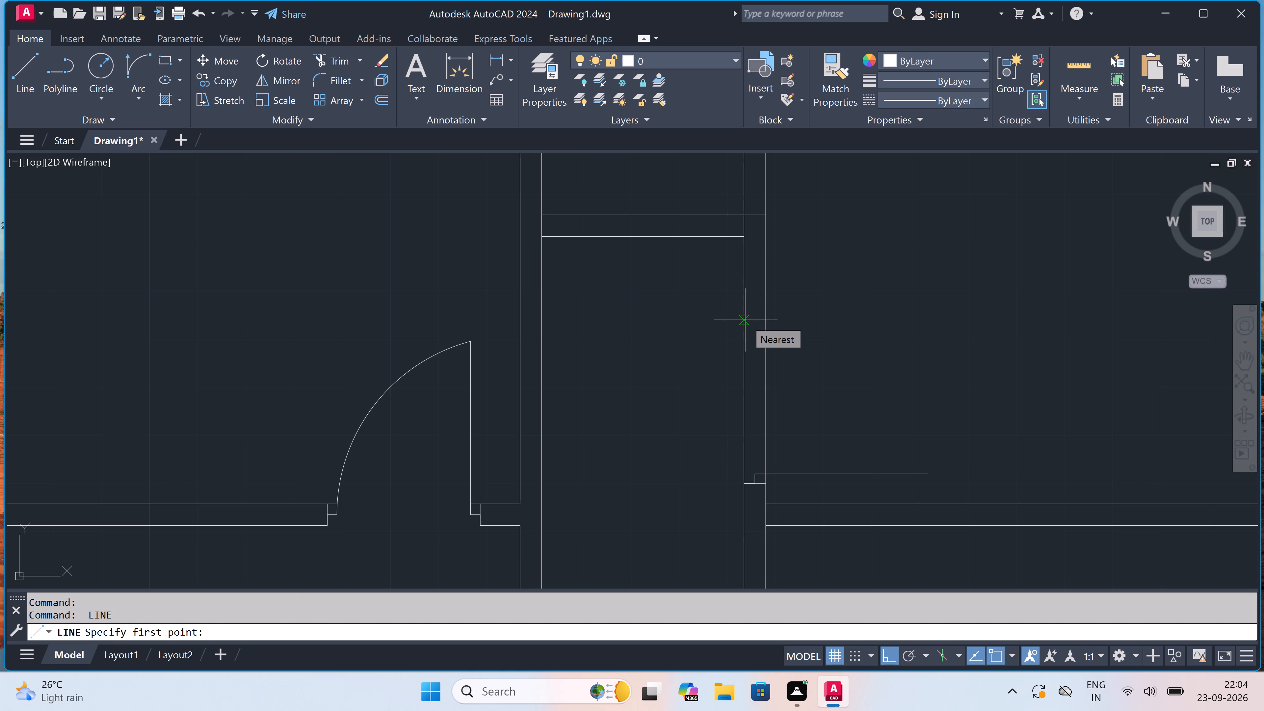
drag(744, 333, 754, 331)
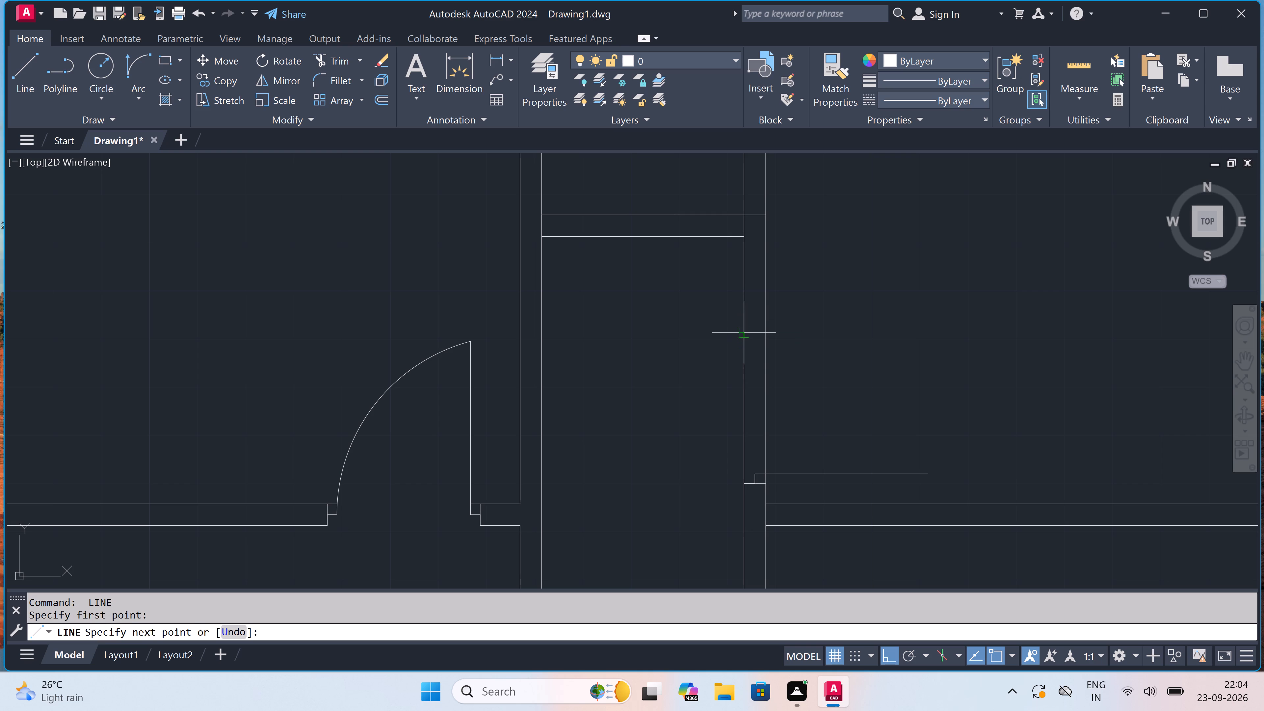
click(767, 328)
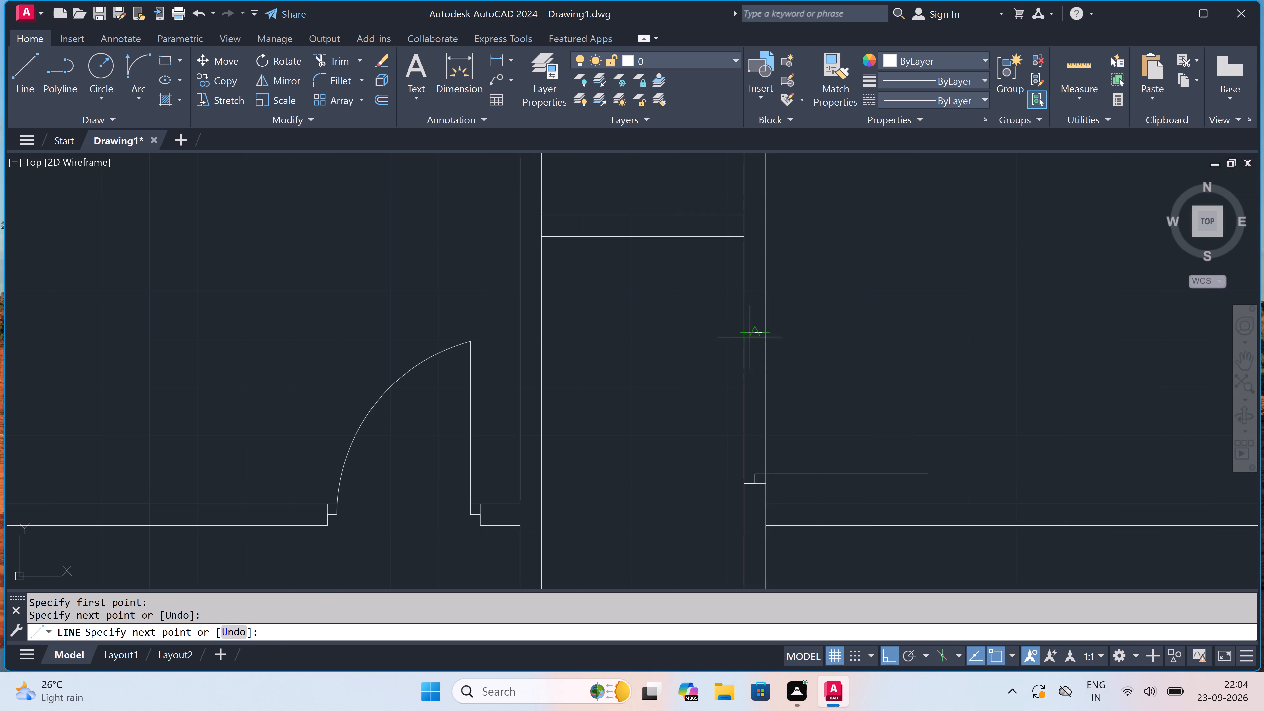
click(757, 335)
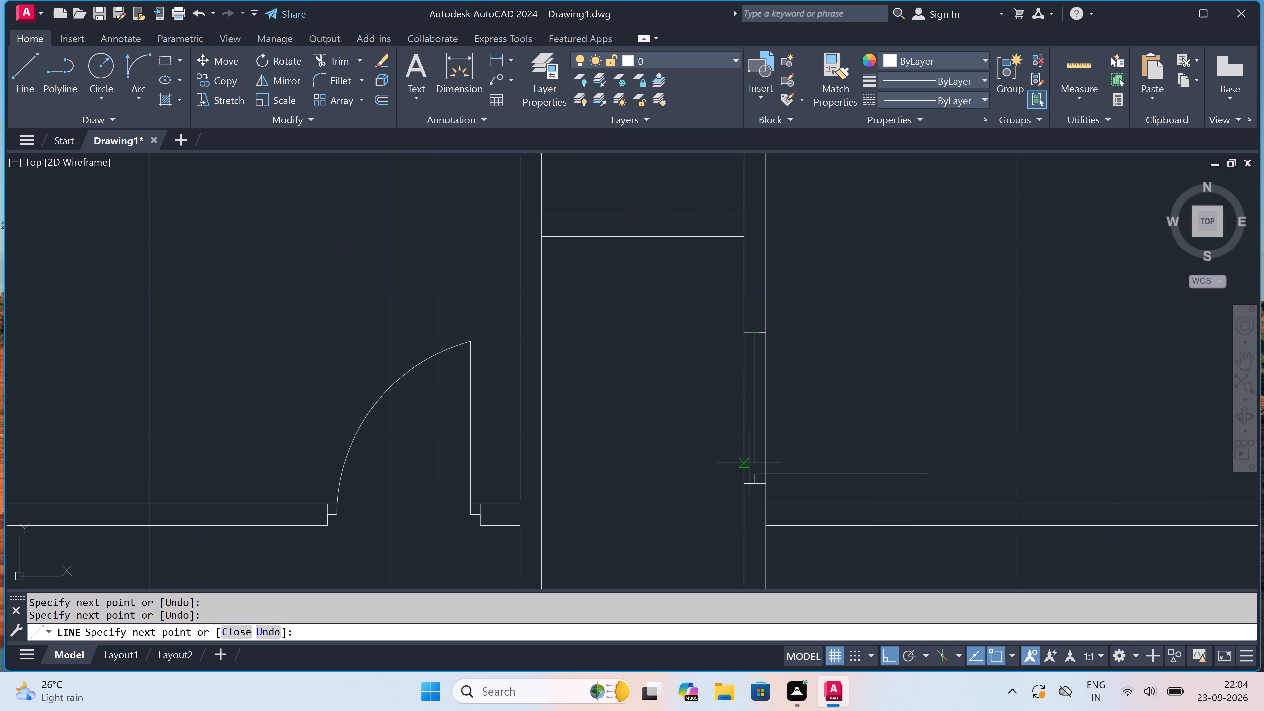
key(2)
text(")
key(space)
key(Escape)
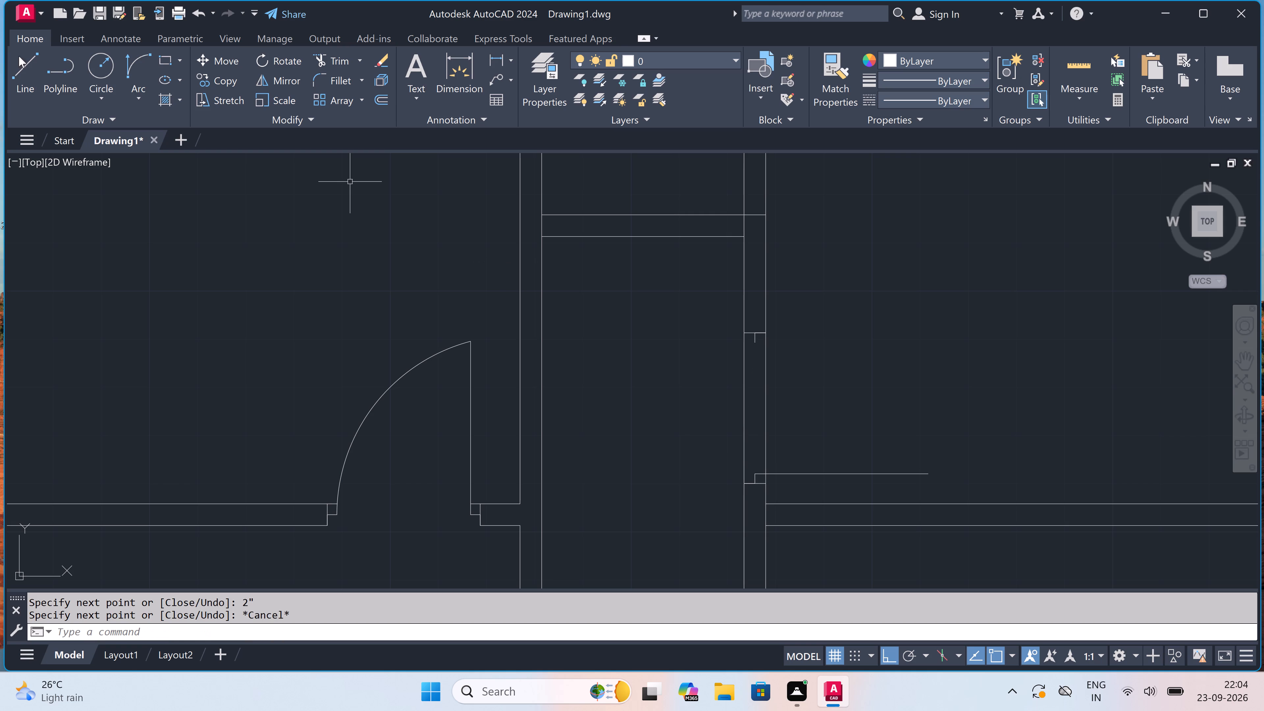
Draw the door swing arc from the free end of the 3' leaf to the end of the upper stop.
click(131, 62)
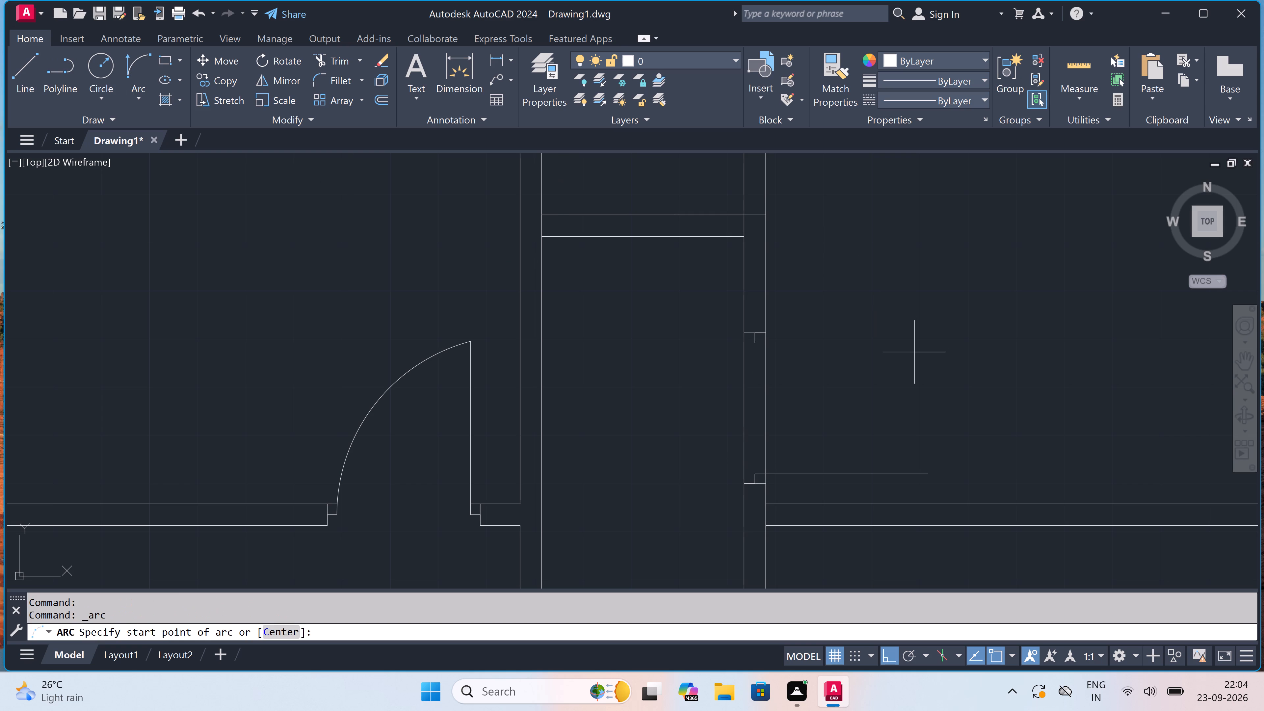
drag(927, 472, 928, 465)
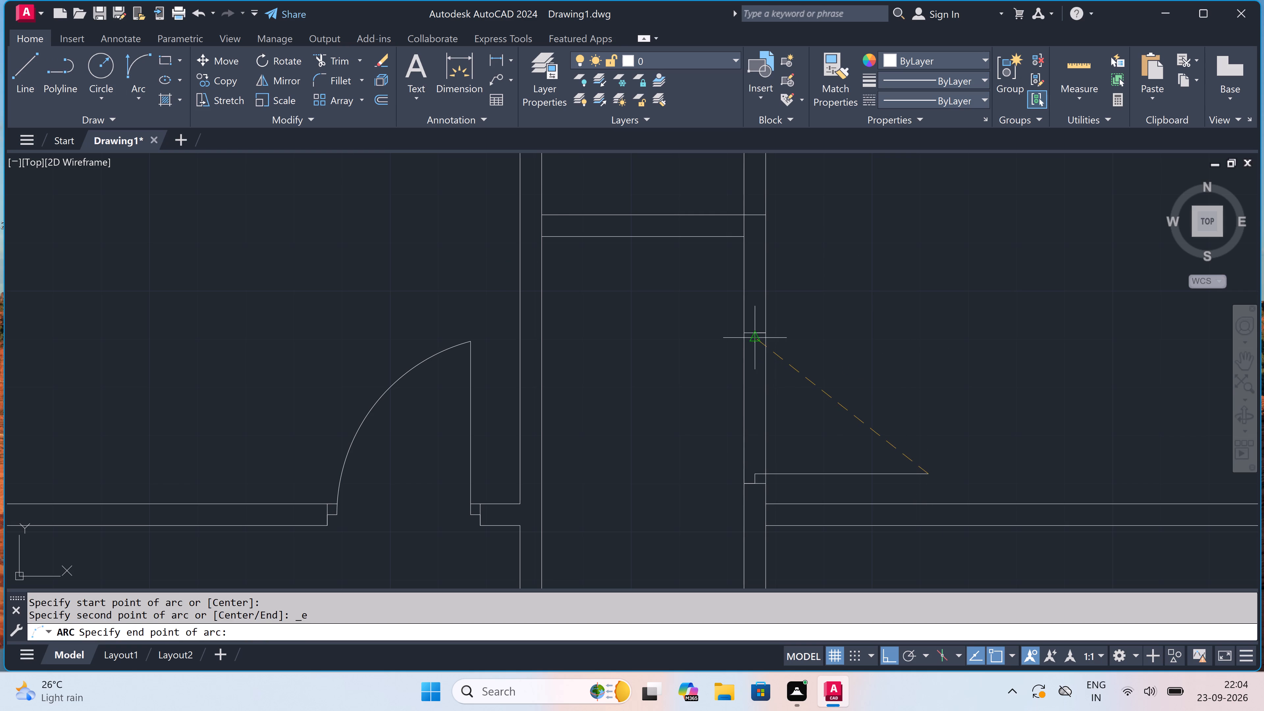
click(750, 342)
click(812, 309)
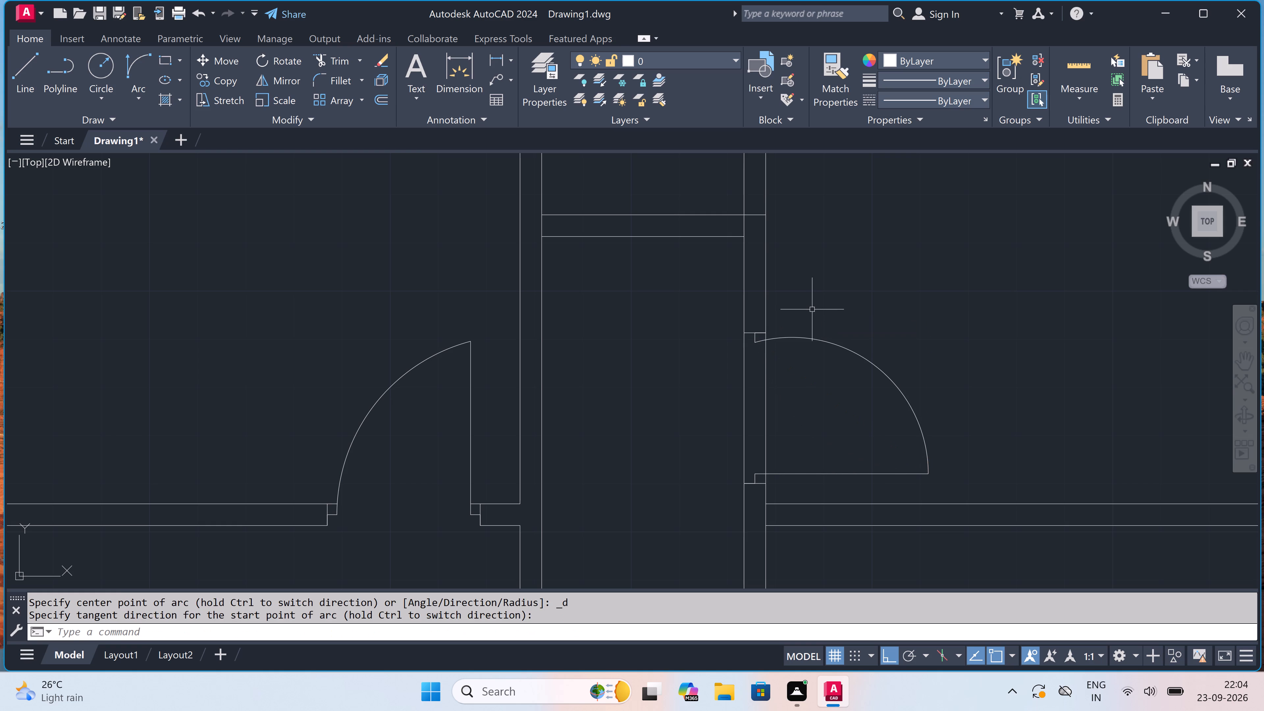
Trim away both wall faces between the two door jambs in the last room's partition.
text(tr)
key(space)
click(795, 386)
click(691, 395)
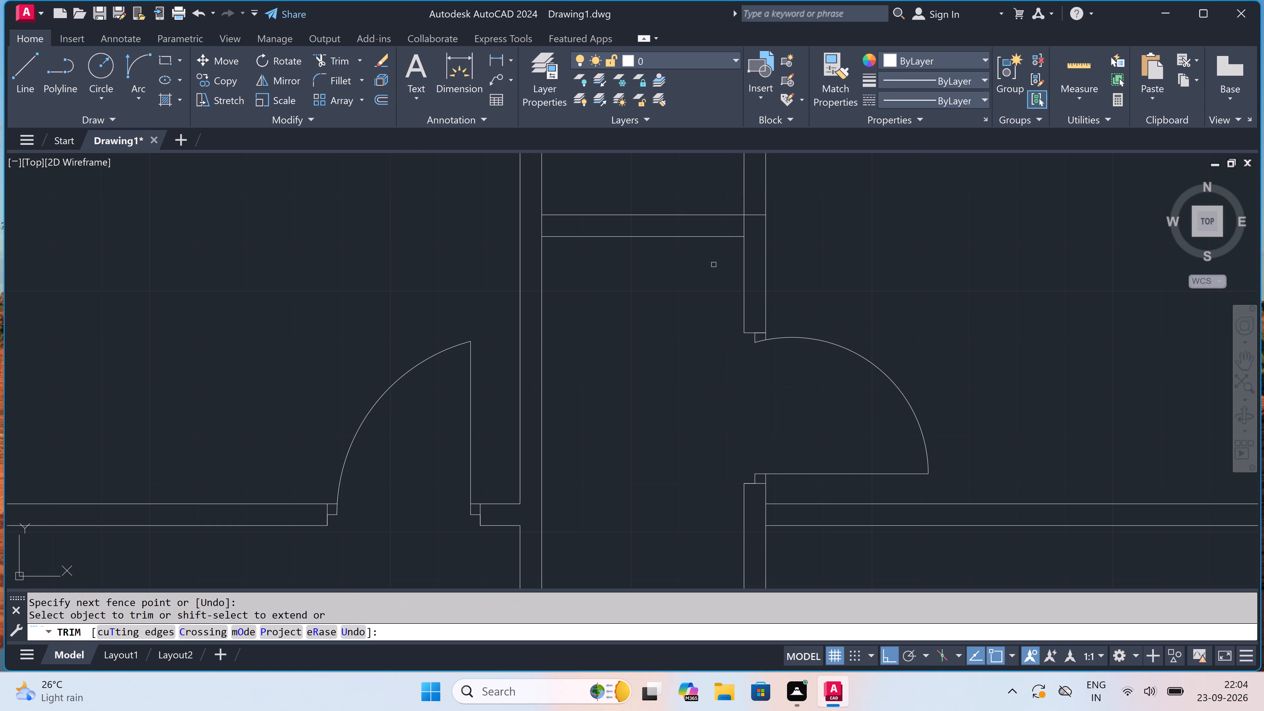
Trim the line stub crossing the last room's partition and the partition face between the cross wall's two faces.
scroll(748, 206, up, 2)
click(748, 206)
click(750, 244)
scroll(750, 244, up, 1)
click(750, 244)
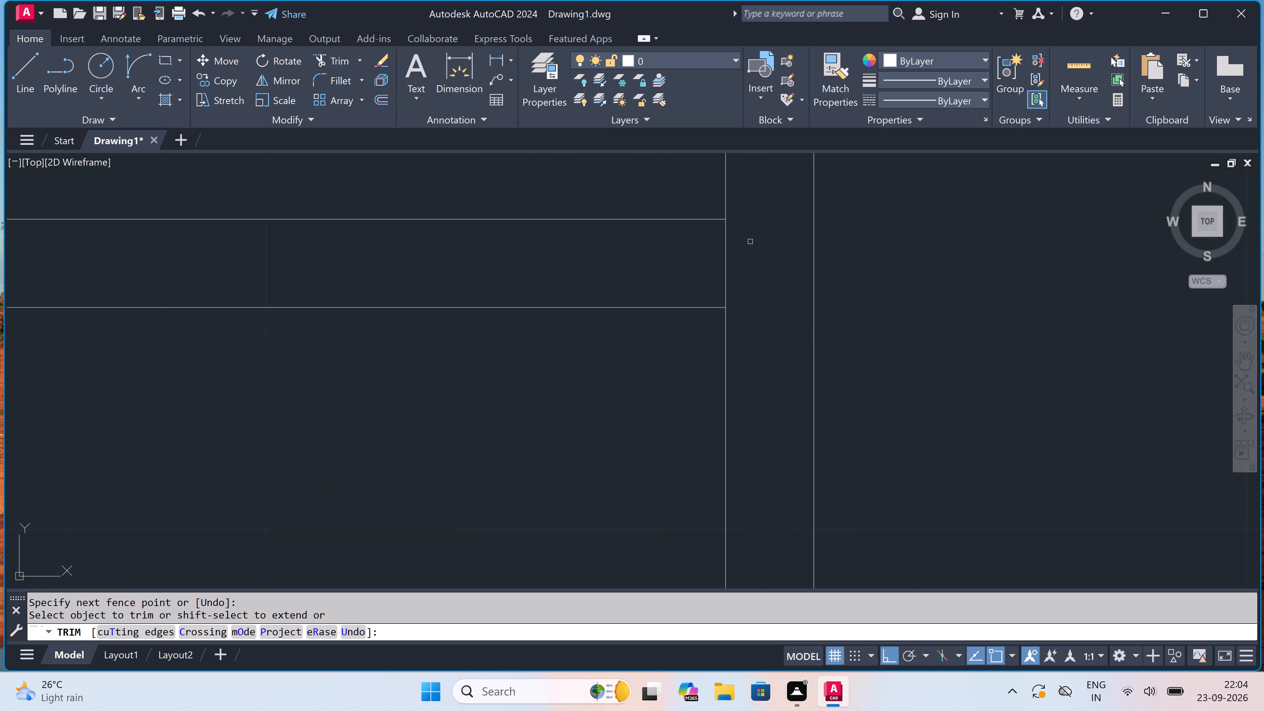
drag(668, 243, 671, 243)
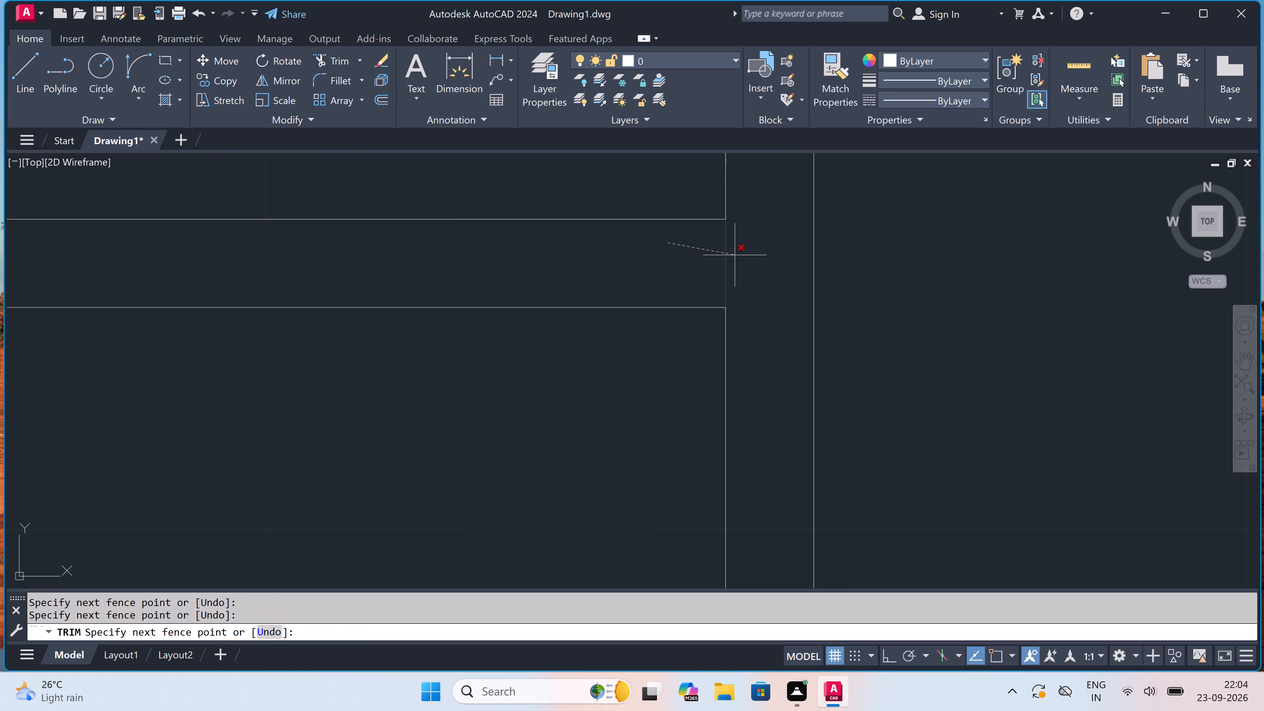
click(735, 255)
scroll(734, 256, down, 5)
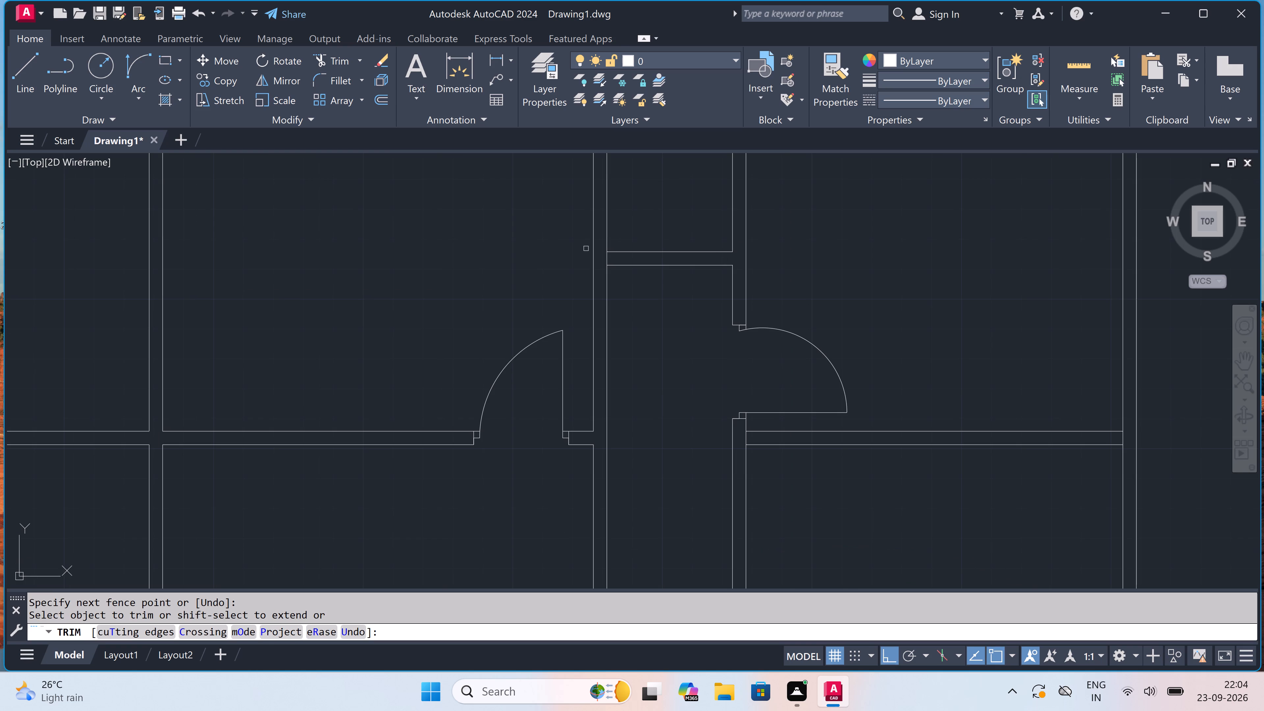
Trim the opposite partition's face between the cross wall's two faces to open that junction.
scroll(619, 252, up, 3)
drag(538, 282, 552, 283)
click(606, 283)
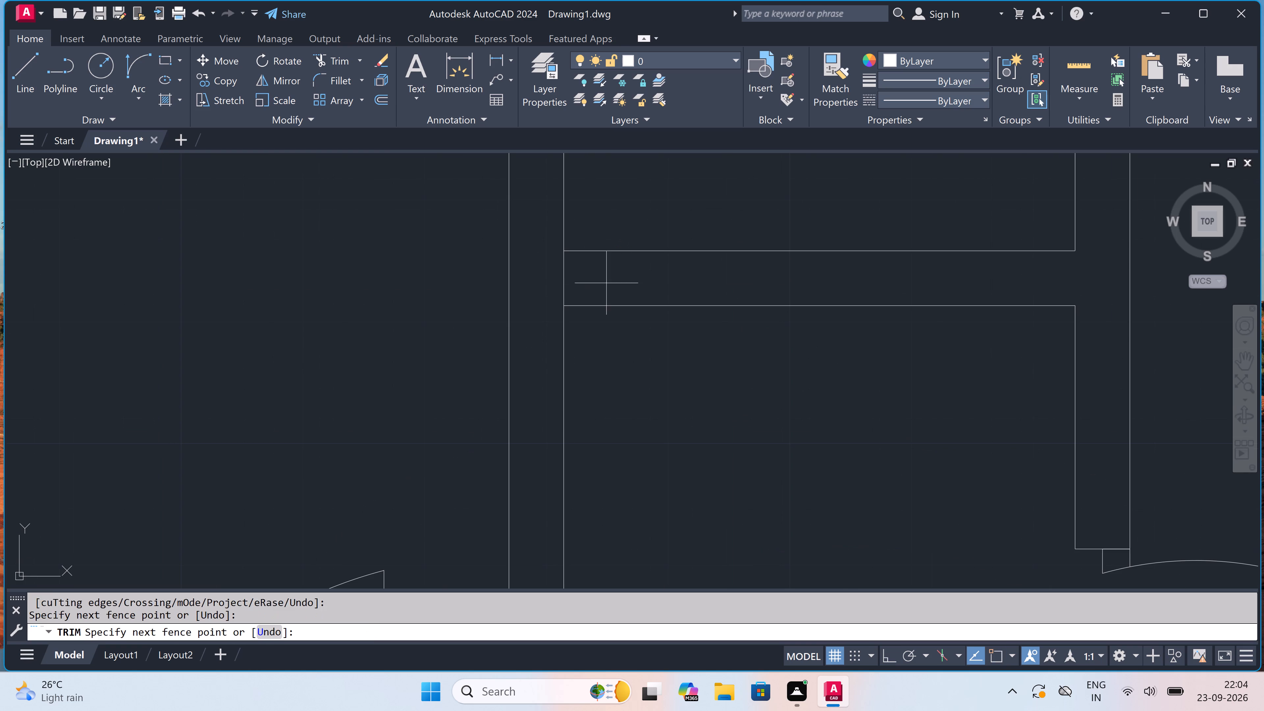
click(549, 279)
scroll(653, 337, down, 8)
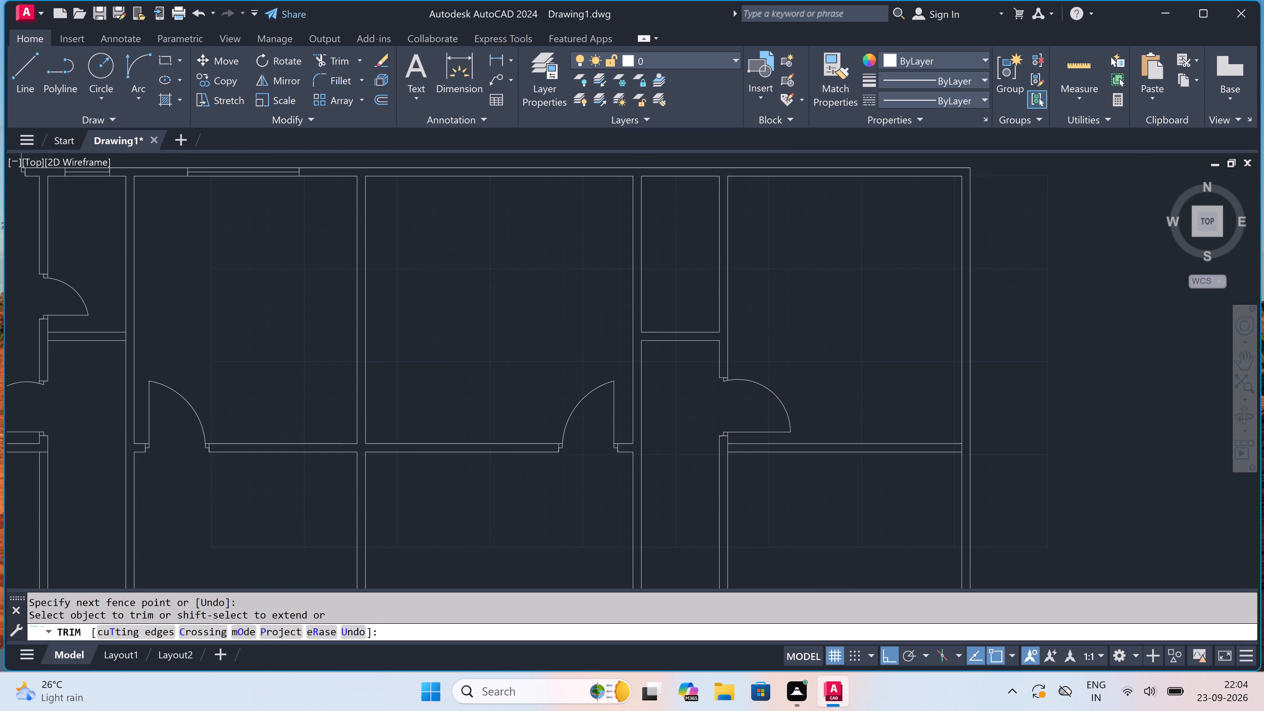
scroll(660, 357, down, 1)
scroll(677, 342, up, 3)
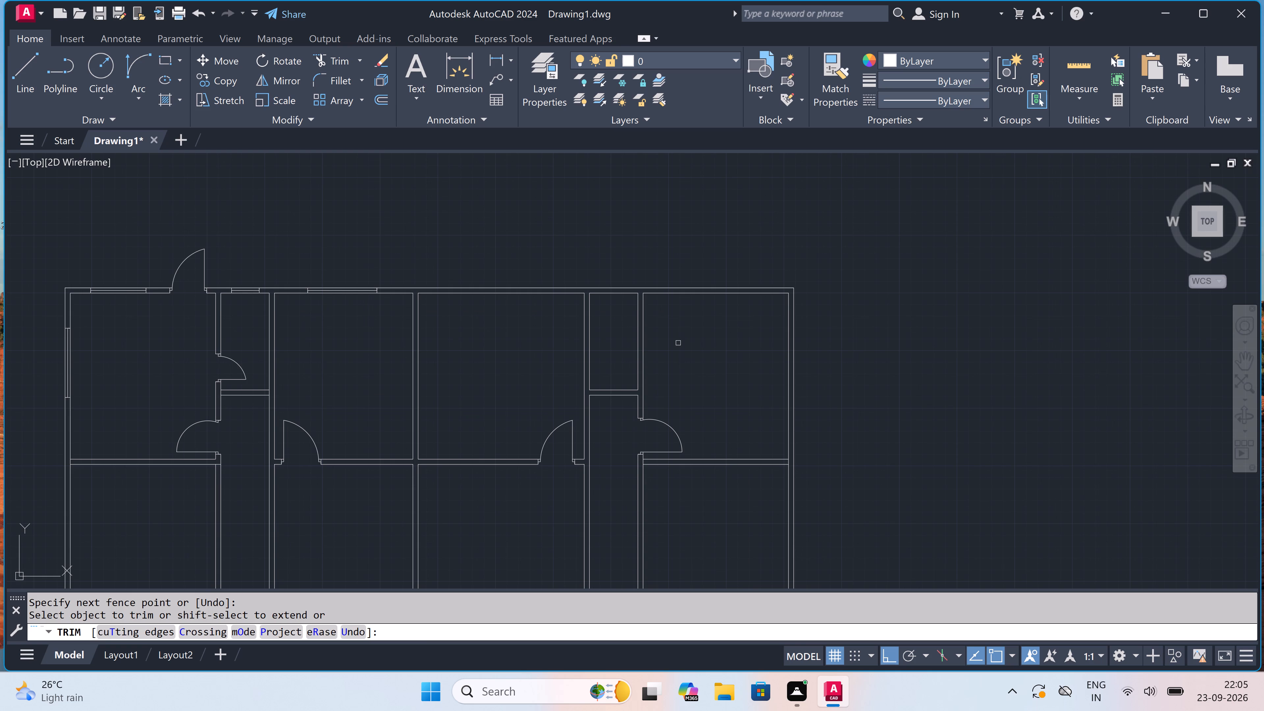
key(Escape)
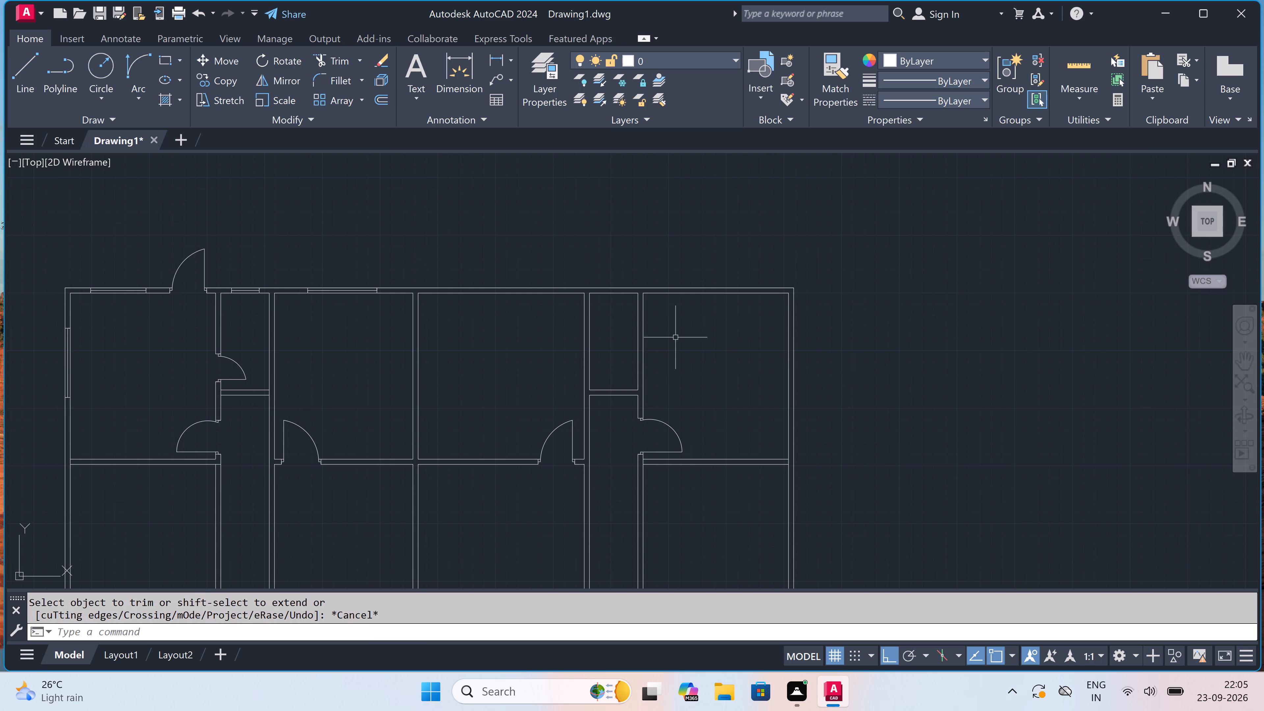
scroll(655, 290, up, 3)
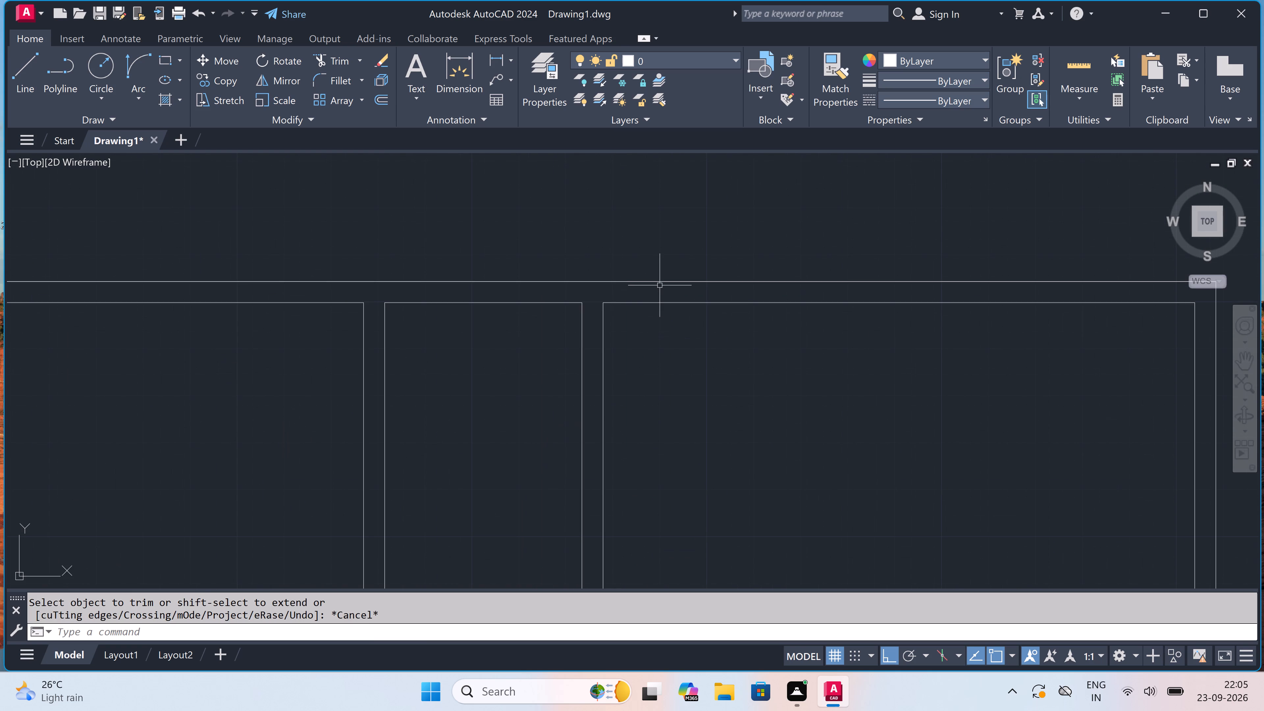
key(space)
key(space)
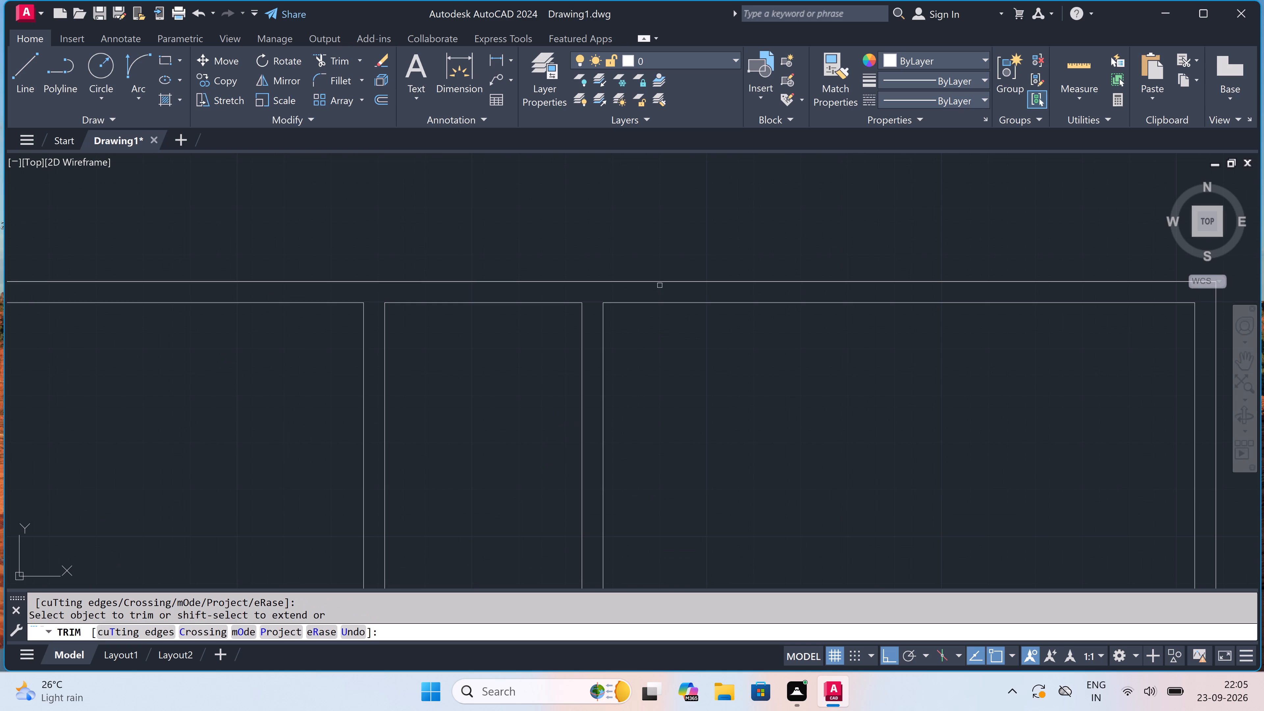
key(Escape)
Draw the left door jamb across the last room's top outer wall, with a 2" stop from its midpoint and a 3' leaf outward.
key(l)
key(space)
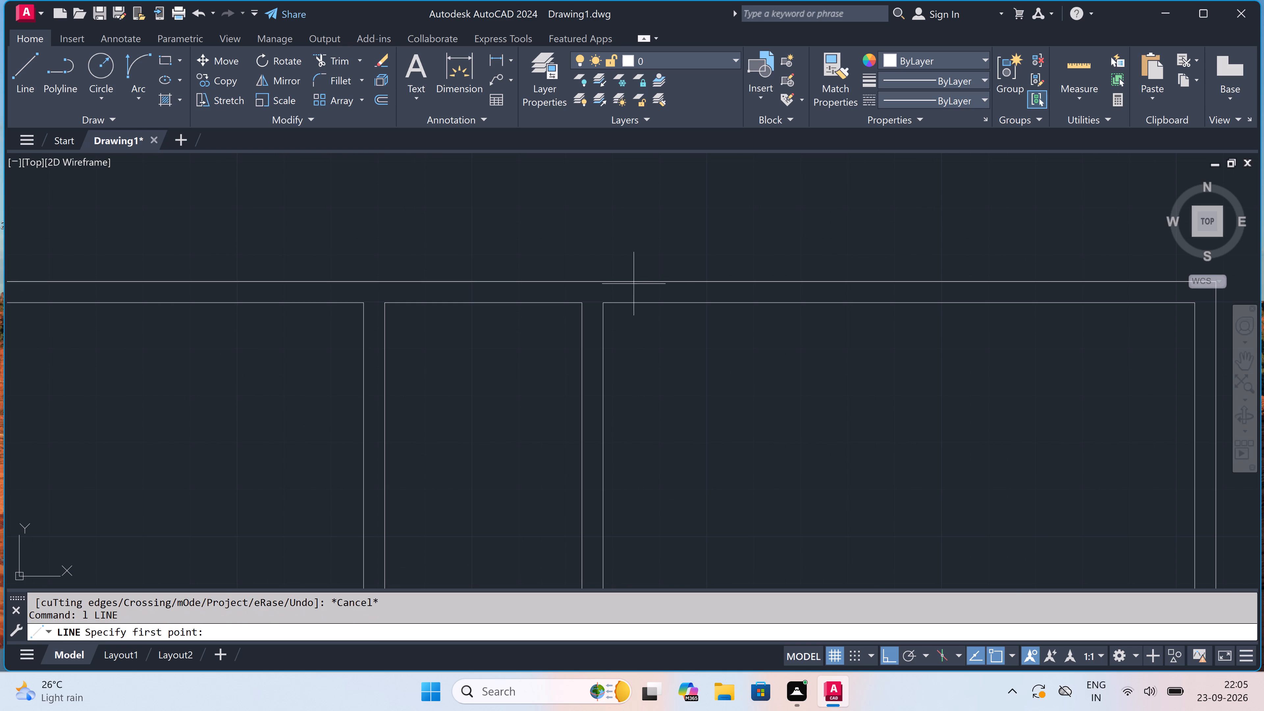
click(628, 283)
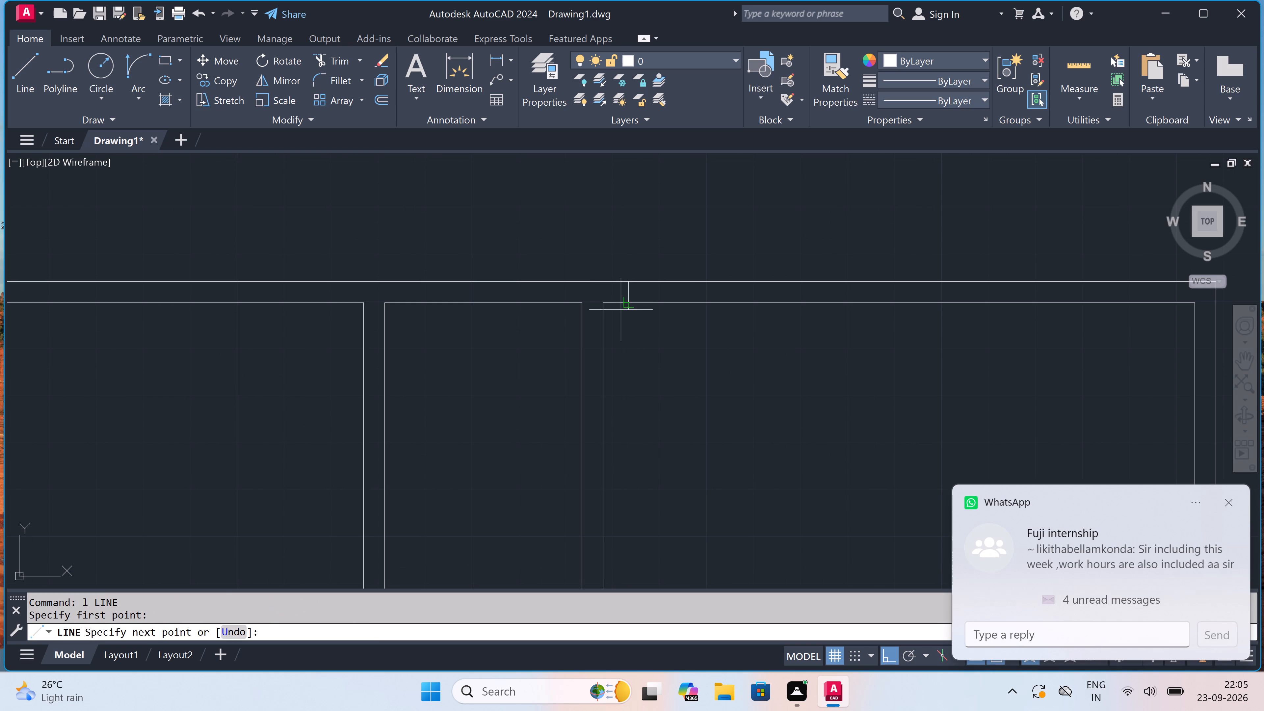
click(628, 297)
click(628, 297)
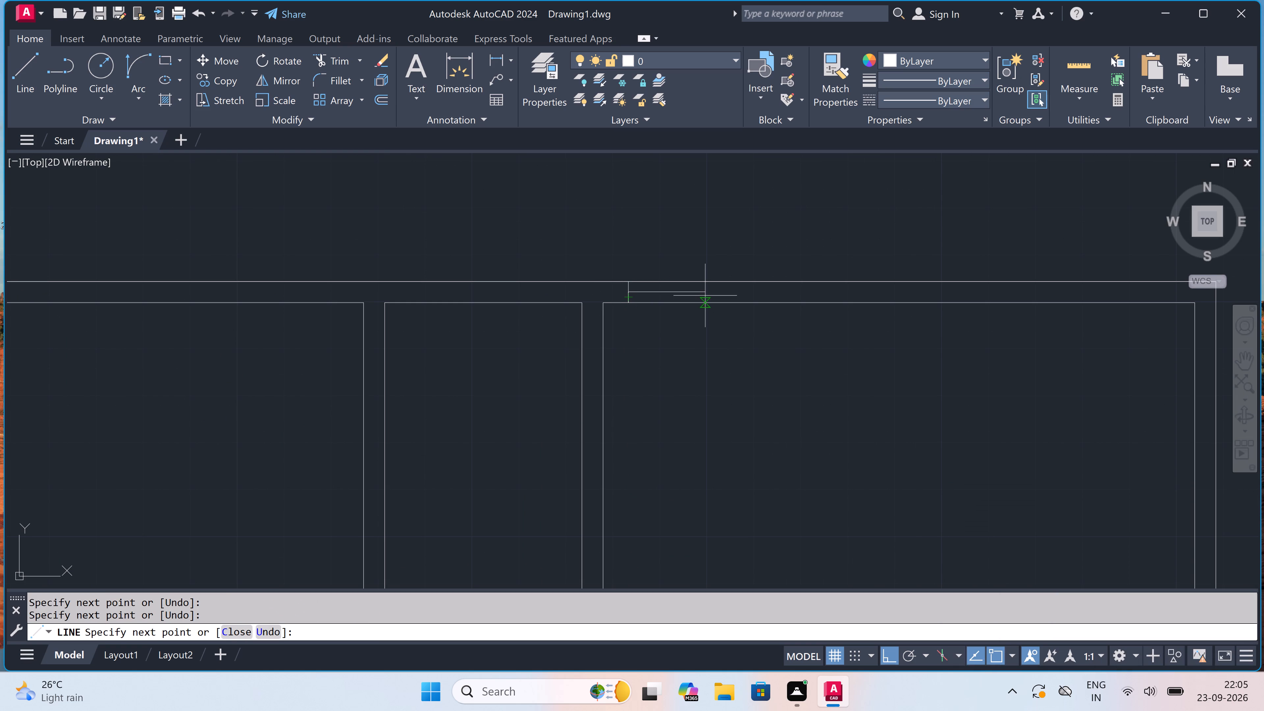
key(2)
text(")
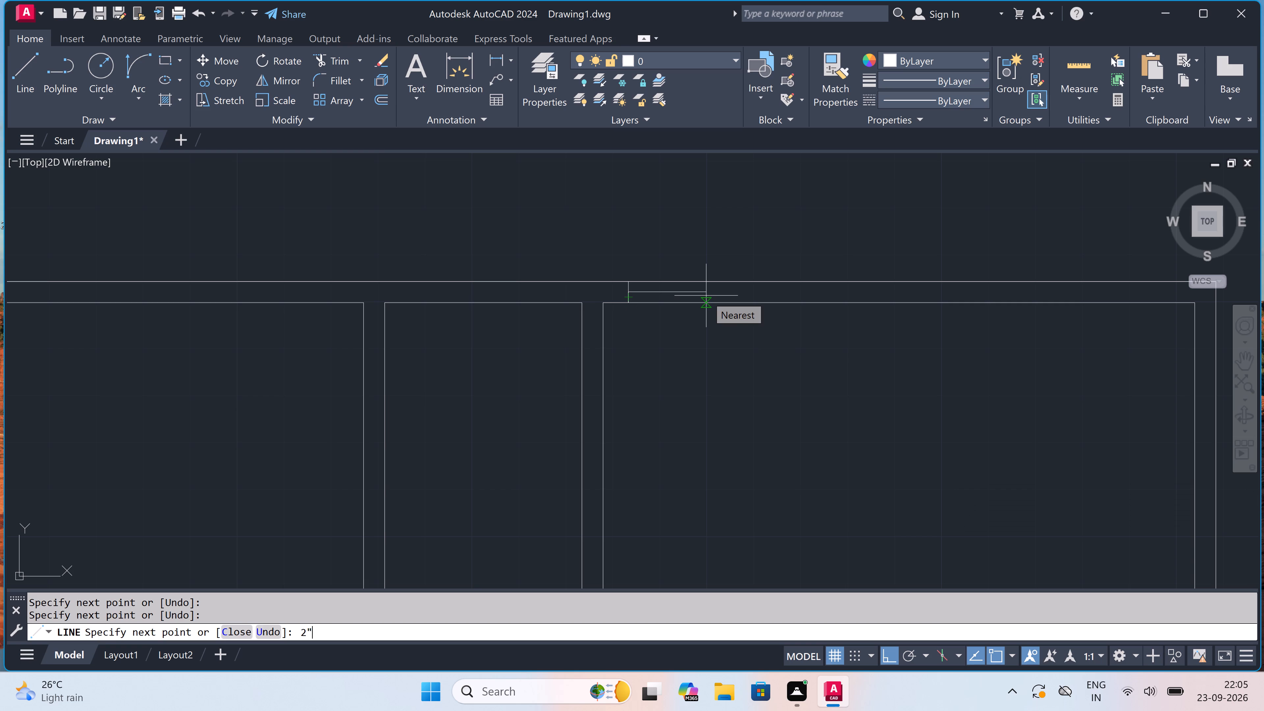
key(space)
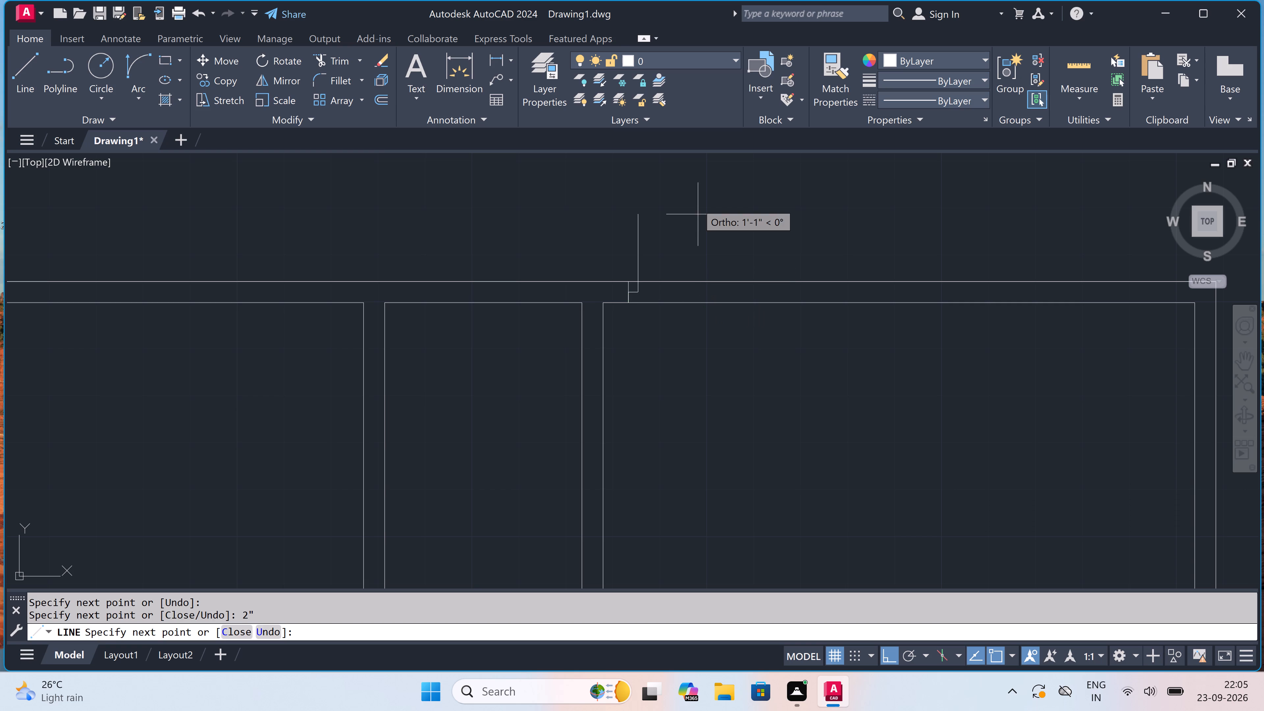
text(3')
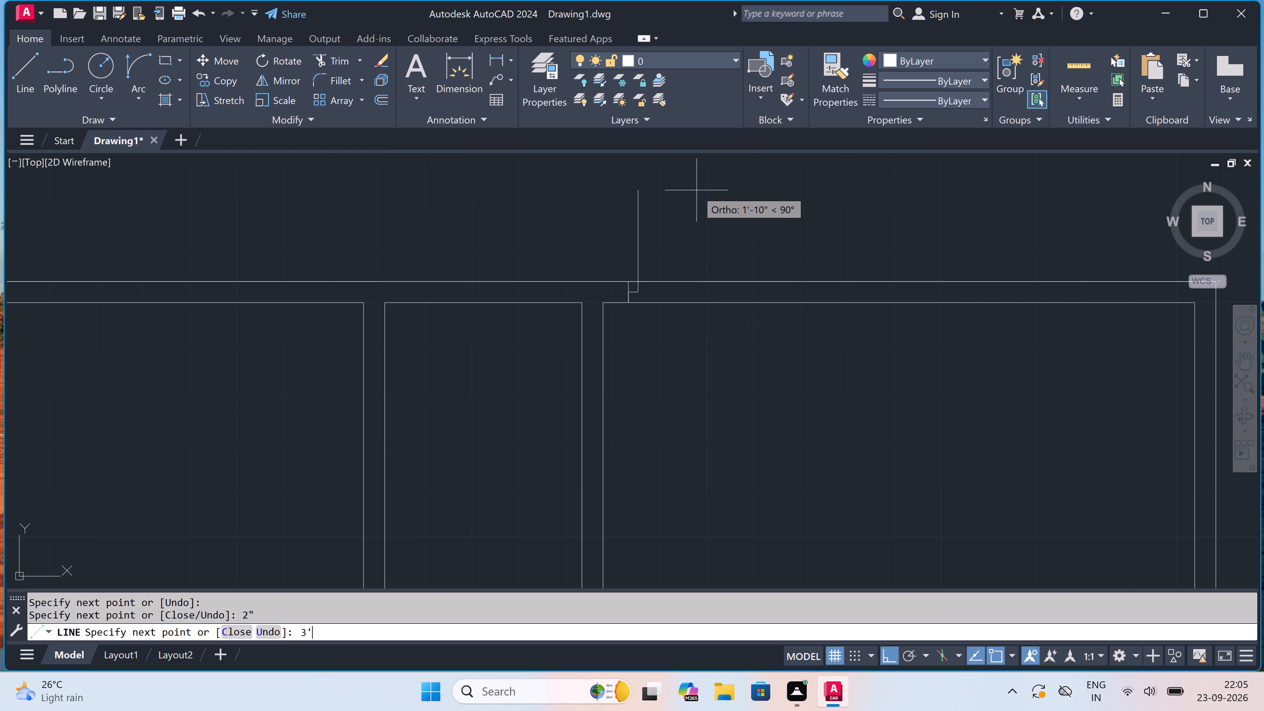
key(space)
scroll(707, 197, down, 5)
scroll(706, 187, up, 3)
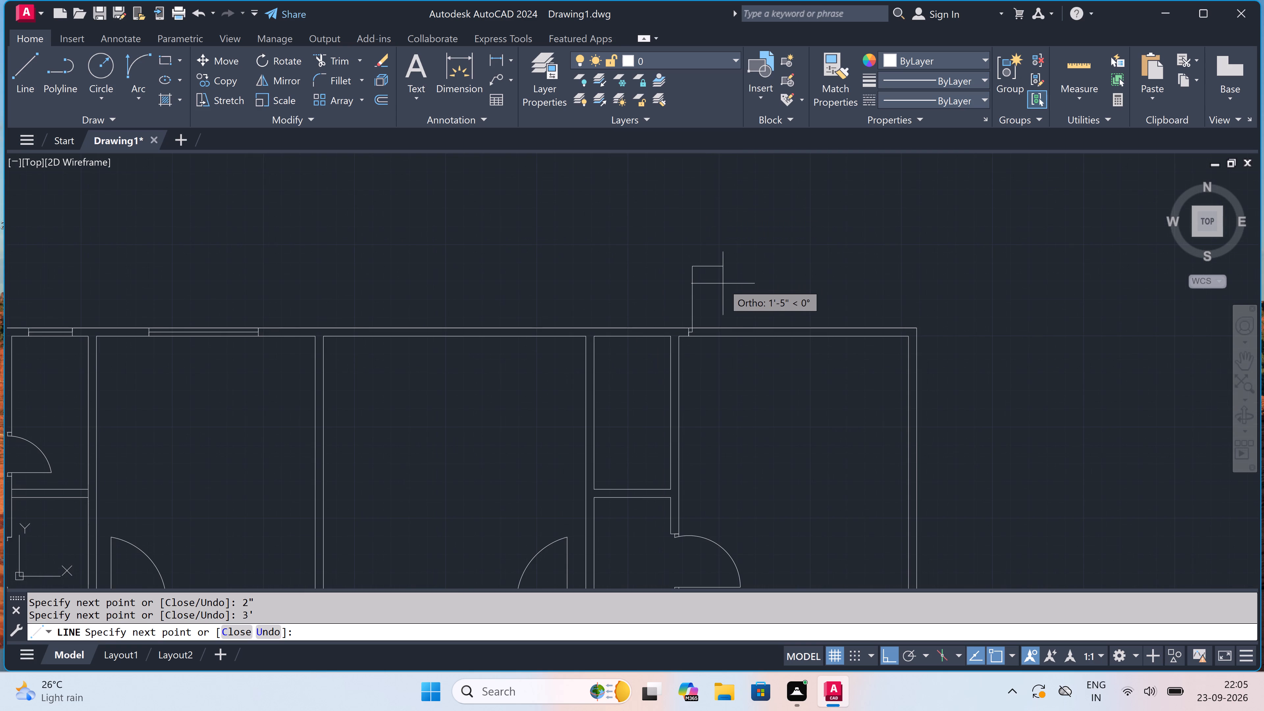
key(Escape)
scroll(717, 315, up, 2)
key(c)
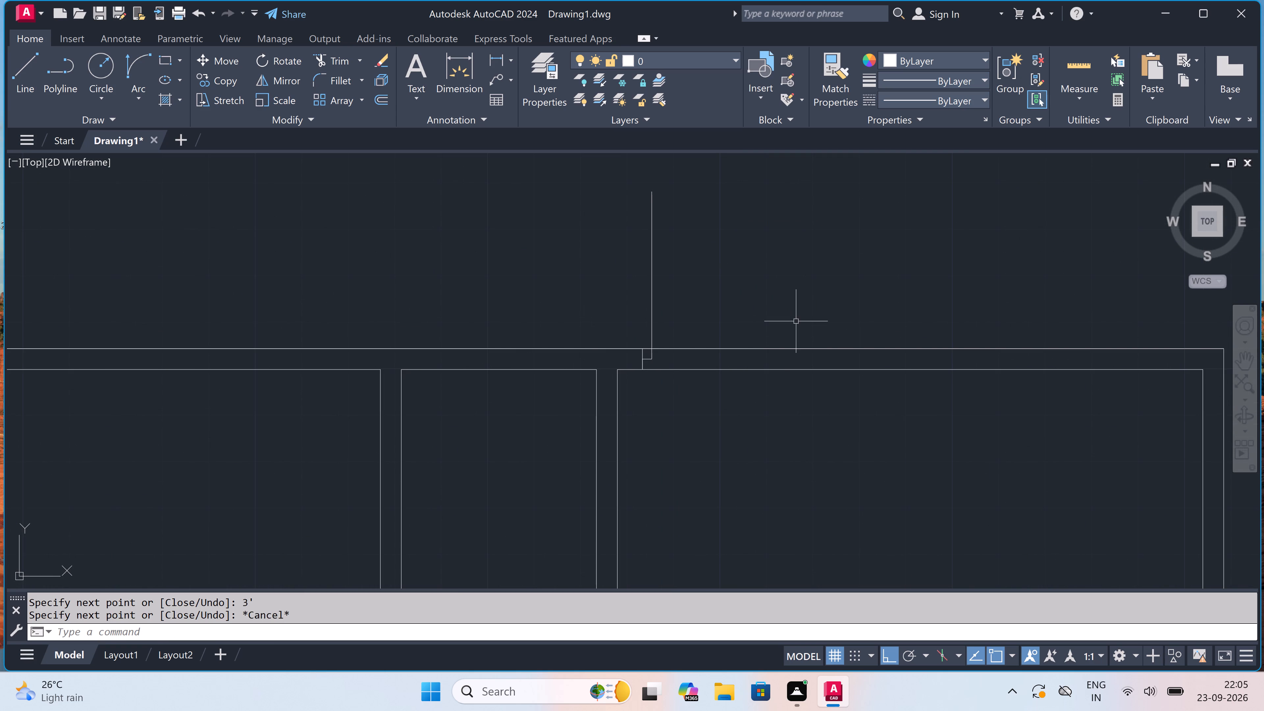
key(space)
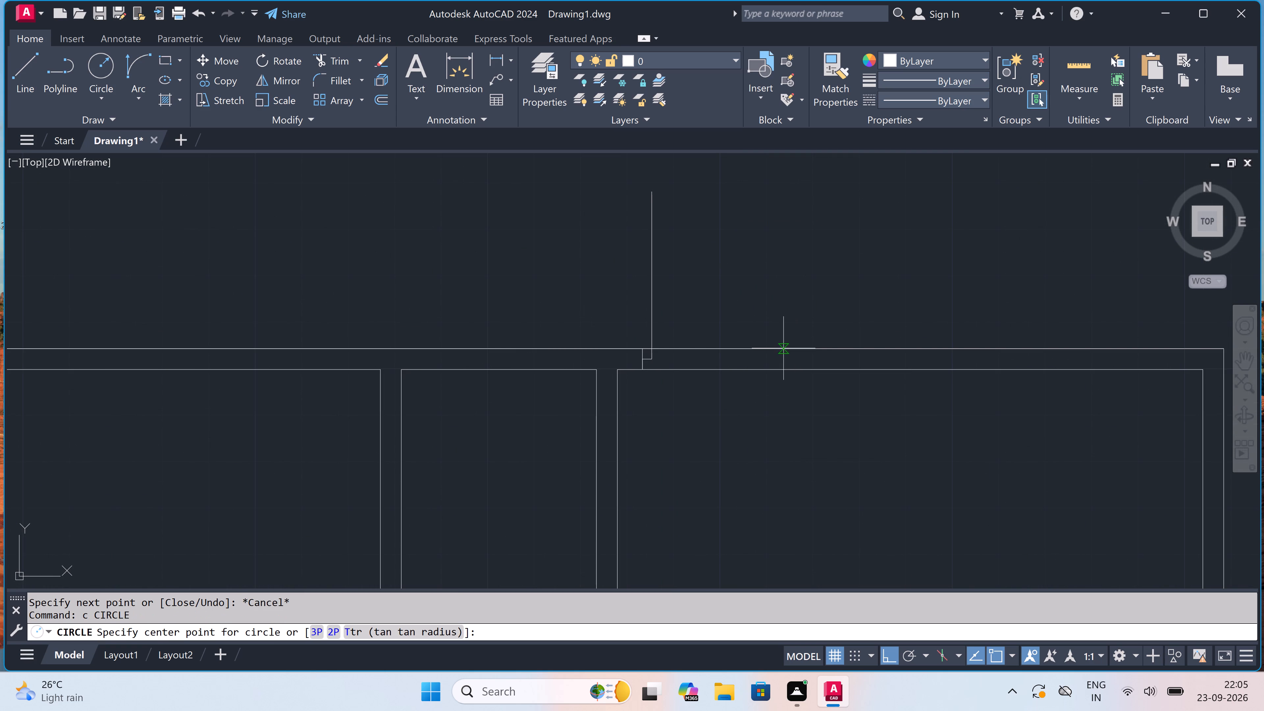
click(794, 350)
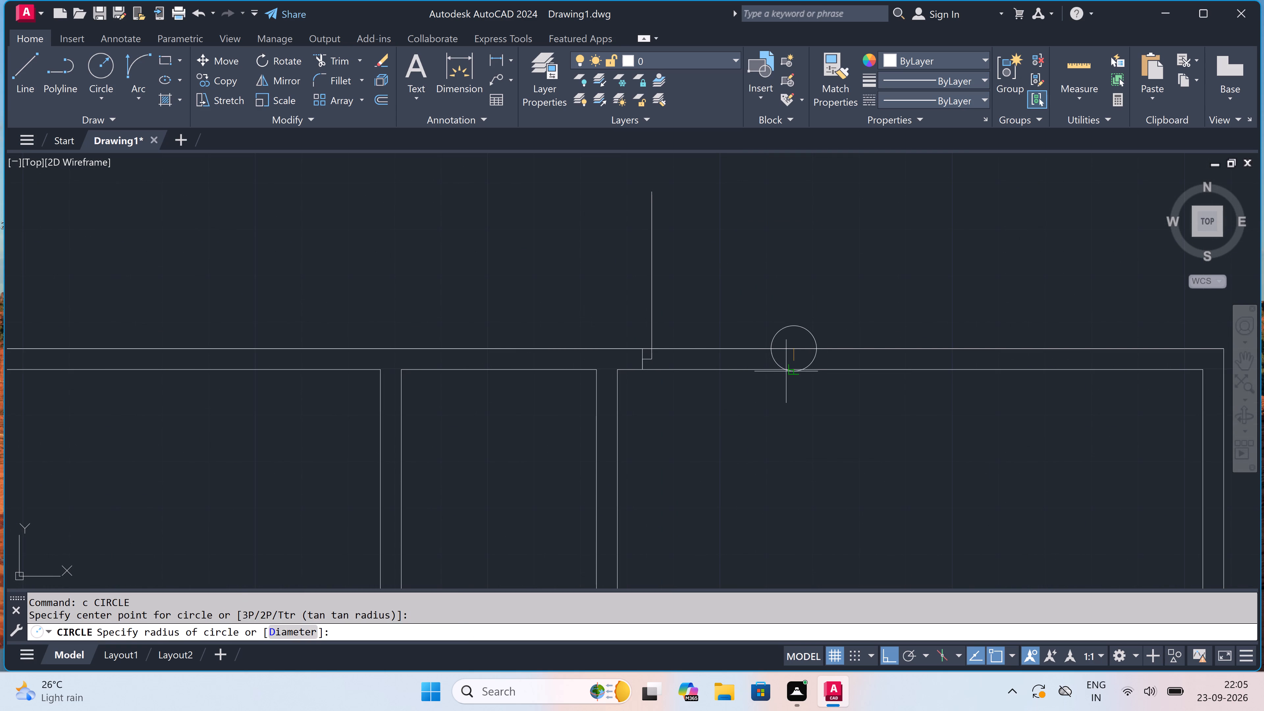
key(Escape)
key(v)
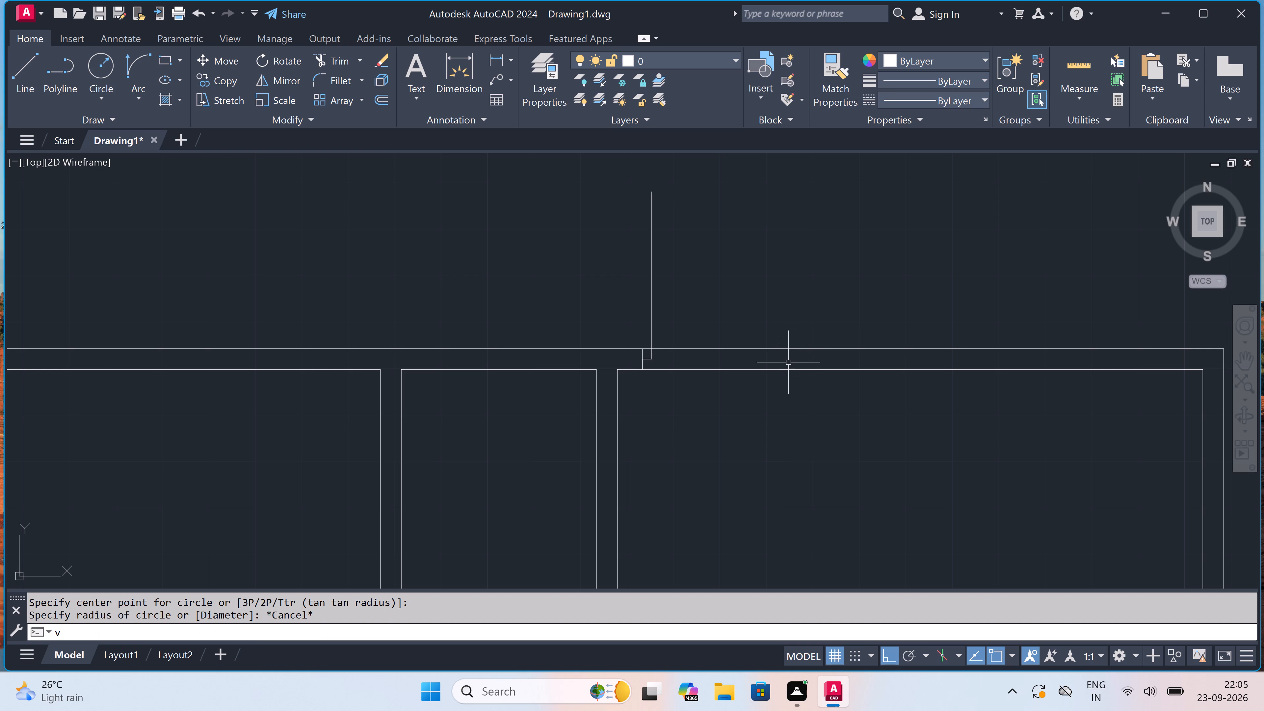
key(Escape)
Draw the right door jamb across the same outer wall, with a 2" stop from its midpoint toward the leaf.
key(l)
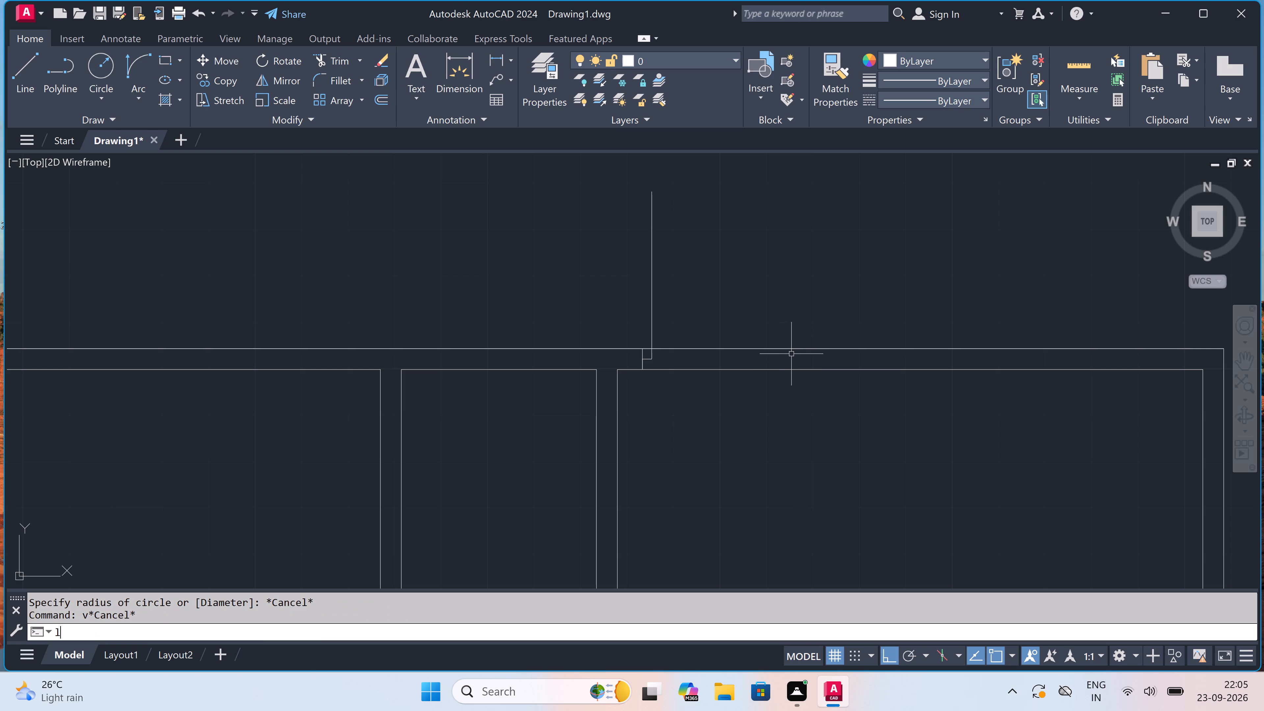
key(space)
click(801, 345)
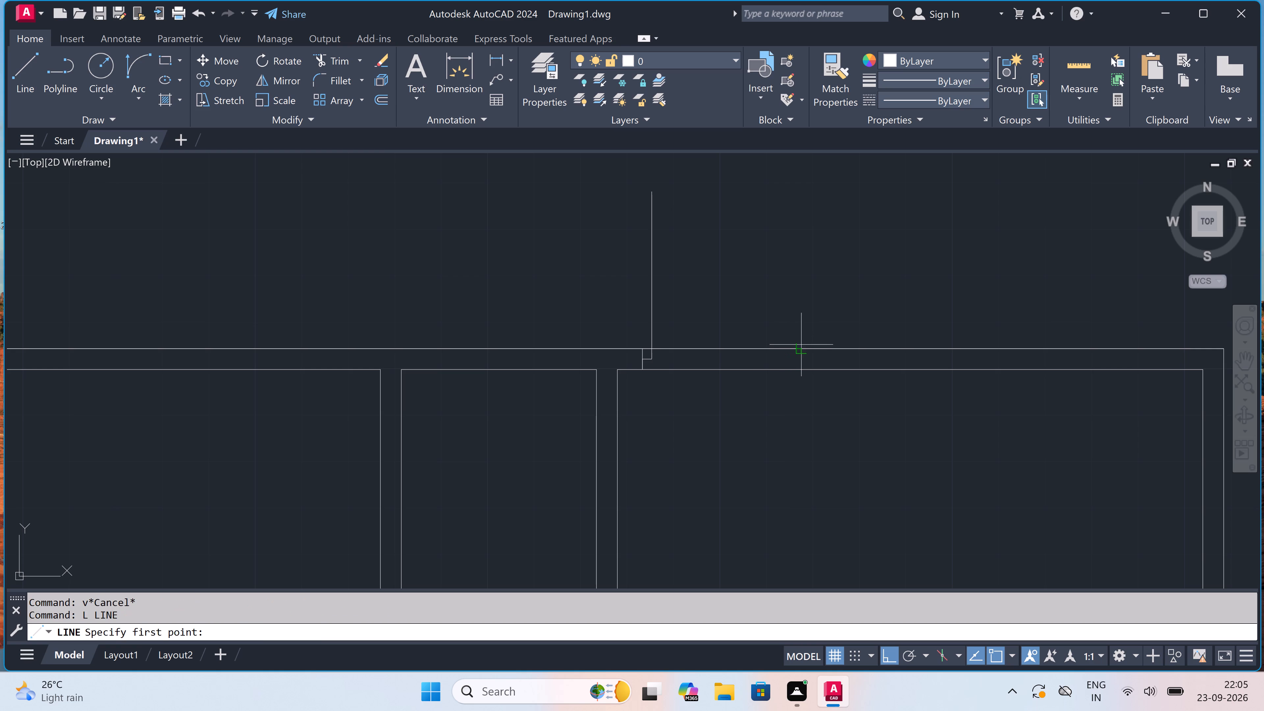
click(803, 364)
click(803, 354)
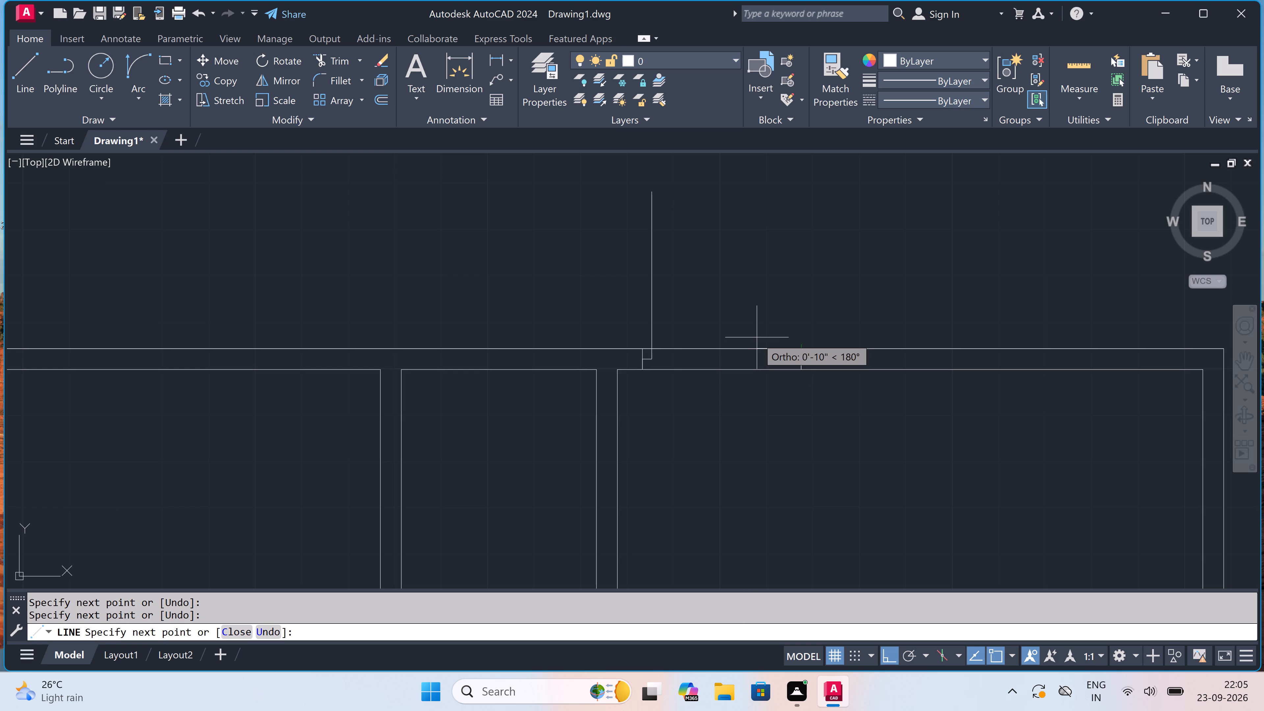
scroll(760, 337, up, 1)
scroll(828, 385, up, 1)
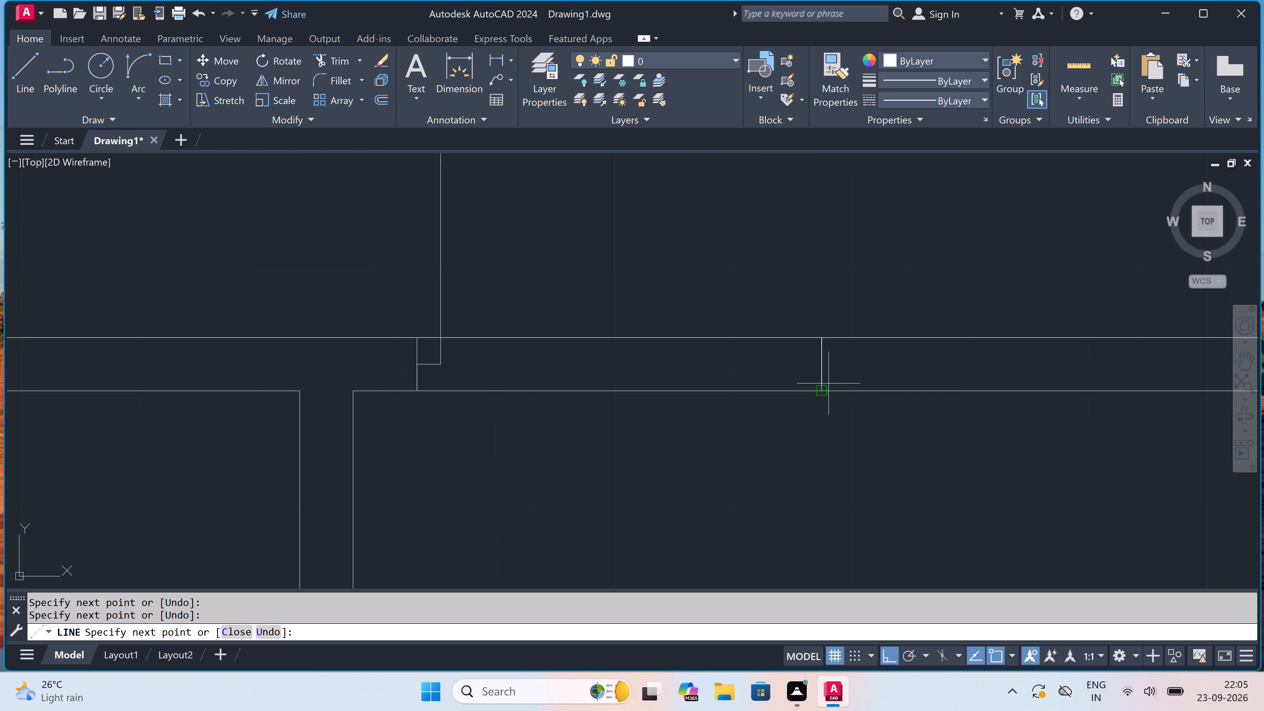
click(825, 365)
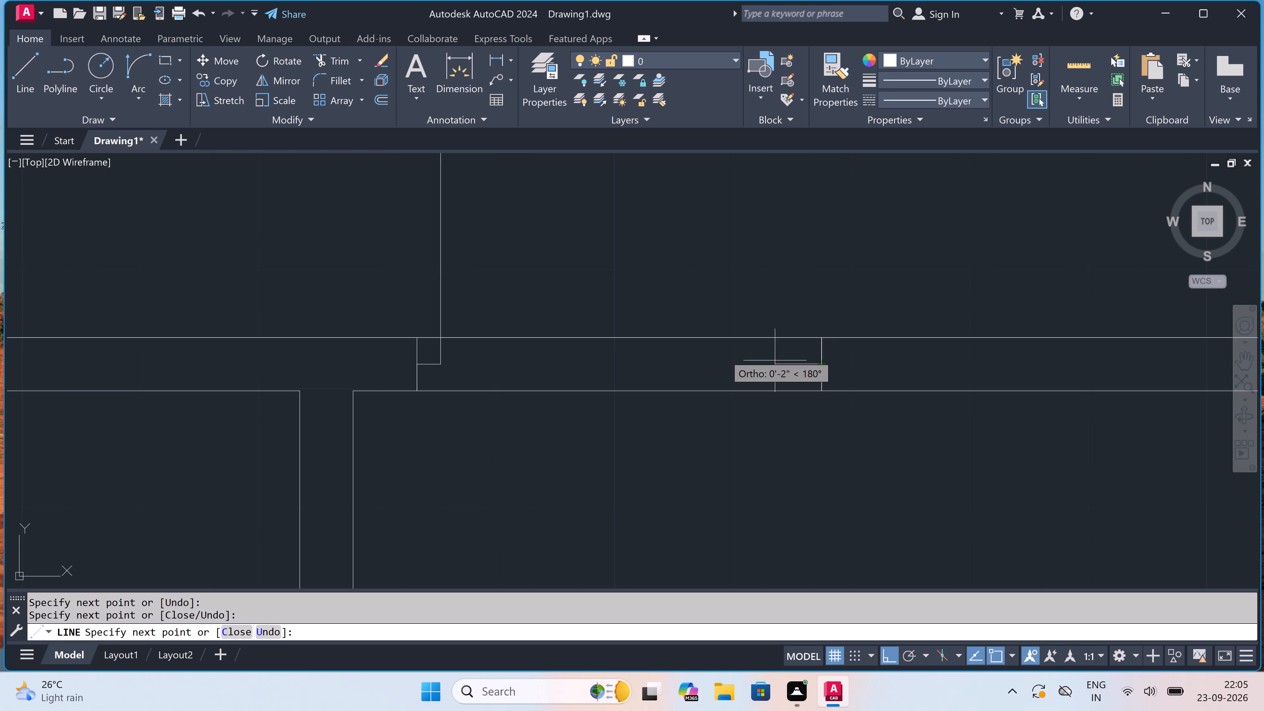
key(2)
text(")
key(space)
key(Escape)
Draw the outer door's swing arc from the free end of the 3' leaf to the end of the right stop.
scroll(731, 421, down, 3)
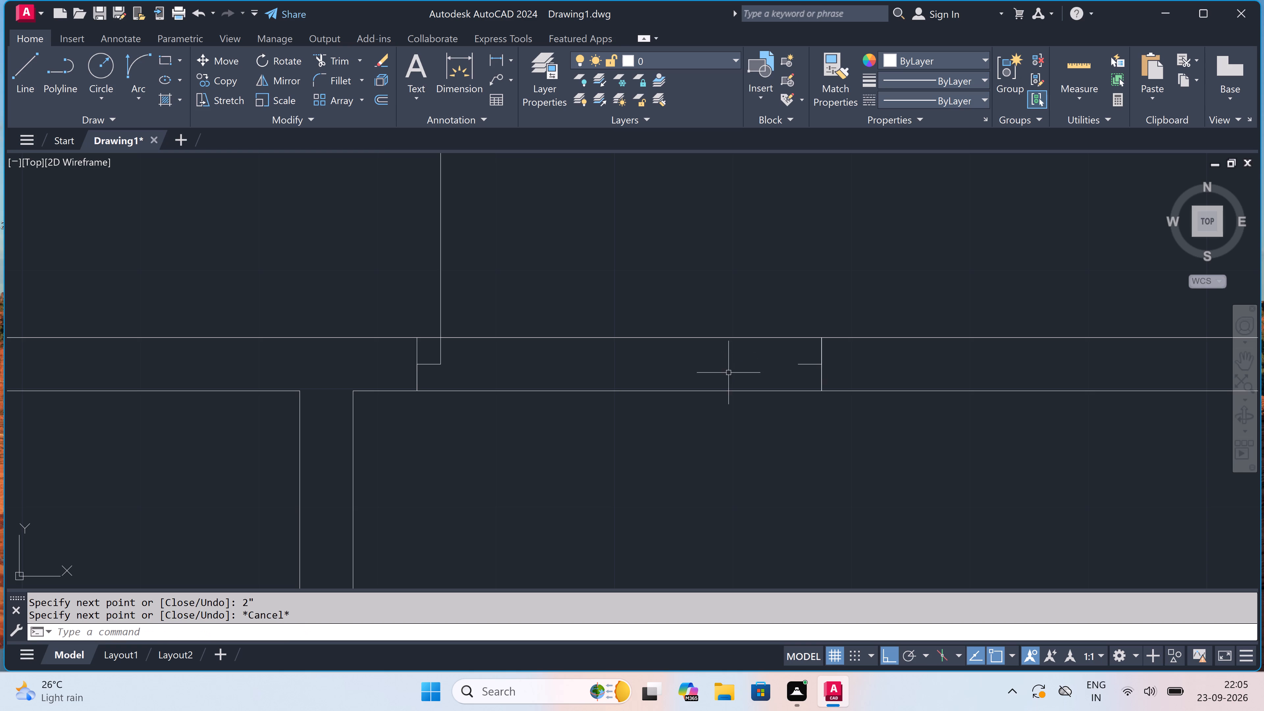
scroll(731, 417, down, 1)
scroll(731, 375, up, 3)
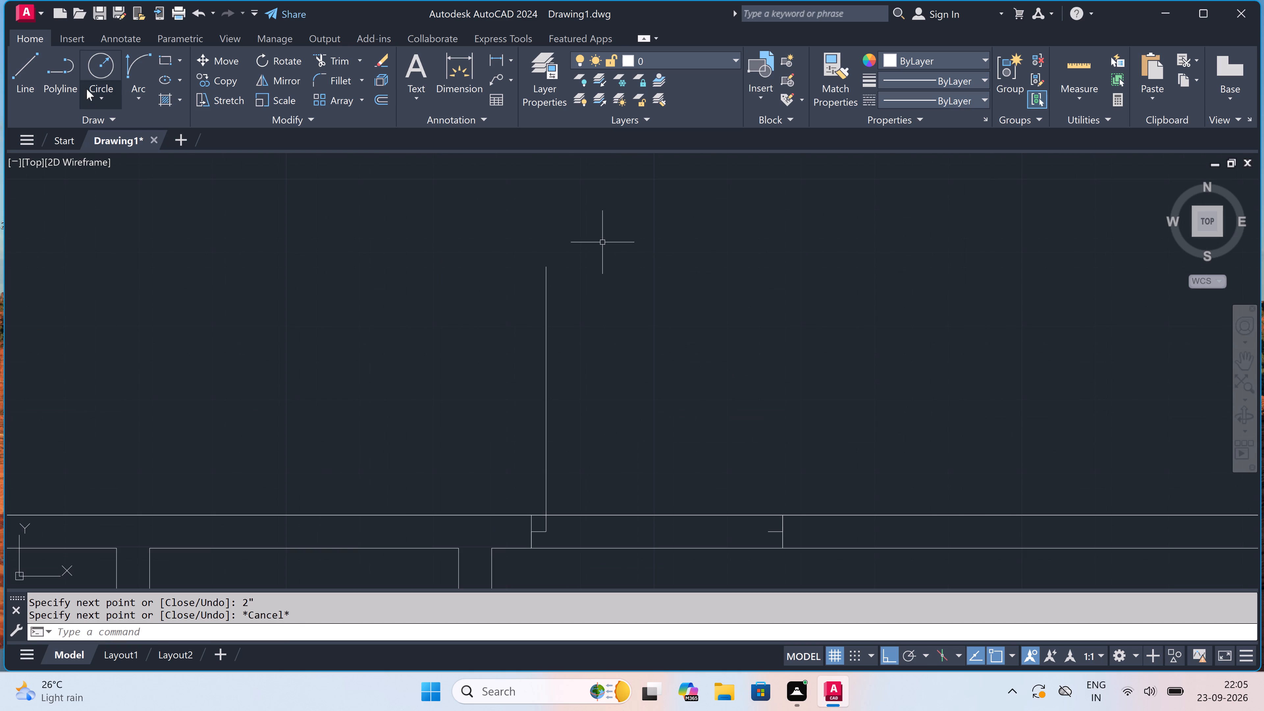
click(133, 63)
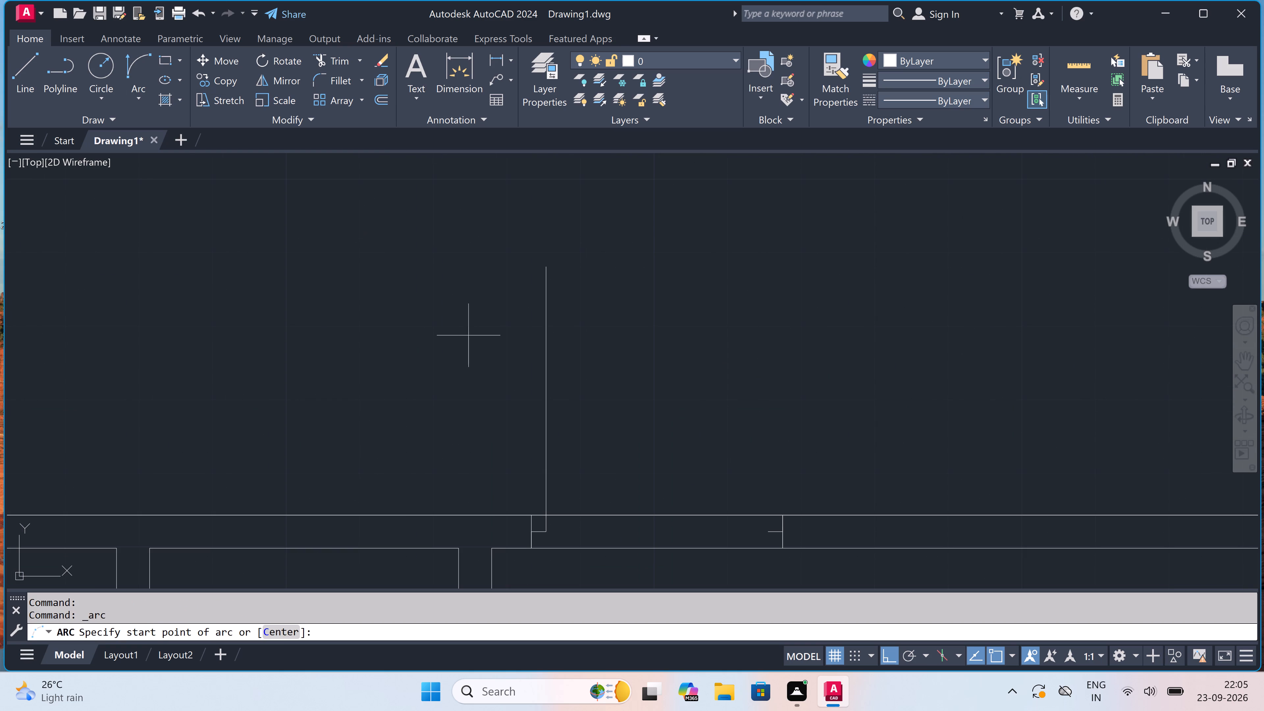
click(546, 268)
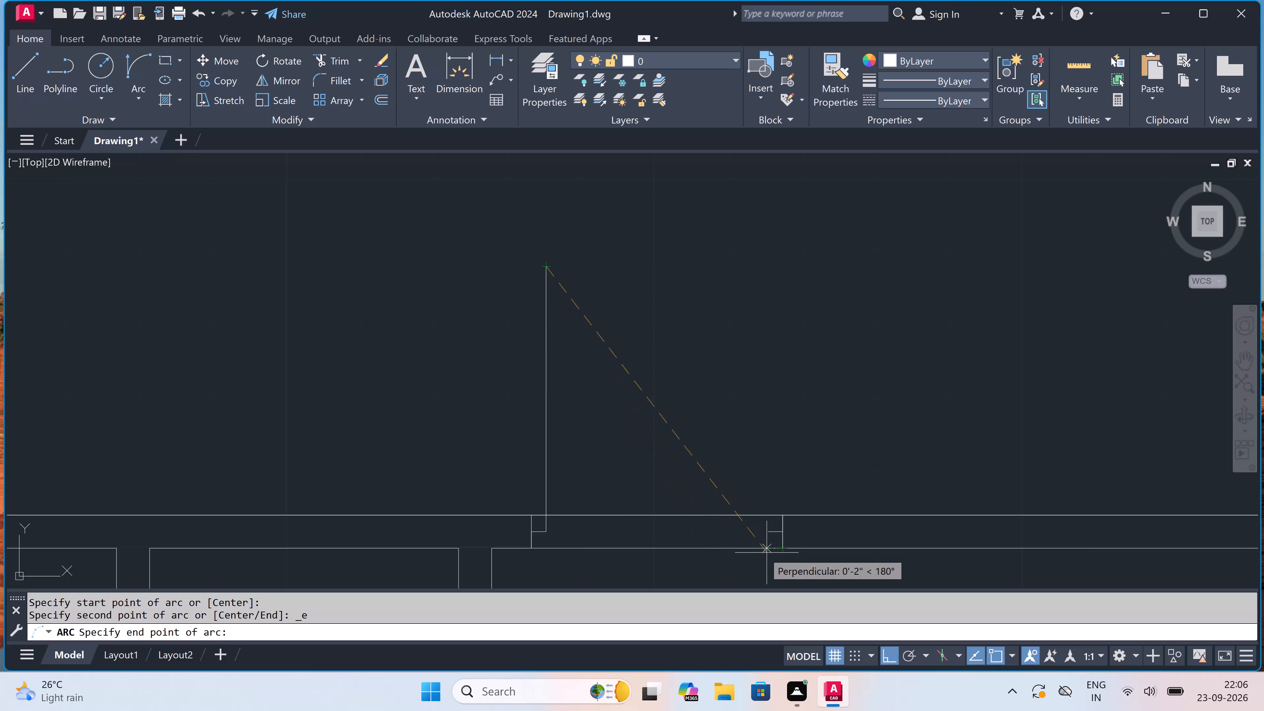
click(768, 535)
click(808, 355)
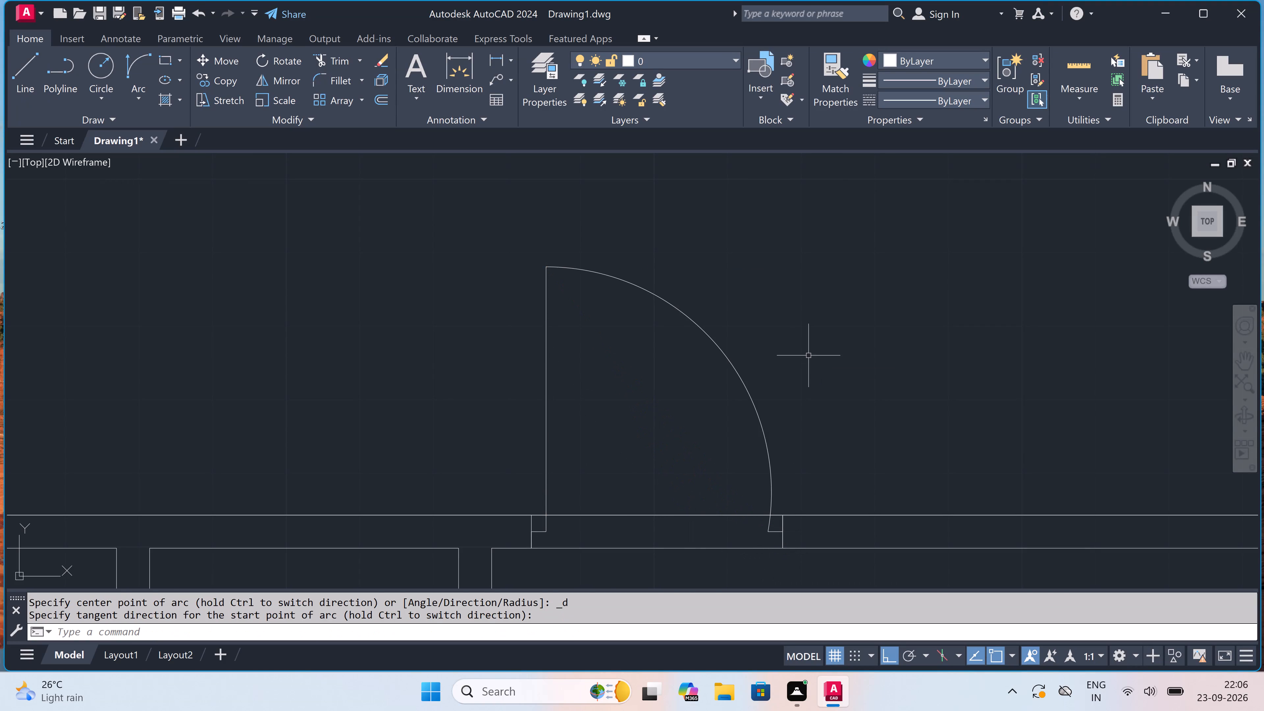
Trim both faces of the top outer wall between the last room's outer door jambs to open the doorway.
scroll(808, 355, down, 2)
text(tr)
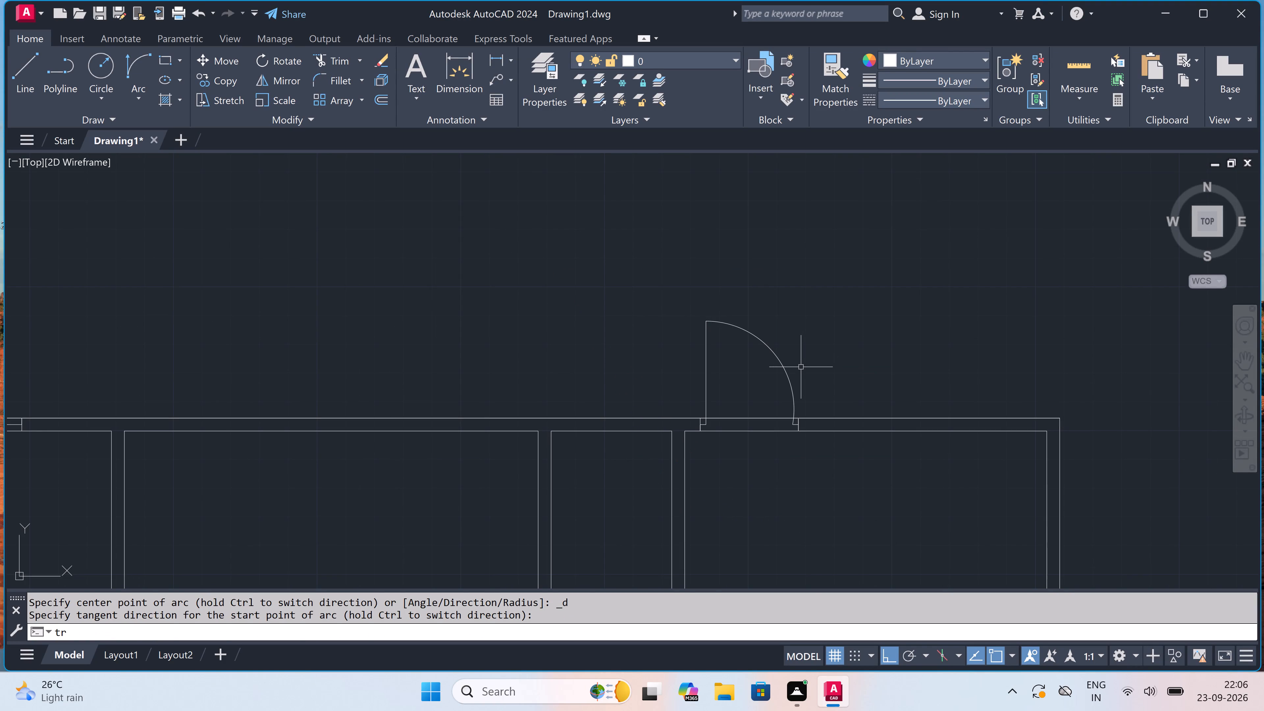
key(space)
scroll(769, 374, down, 3)
scroll(768, 375, up, 2)
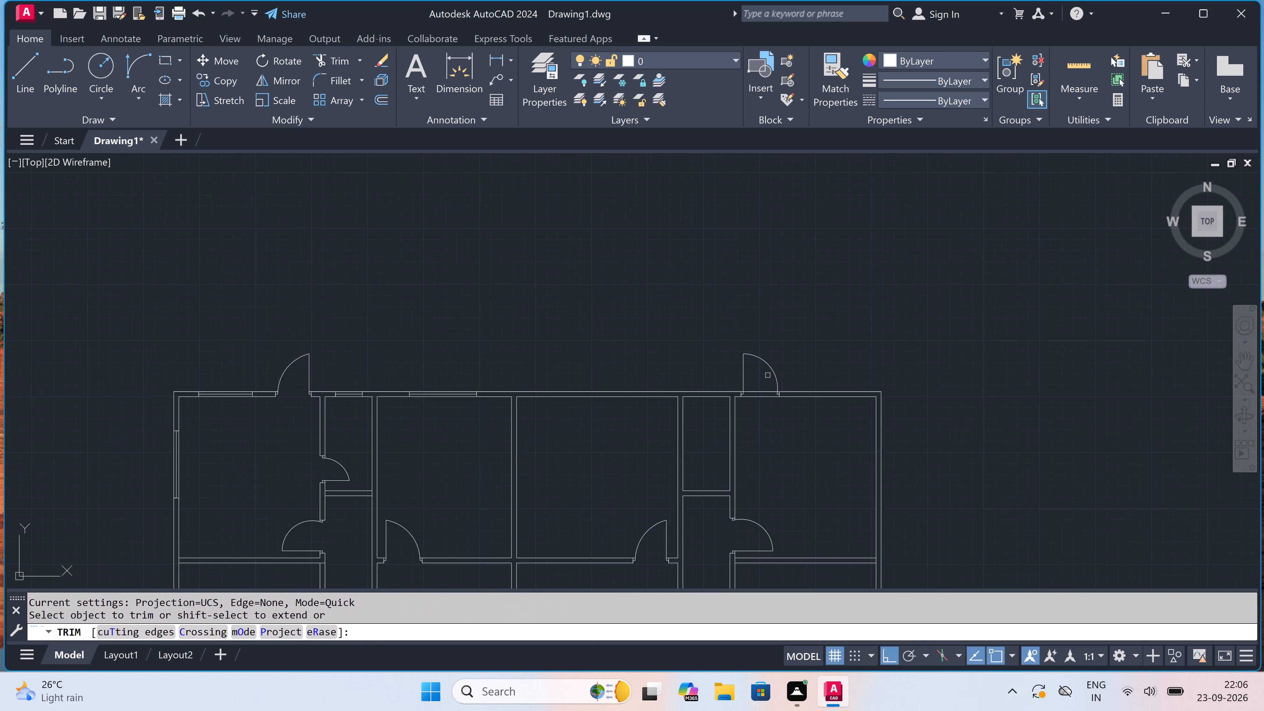
click(760, 380)
click(745, 429)
scroll(747, 422, down, 2)
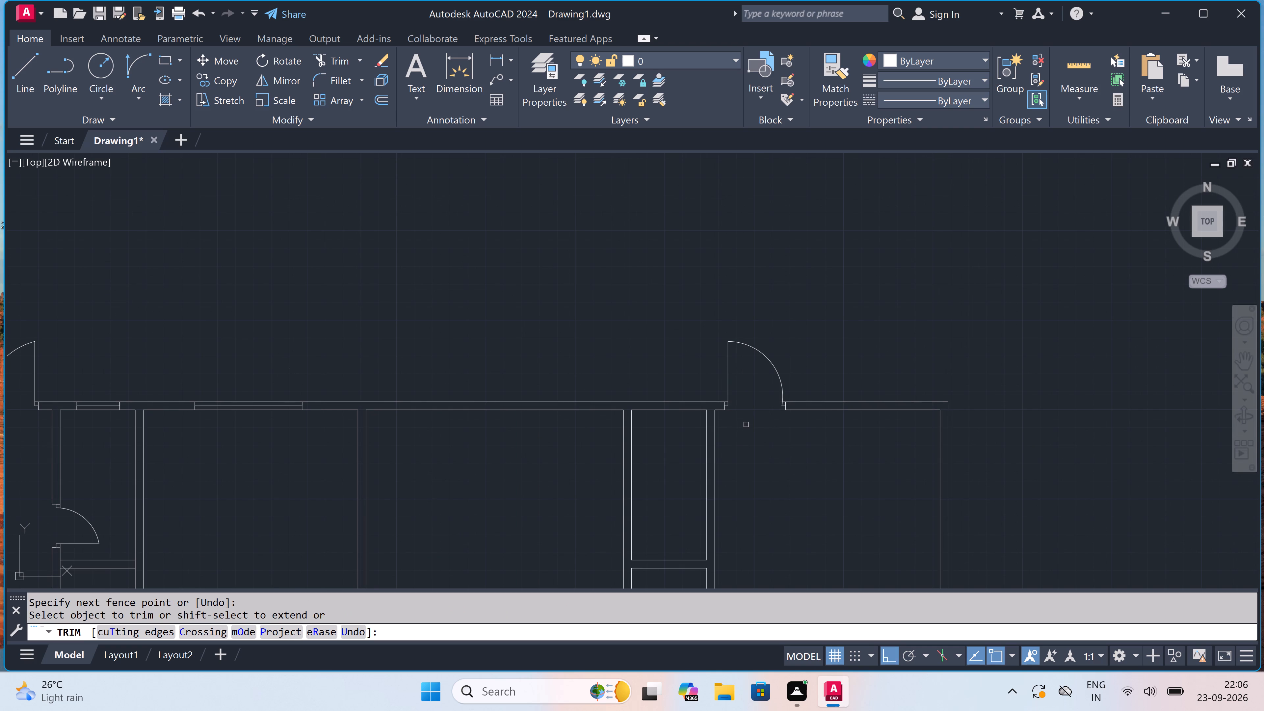
scroll(747, 422, down, 2)
scroll(752, 447, up, 3)
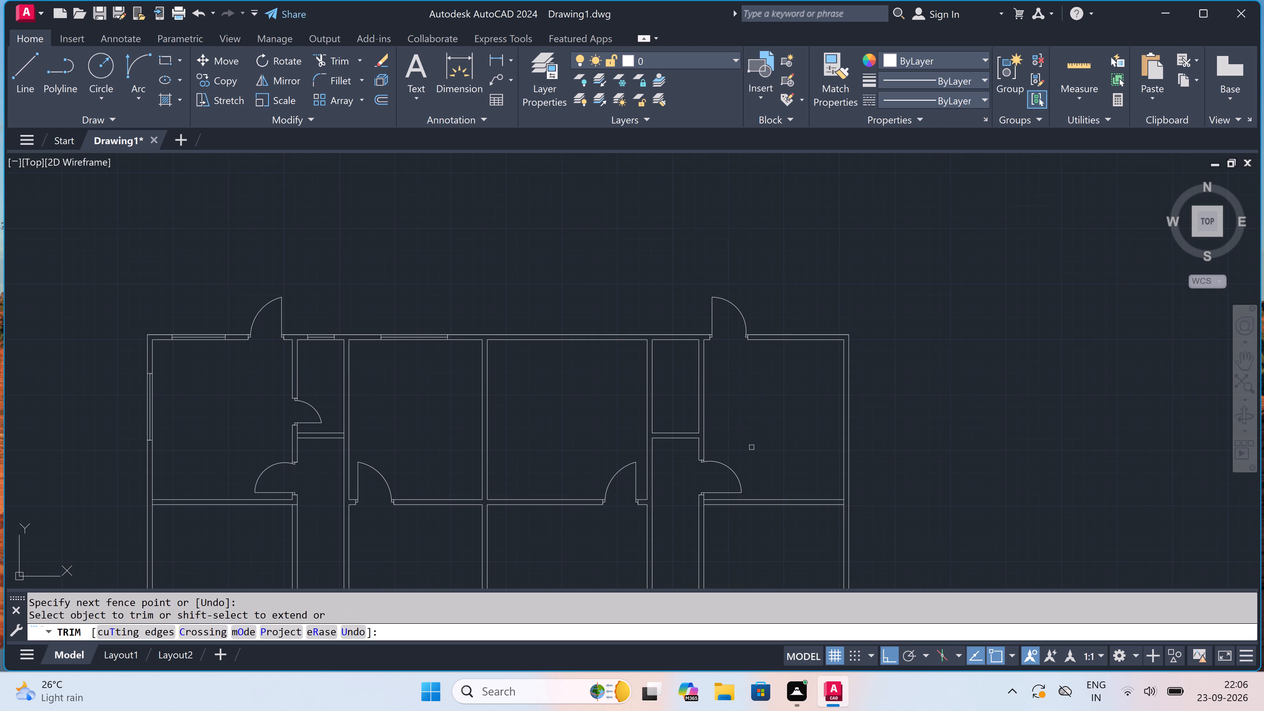
key(Escape)
Draw the lower door jamb across the small room's right partition, with a 2" stop from its midpoint and a 2' leaf into the small room.
scroll(718, 391, down, 1)
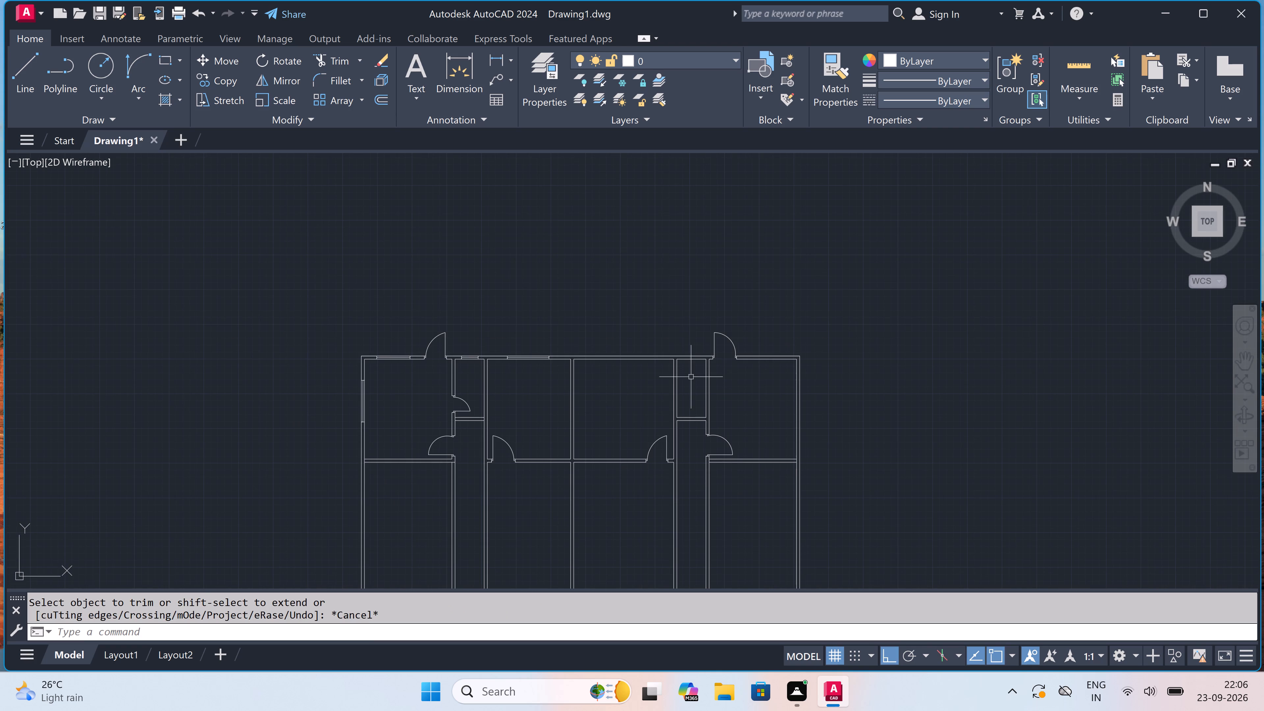
scroll(701, 393, up, 3)
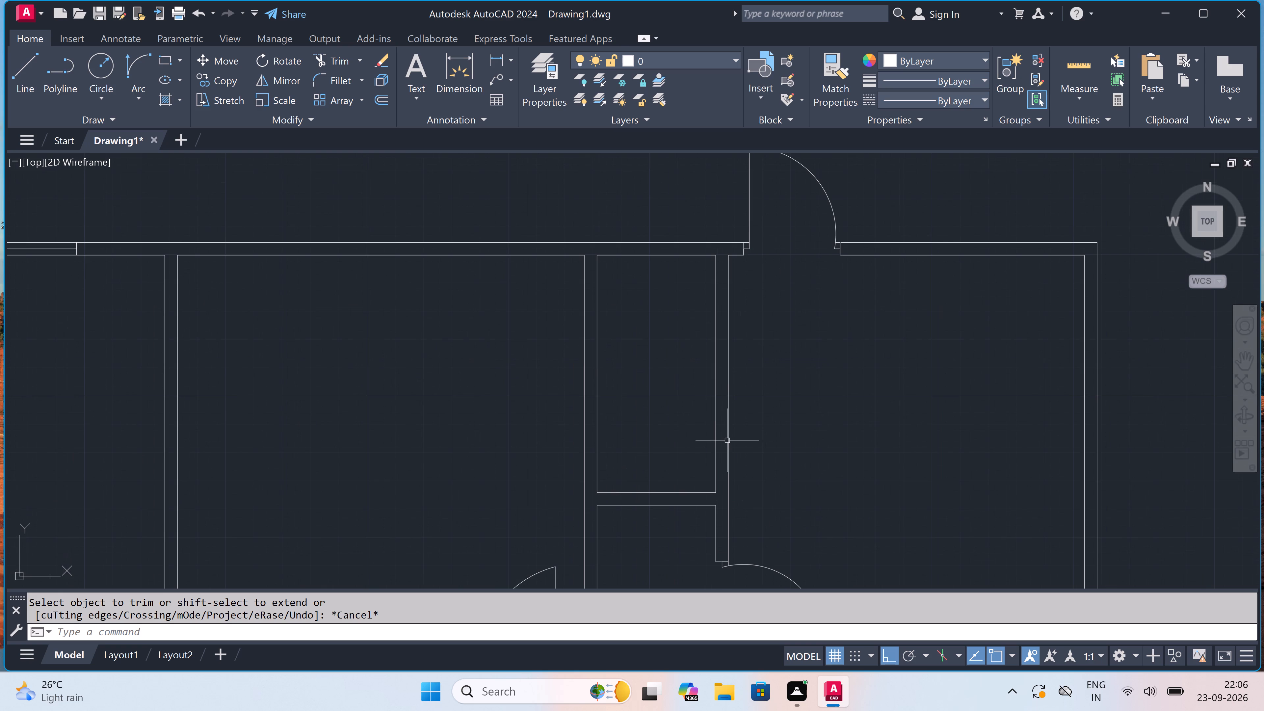
text(l)
key(space)
scroll(734, 477, up, 2)
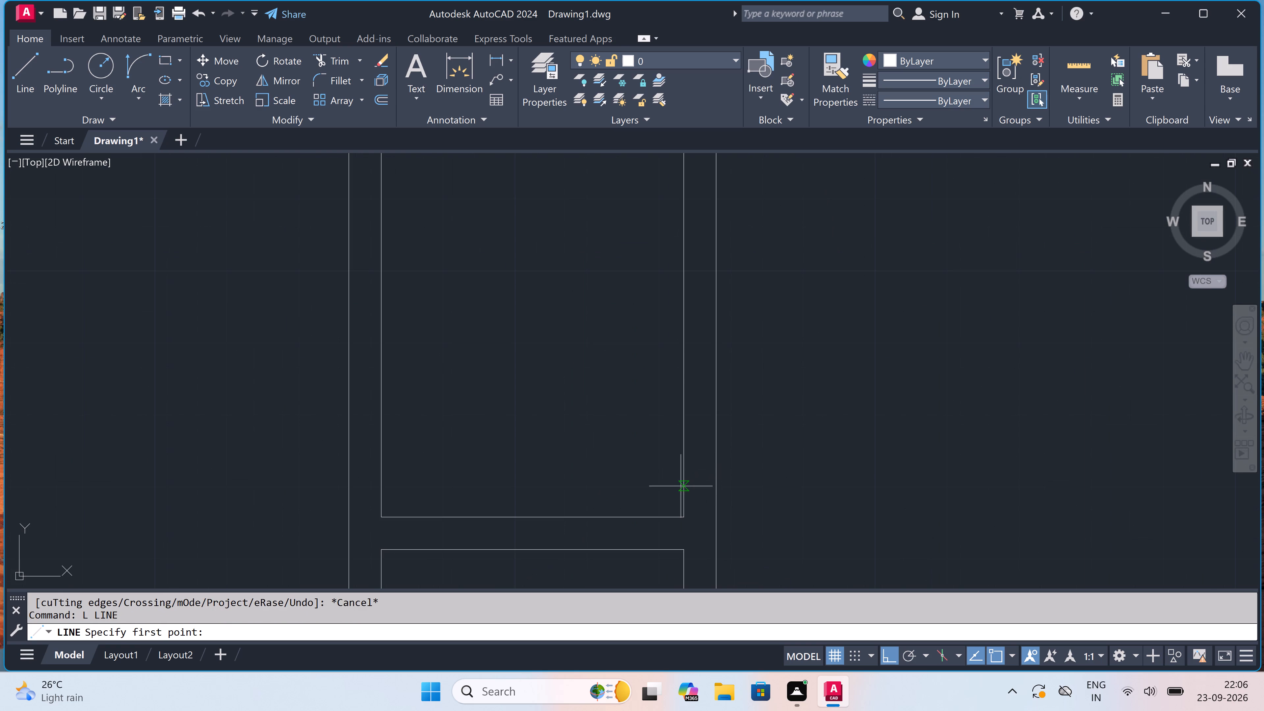
click(682, 486)
click(714, 487)
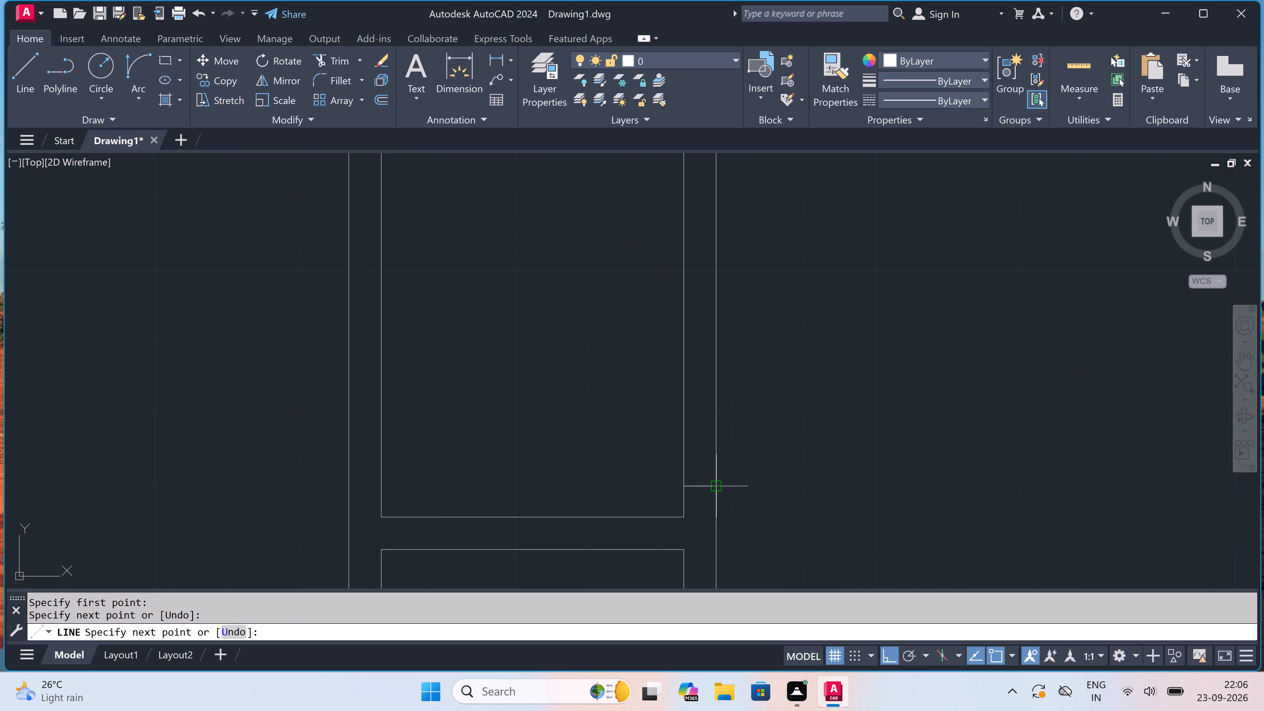
click(698, 487)
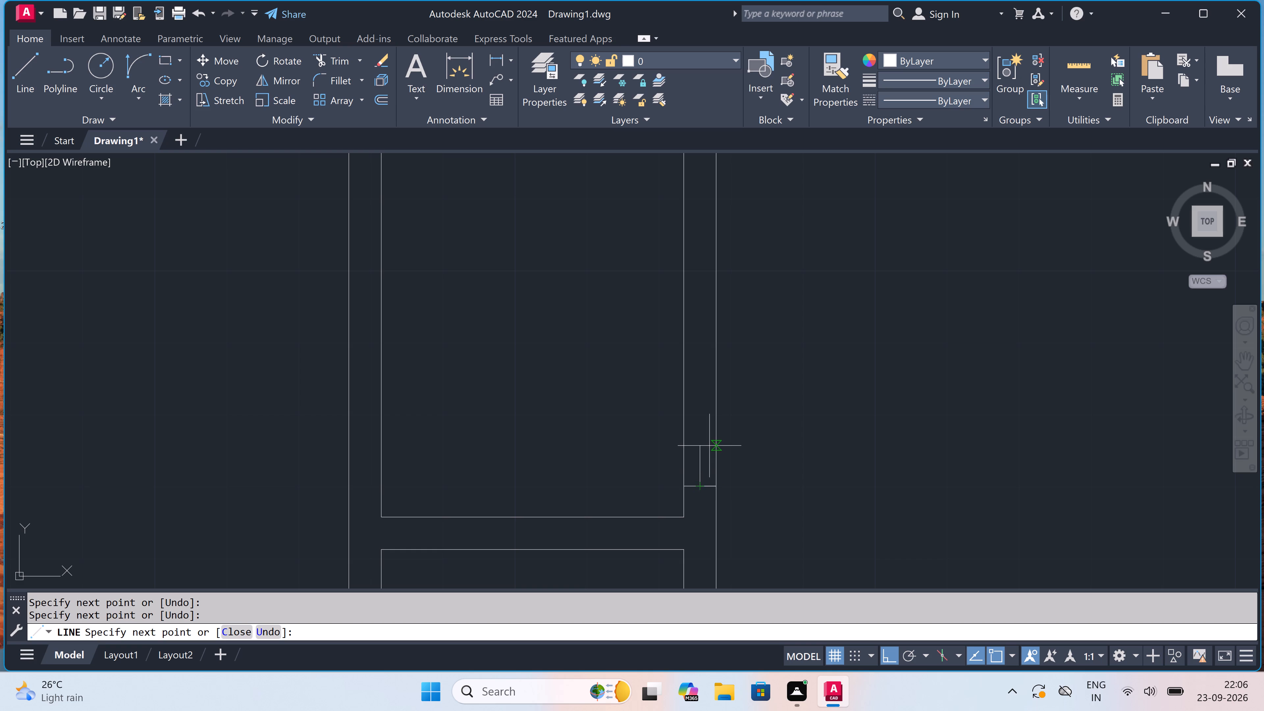
text(2")
key(space)
key(2)
text(')
key(space)
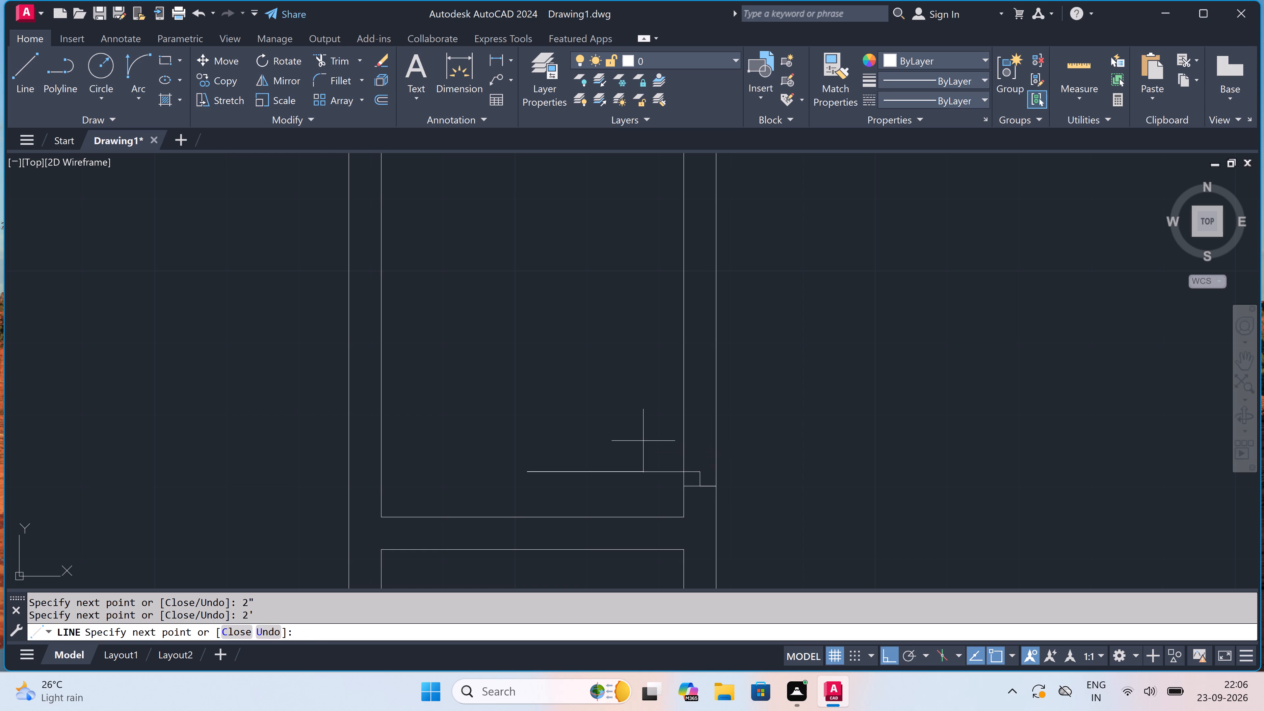
key(Escape)
Draw the upper door jamb across the same partition, with a 2" stop from its midpoint toward the leaf.
key(space)
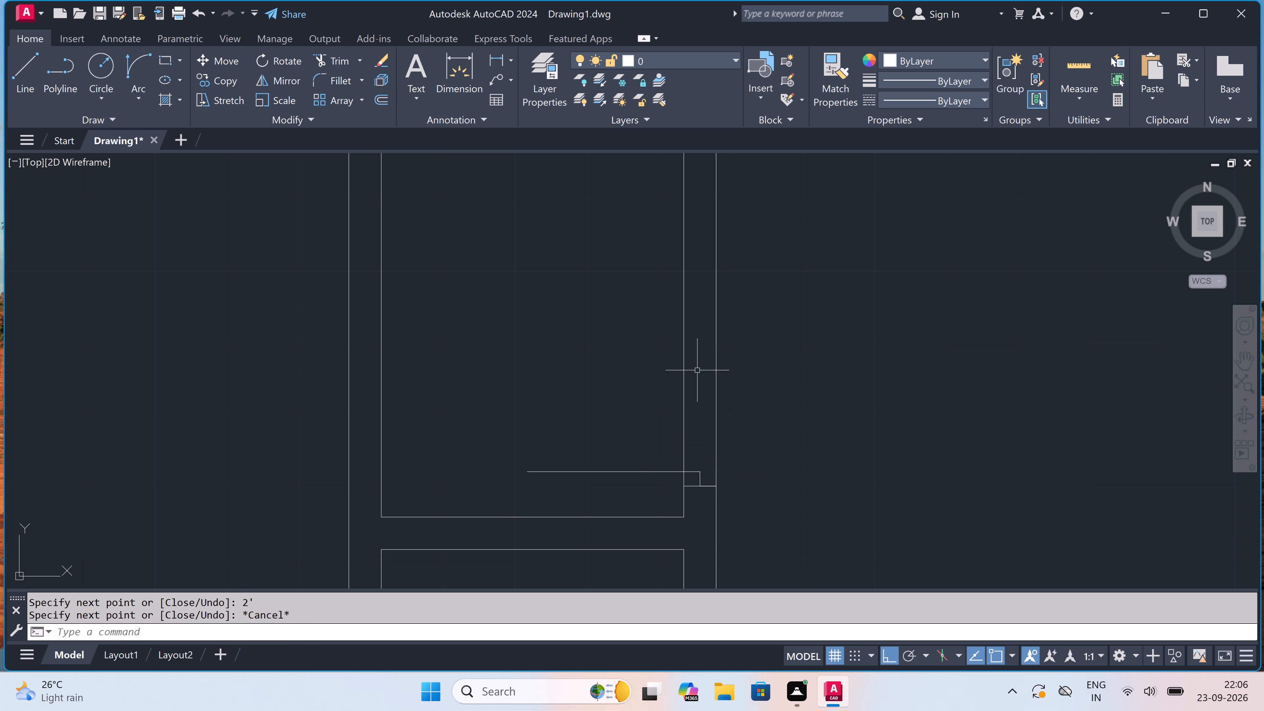
drag(688, 337, 692, 334)
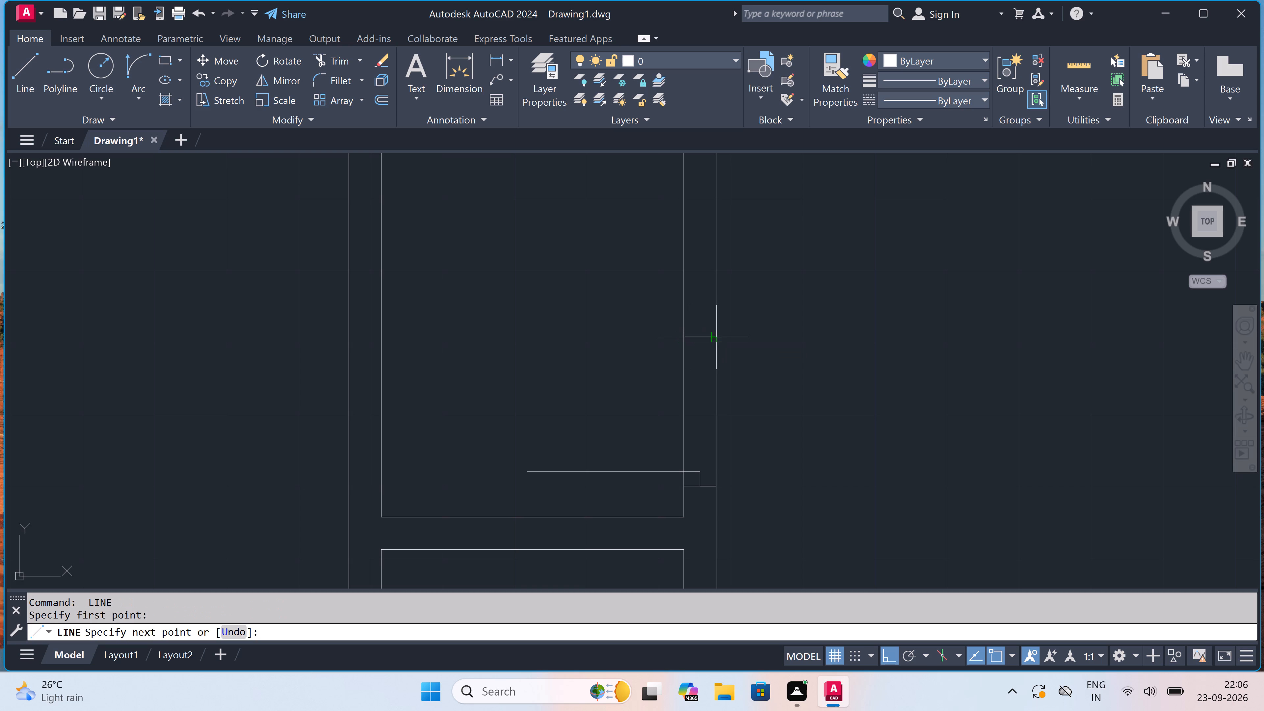
click(720, 336)
drag(698, 336, 698, 339)
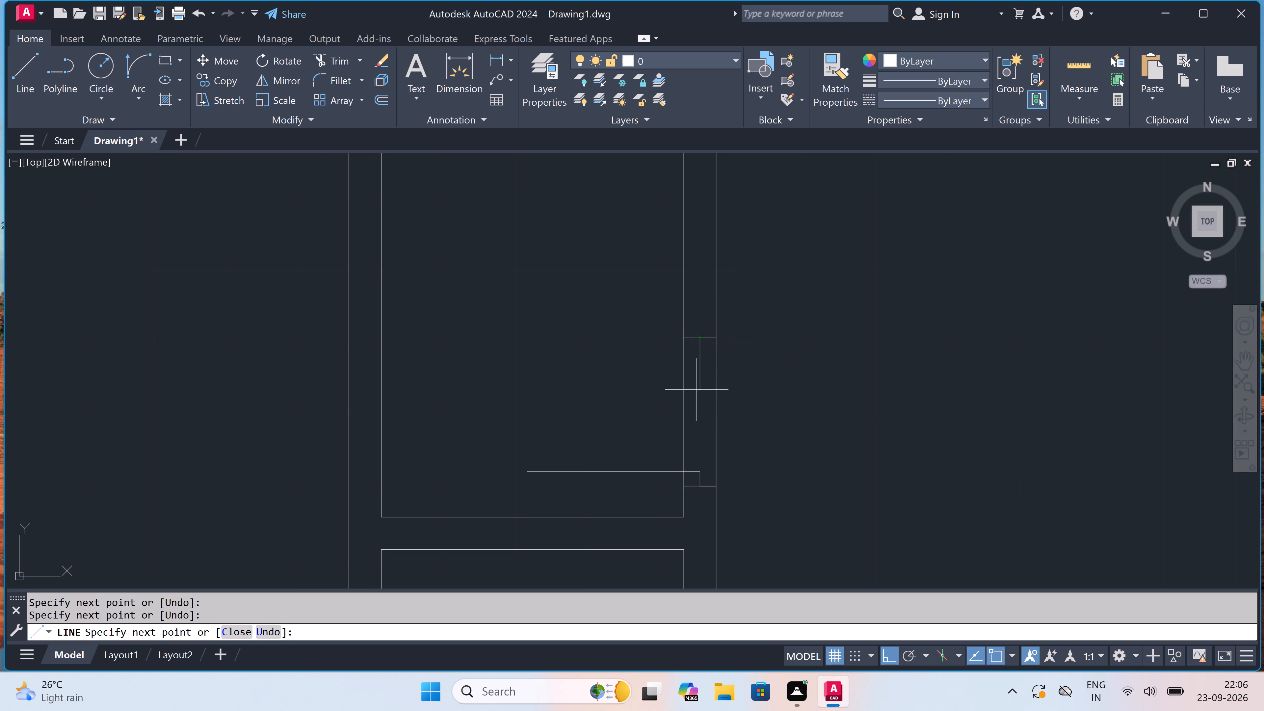
text(2")
key(space)
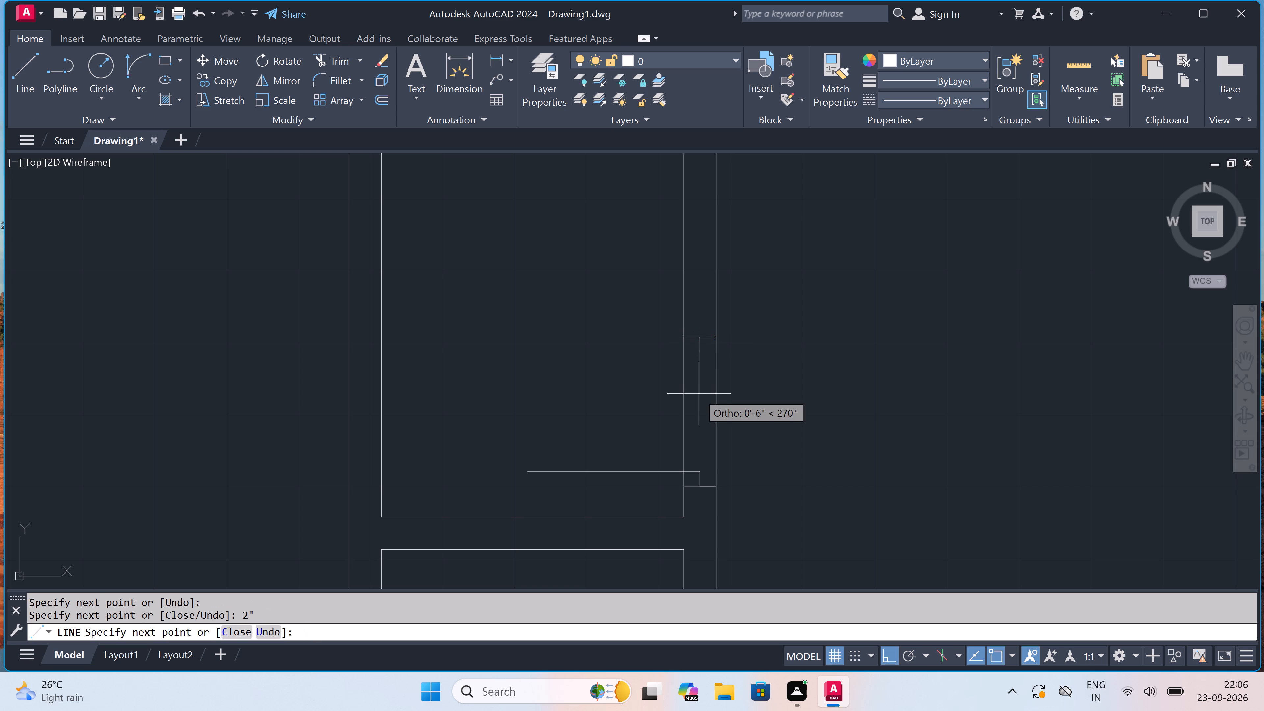
key(Escape)
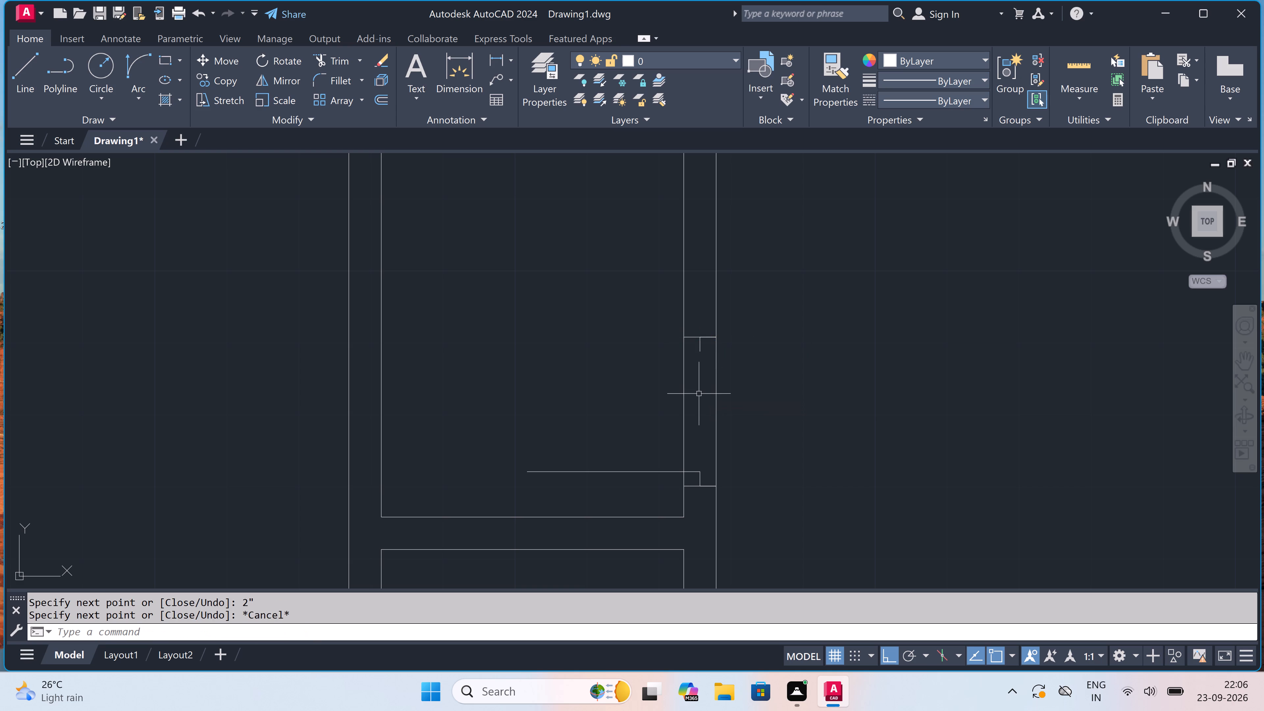
Draw the small room door's swing arc from the free end of the 2' leaf to the end of the upper stop.
click(132, 65)
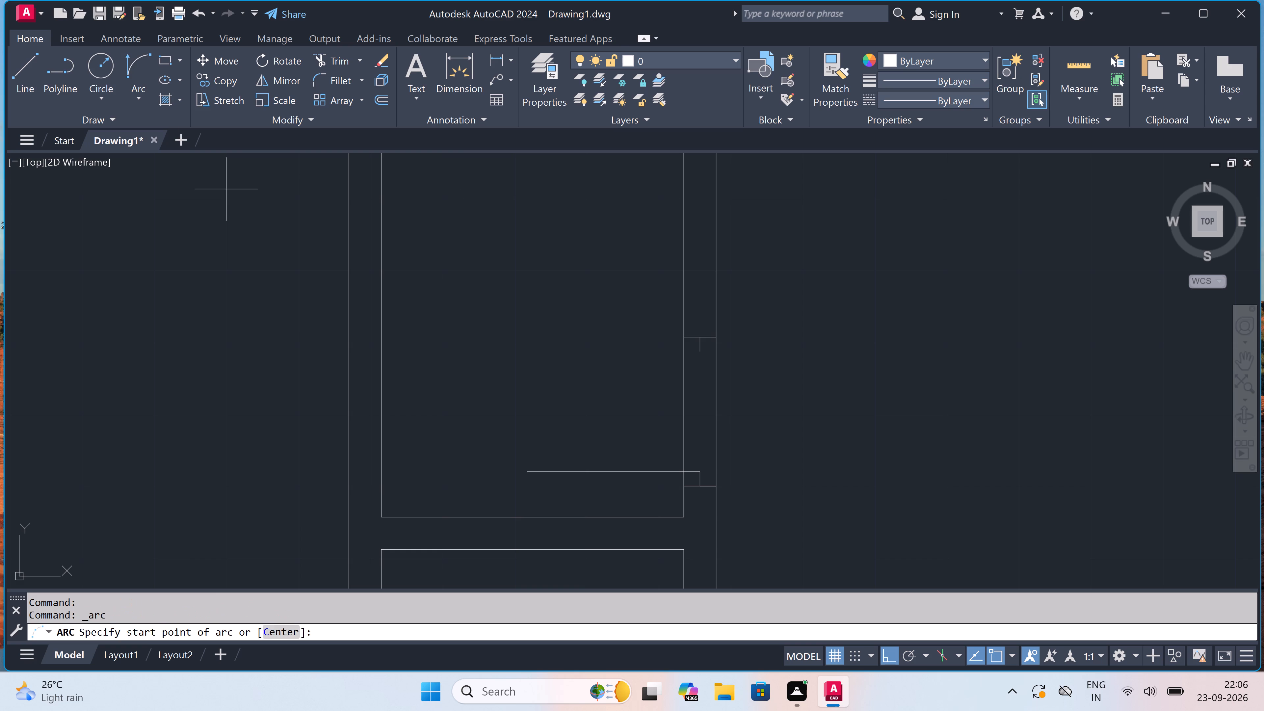
click(525, 469)
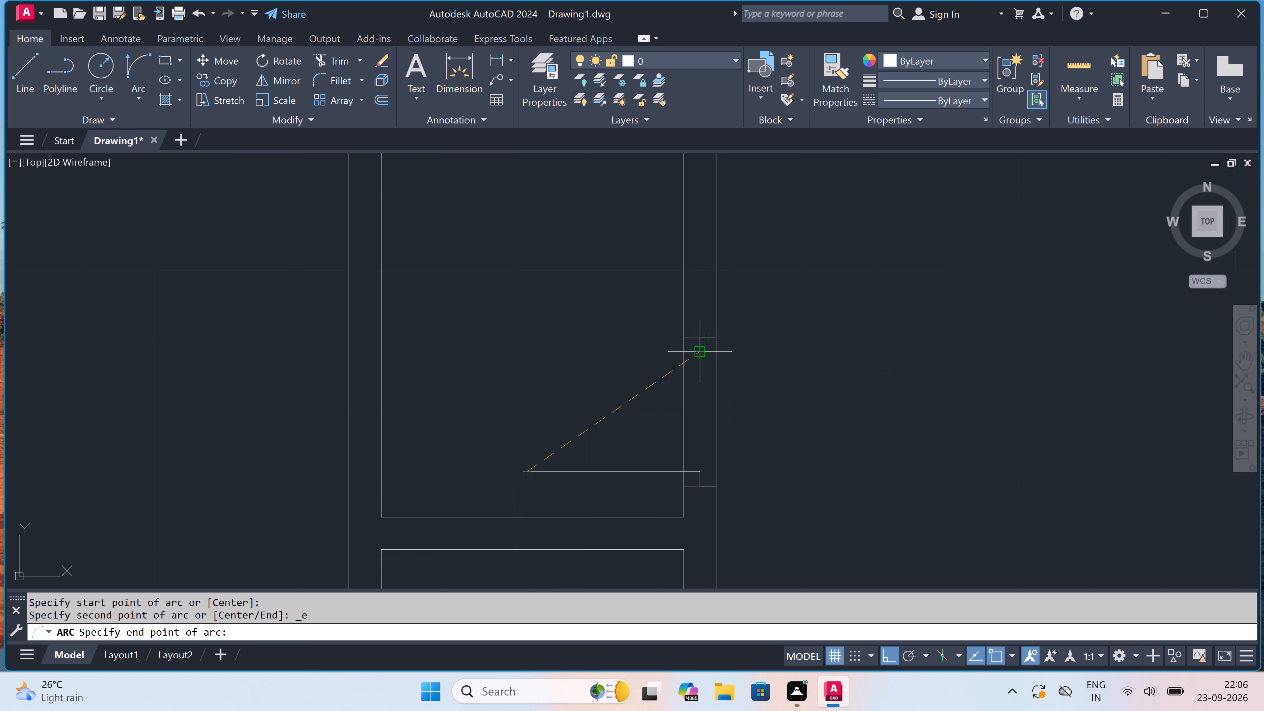
click(699, 350)
double_click(589, 331)
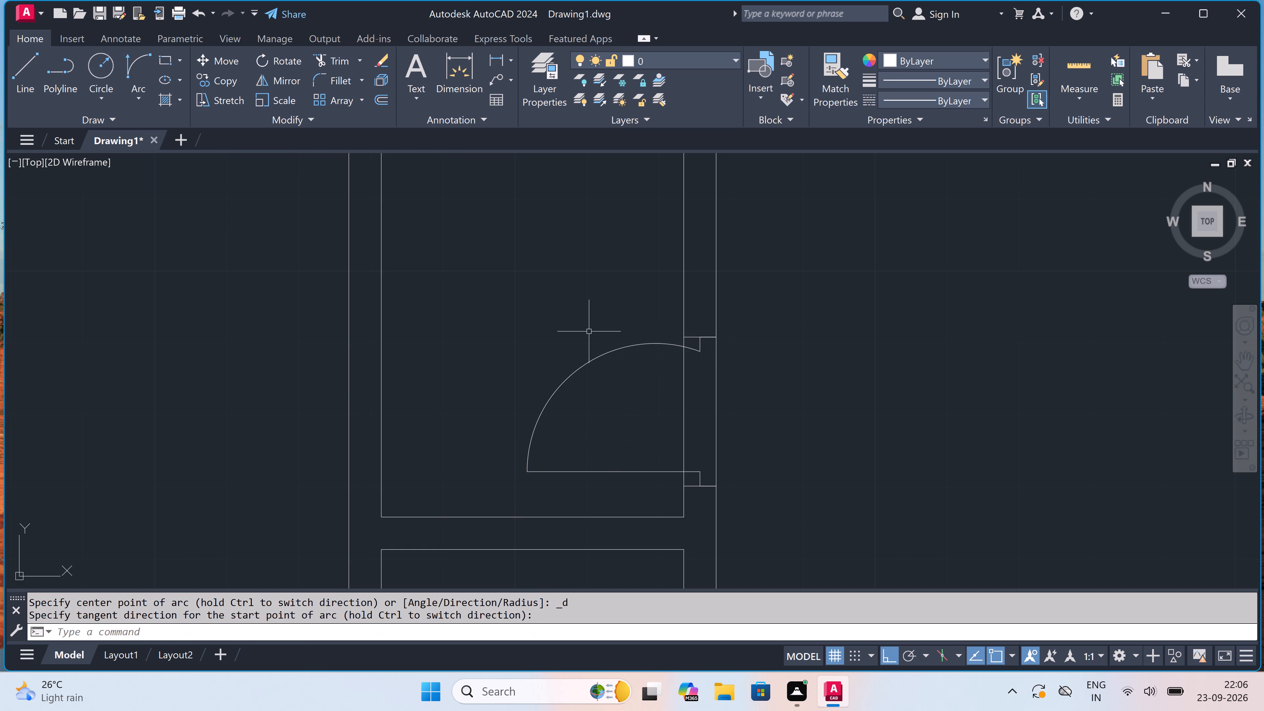
Trim both partition faces between the small room door's jambs to open the doorway.
text(tr)
key(space)
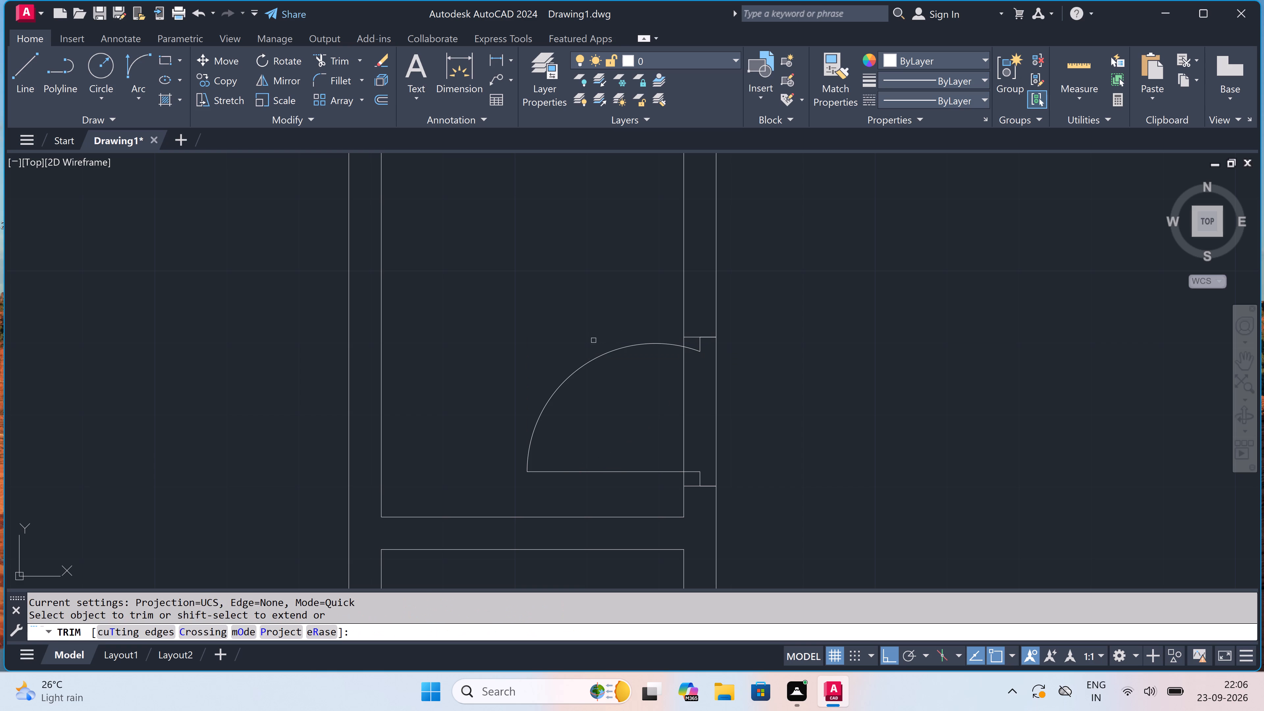
double_click(620, 390)
click(770, 407)
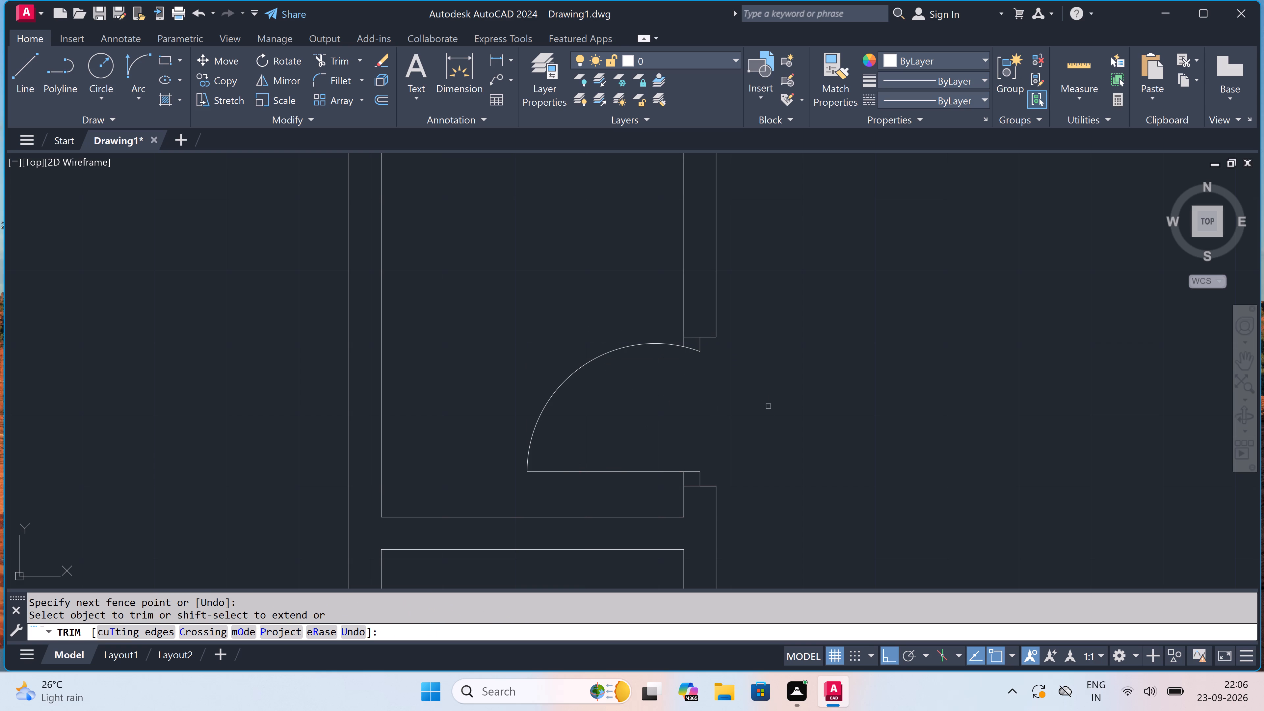
Trim the partition's face between the two faces of the last room's lower cross wall to open that junction.
scroll(620, 401, down, 6)
scroll(646, 393, up, 1)
scroll(646, 393, down, 3)
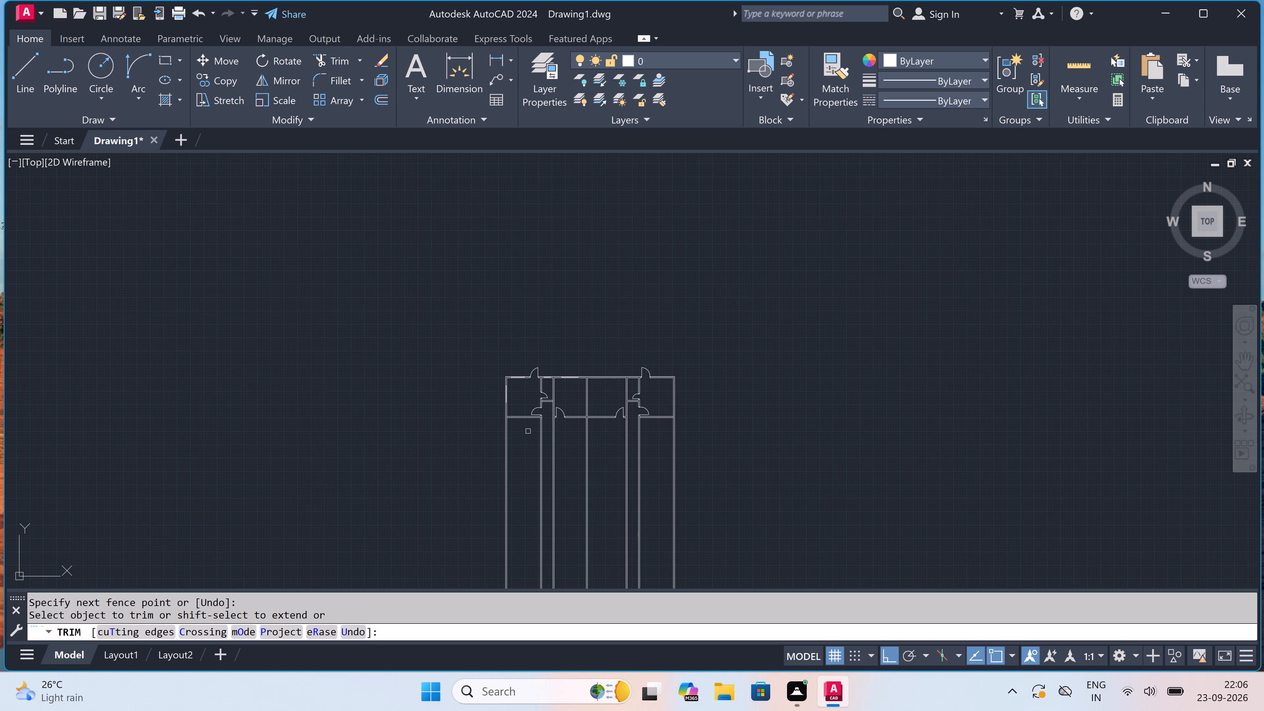
scroll(528, 431, down, 2)
scroll(575, 434, up, 5)
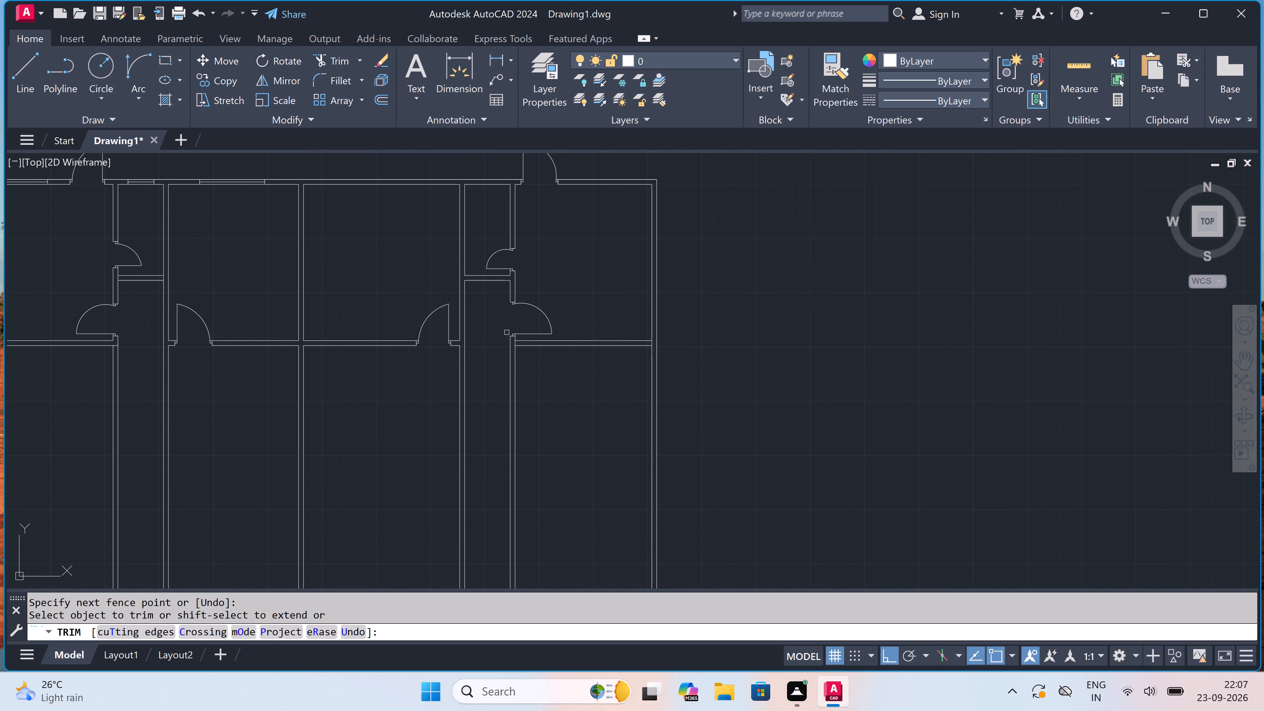
scroll(511, 347, up, 3)
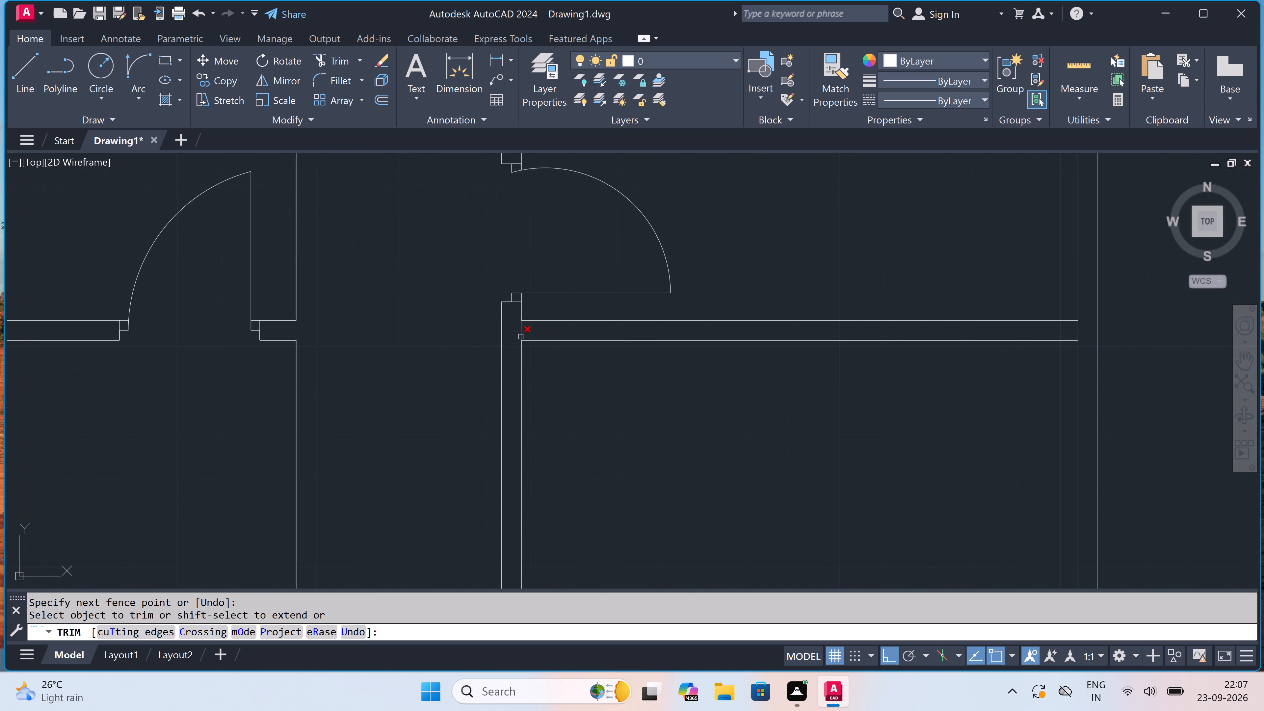
scroll(521, 334, up, 2)
click(520, 331)
scroll(520, 331, down, 4)
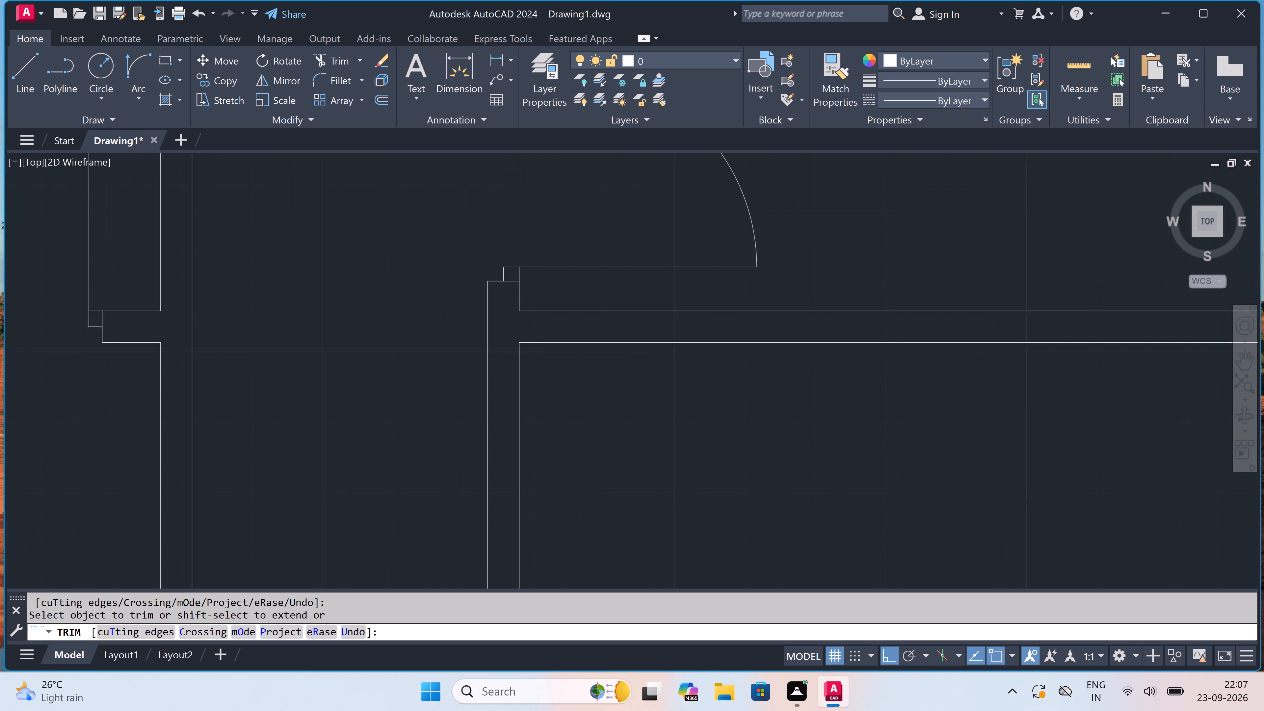
key(Escape)
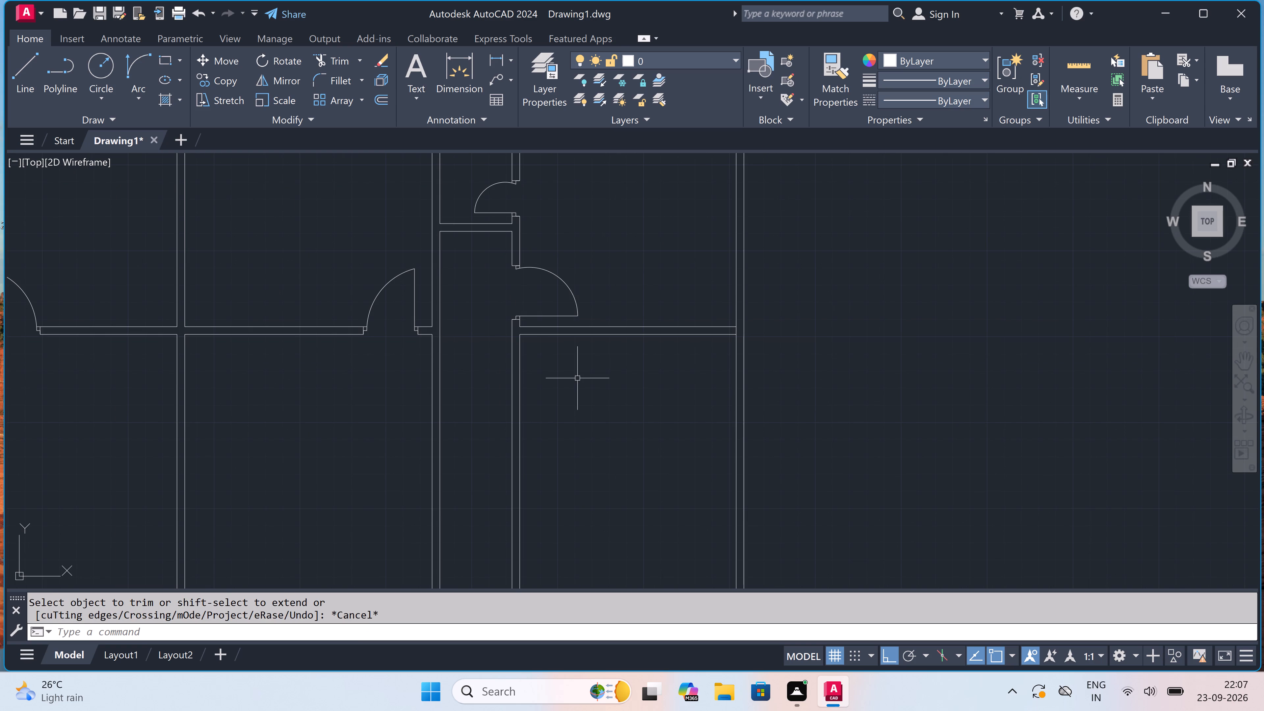
Offset the lower face of the last room's cross wall 6' downward.
key(o)
key(space)
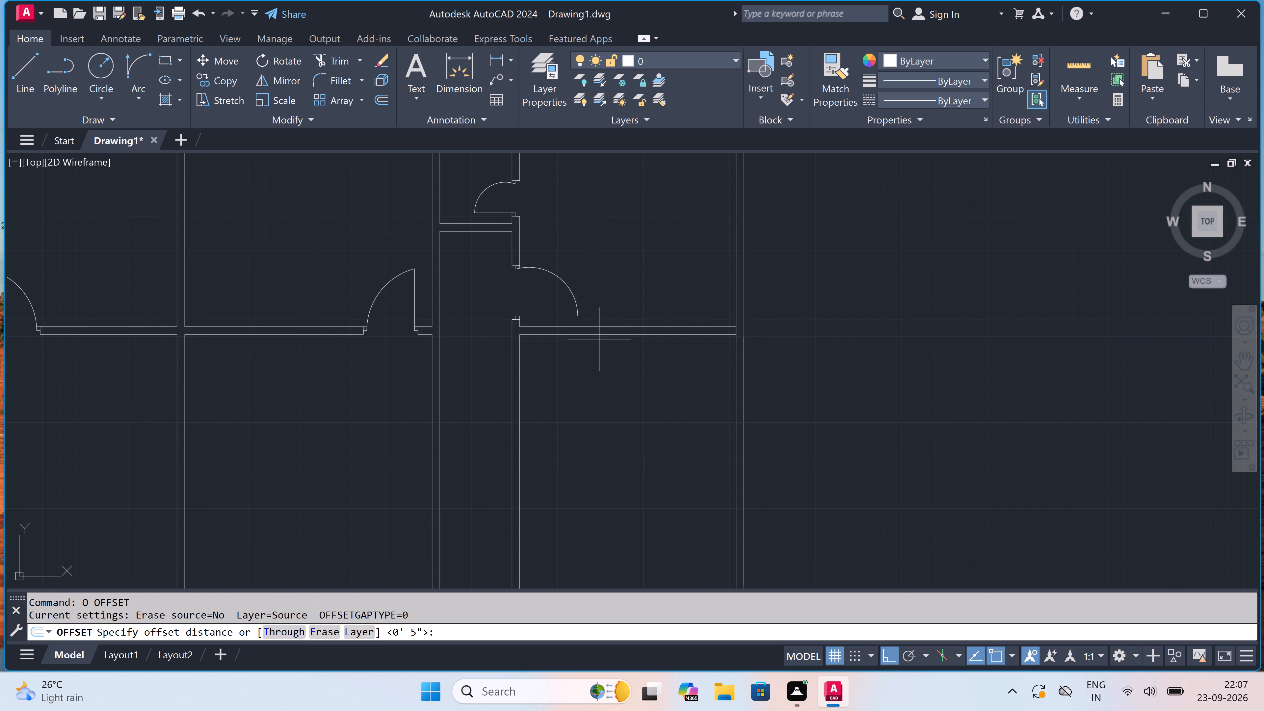
click(601, 335)
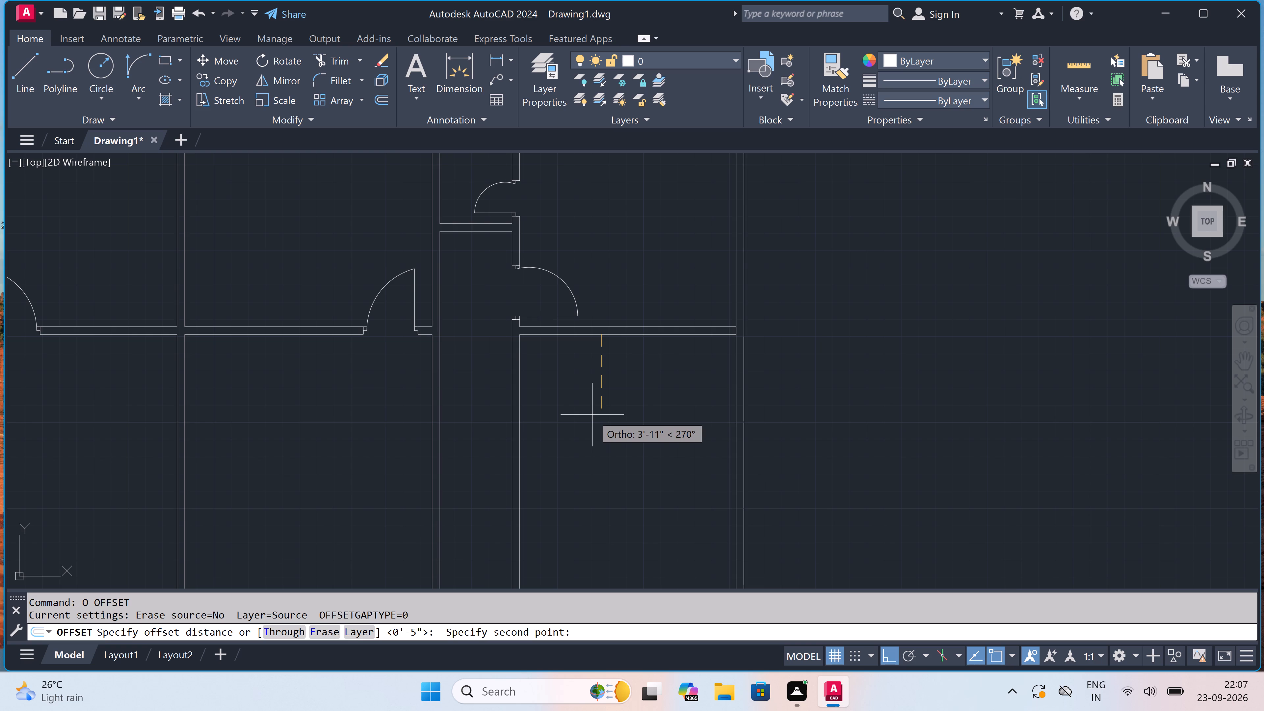
text(6')
key(space)
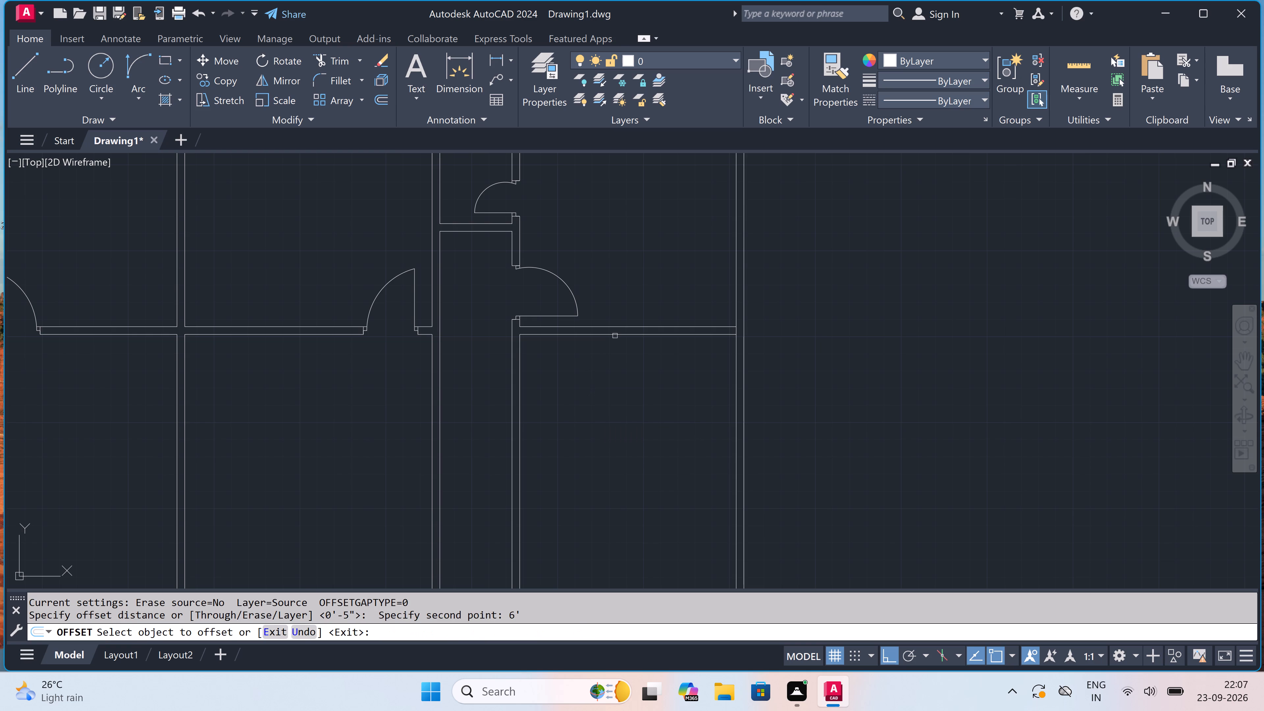
click(615, 335)
click(595, 406)
key(Escape)
Offset the new cross line below the last room 4.5" downward to form the wall's second face.
key(space)
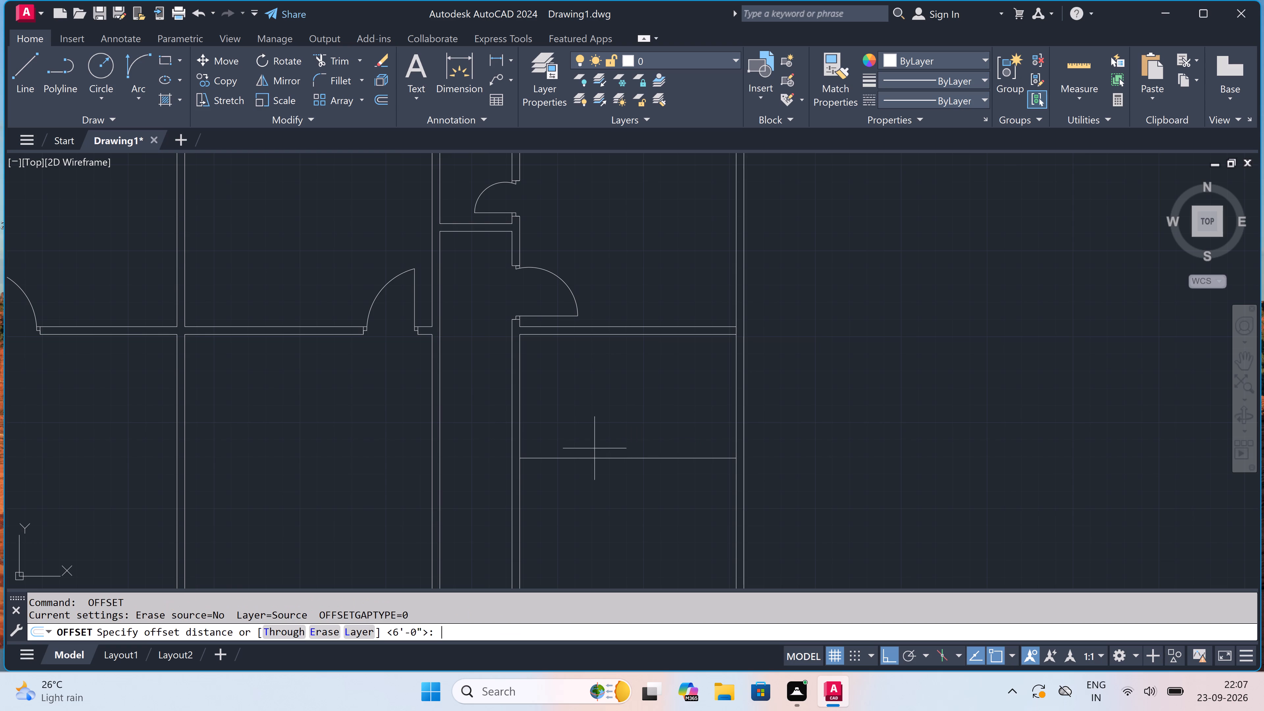
click(593, 456)
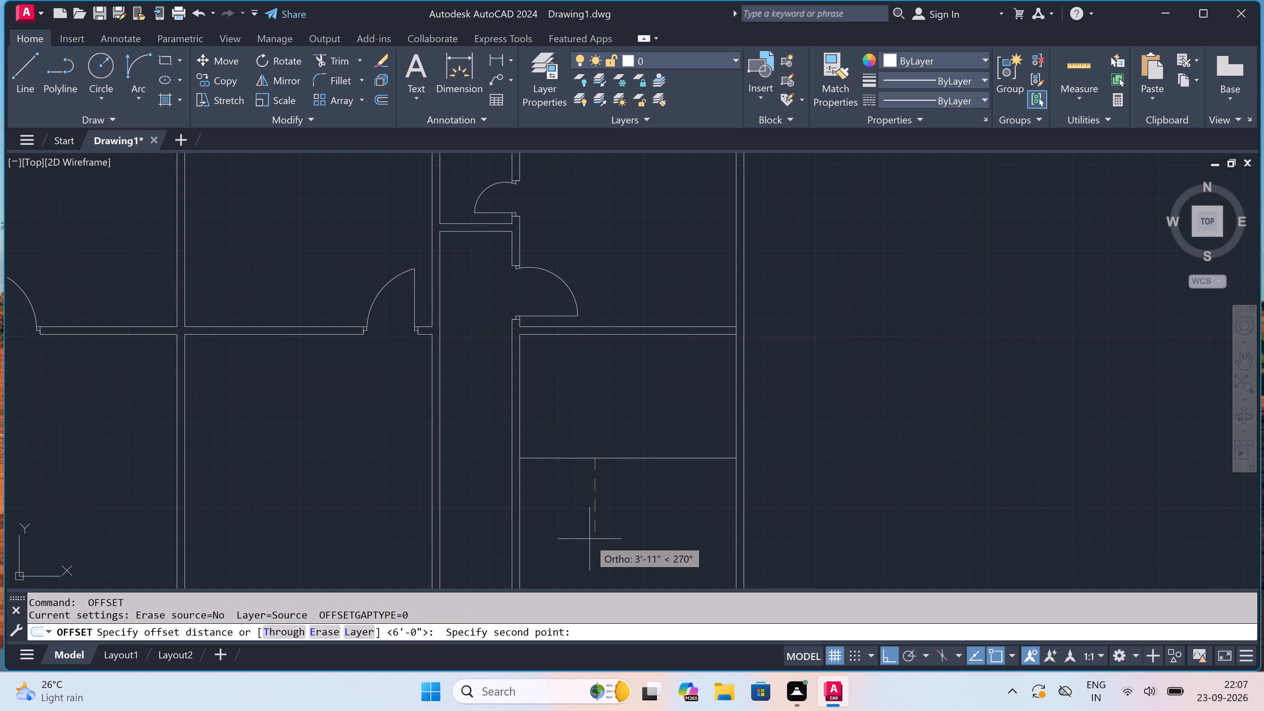
text(4.5)
text(")
key(space)
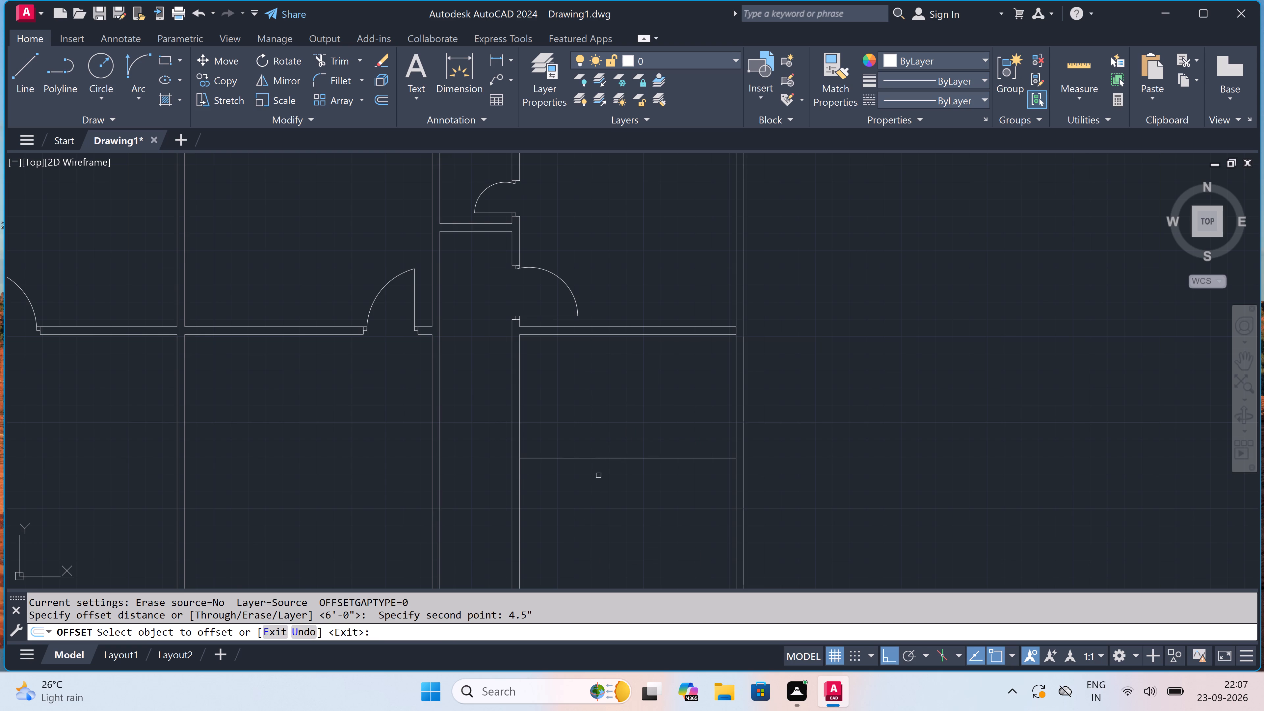
drag(606, 459, 605, 462)
click(600, 482)
scroll(600, 482, down, 3)
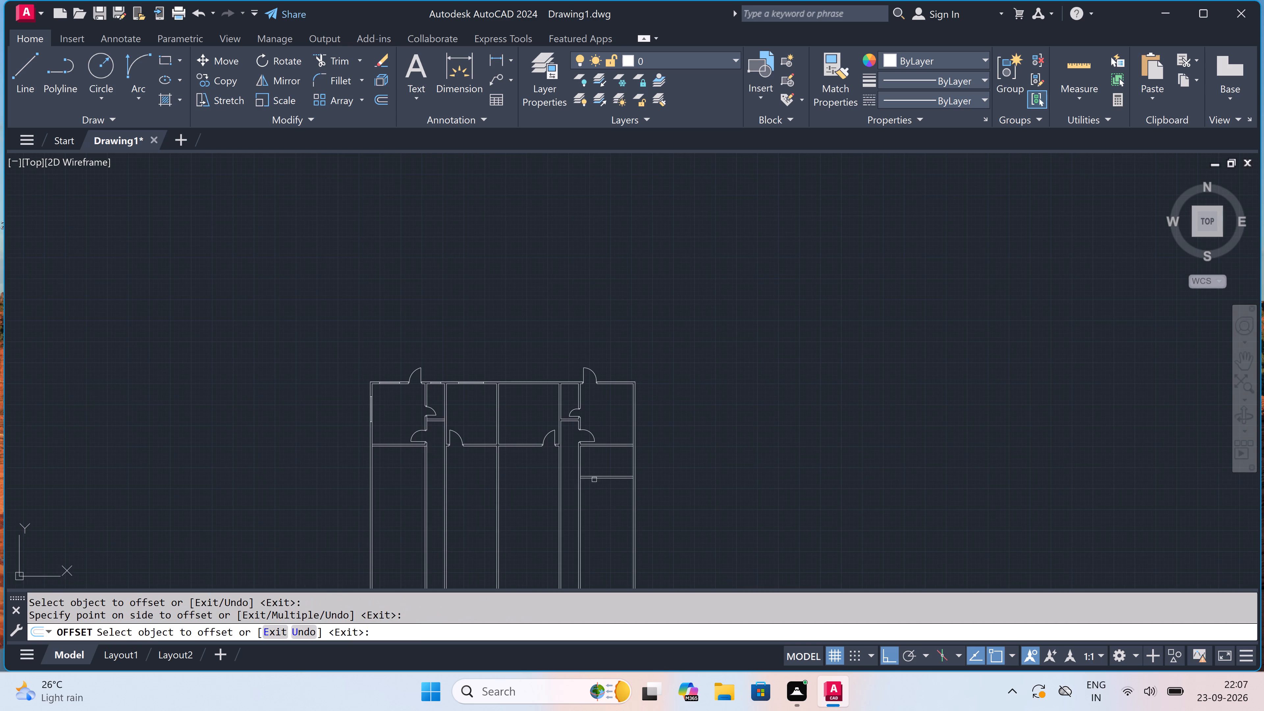
scroll(581, 474, up, 3)
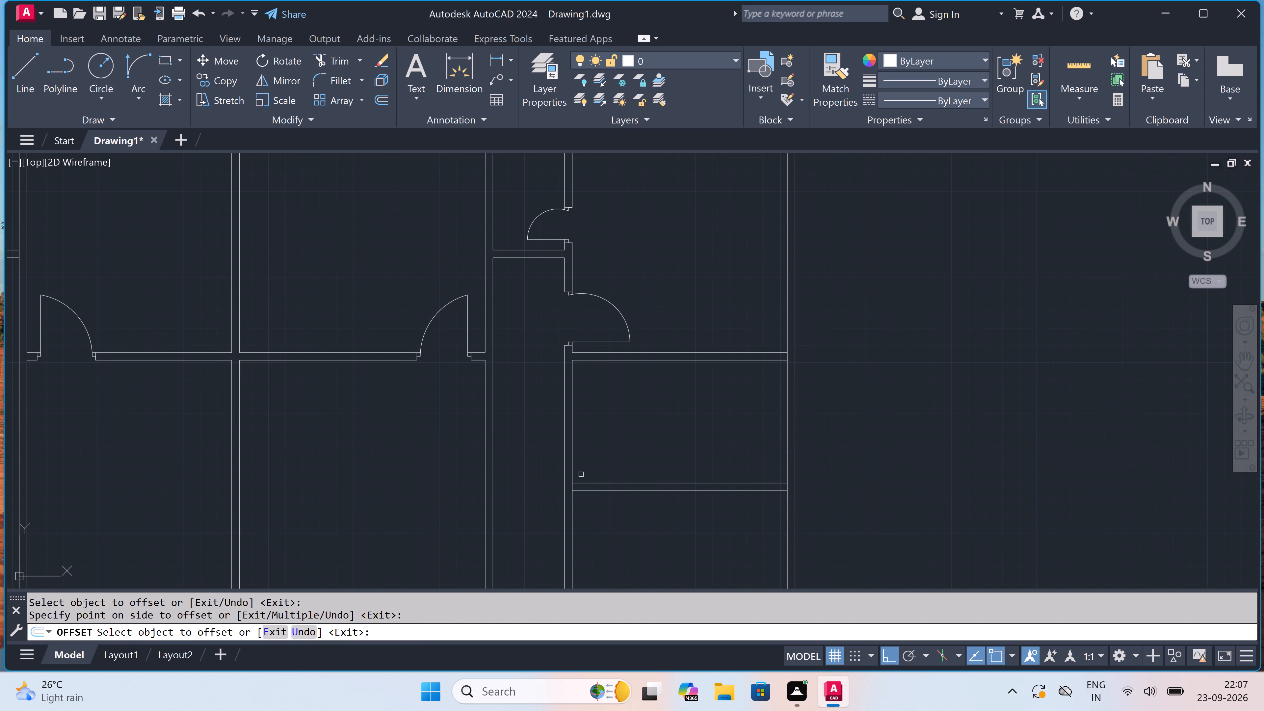
Extend both faces of the new lower cross wall across the partition to its far face.
scroll(581, 474, up, 1)
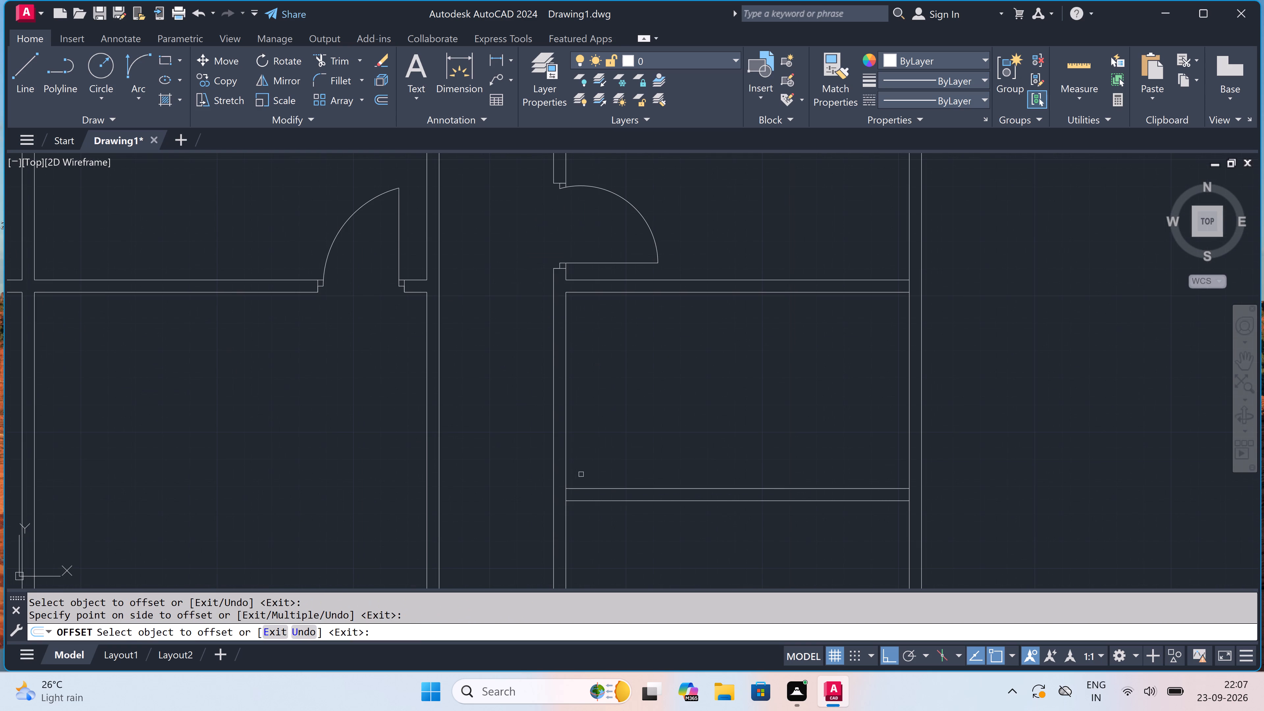
key(Escape)
text(ex)
key(space)
drag(581, 474, 584, 478)
click(581, 533)
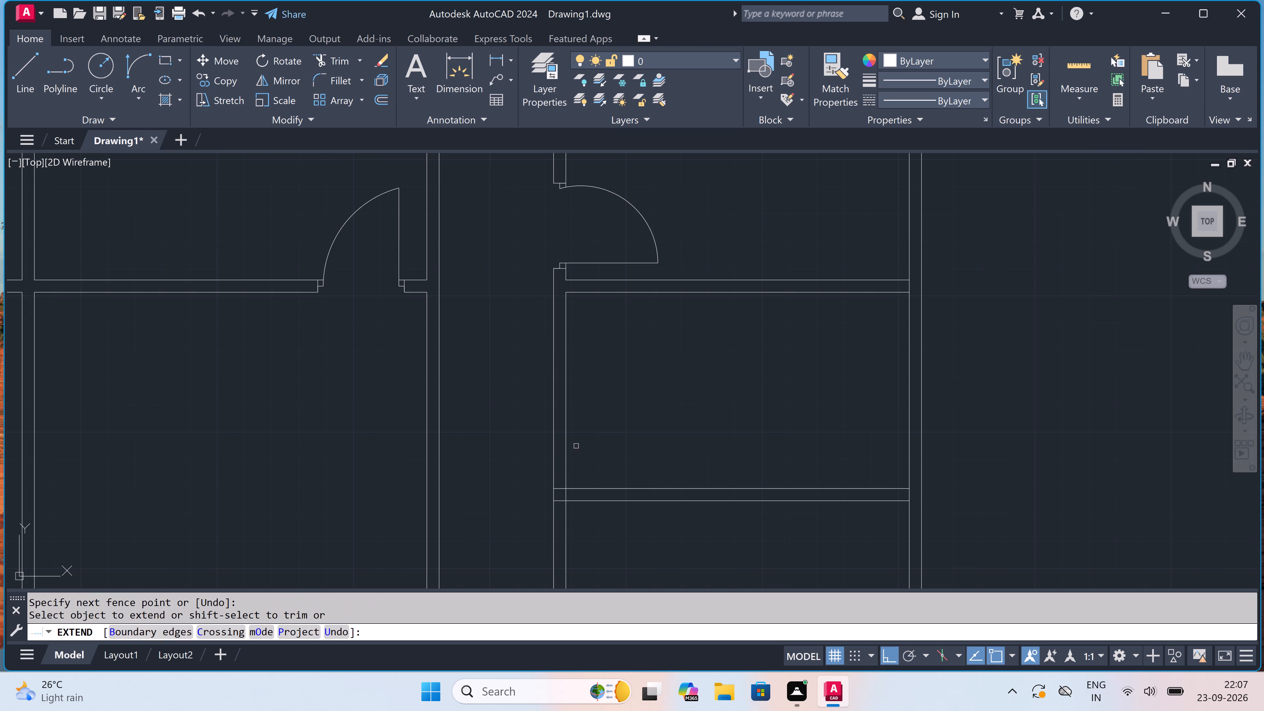
key(Escape)
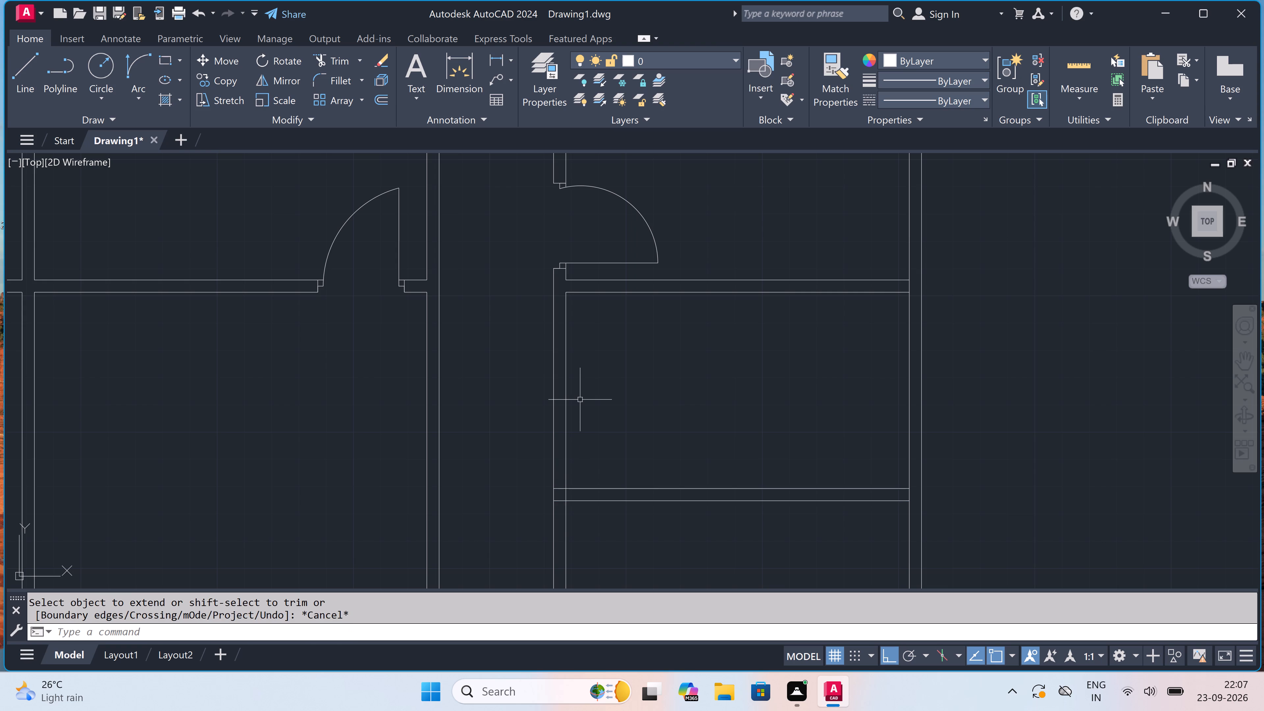
Draw a short line across the partition's thickness, roughly midway between the last room's two cross walls.
key(l)
key(space)
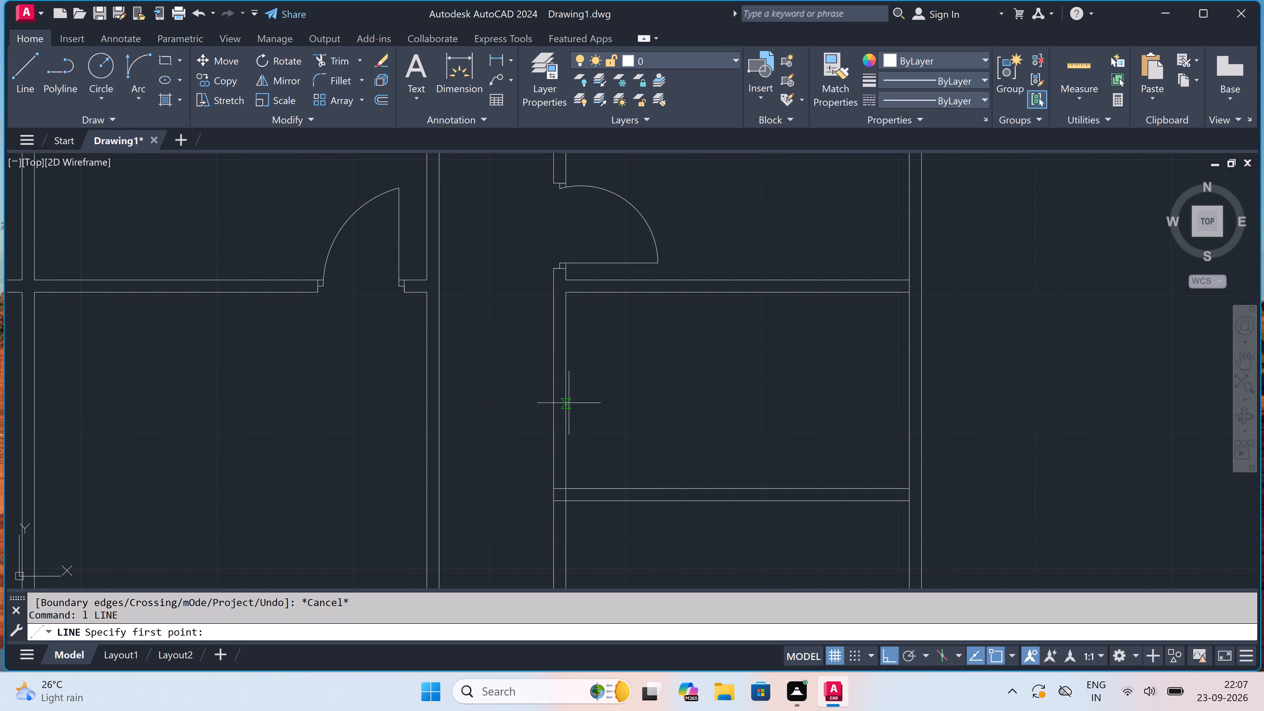
click(565, 383)
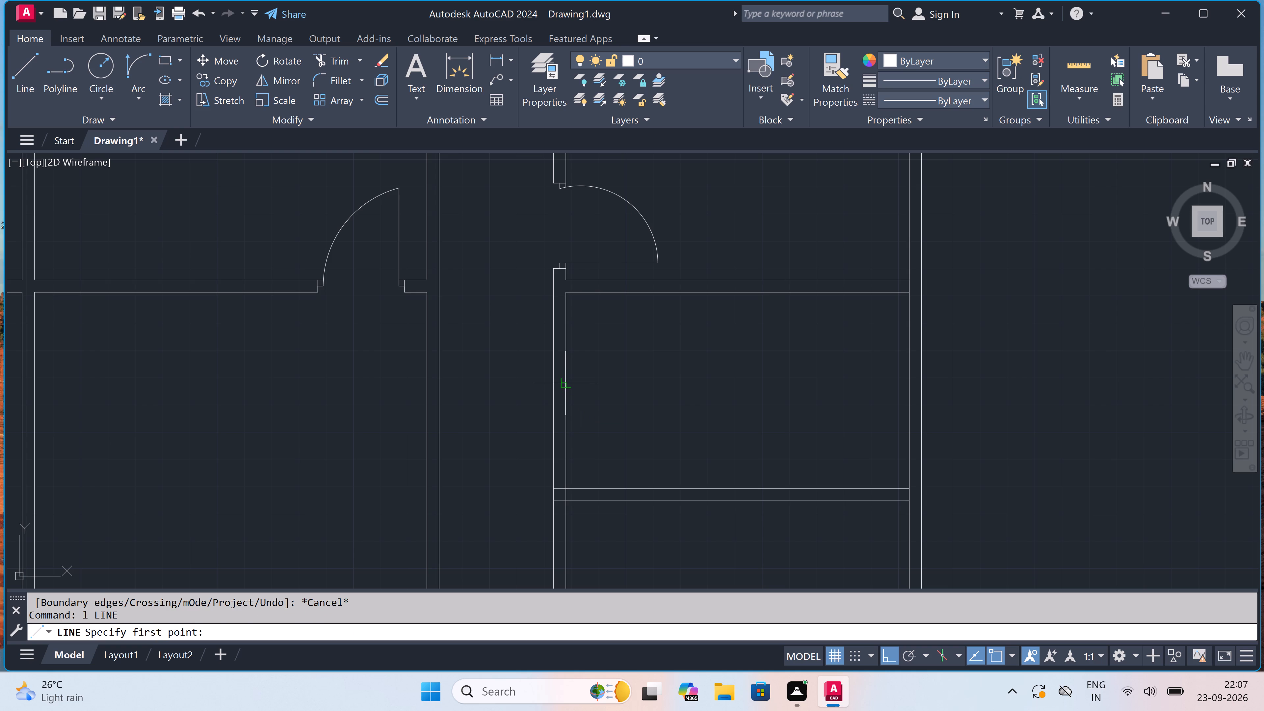
click(558, 383)
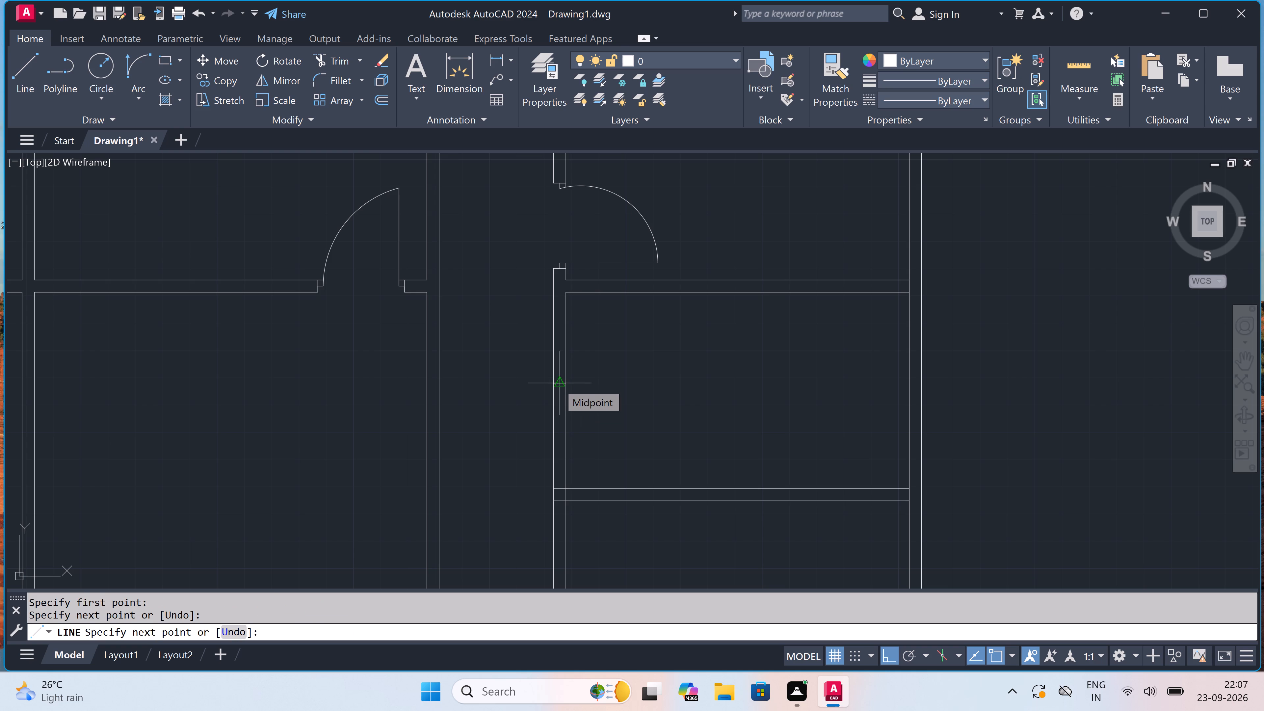
key(Escape)
Trim both partition faces between the short closing line and the lower cross wall, plus the inner face within that wall's thickness.
text(tr)
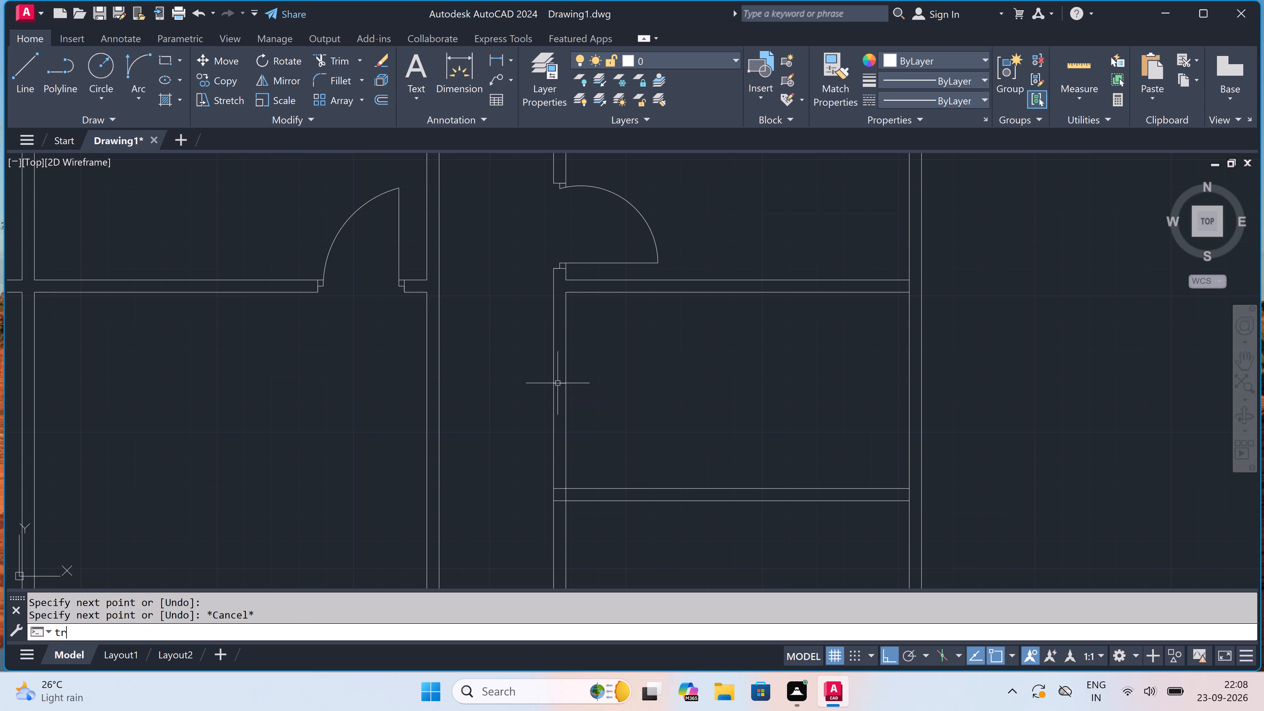
key(space)
drag(594, 411, 592, 414)
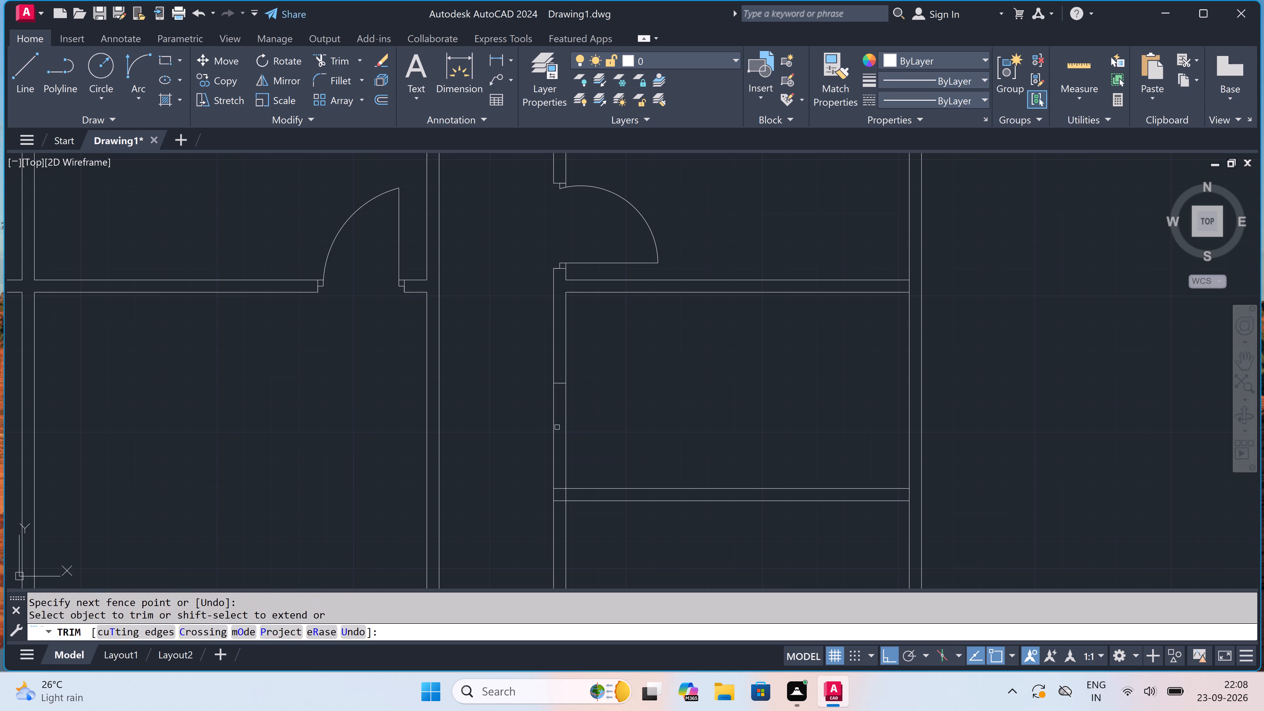
drag(537, 434, 540, 435)
click(582, 435)
scroll(561, 493, up, 3)
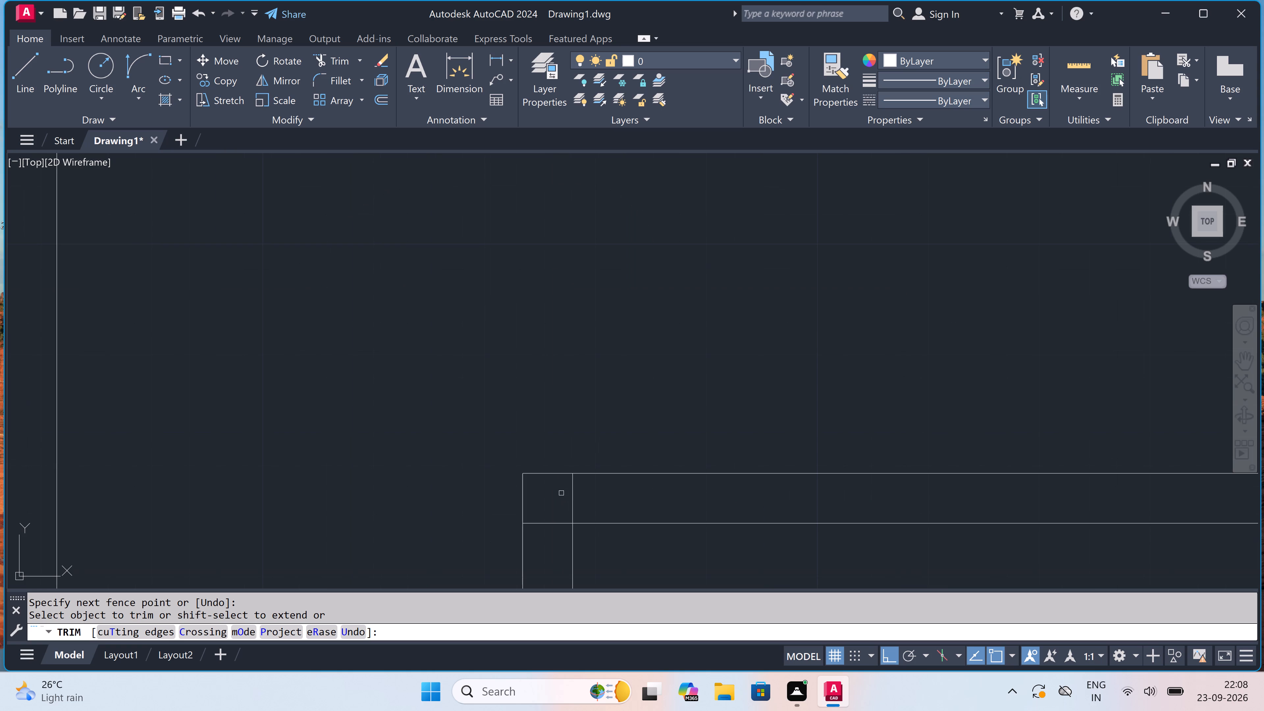
drag(561, 493, 566, 493)
click(603, 499)
scroll(599, 499, down, 4)
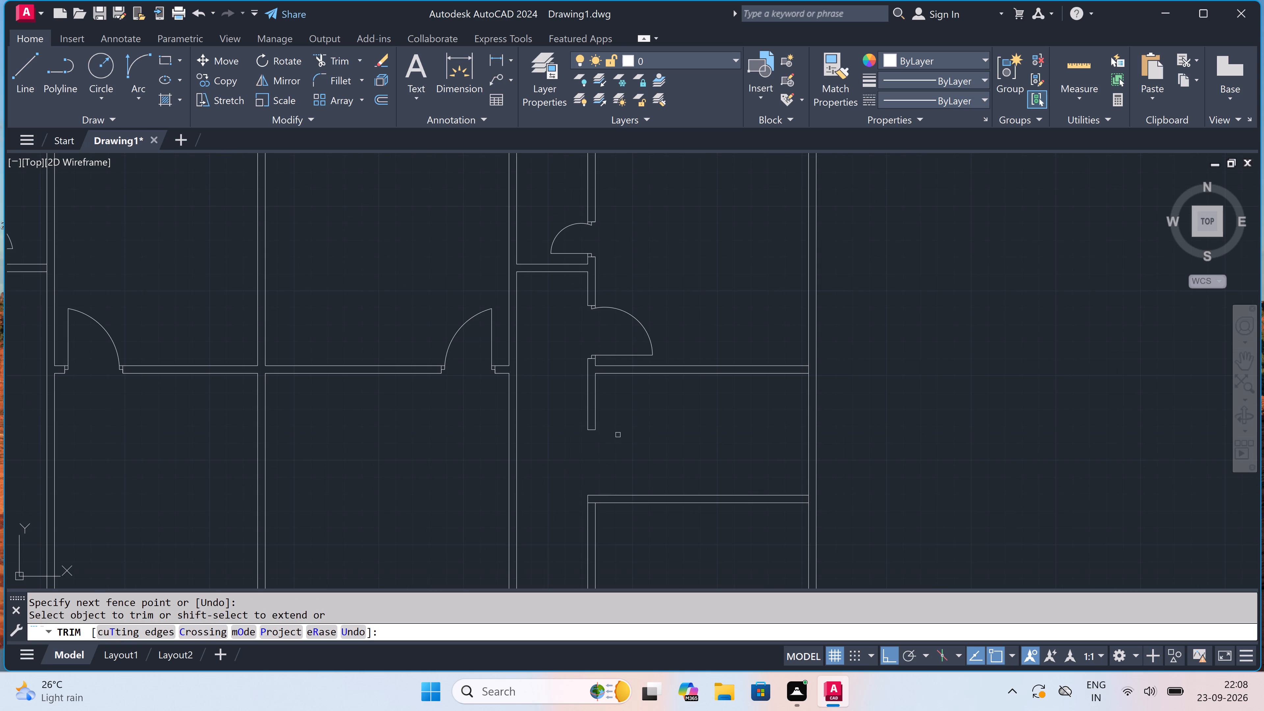
key(Escape)
Offset the lower face of the new cross wall below the opening 12' downward.
scroll(630, 418, down, 4)
scroll(627, 469, down, 1)
scroll(632, 440, up, 4)
scroll(624, 468, down, 3)
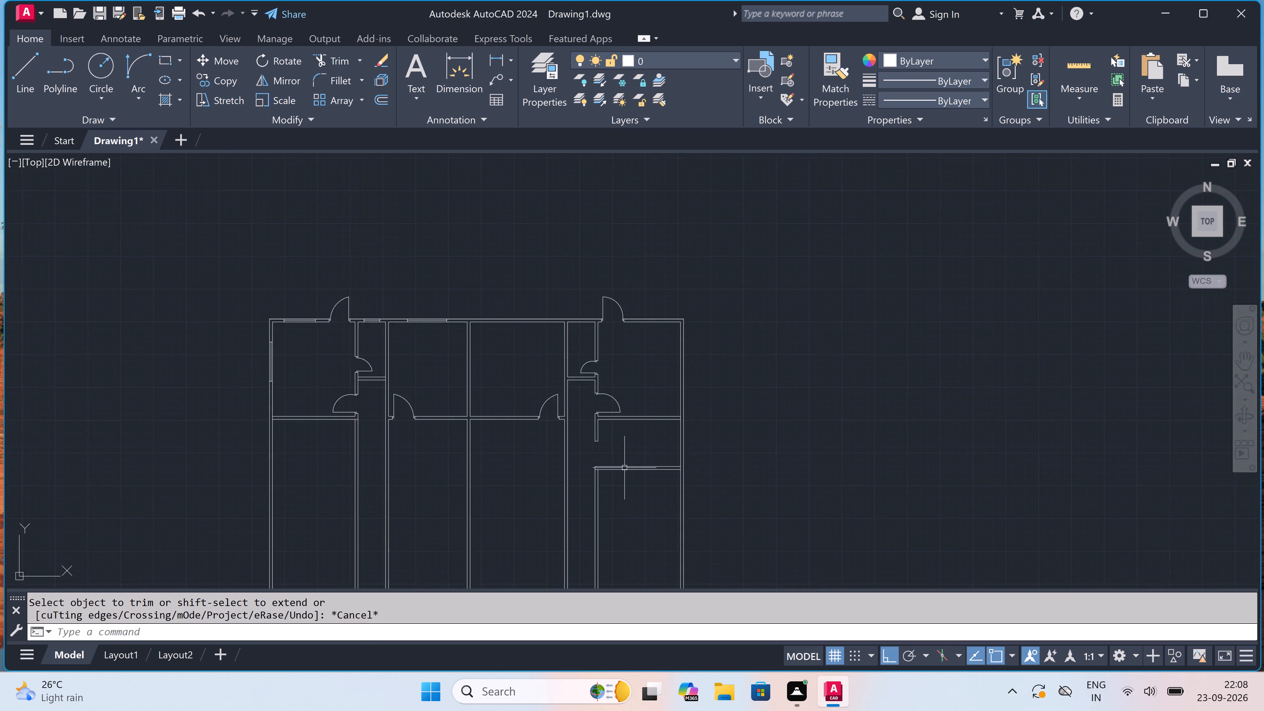
scroll(621, 497, up, 4)
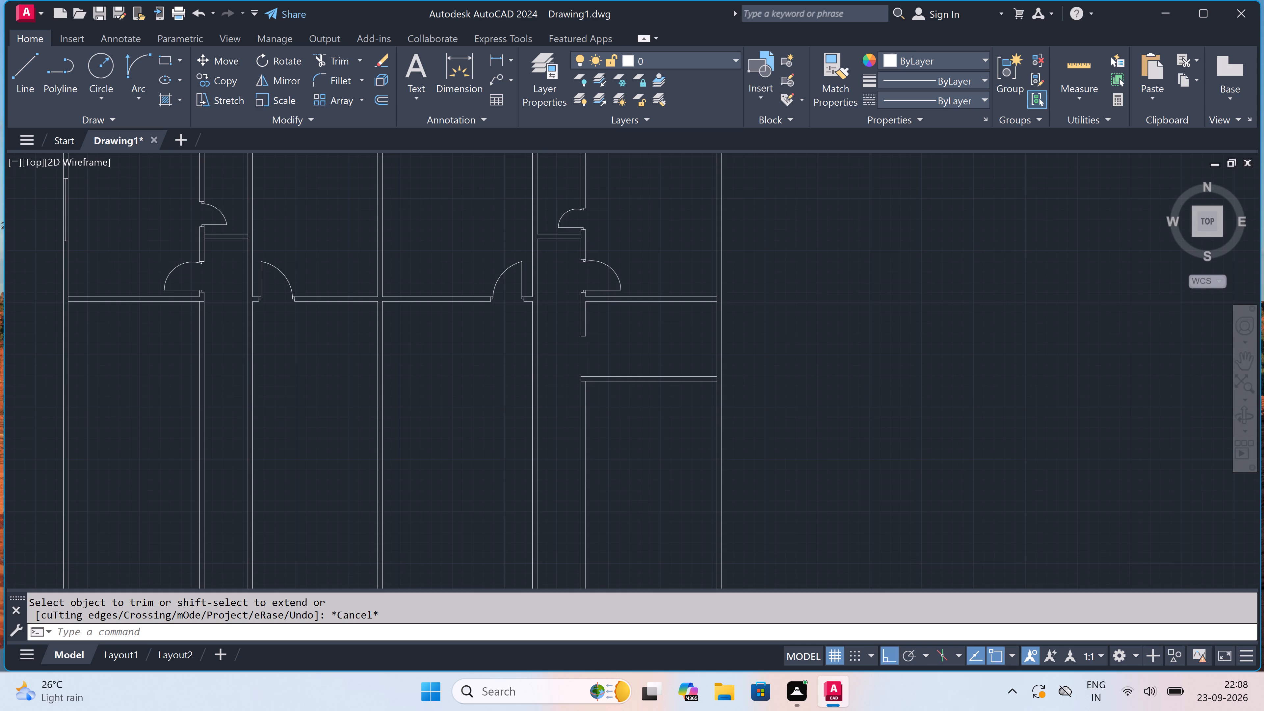
key(o)
key(space)
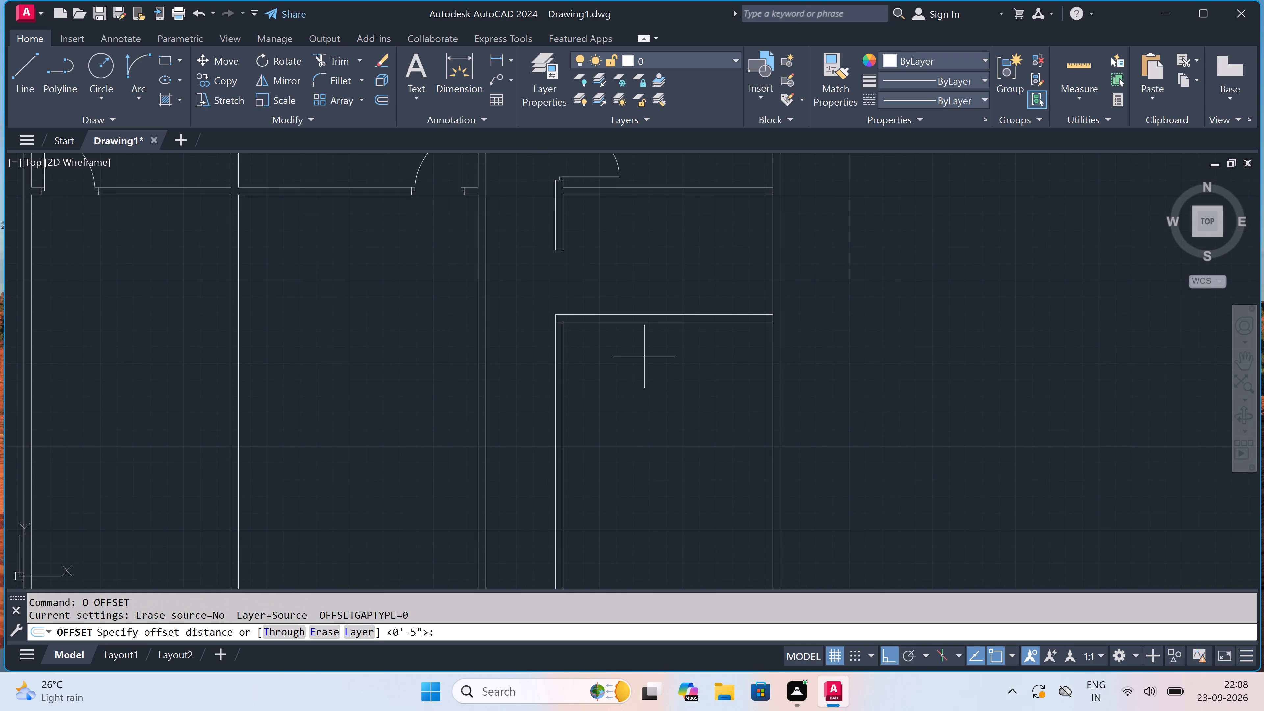
click(651, 328)
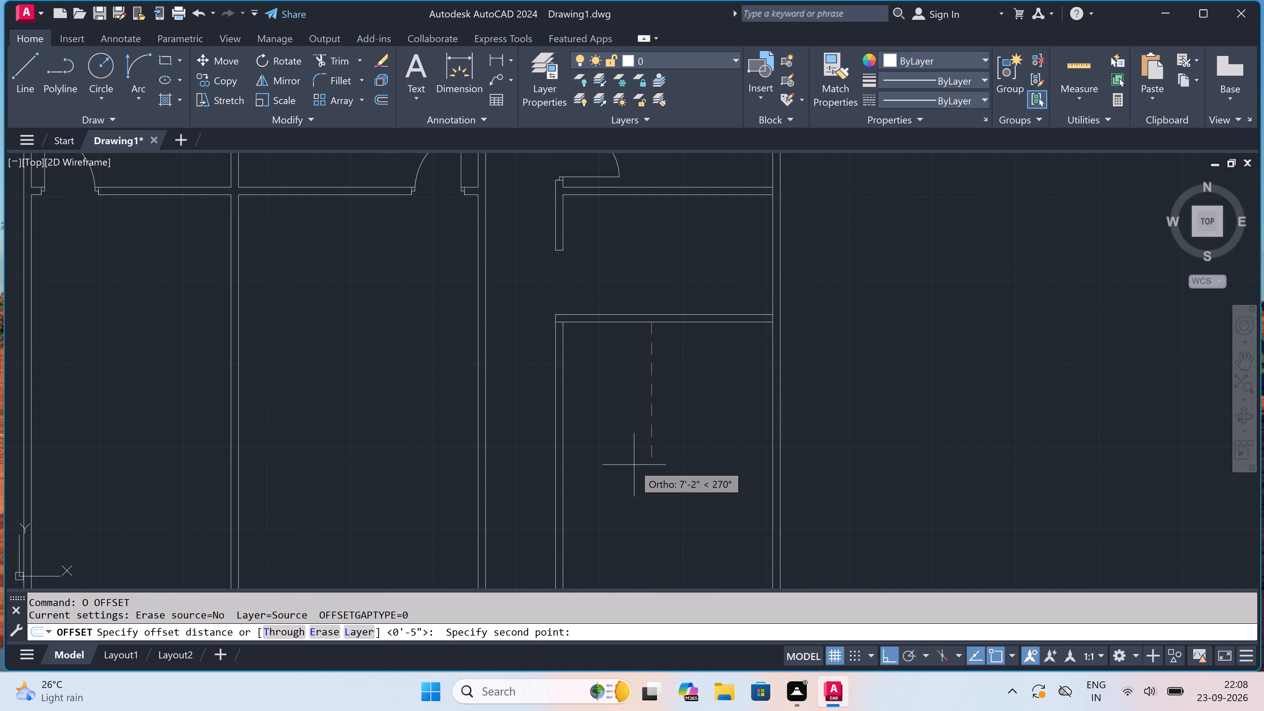
text(12')
key(space)
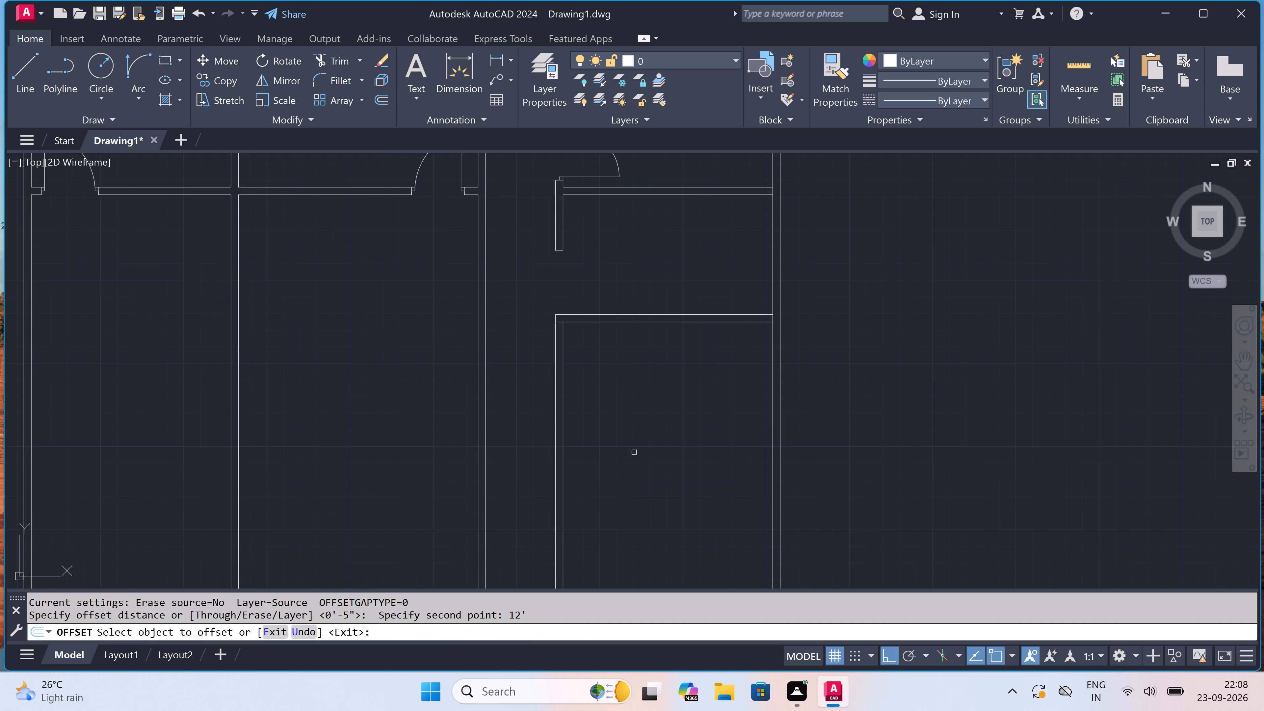
click(636, 322)
click(631, 377)
scroll(631, 378, down, 3)
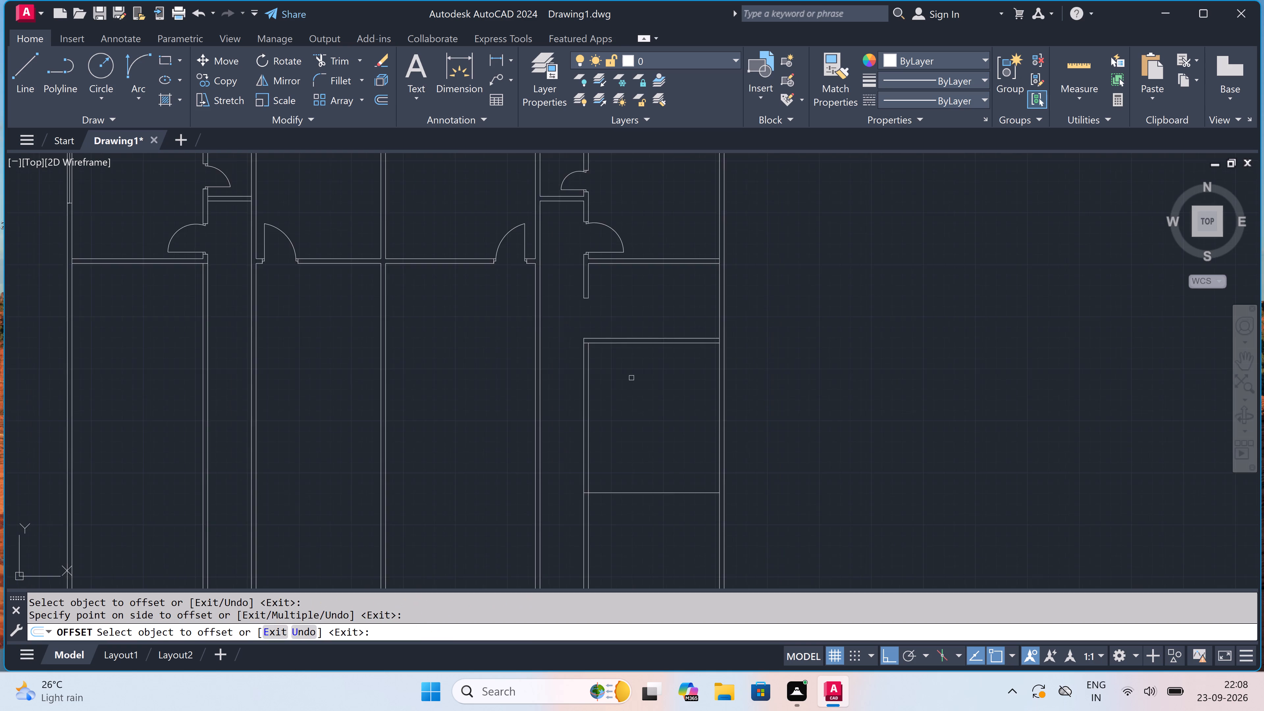
scroll(632, 404, up, 2)
key(Escape)
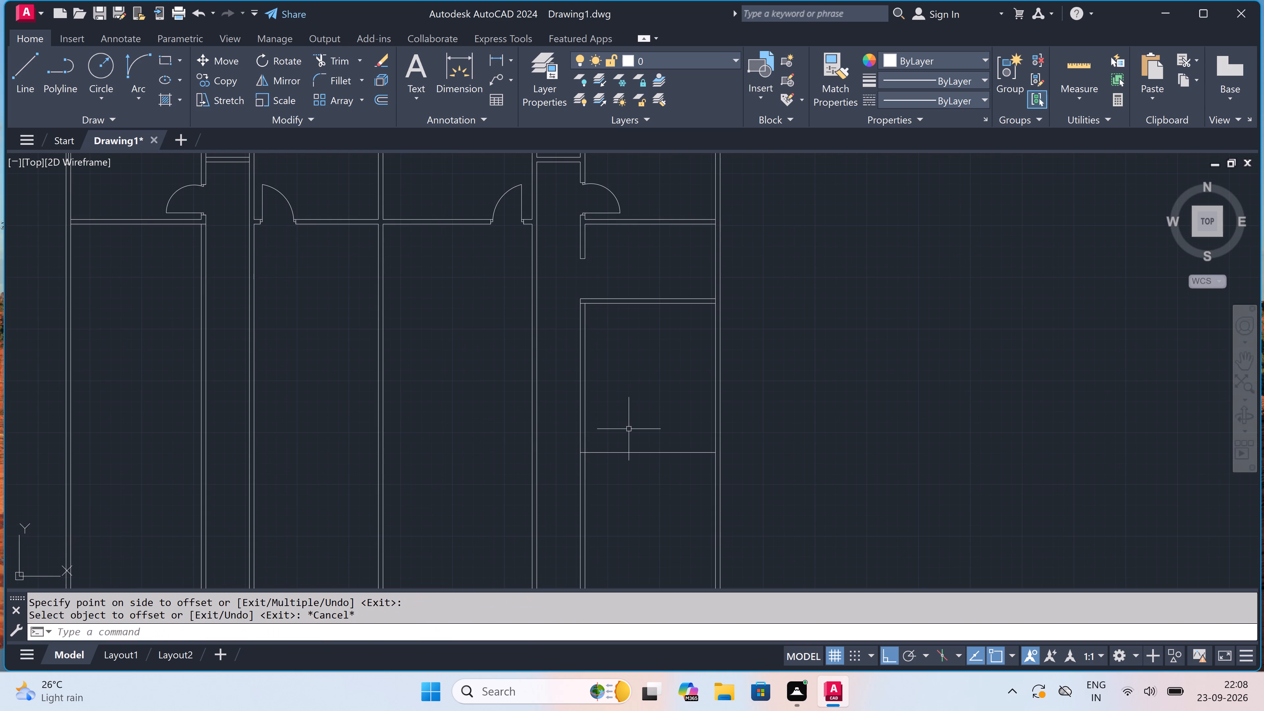
Offset the new 12' cross line 4.5" downward to form the wall's second face.
key(space)
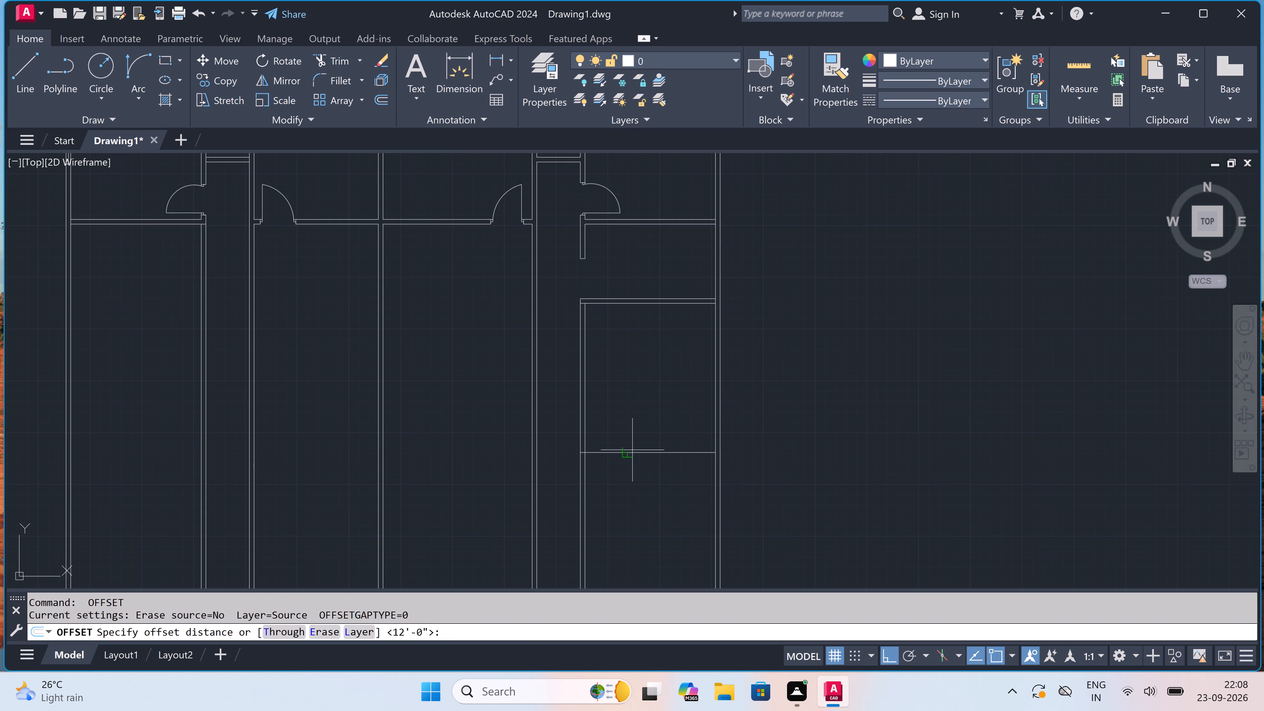
click(628, 454)
text(4.5)
key(shift+quotedbl)
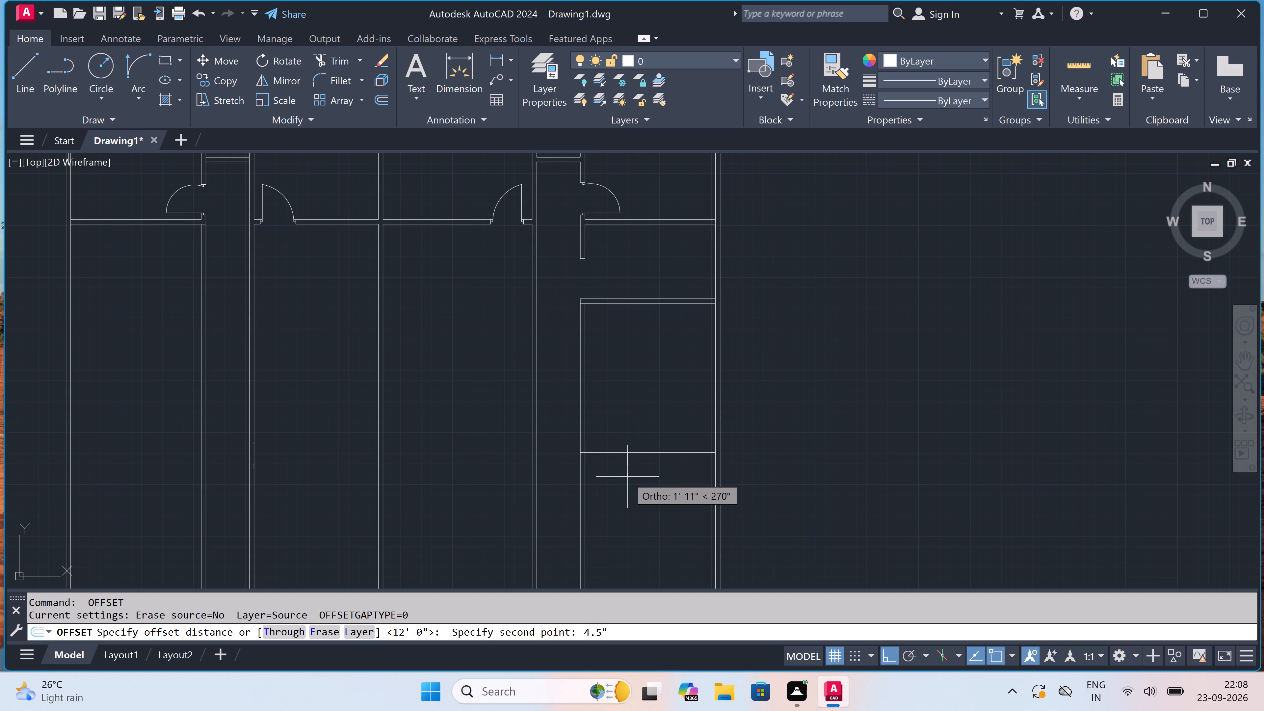
key(space)
click(631, 454)
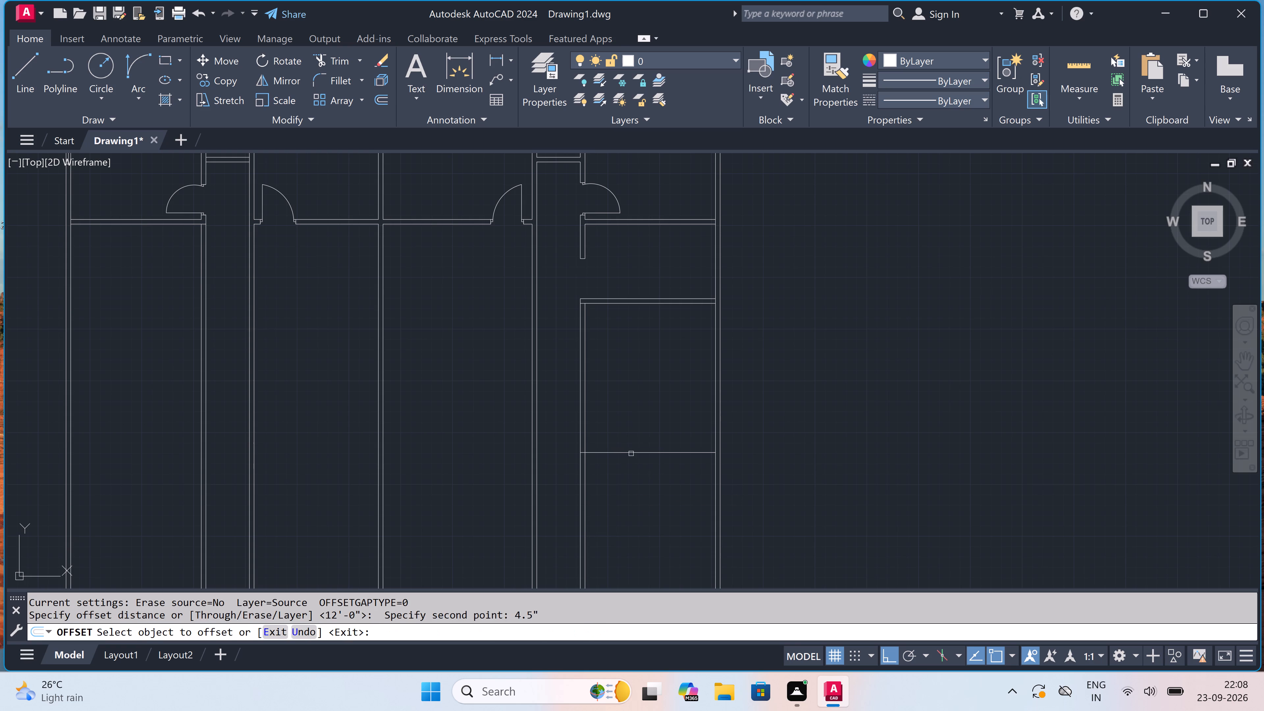
click(627, 487)
key(Escape)
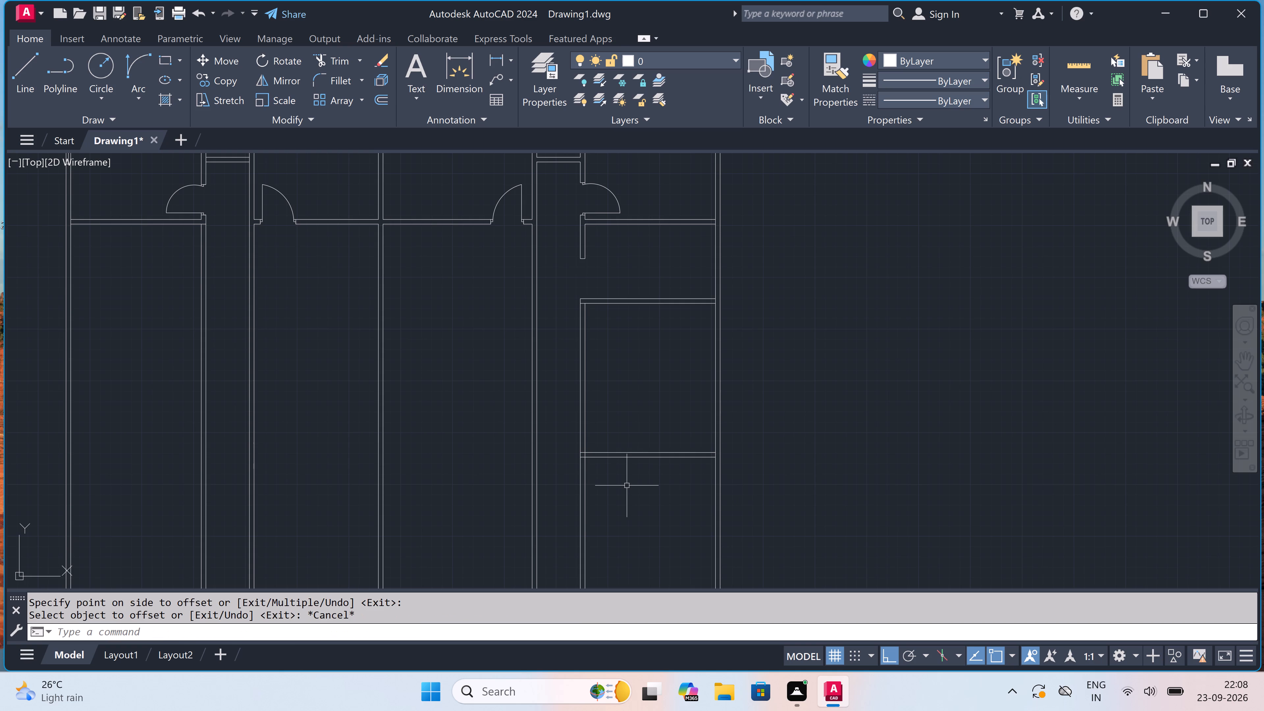
Examine the overall plan and the walls around the new room between the last two cross walls.
scroll(627, 485, down, 3)
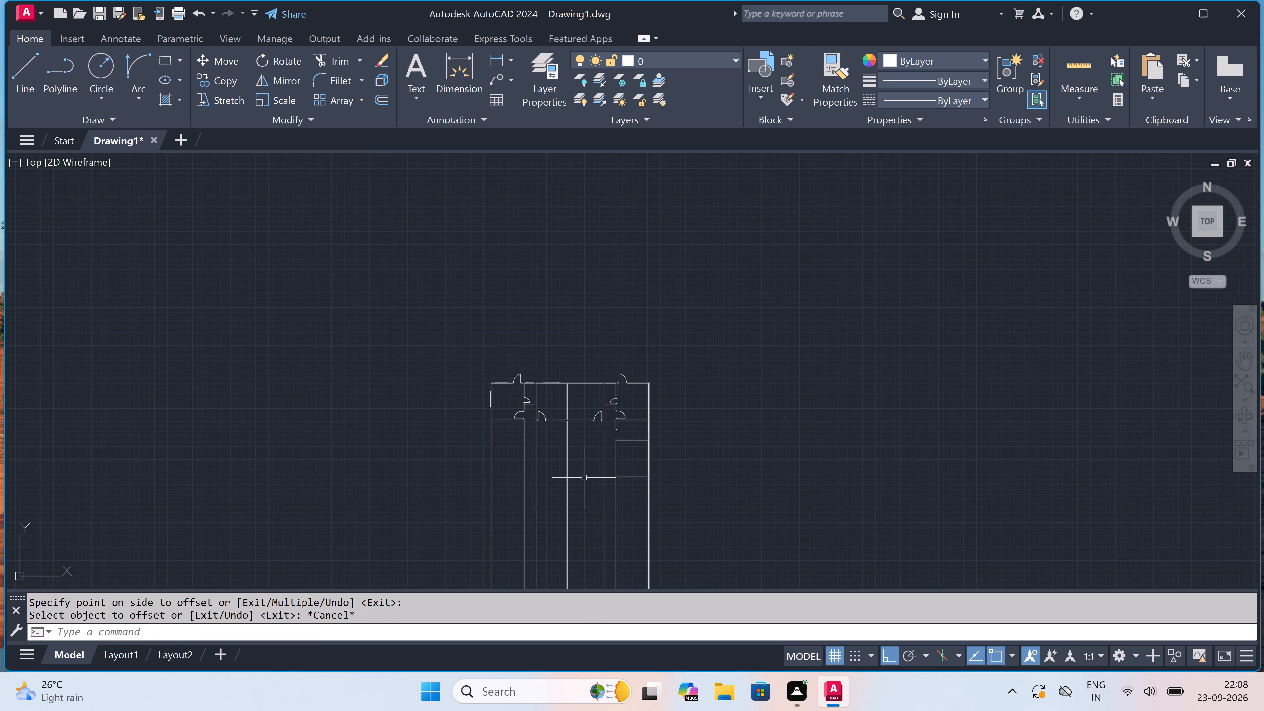
scroll(584, 478, up, 3)
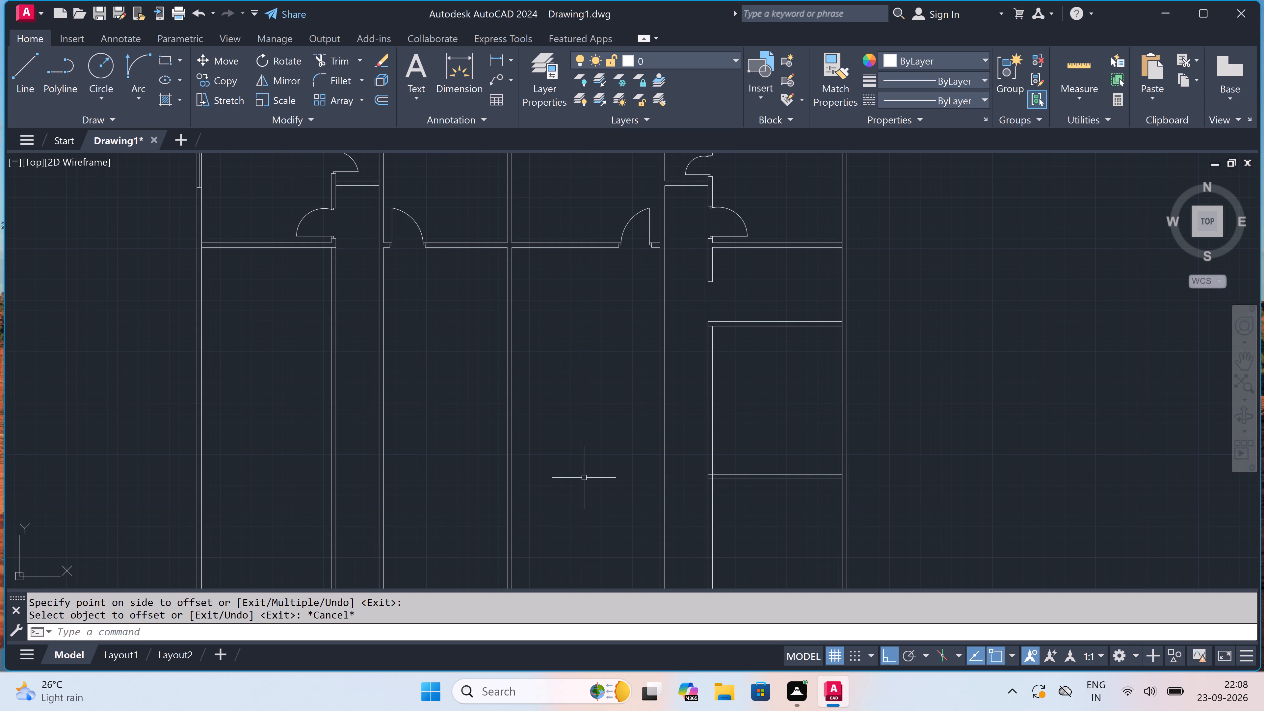
scroll(584, 478, down, 4)
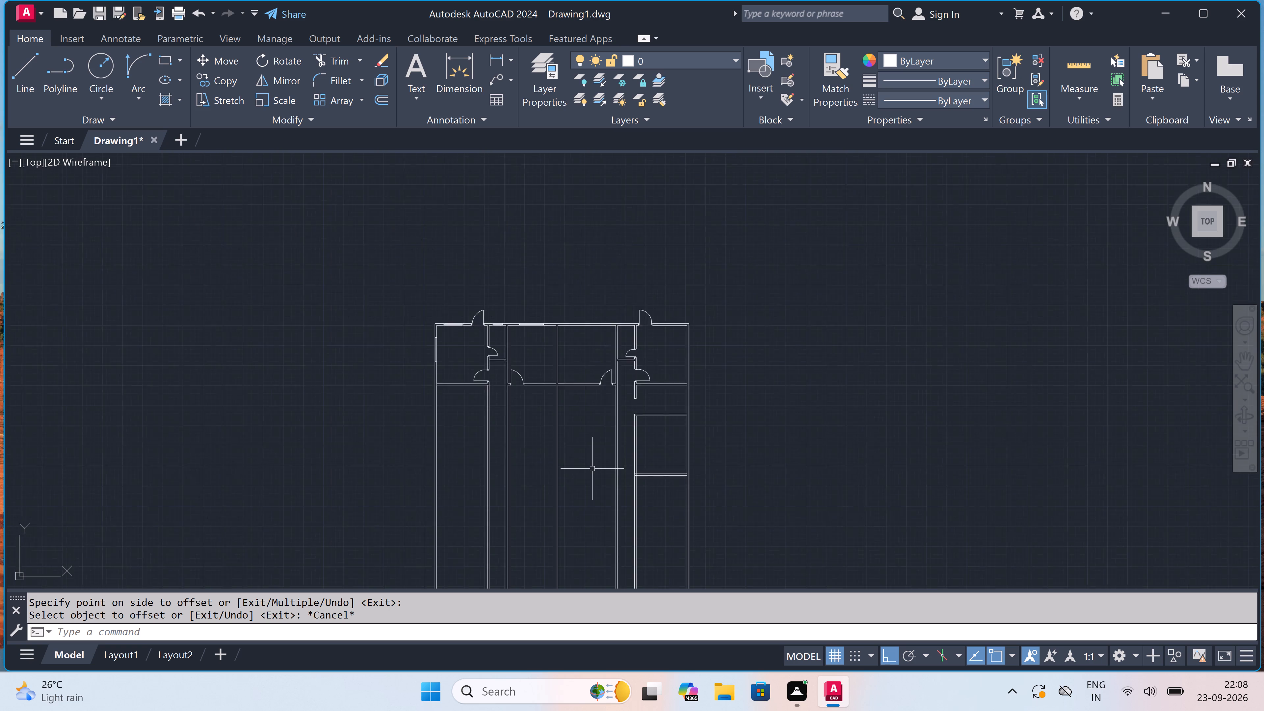
scroll(616, 432, down, 3)
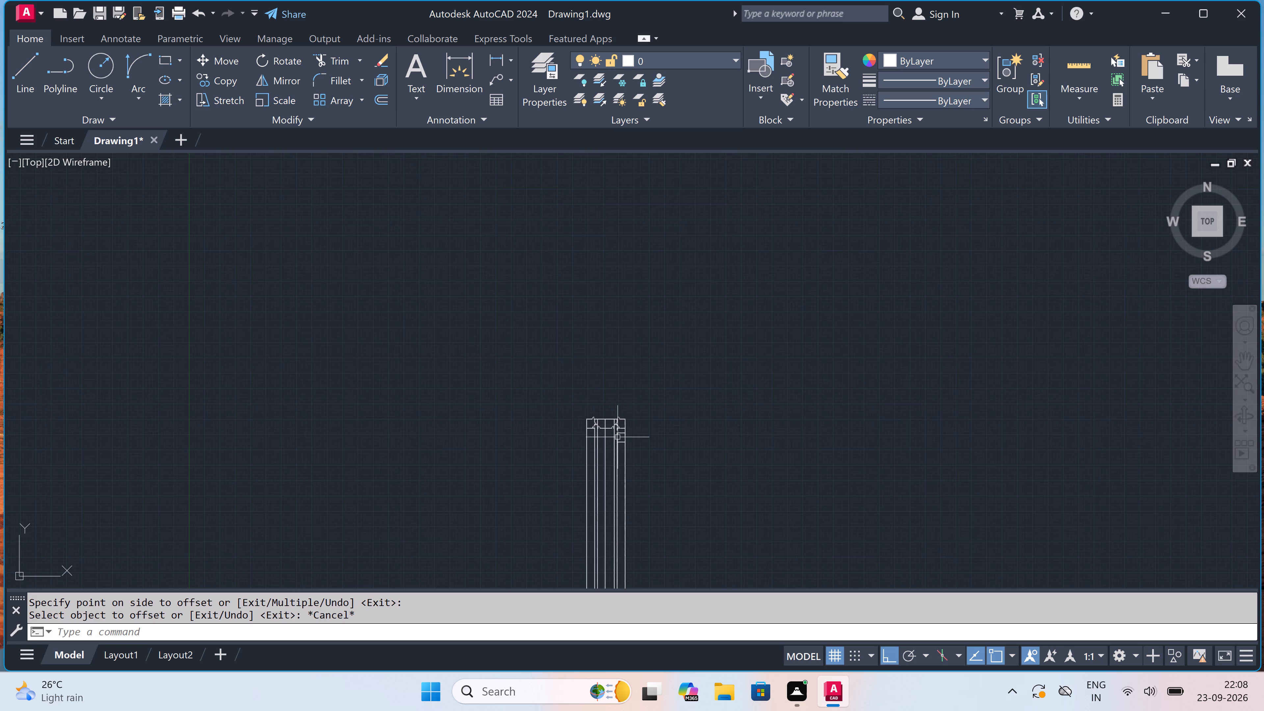
scroll(615, 454, up, 4)
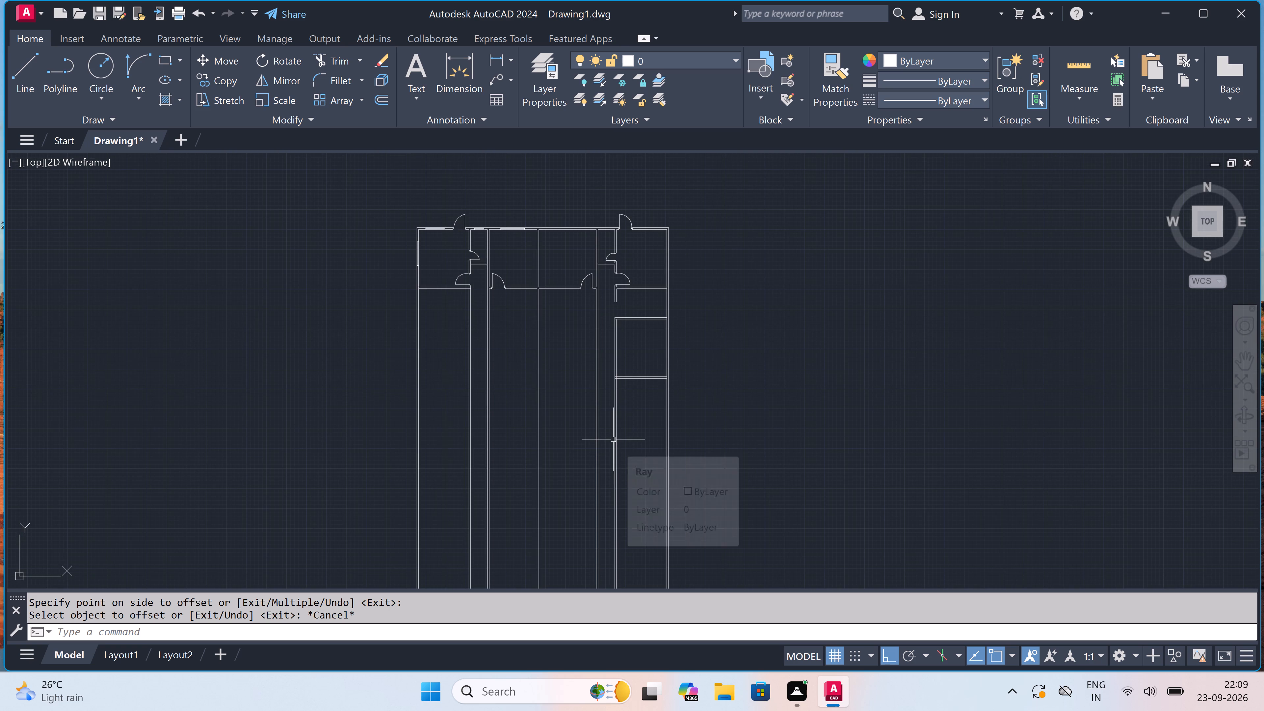
scroll(613, 438, up, 2)
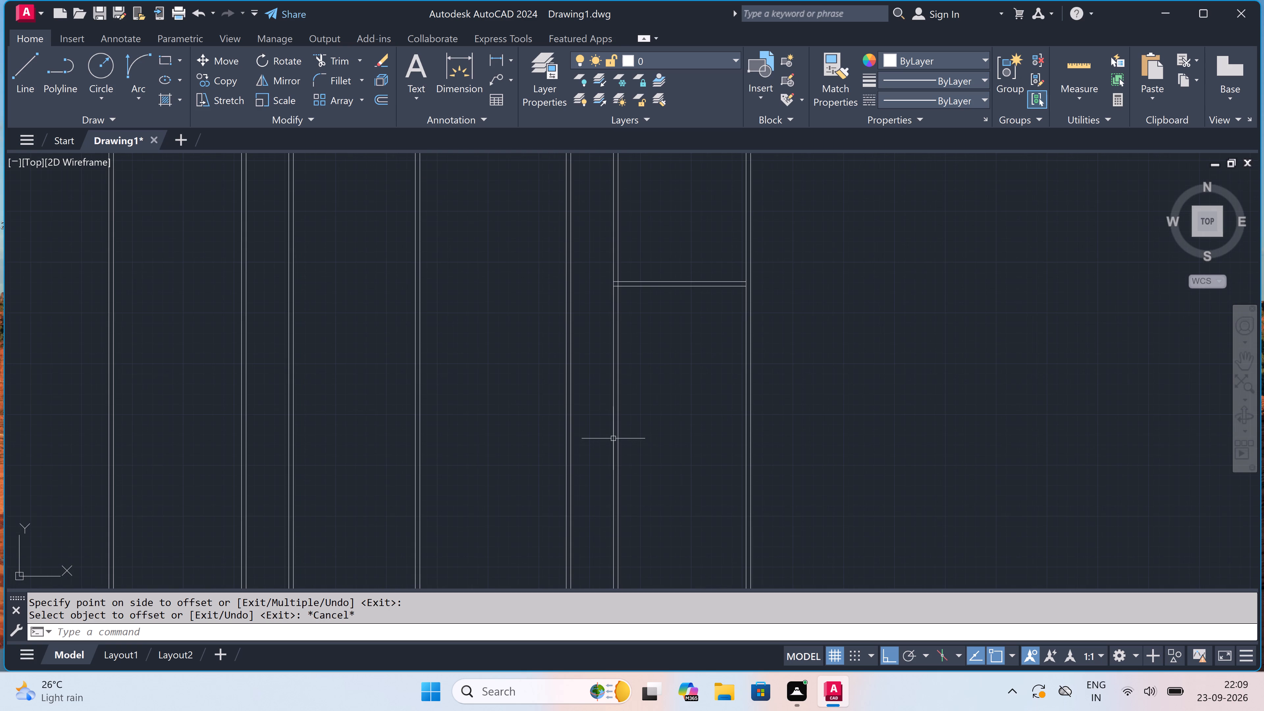
scroll(613, 438, down, 2)
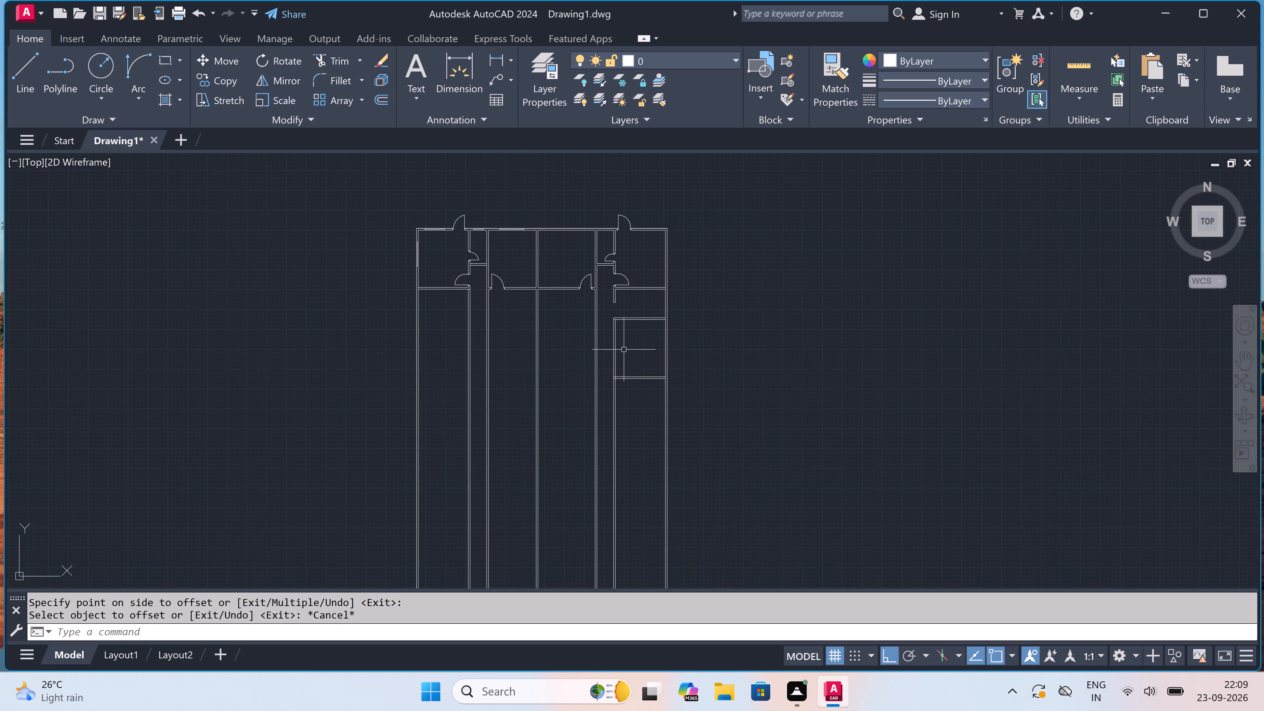
scroll(610, 343, up, 3)
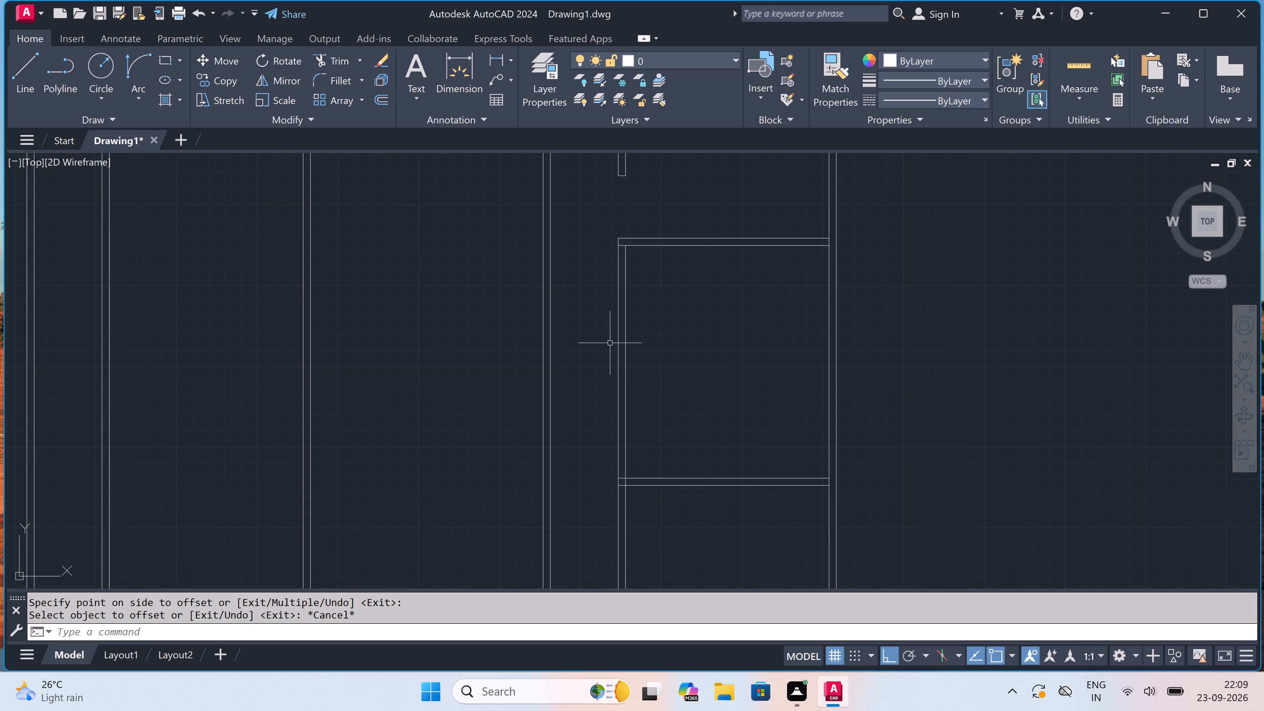
scroll(610, 343, down, 1)
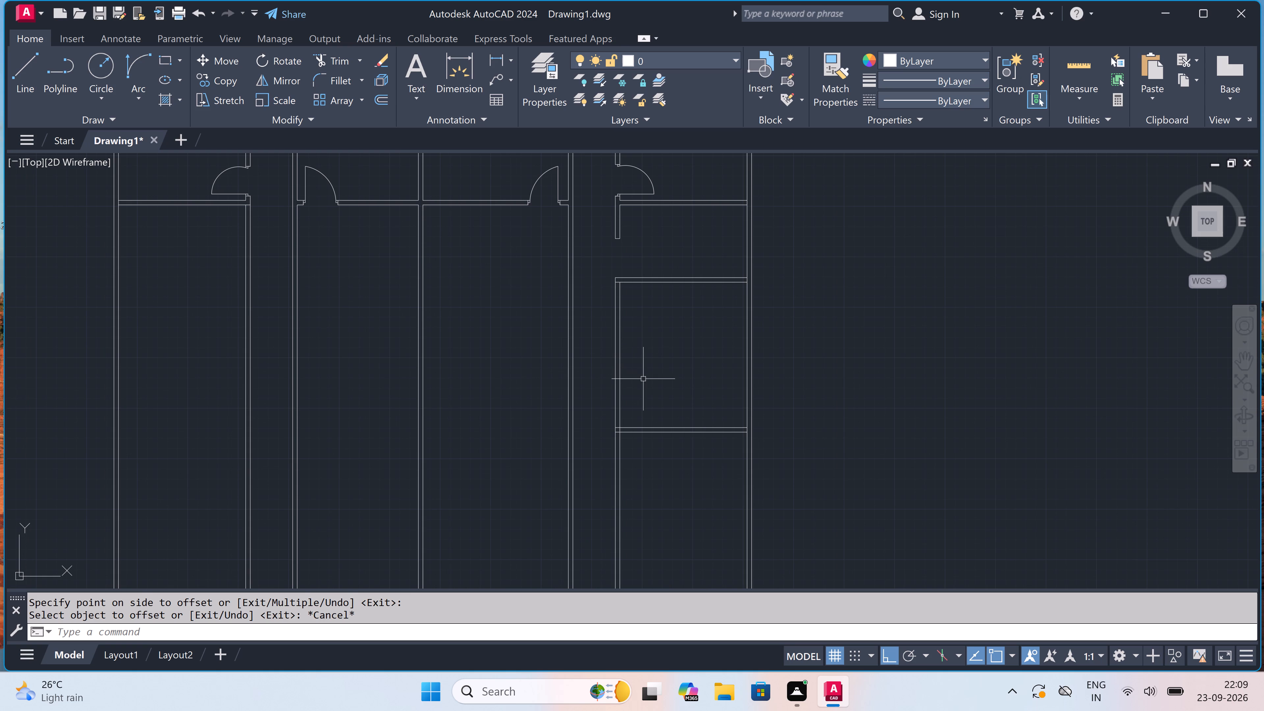
Extend both faces of the lowest cross wall across the passage to the neighbouring long wall.
key(Escape)
text(ex)
key(space)
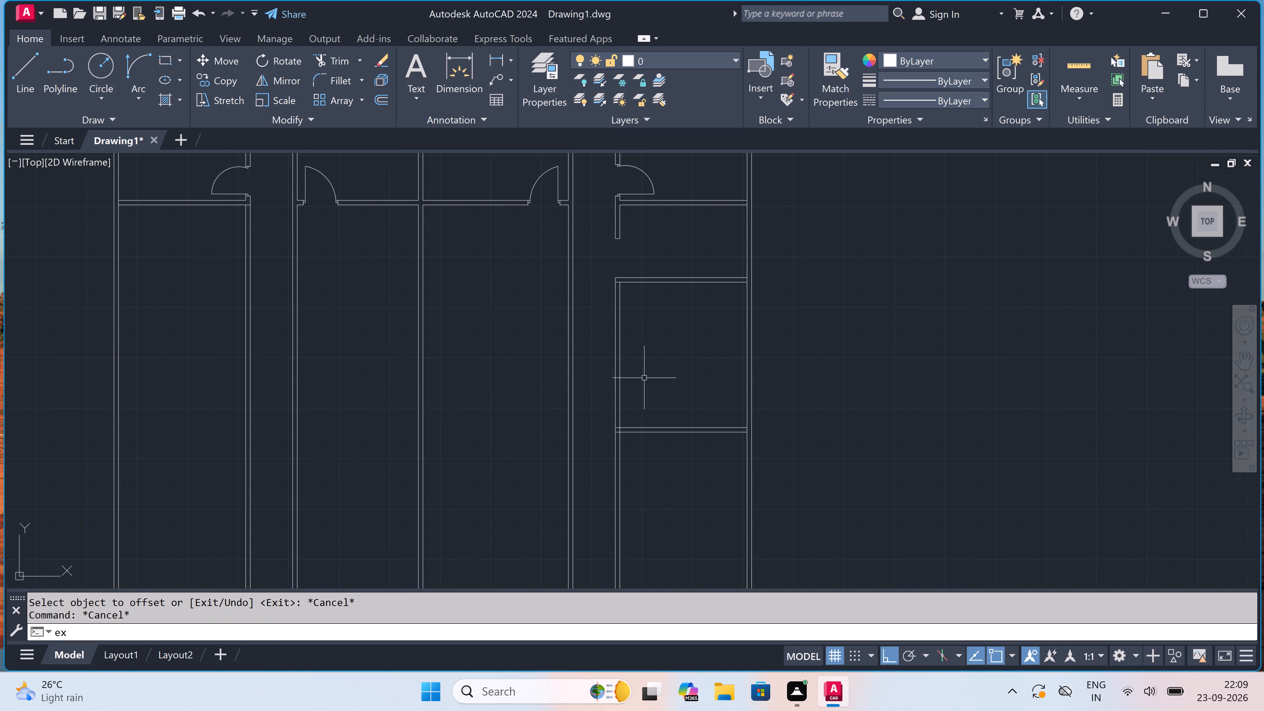
drag(644, 379, 643, 403)
click(632, 492)
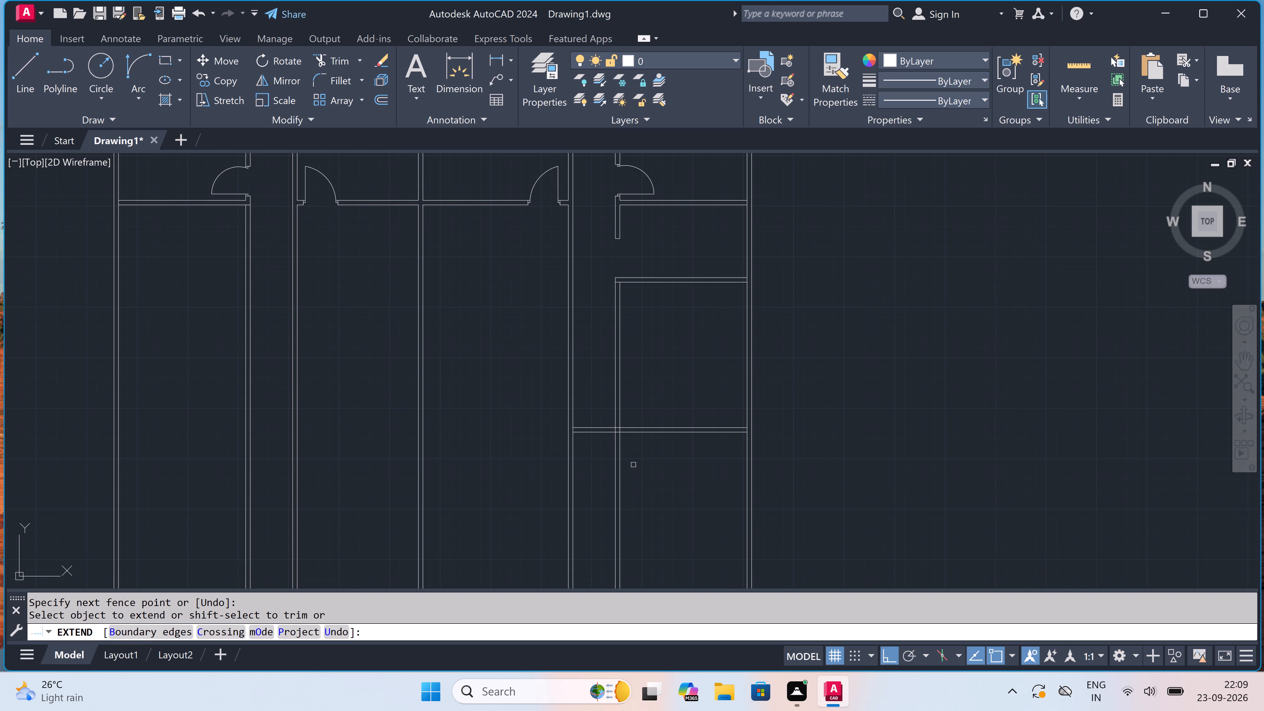
key(Escape)
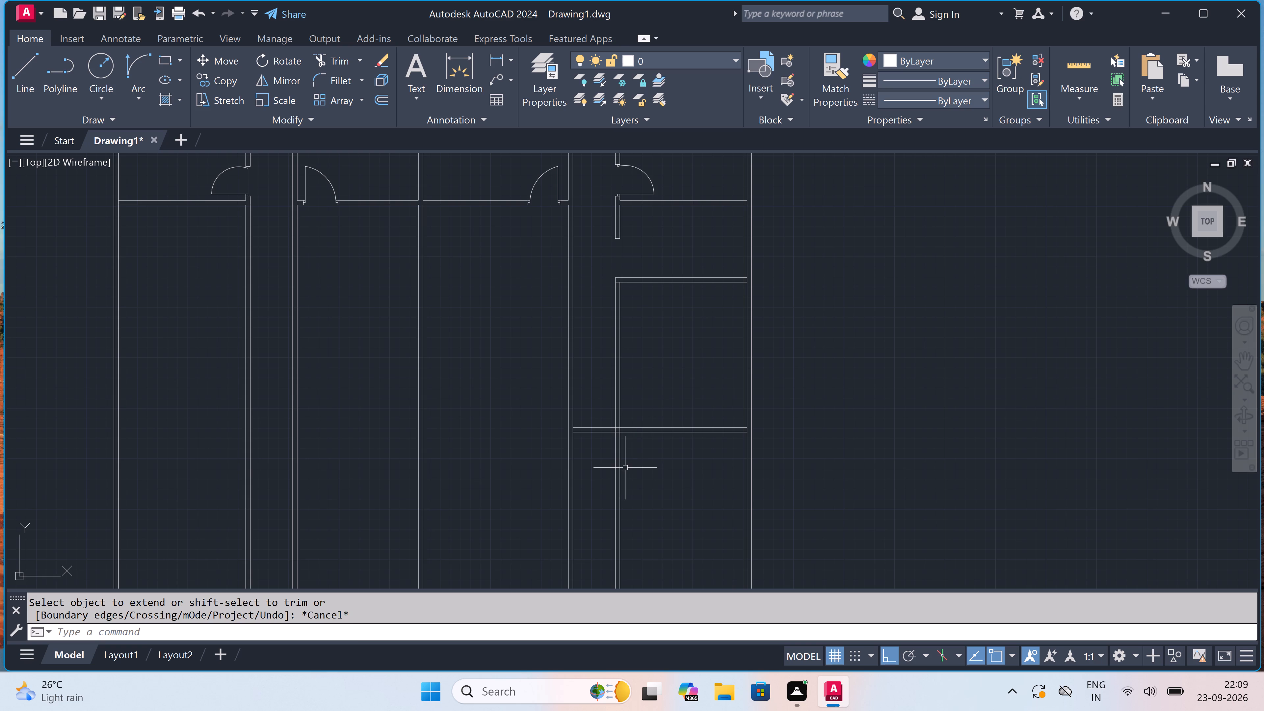
scroll(603, 419, up, 2)
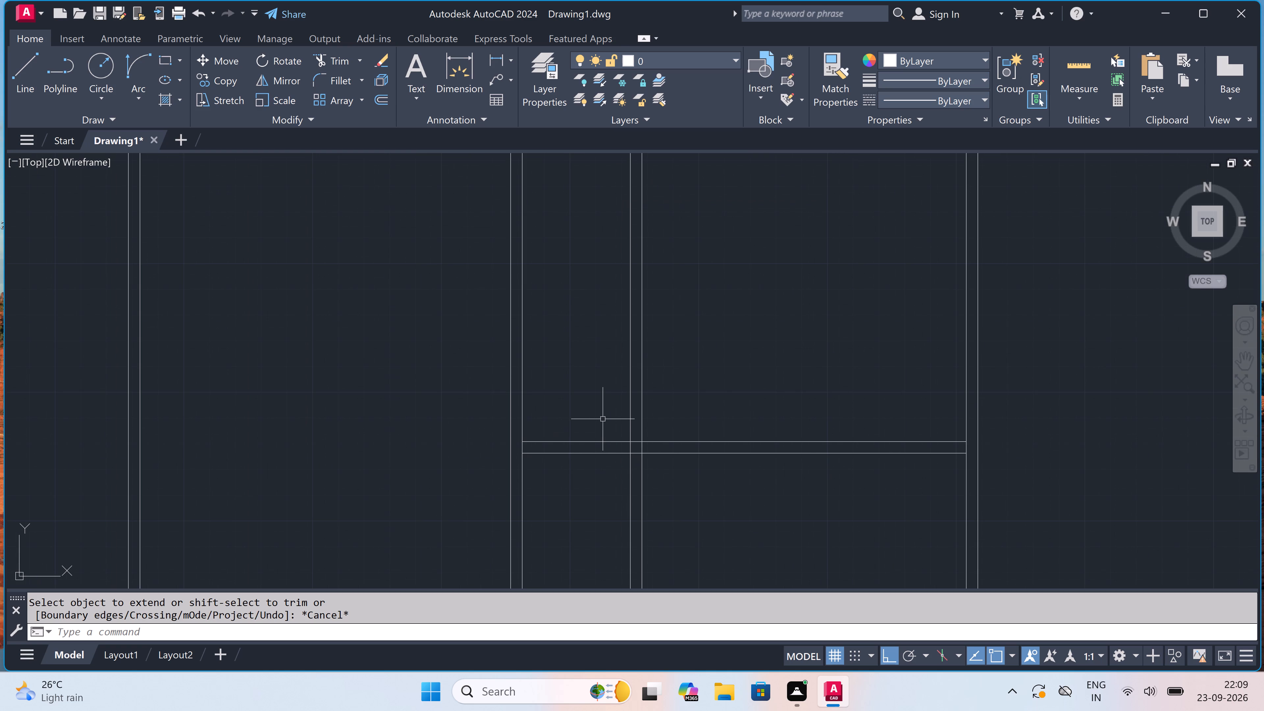
Draw a short line continuing the lowest cross wall's lower face across the thickness of the long wall beside the passage.
key(l)
key(space)
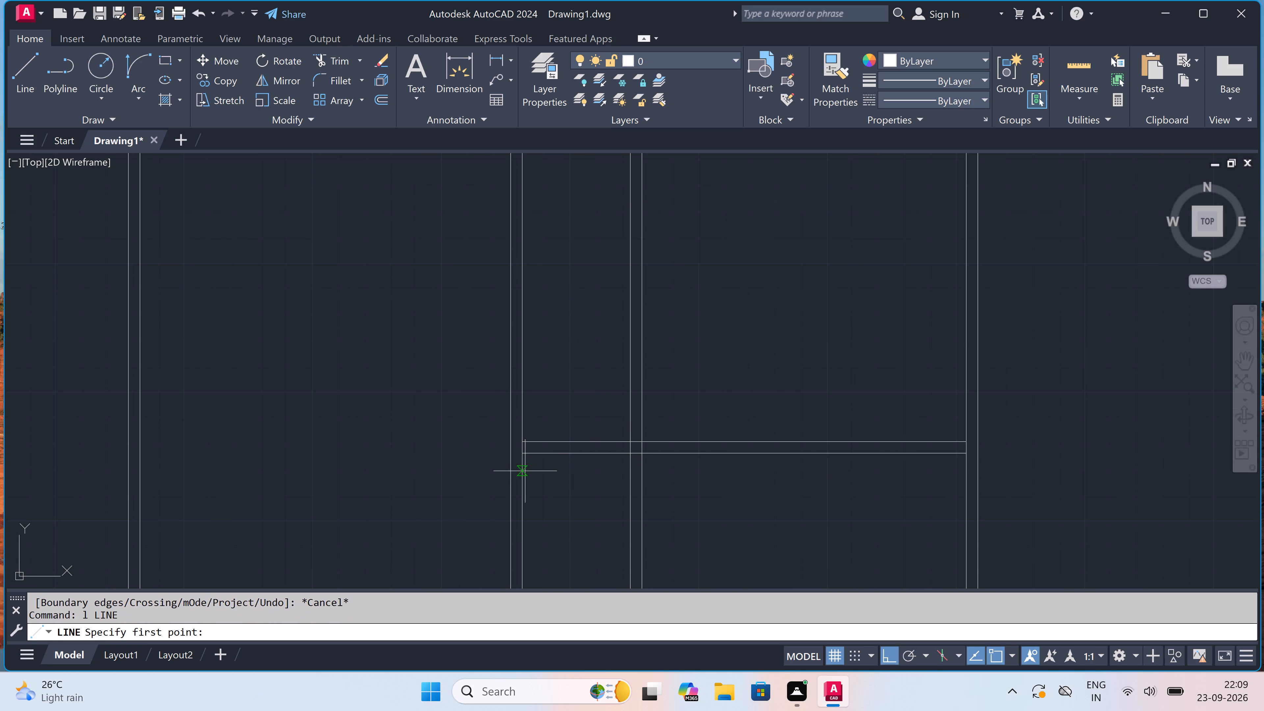
click(520, 453)
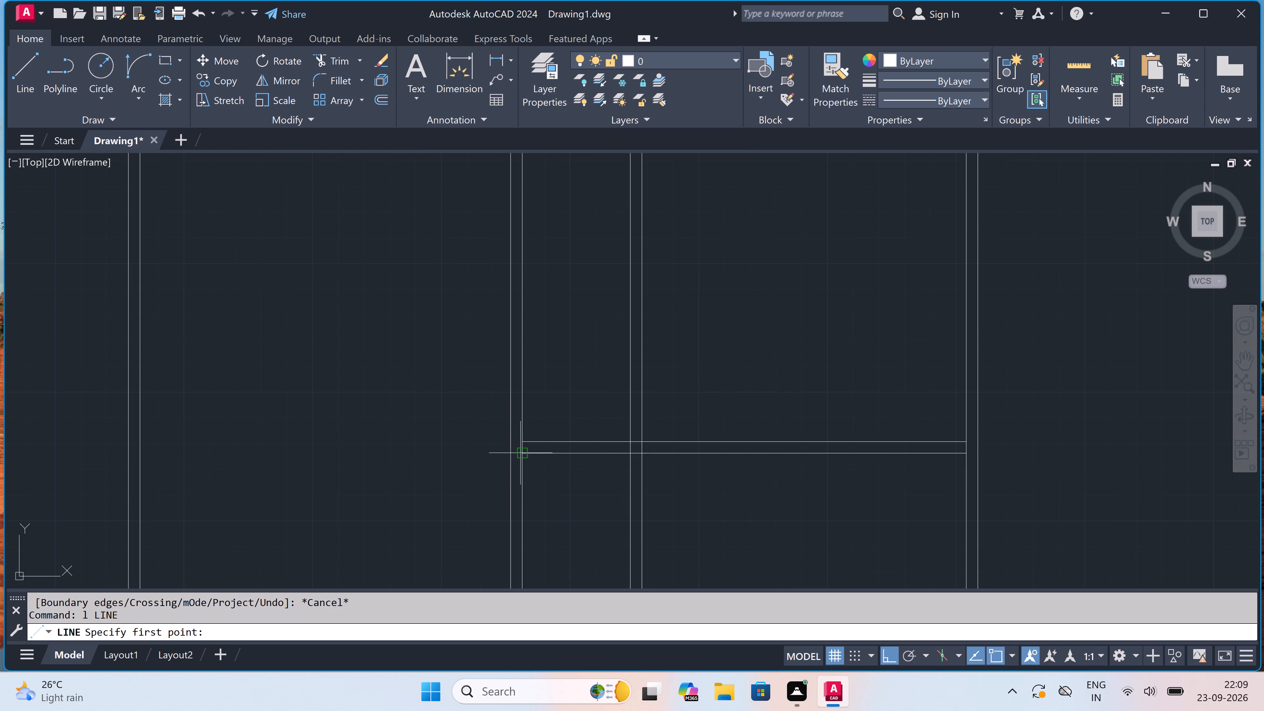
click(513, 452)
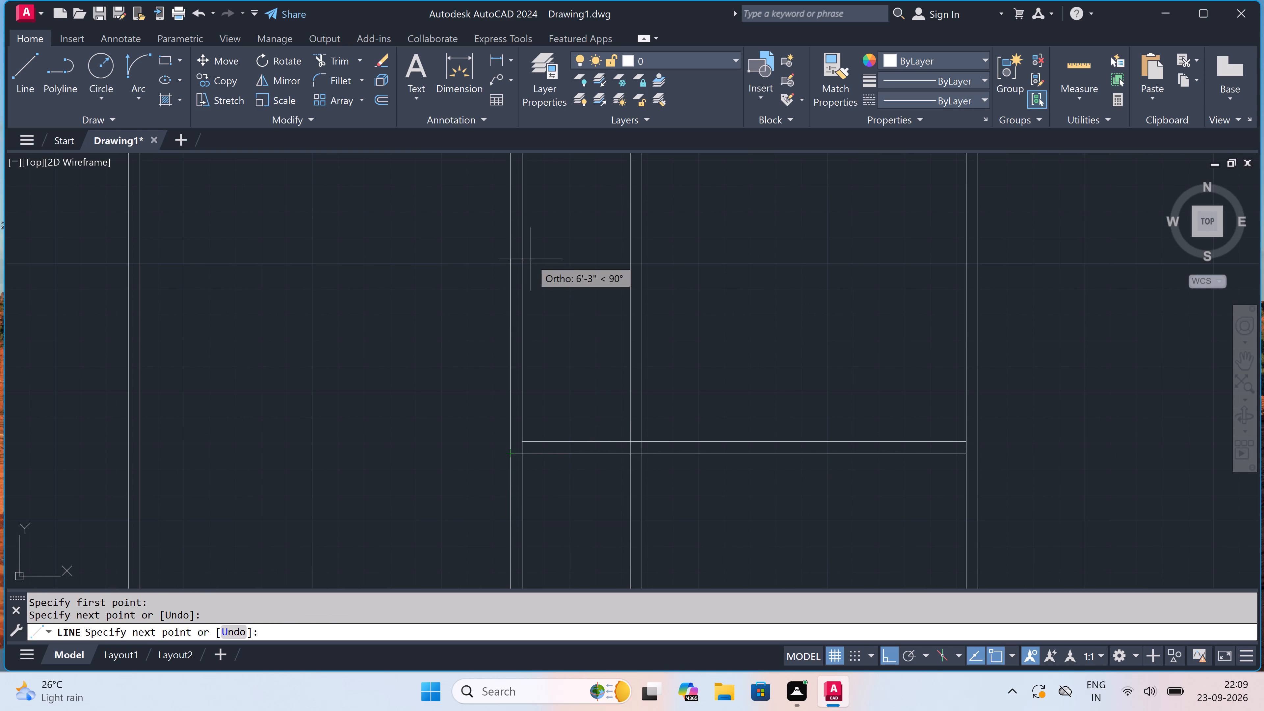
scroll(519, 308, up, 1)
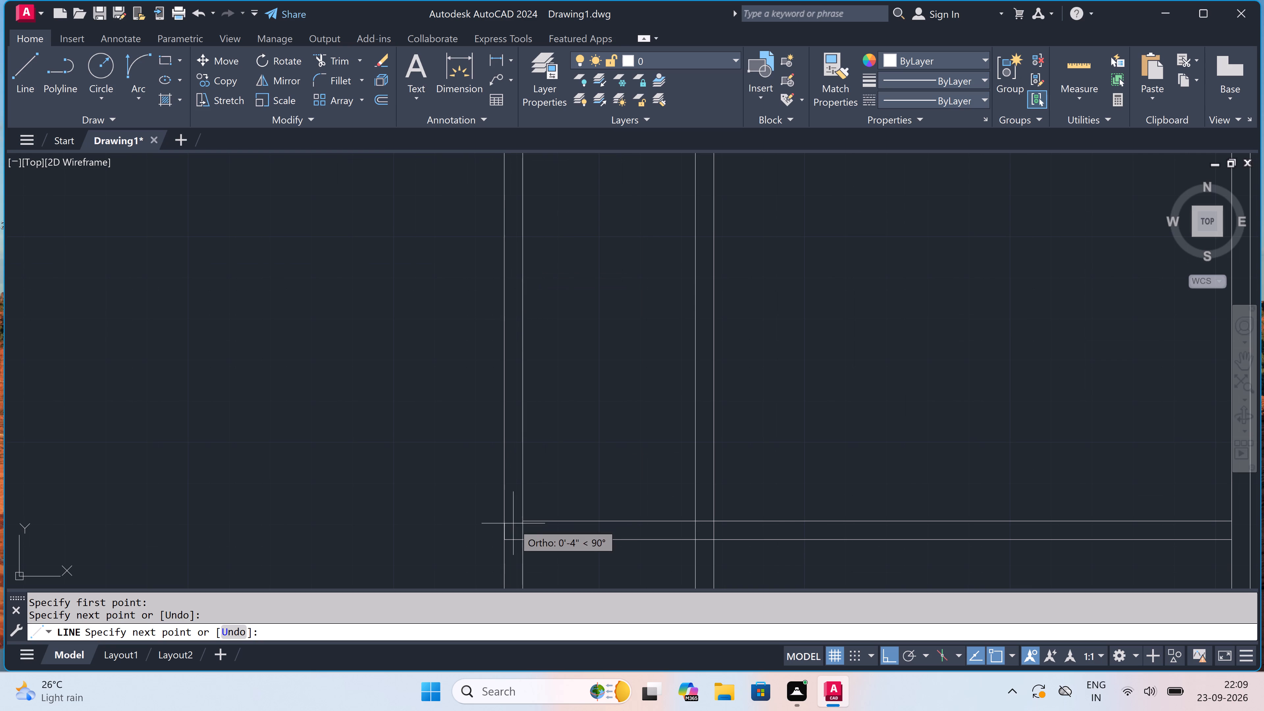
key(Escape)
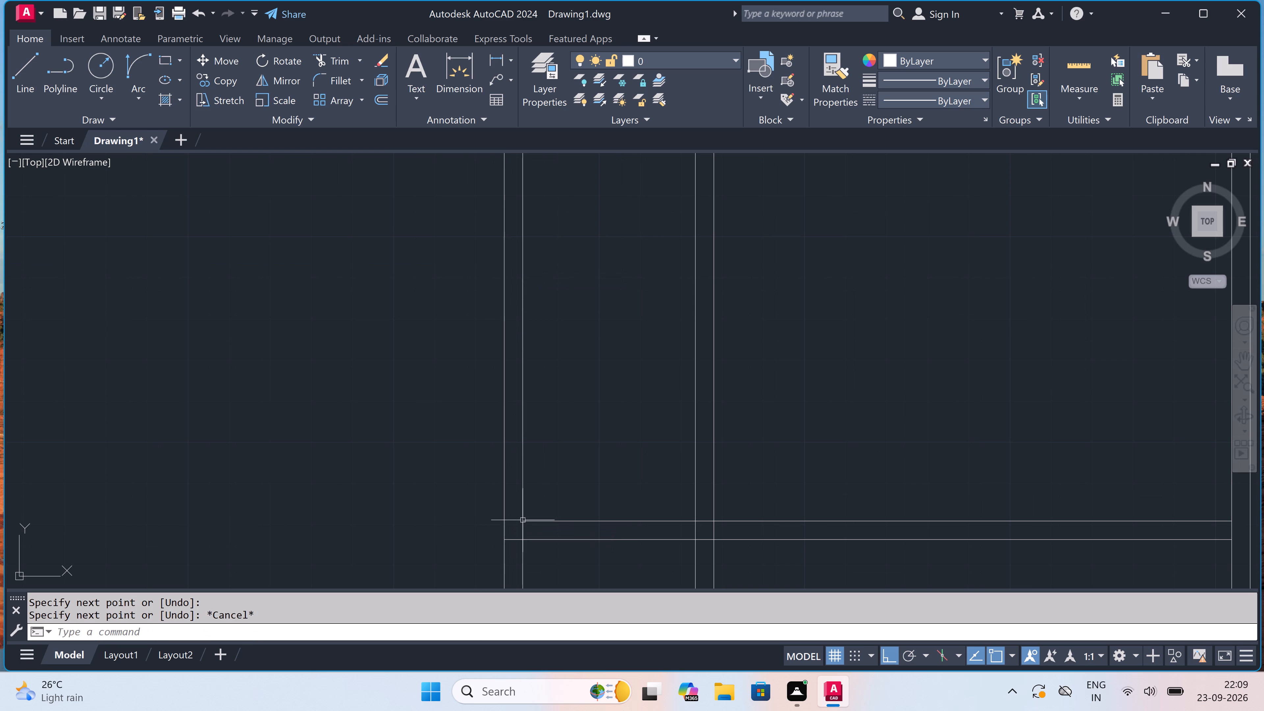
Draw a 4.5" cross wall over the passage, 7' above the lowest cross wall, carrying its upper face to the long wall's far face.
key(space)
click(524, 520)
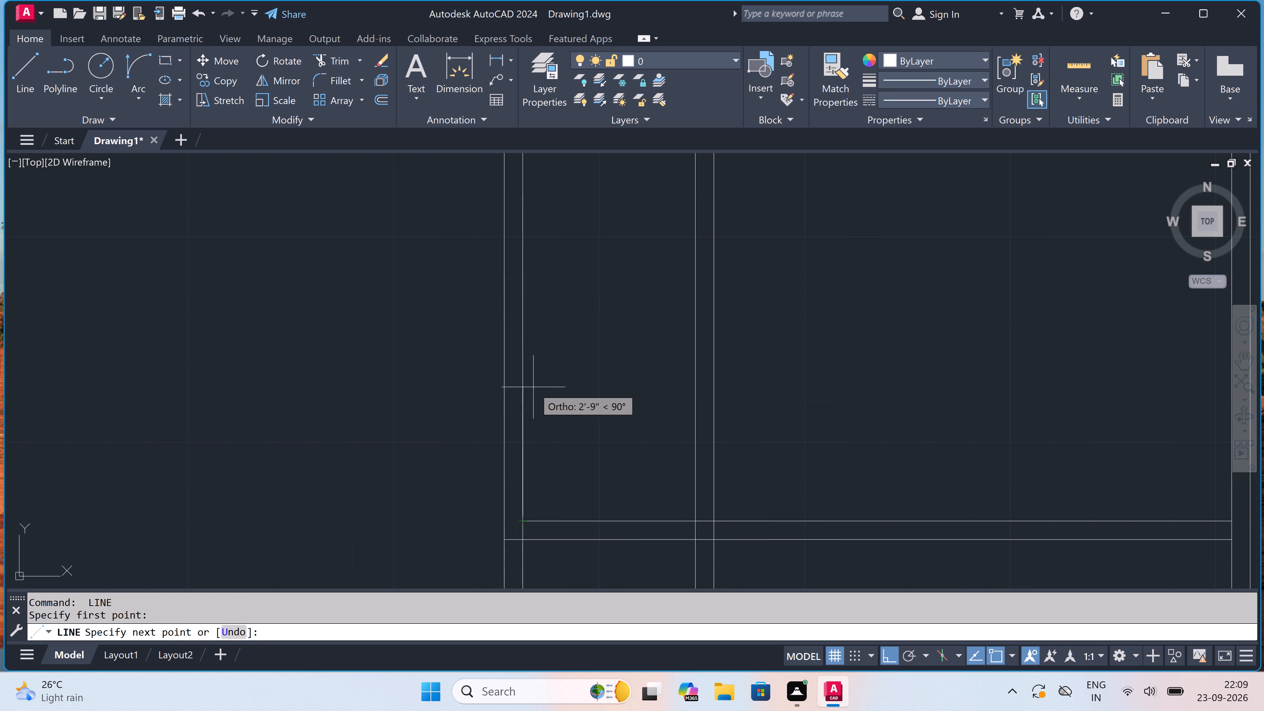
text(7')
key(space)
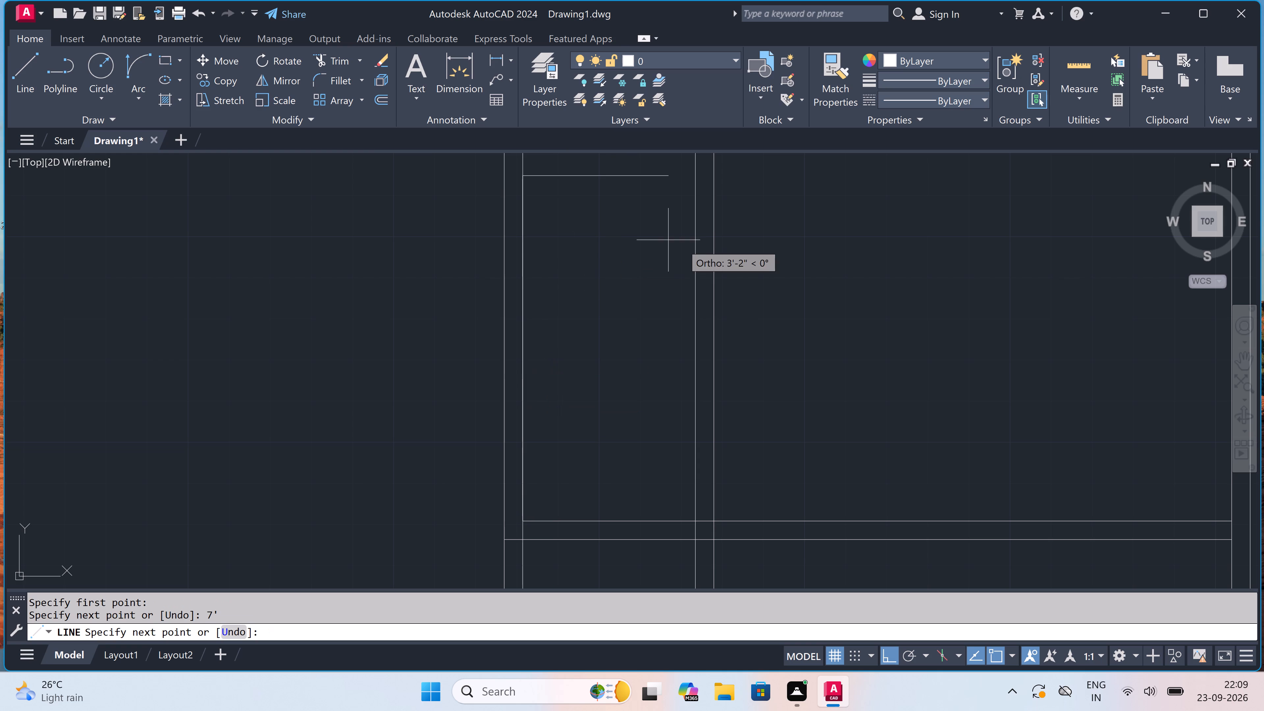
scroll(683, 252, down, 5)
scroll(678, 230, up, 4)
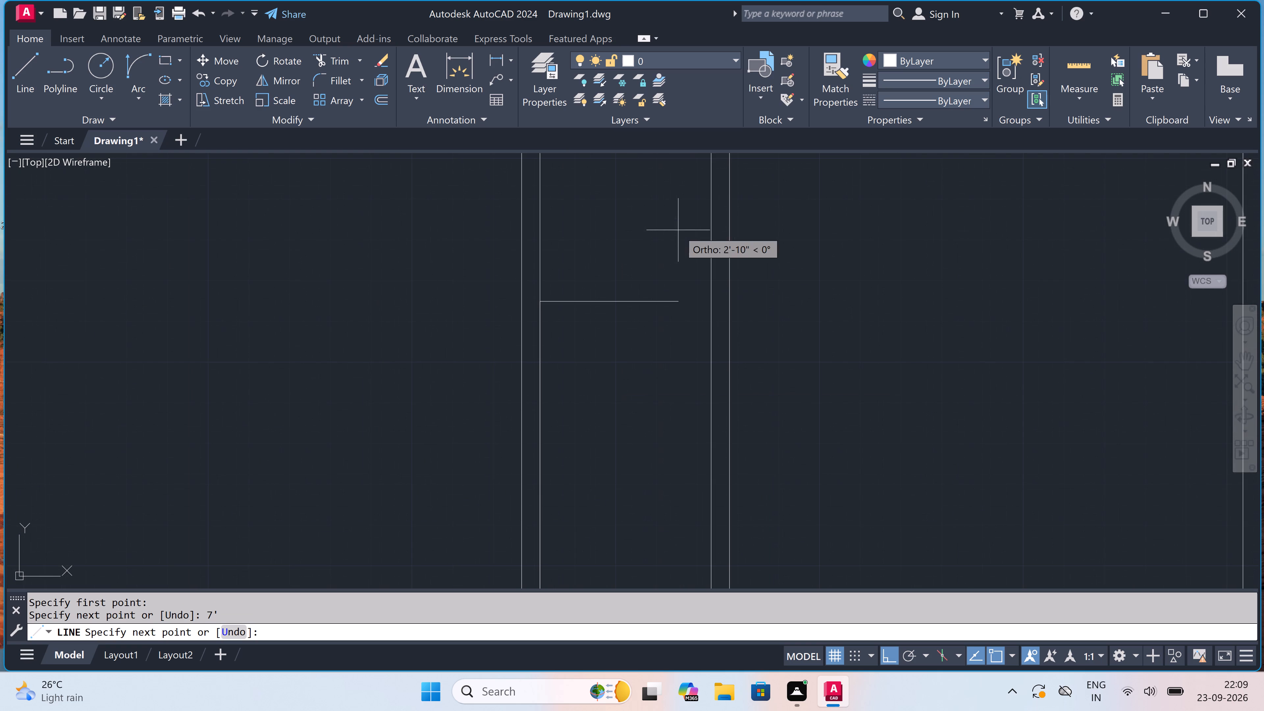
scroll(708, 289, up, 2)
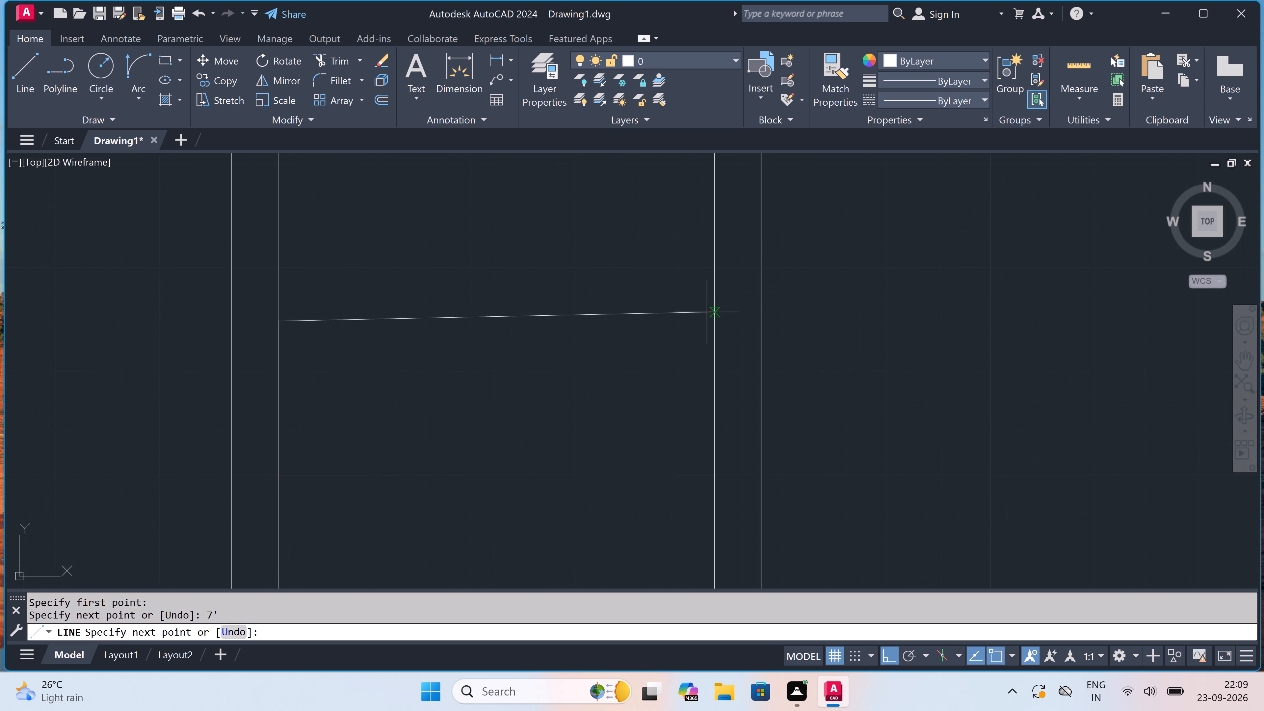
click(714, 325)
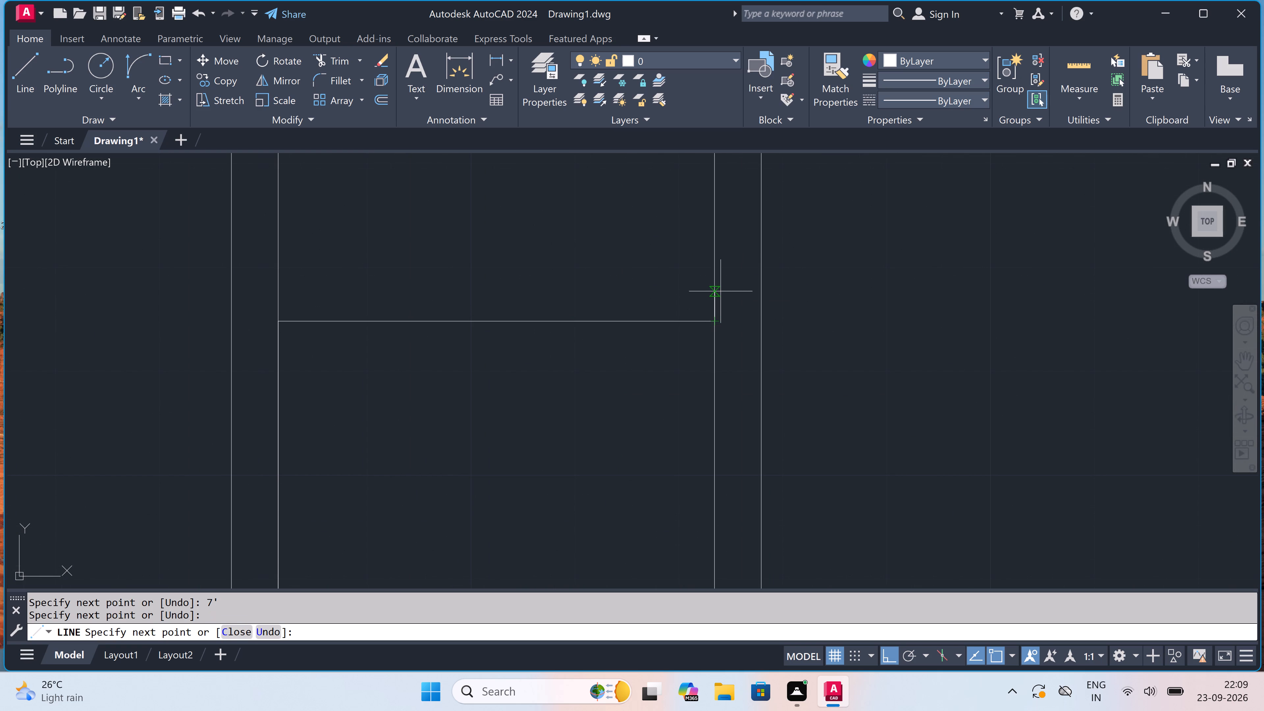
text(4.5")
key(space)
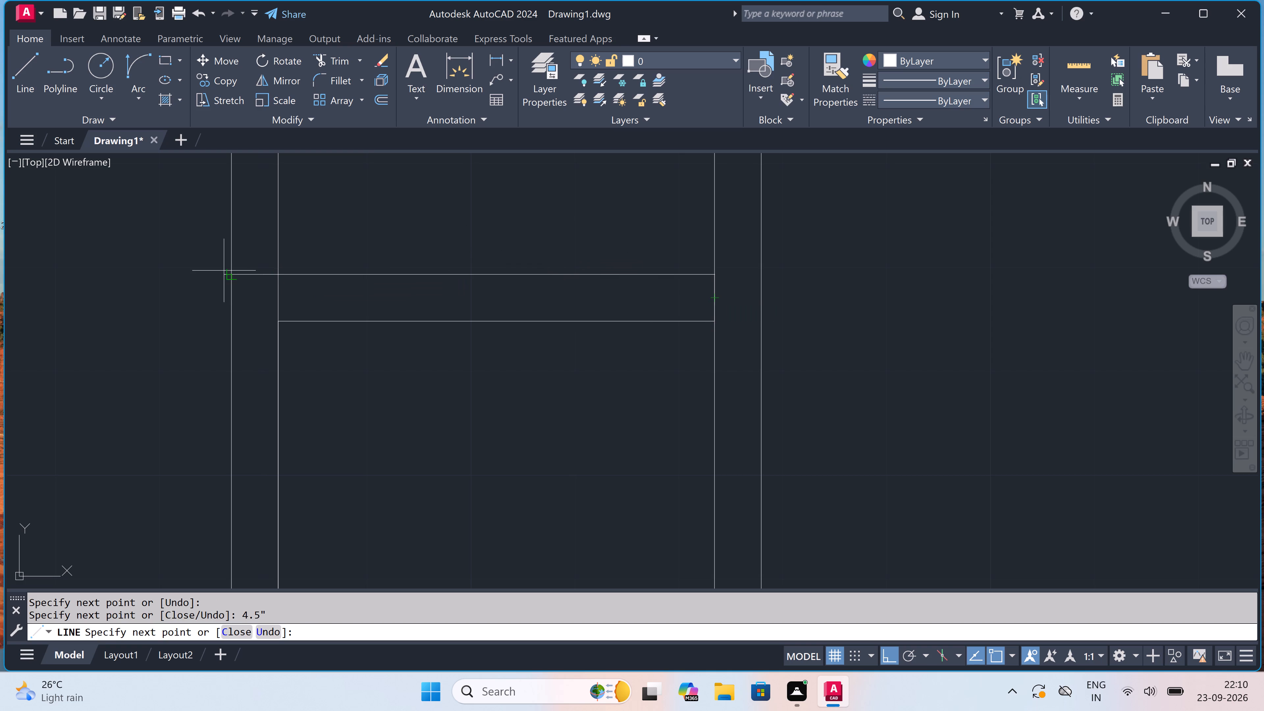
click(230, 270)
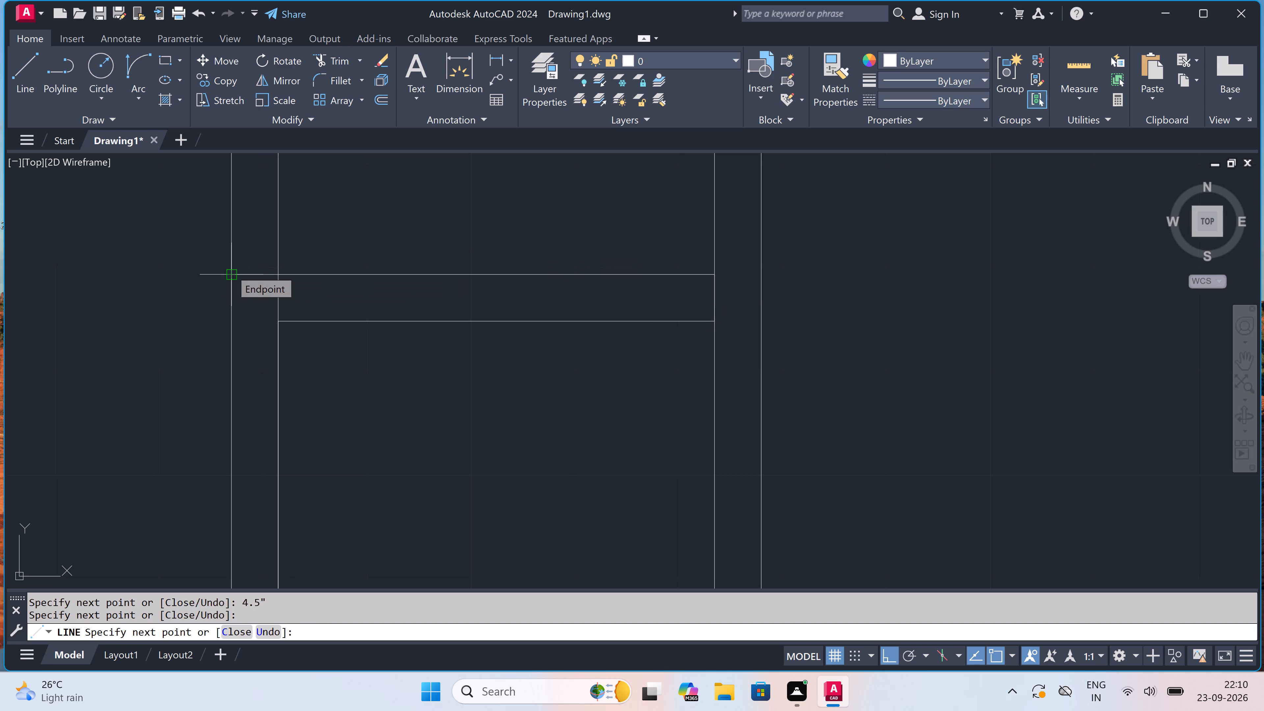
key(Escape)
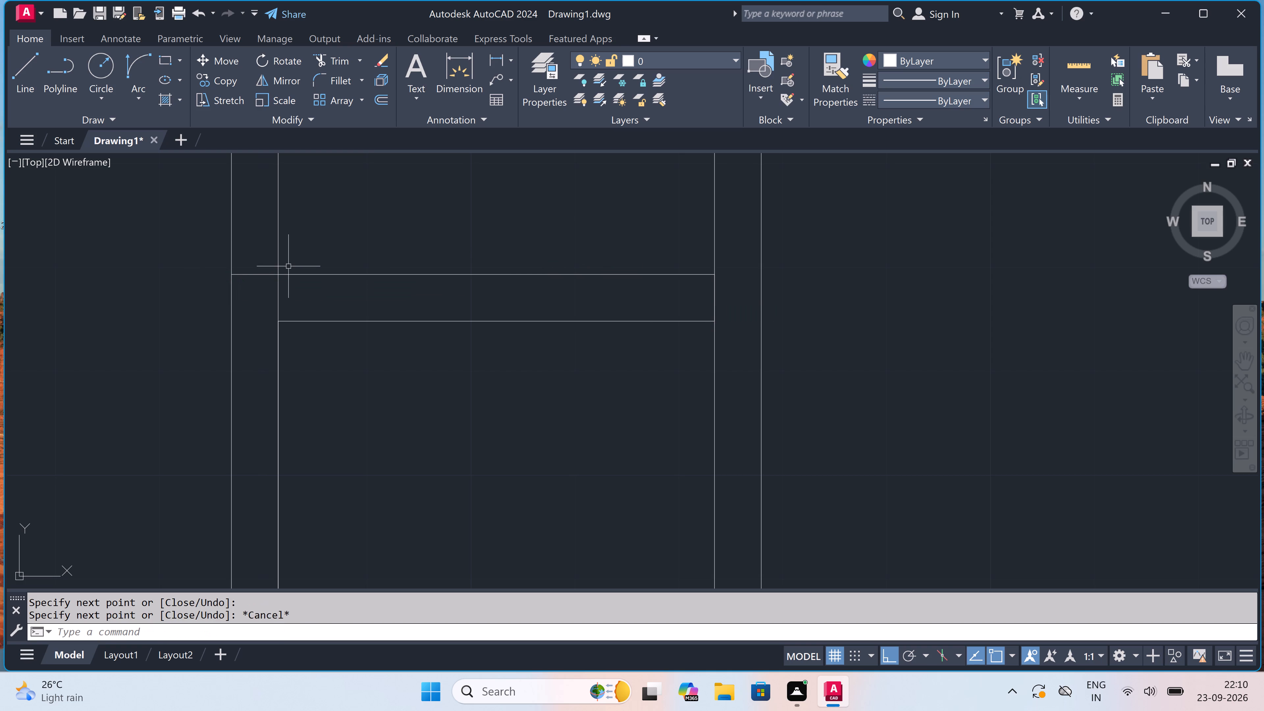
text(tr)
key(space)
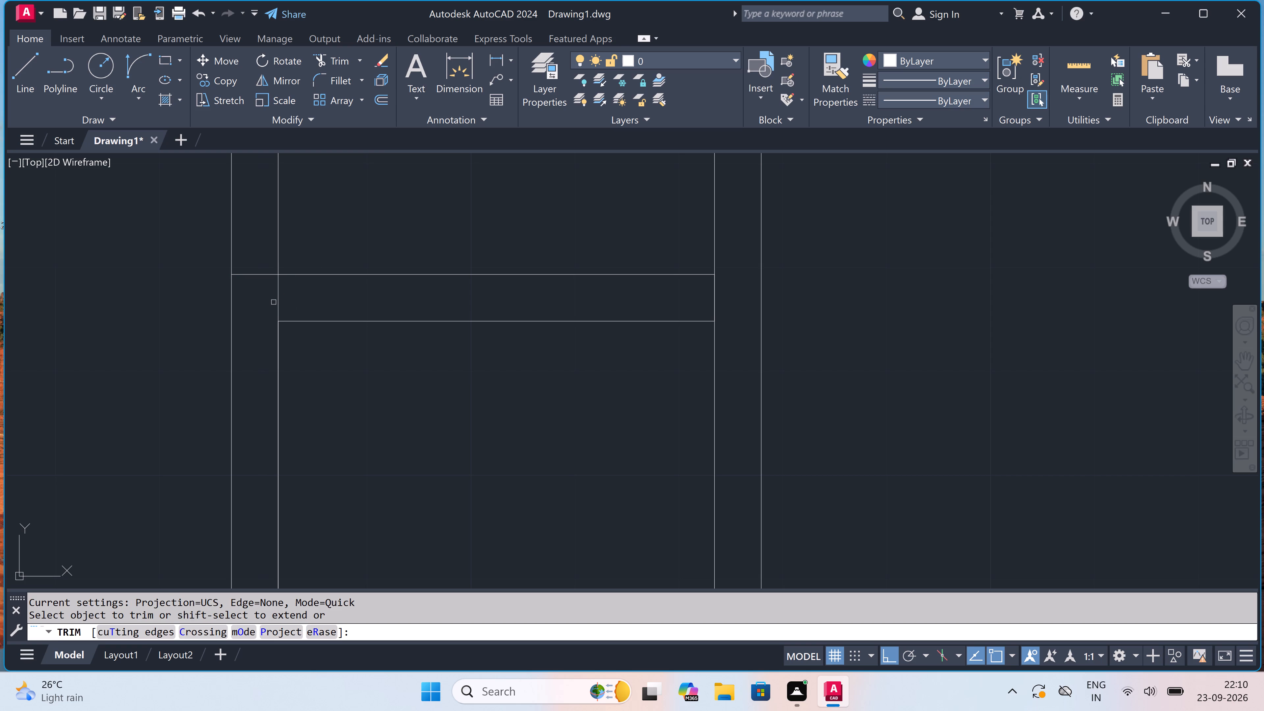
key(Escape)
Draw the hinge-side door jamb across the new passage wall, with a 2" stop at mid-thickness and a 2' door leaf running down.
text(l)
key(space)
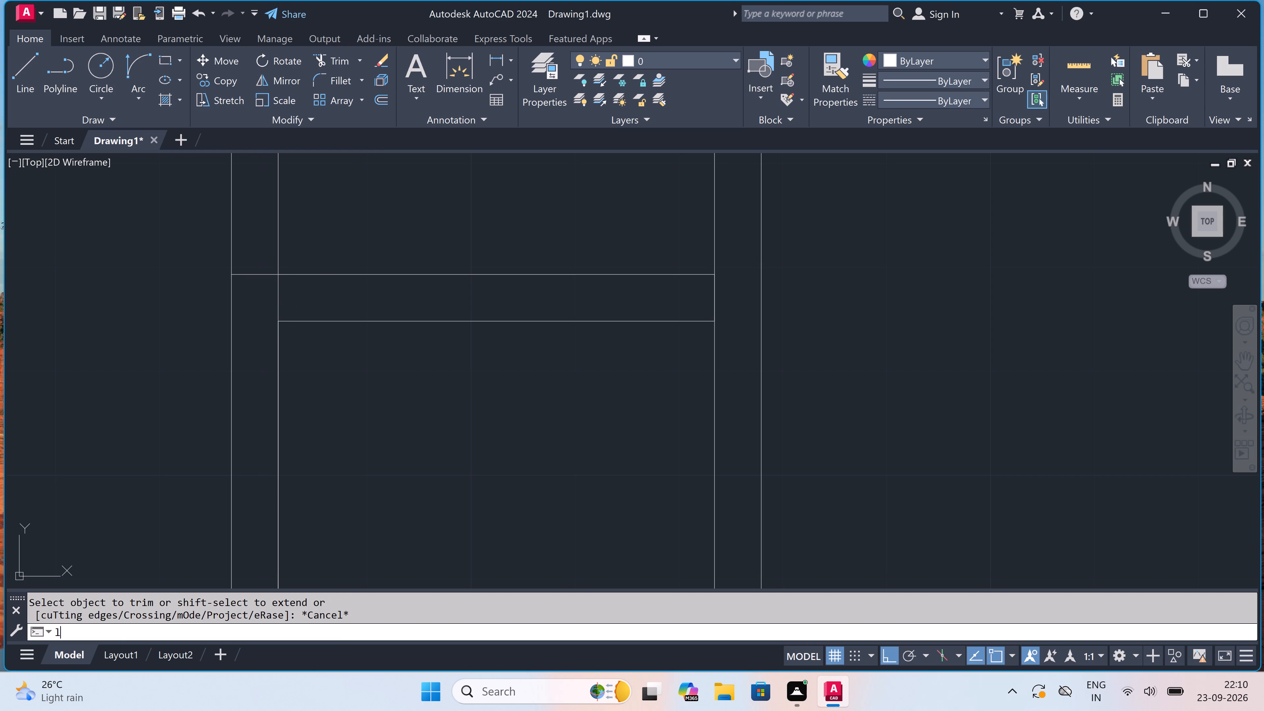
click(317, 276)
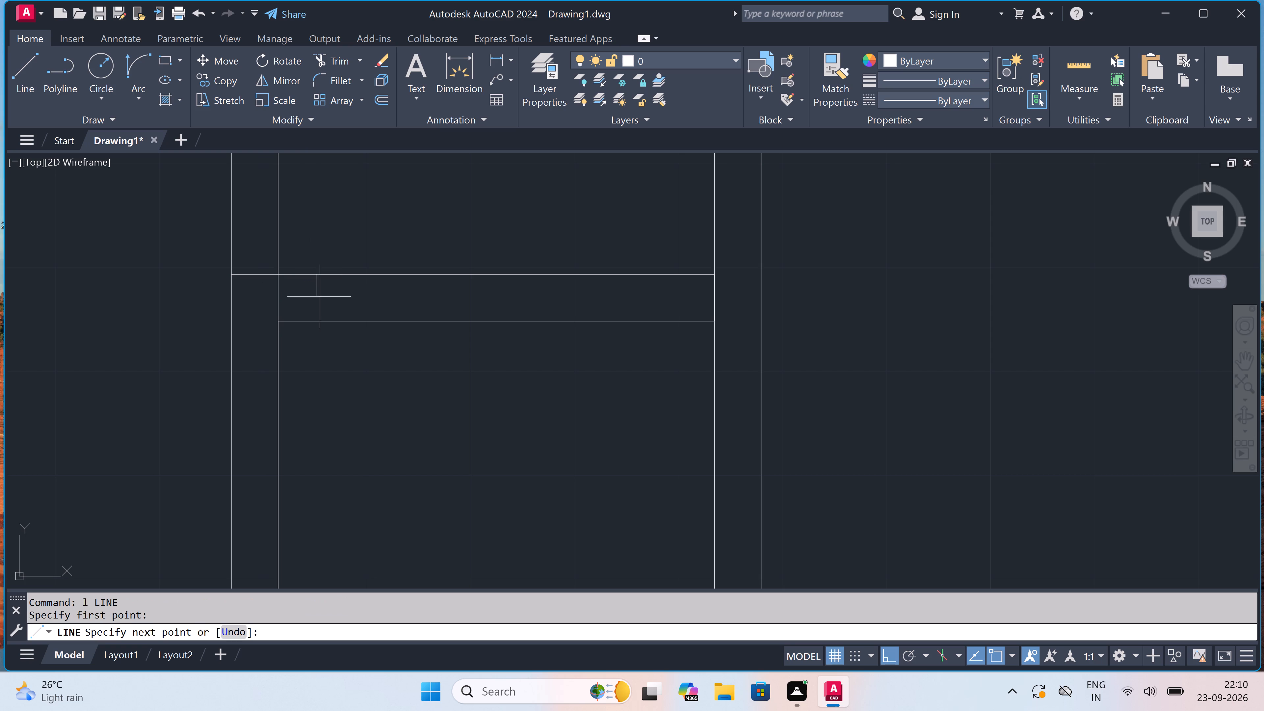
click(321, 316)
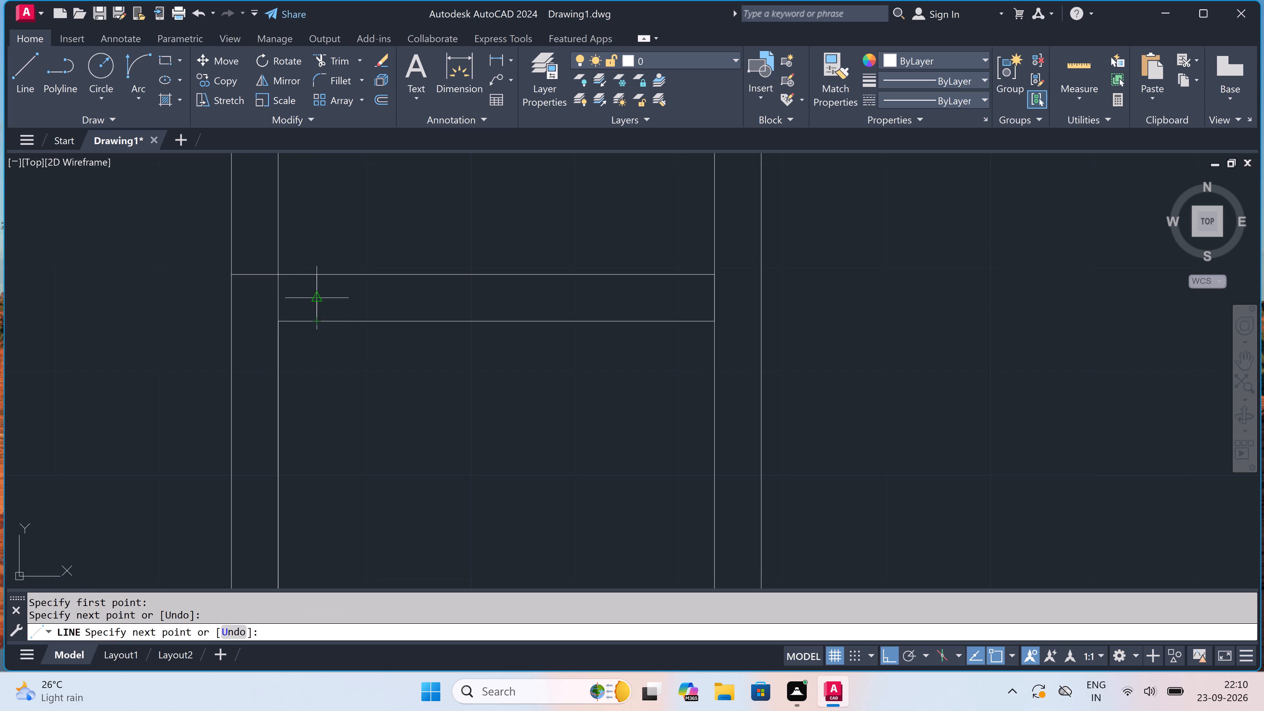
drag(312, 295, 322, 294)
key(2)
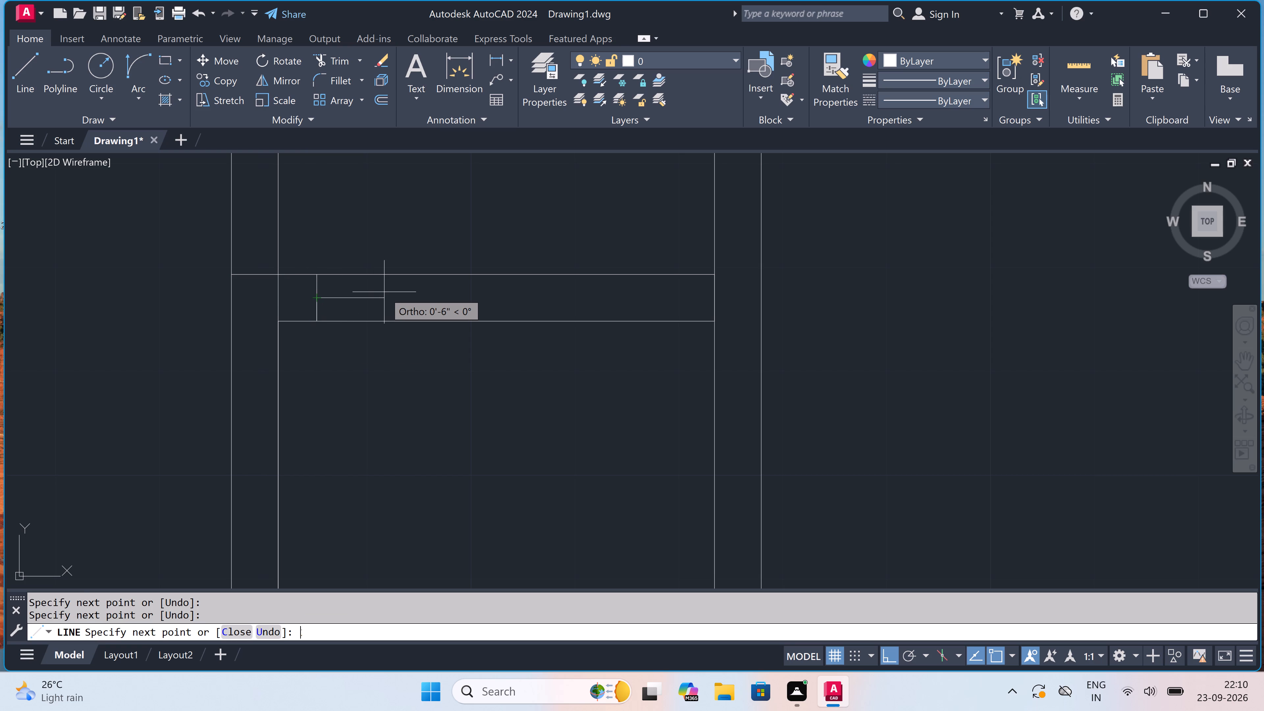
text(")
key(space)
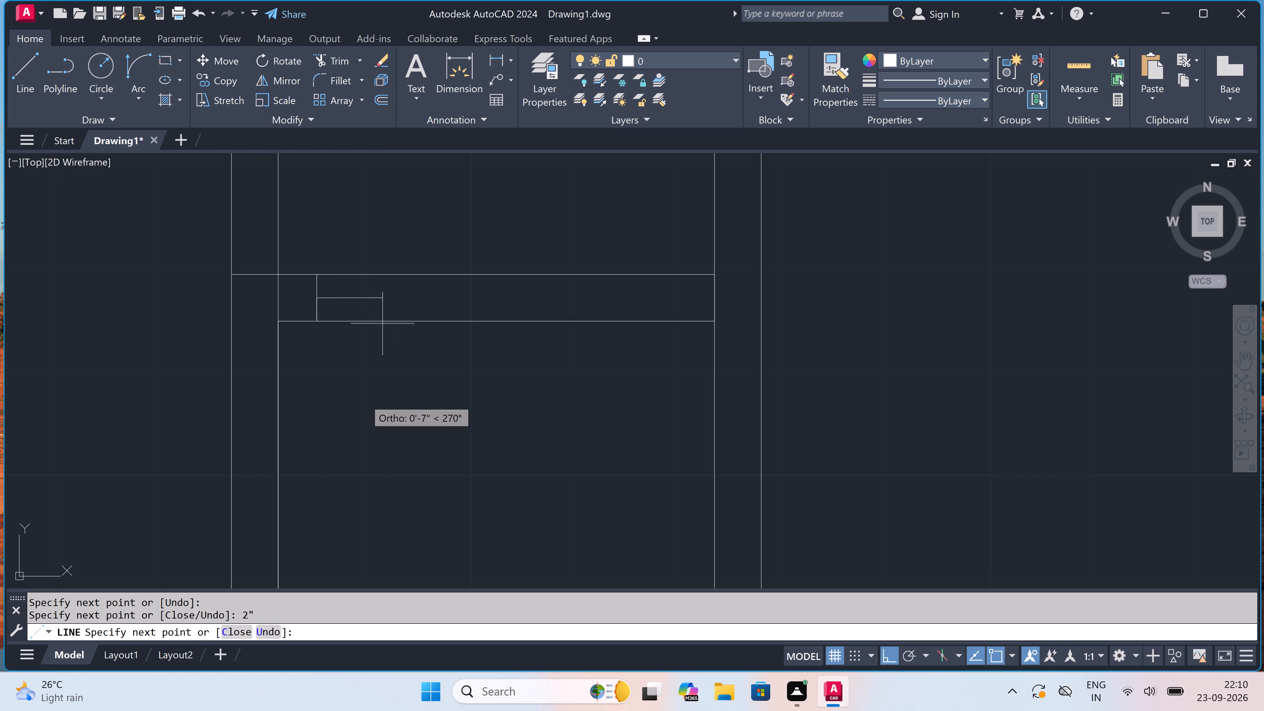
text(3')
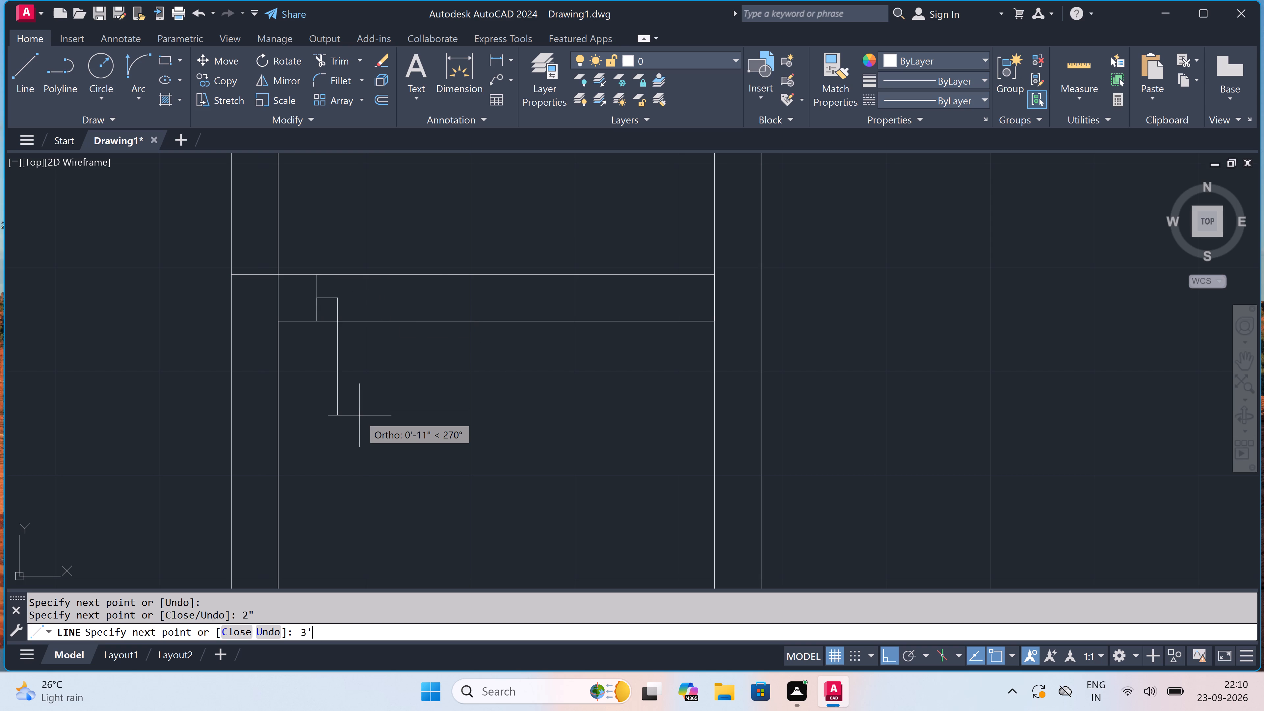
key(BackSpace)
key(BackSpace)
text(2')
key(space)
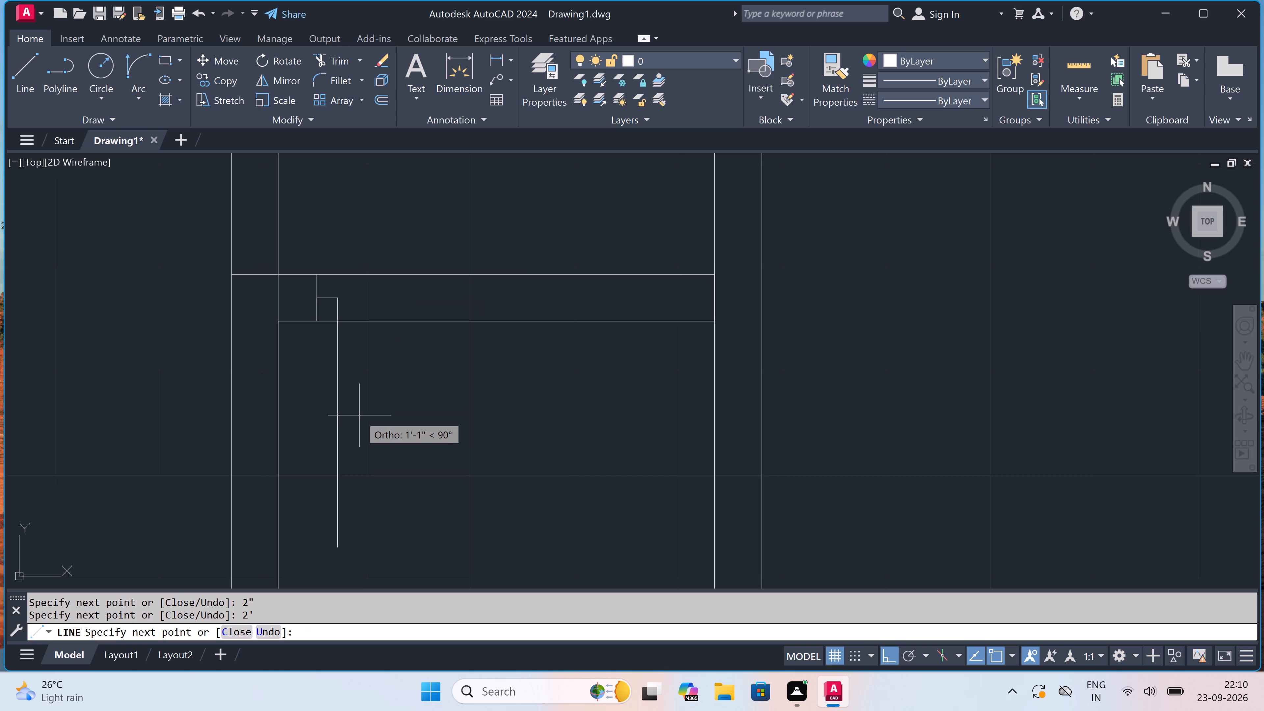
key(Escape)
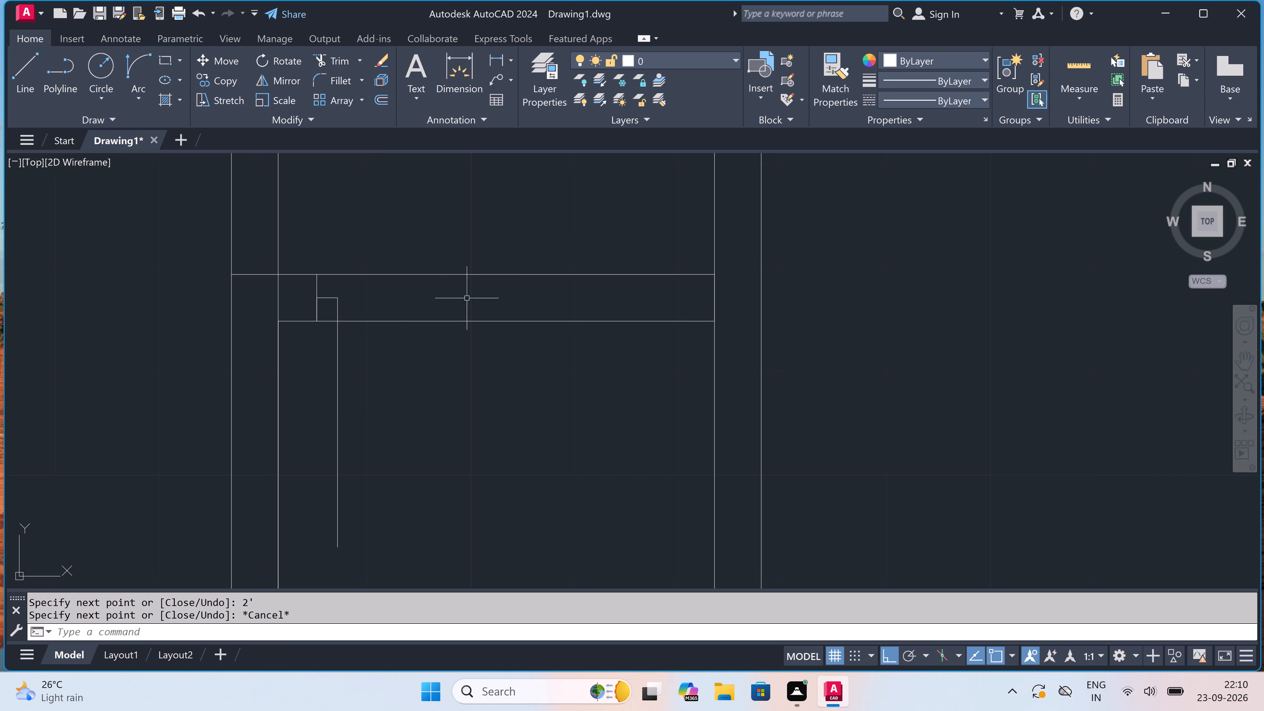
Draw the opposite door jamb across the passage wall with a 2" stop pointing into the opening.
key(space)
click(559, 271)
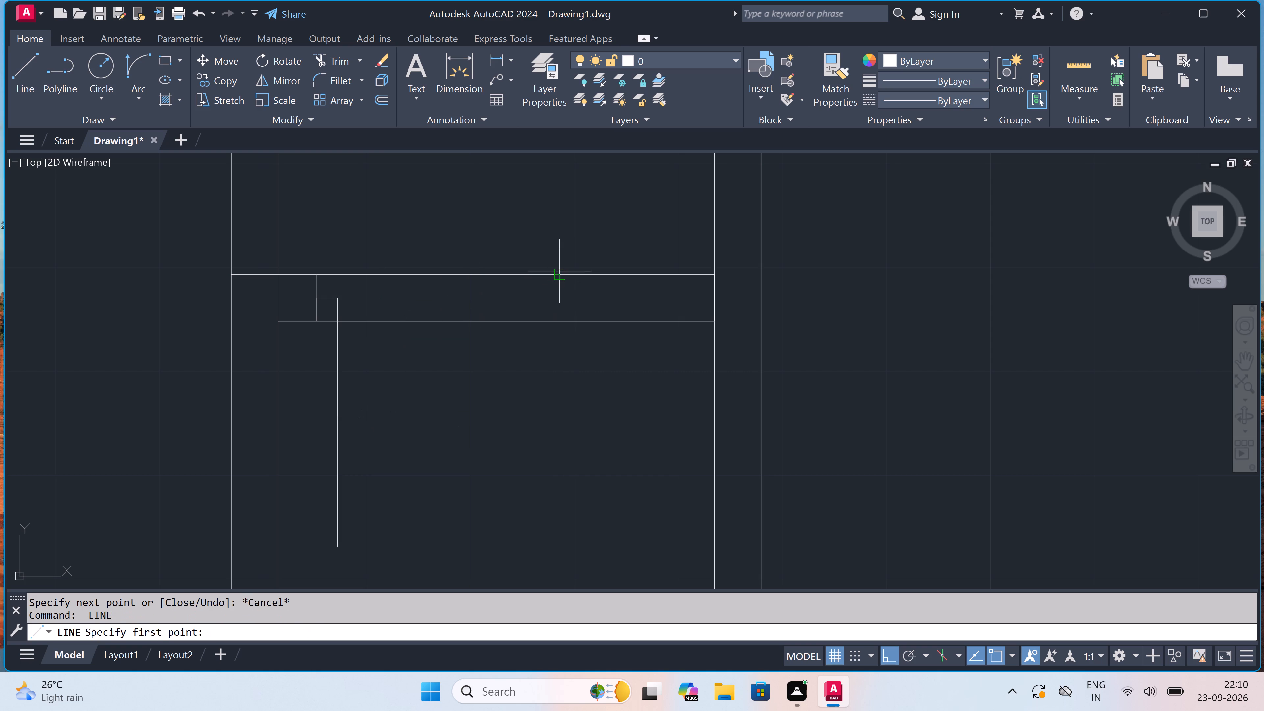
click(561, 313)
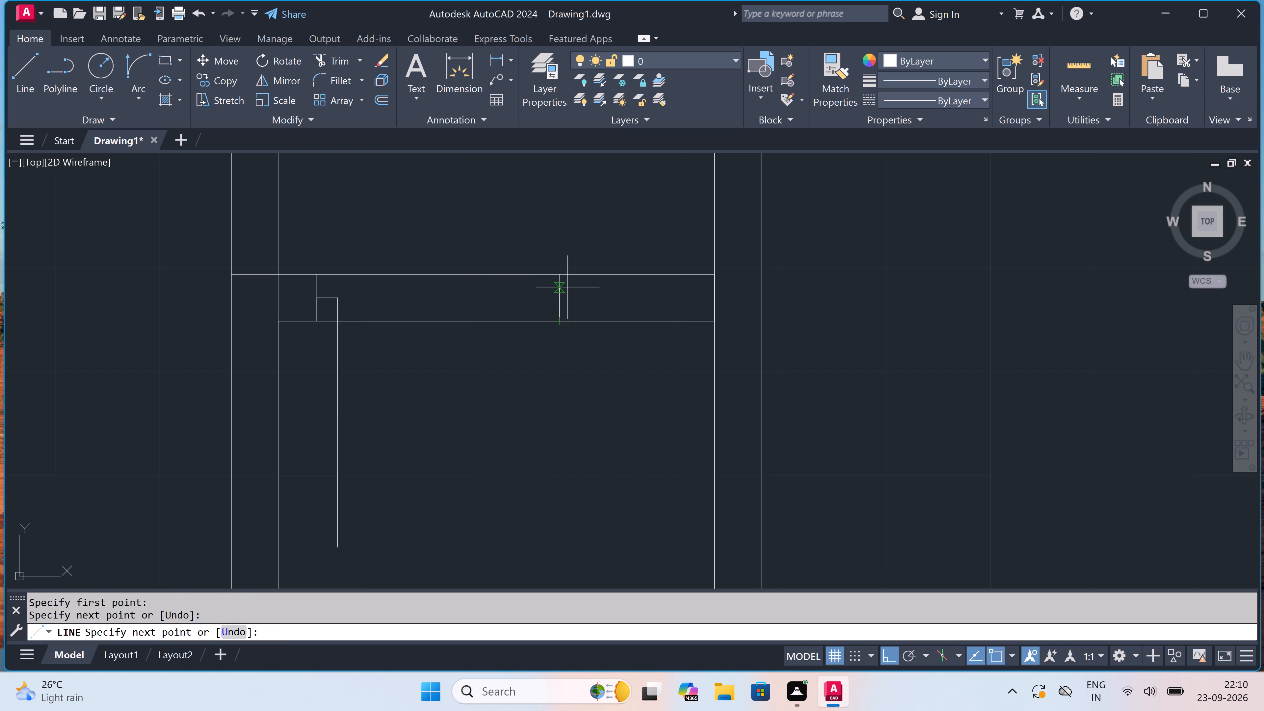
click(559, 294)
key(2)
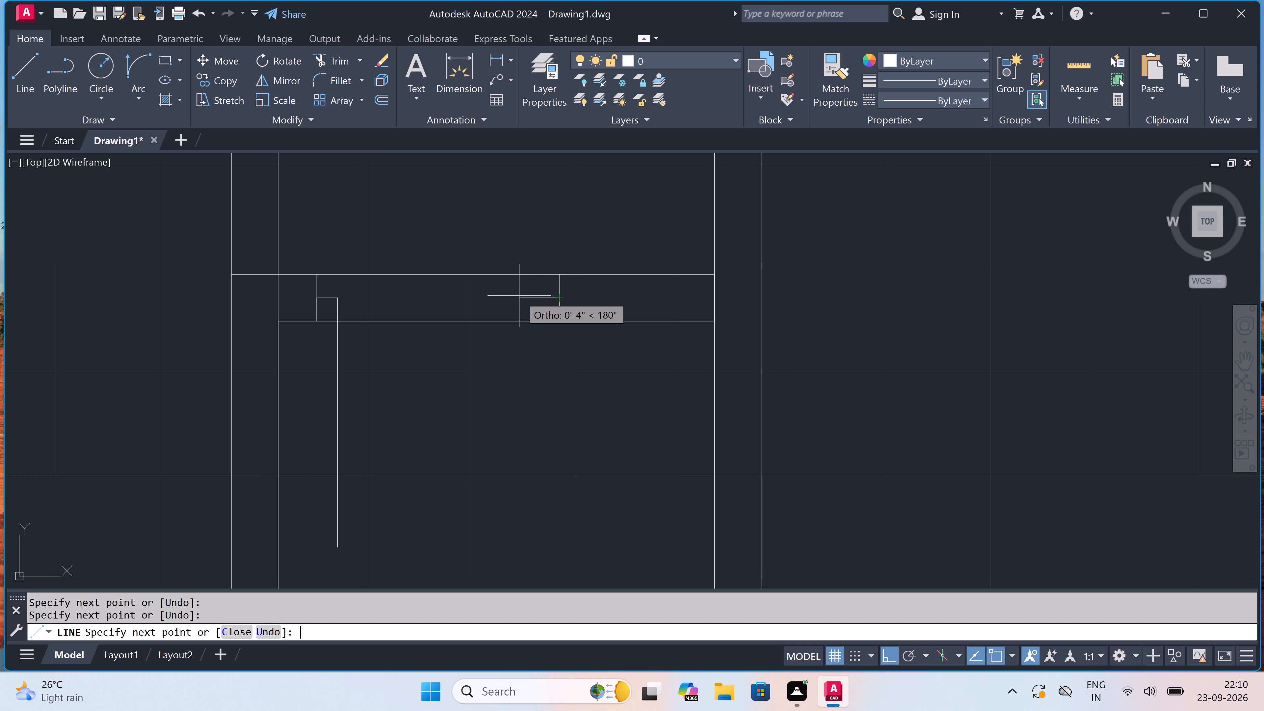
text(")
key(space)
key(Escape)
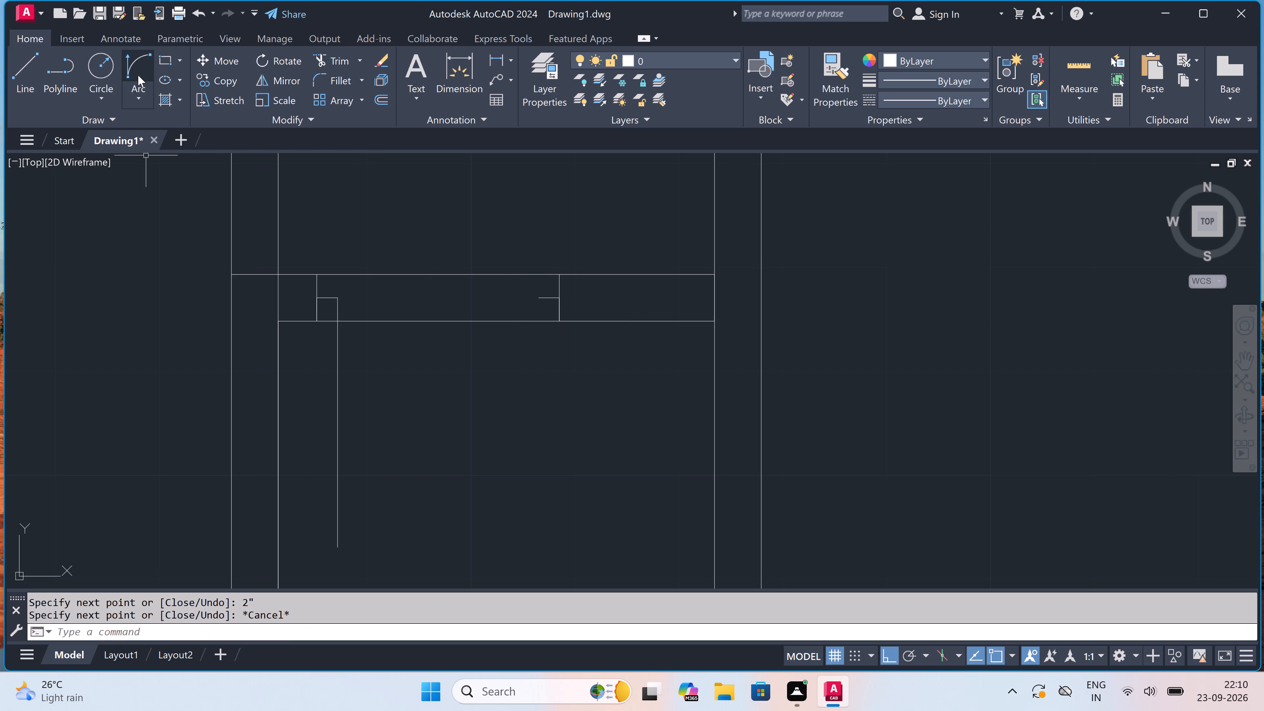
Draw the door swing arc from the leaf's free end to the opposite jamb's stop.
click(138, 71)
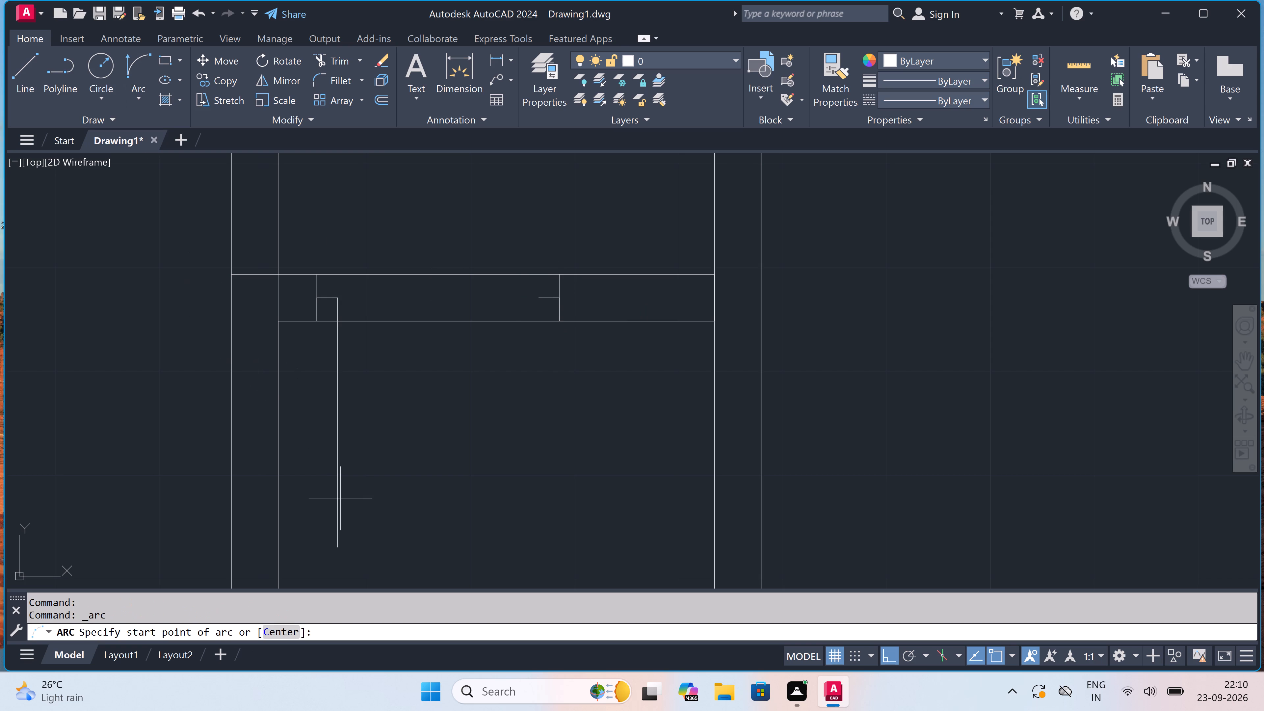
drag(336, 552, 341, 541)
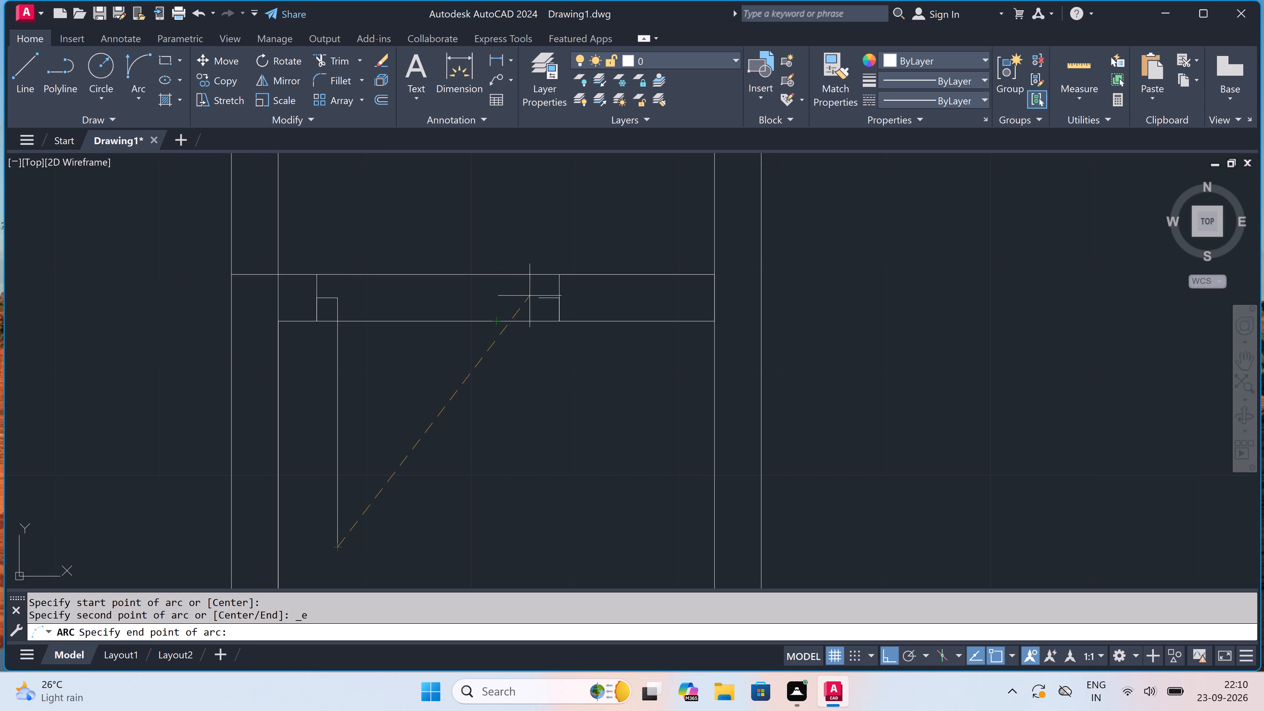
click(540, 295)
click(613, 384)
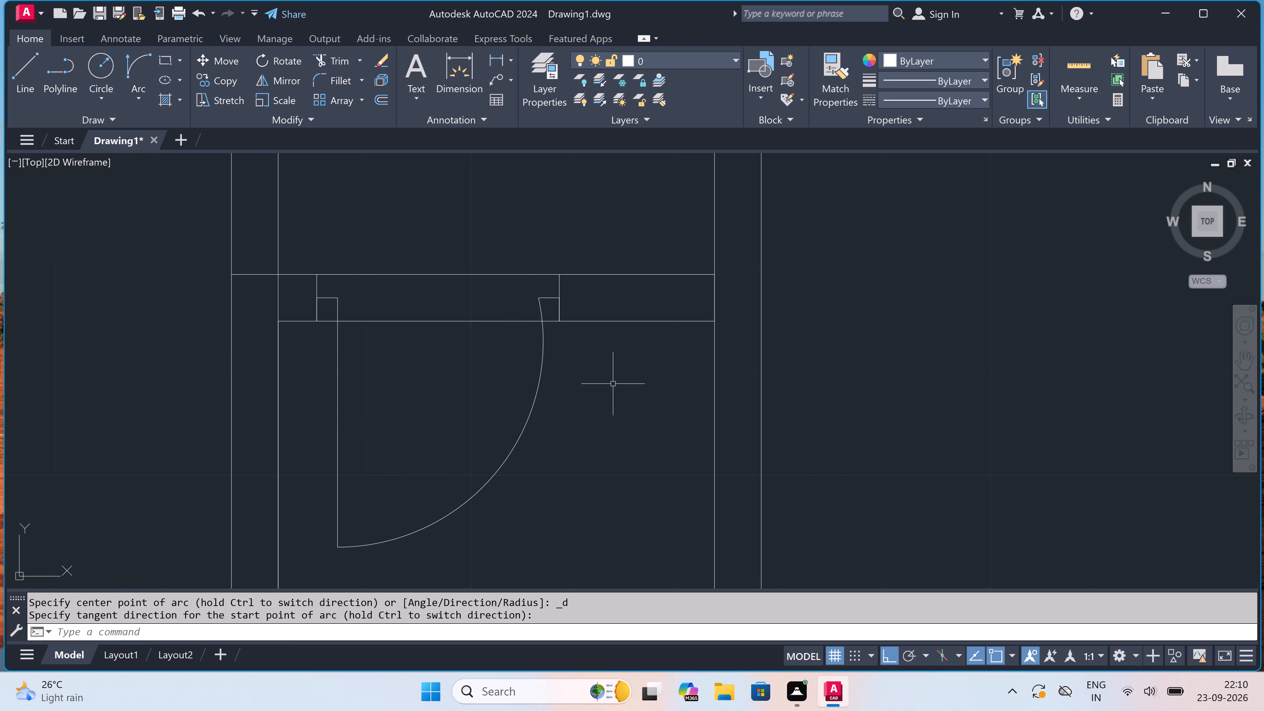
Trim both faces of the new passage wall between its door jambs to open the doorway.
key(t)
key(r)
key(space)
drag(500, 234, 499, 251)
drag(486, 337, 486, 336)
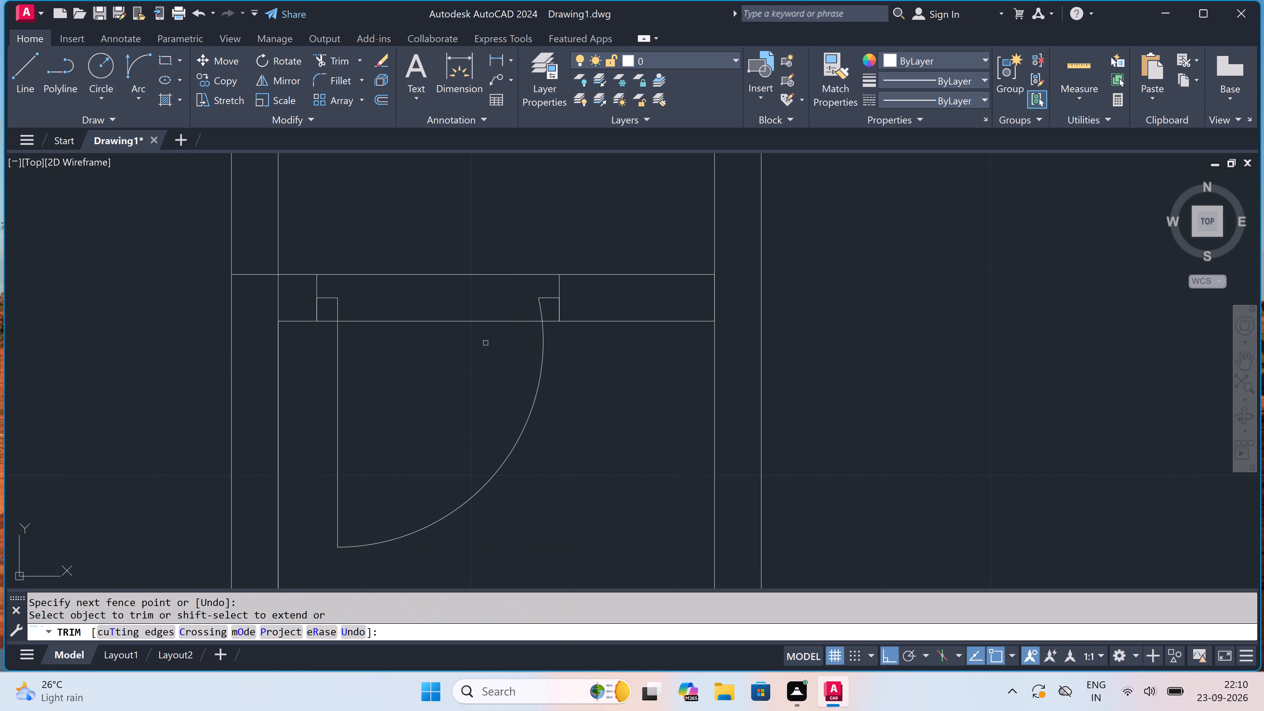
drag(486, 336, 486, 331)
click(493, 260)
Trim the passage-side face of the right-hand long wall between the new passage wall's two faces to open the junction.
click(716, 292)
click(716, 292)
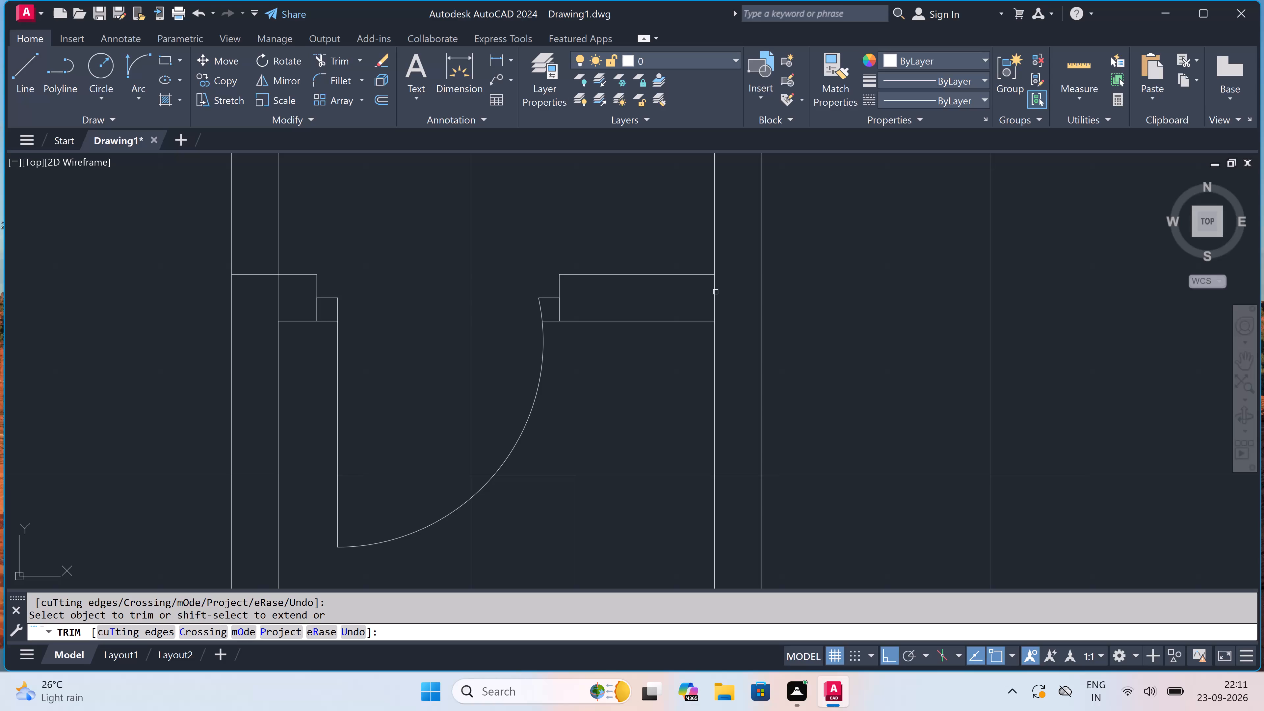
double_click(715, 292)
Extend the lower face of the central room's door wall across the passage's left-hand long wall to its far face.
scroll(704, 297, down, 4)
scroll(648, 277, down, 6)
scroll(648, 251, up, 4)
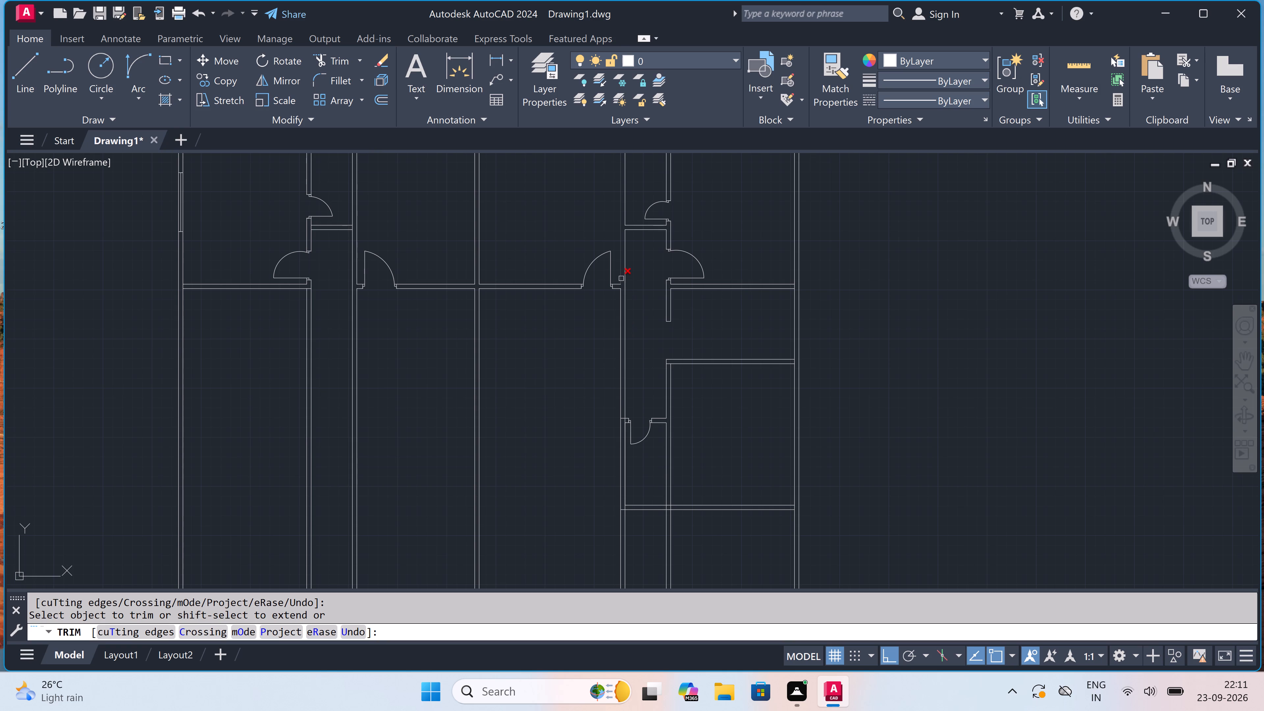
scroll(619, 271, up, 3)
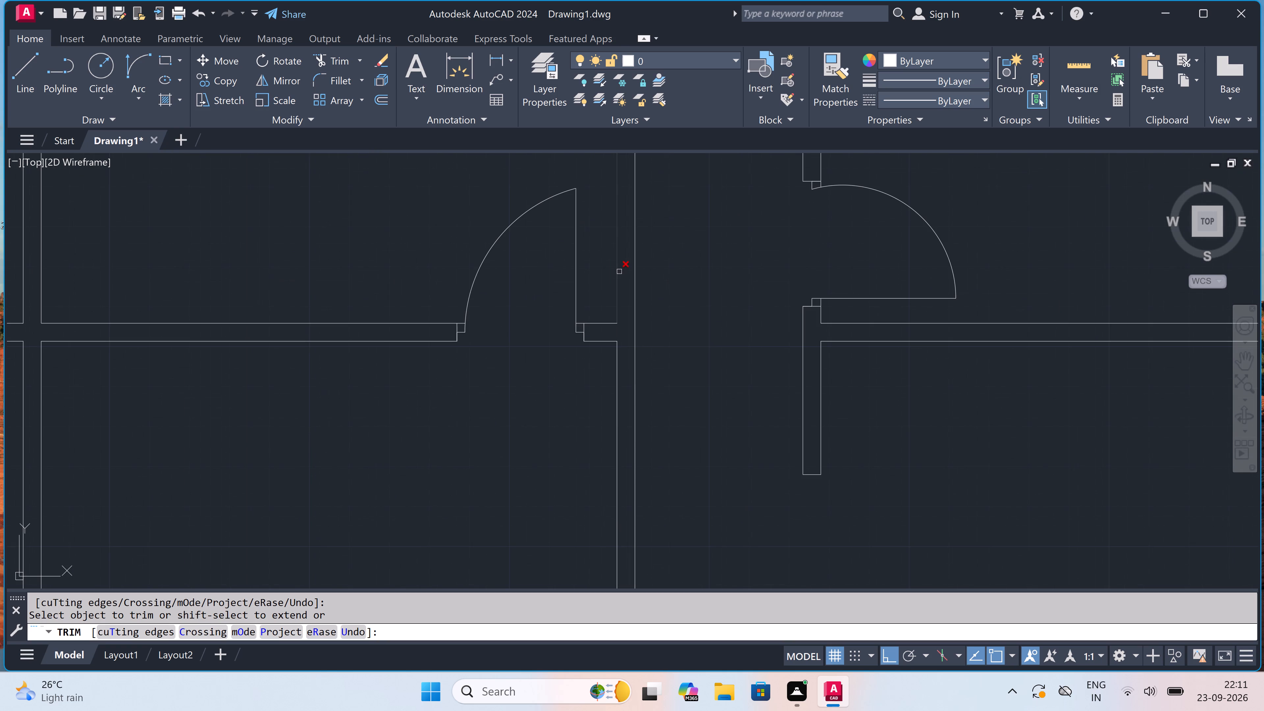
scroll(627, 324, up, 2)
key(Escape)
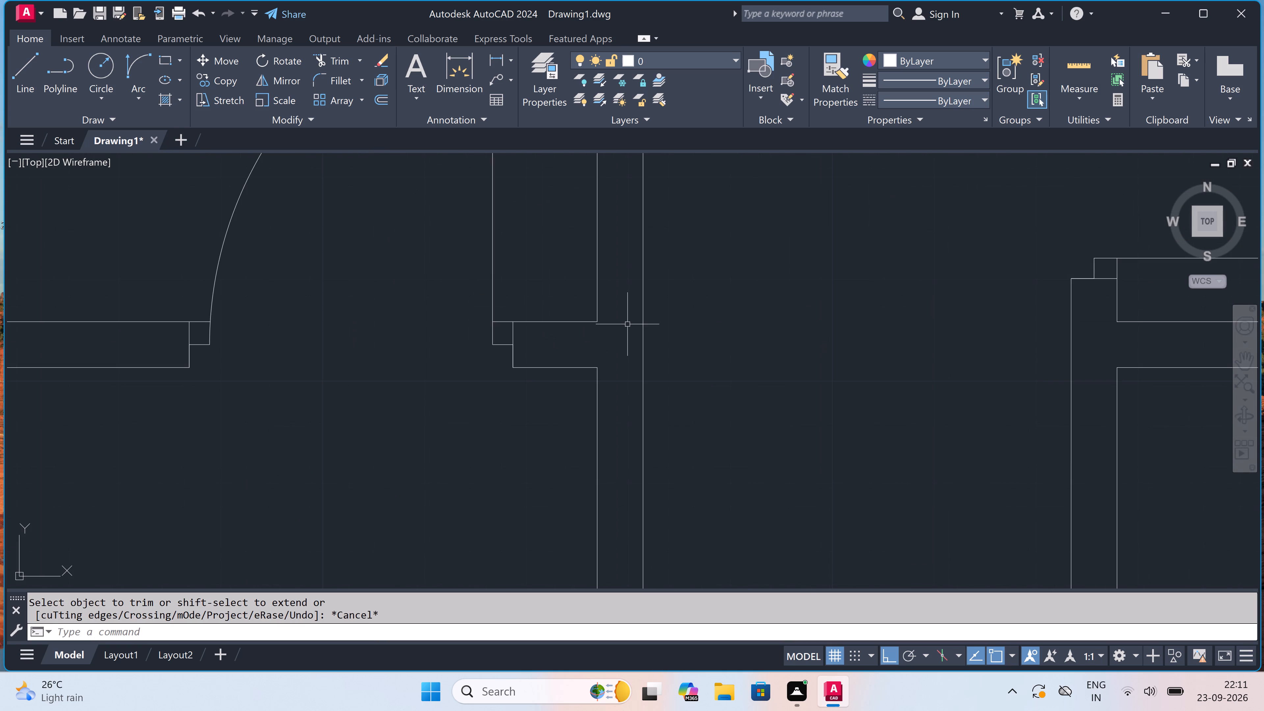
key(e)
key(x)
key(space)
click(584, 355)
click(582, 383)
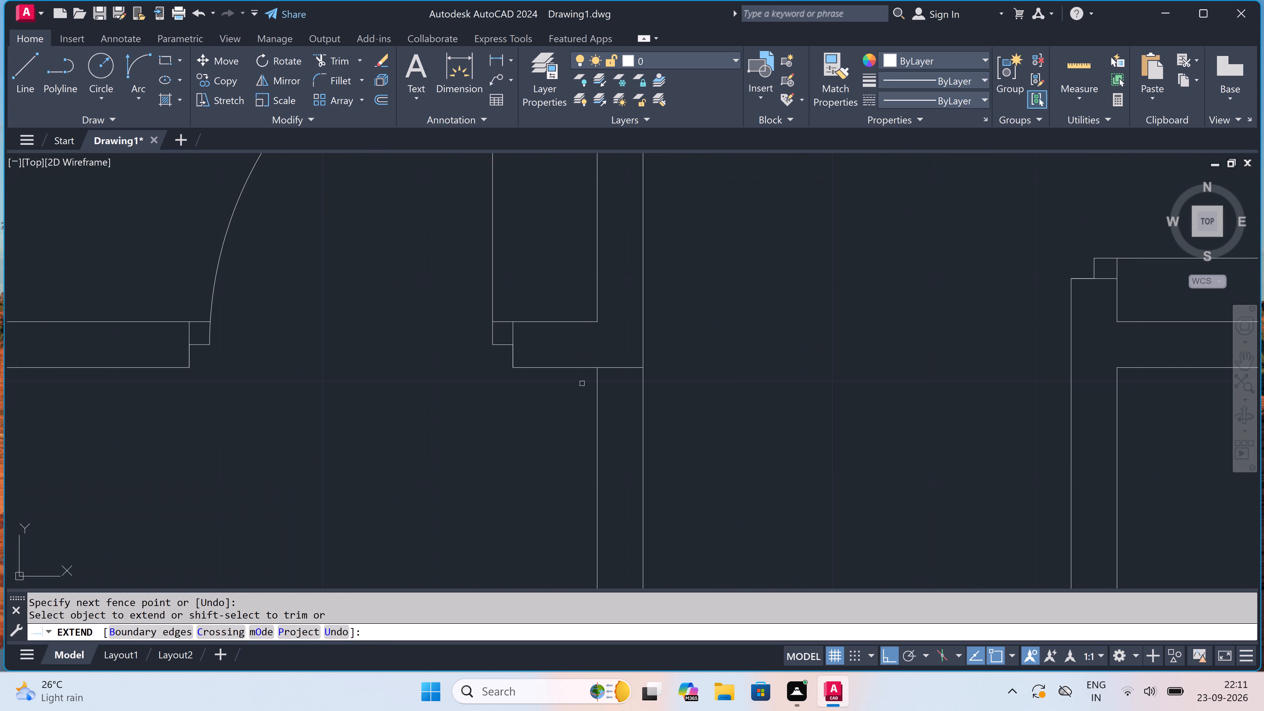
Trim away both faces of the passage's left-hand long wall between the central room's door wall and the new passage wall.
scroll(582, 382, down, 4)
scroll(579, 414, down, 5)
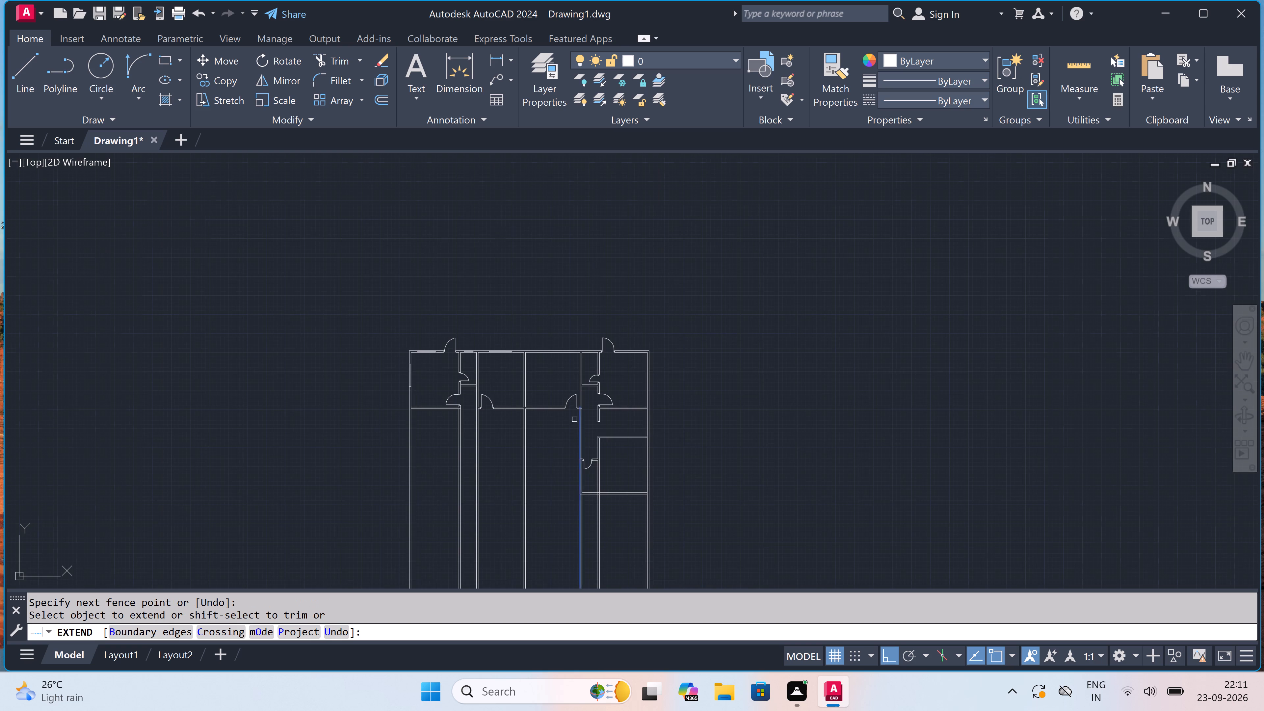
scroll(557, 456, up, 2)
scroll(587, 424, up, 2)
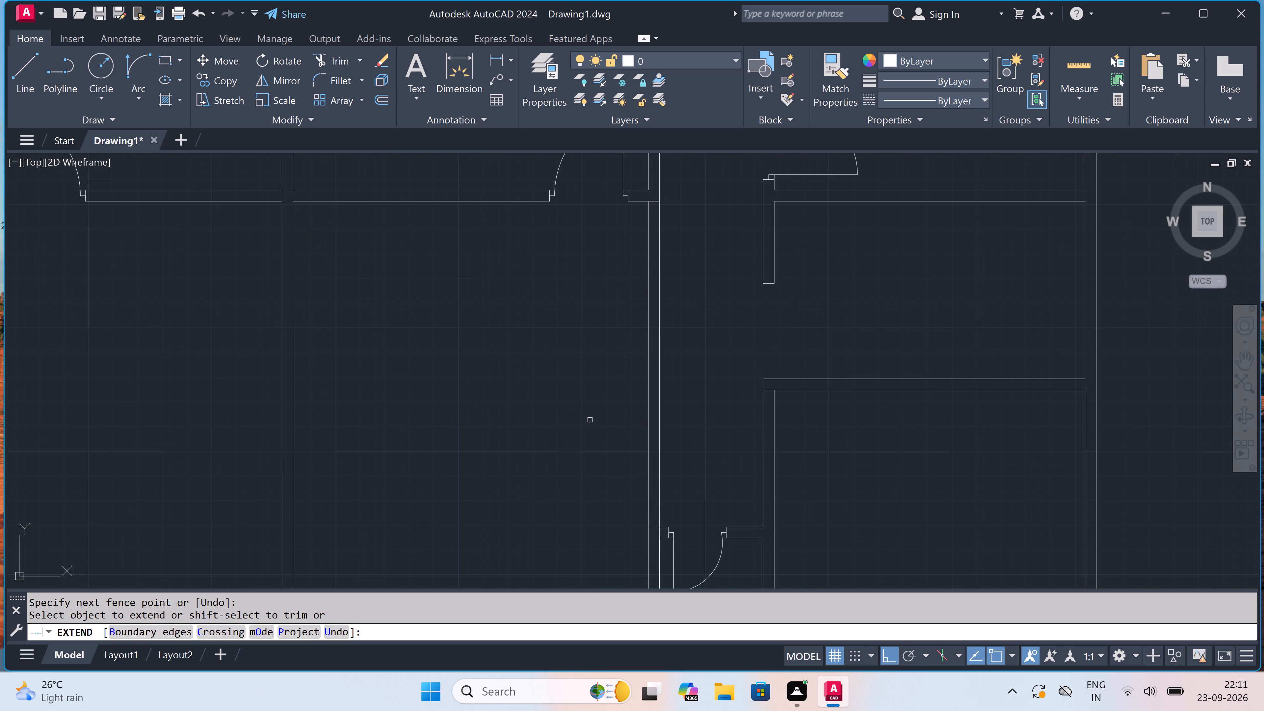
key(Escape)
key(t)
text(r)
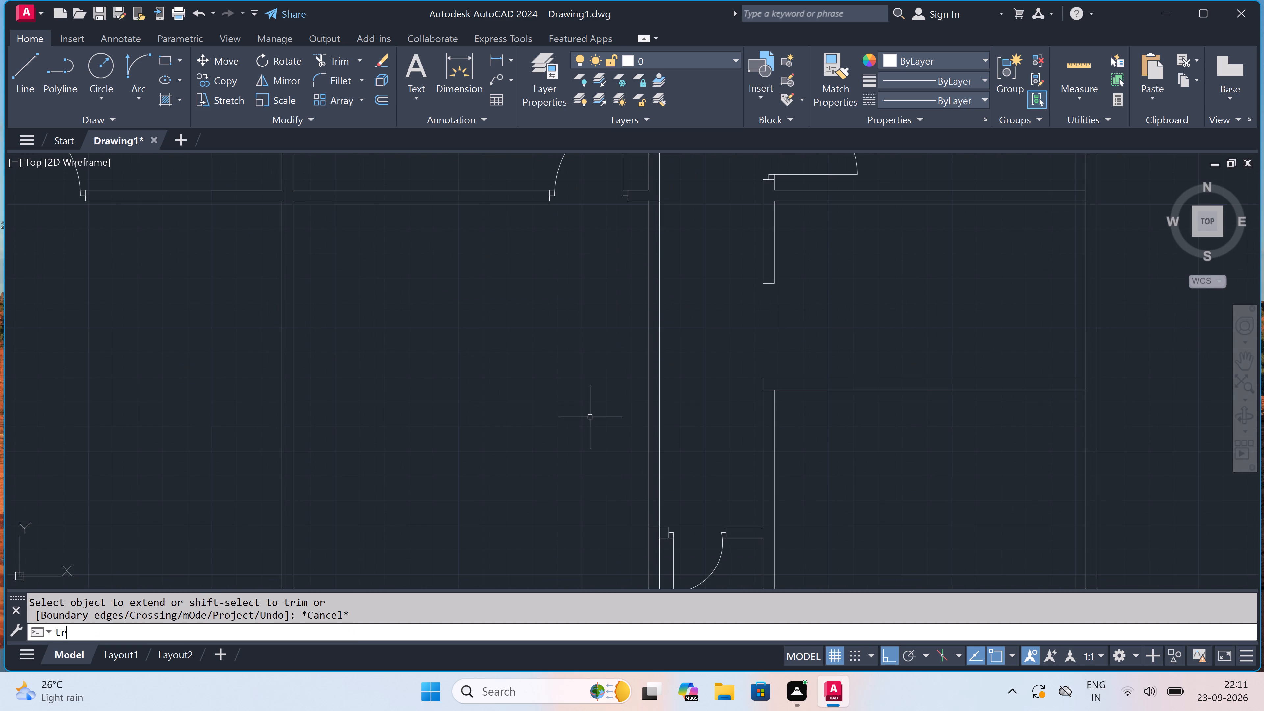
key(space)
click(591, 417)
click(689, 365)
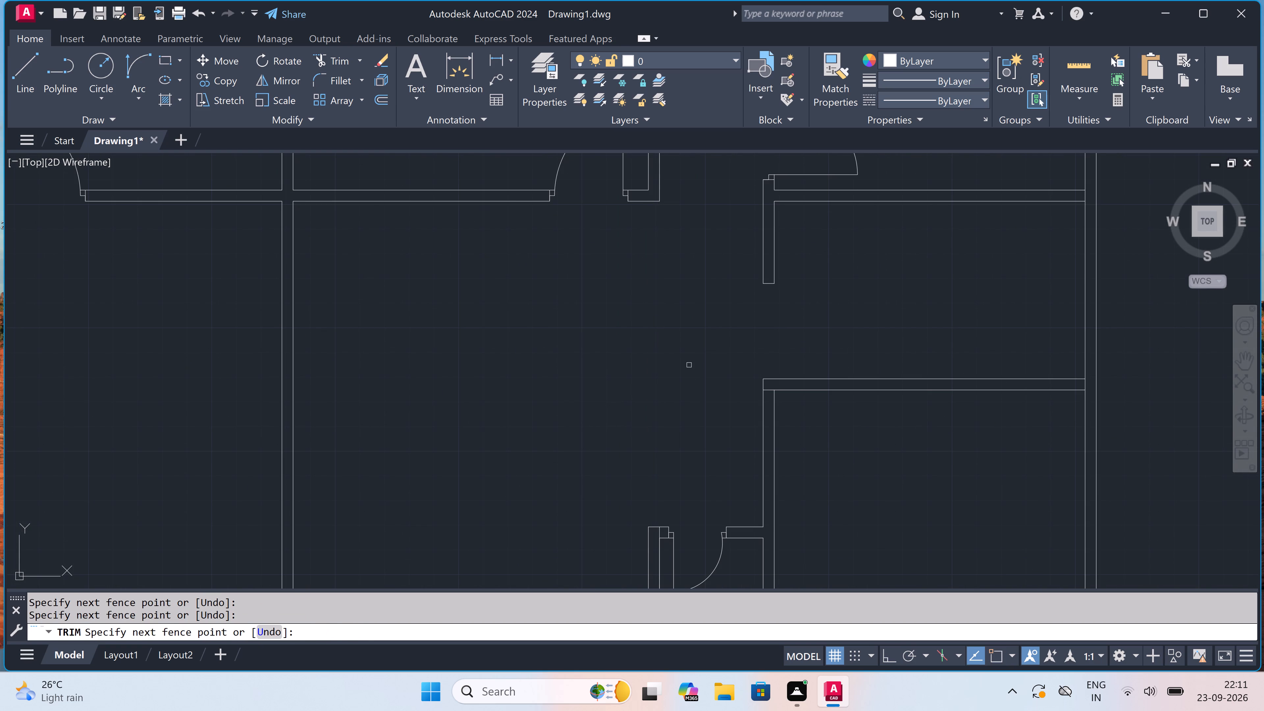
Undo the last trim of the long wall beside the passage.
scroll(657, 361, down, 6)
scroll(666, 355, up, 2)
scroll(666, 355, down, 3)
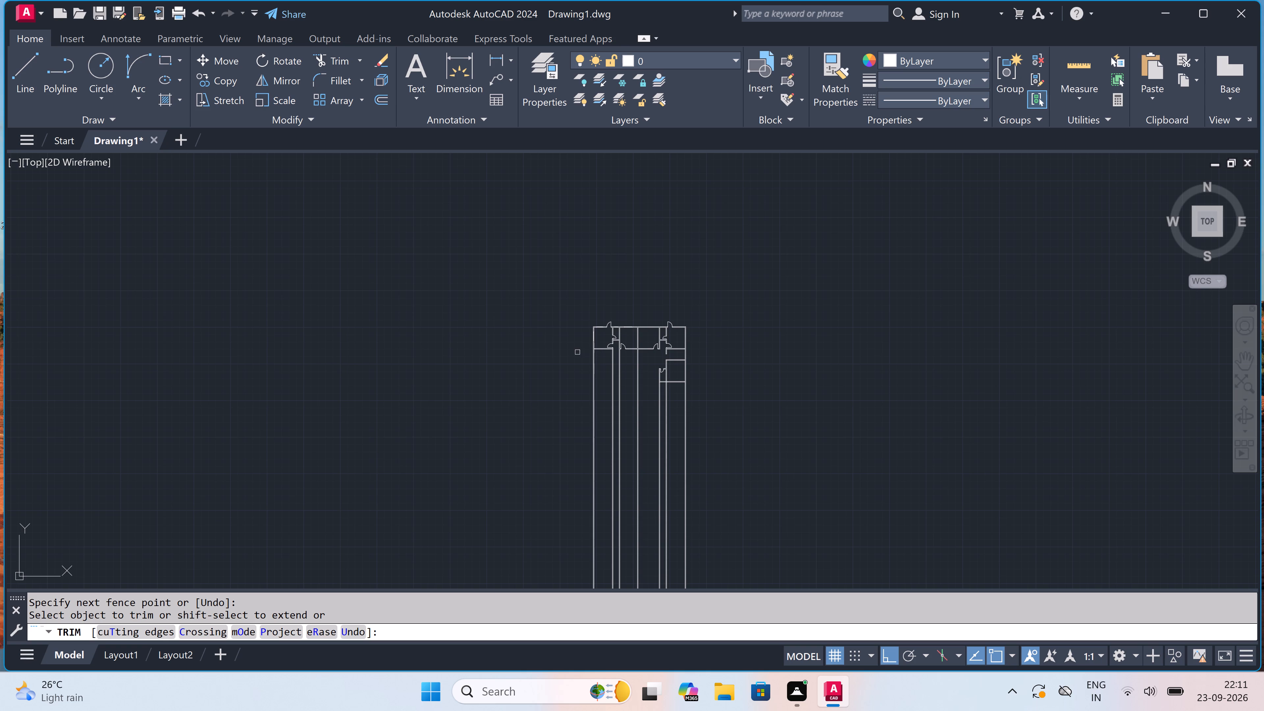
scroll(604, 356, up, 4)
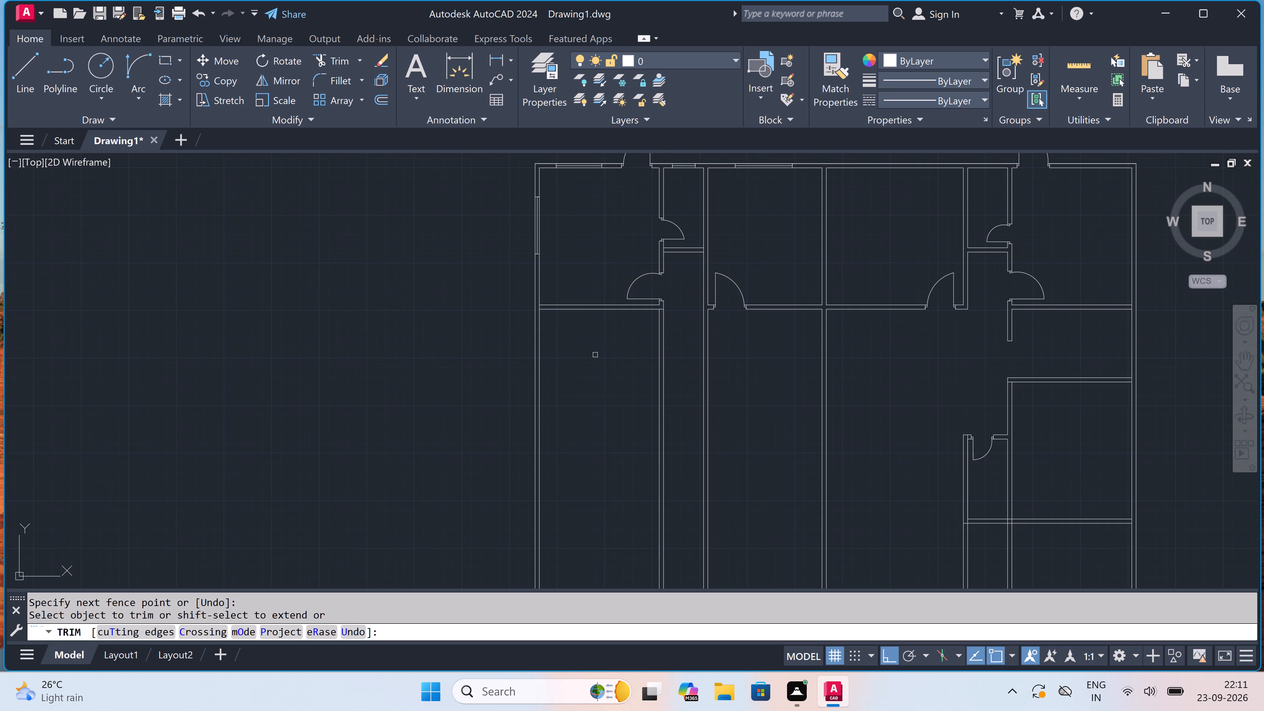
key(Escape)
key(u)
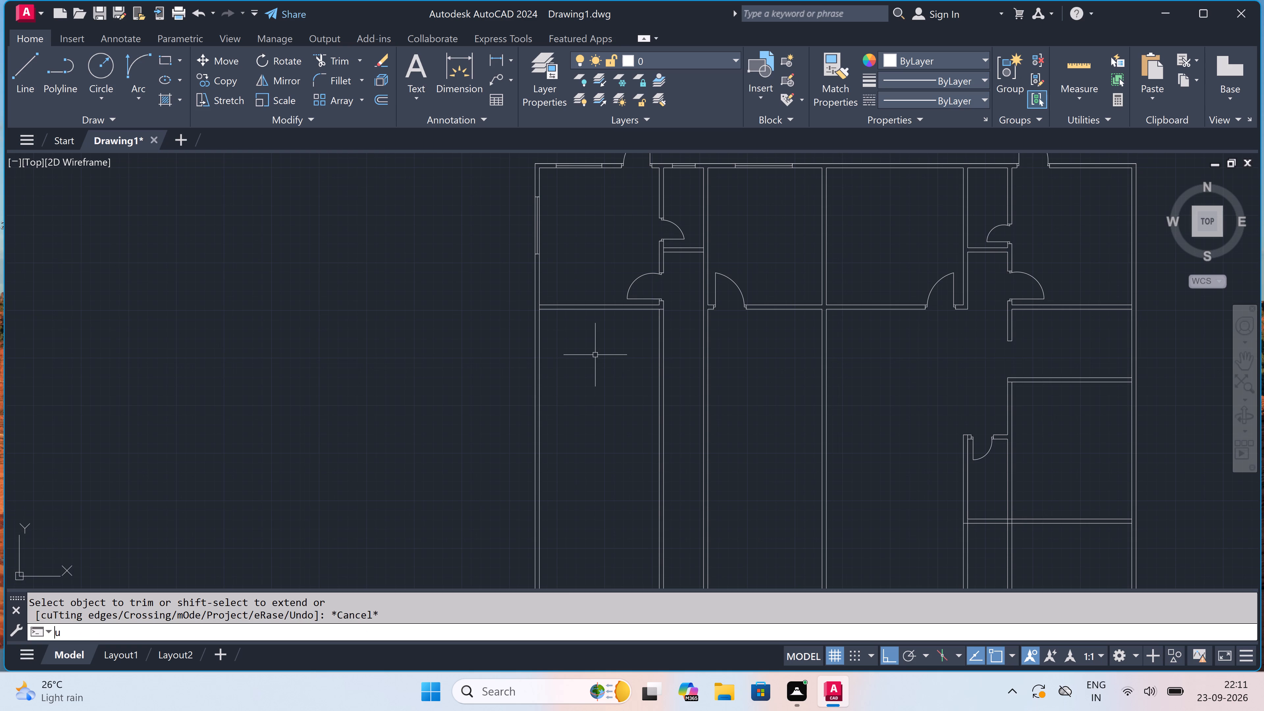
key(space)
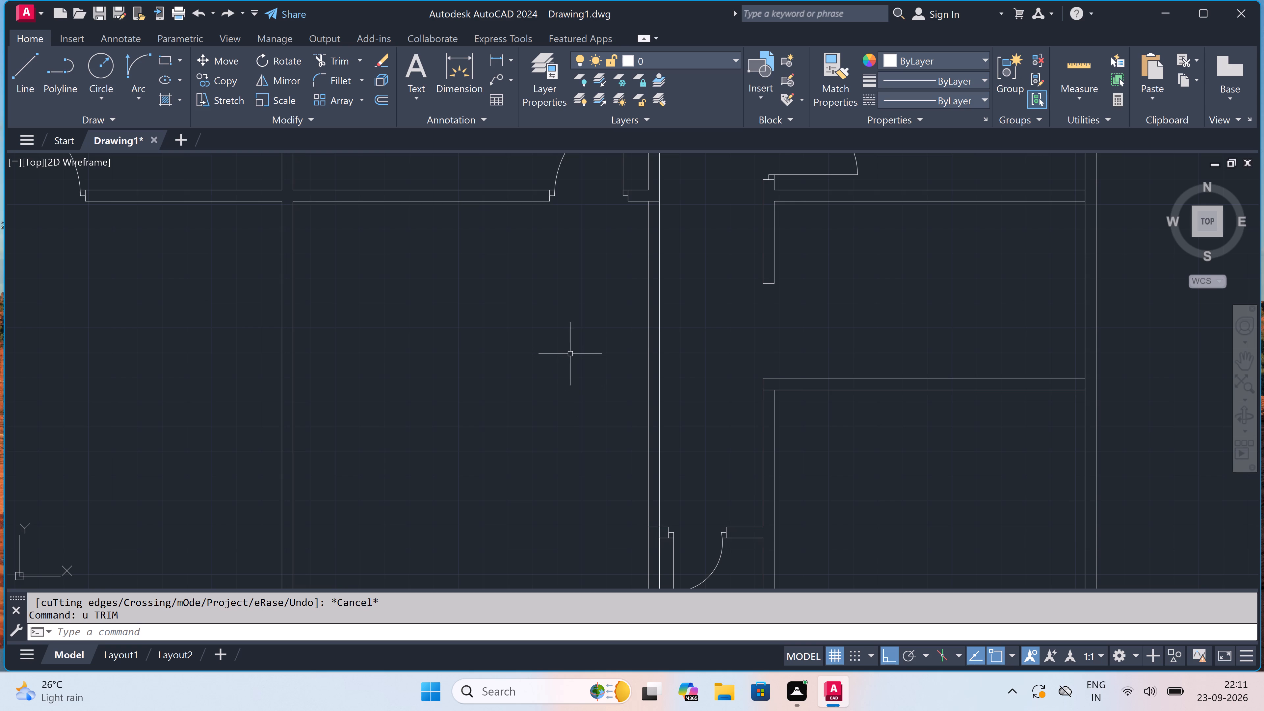
Trim the overlapping lines at both ends of the leftmost room's lower cross wall to clean its two wall junctions.
scroll(567, 349, down, 6)
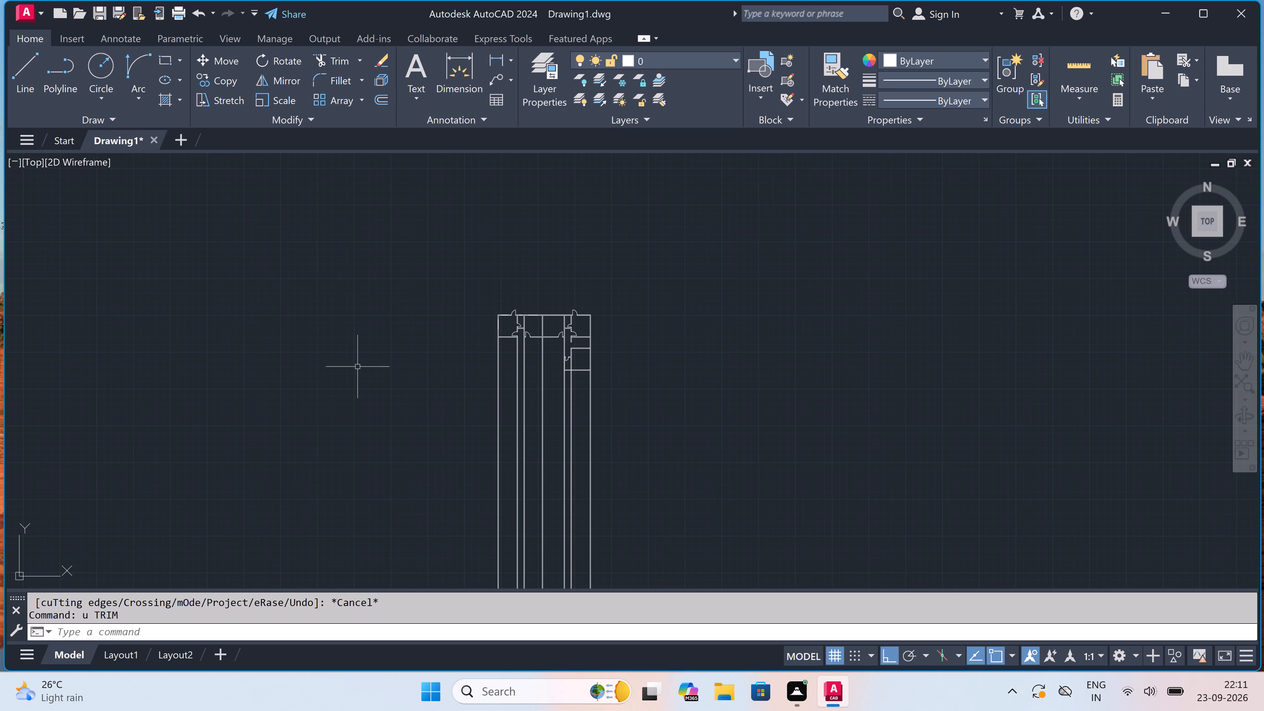
scroll(493, 347, up, 3)
scroll(546, 301, up, 1)
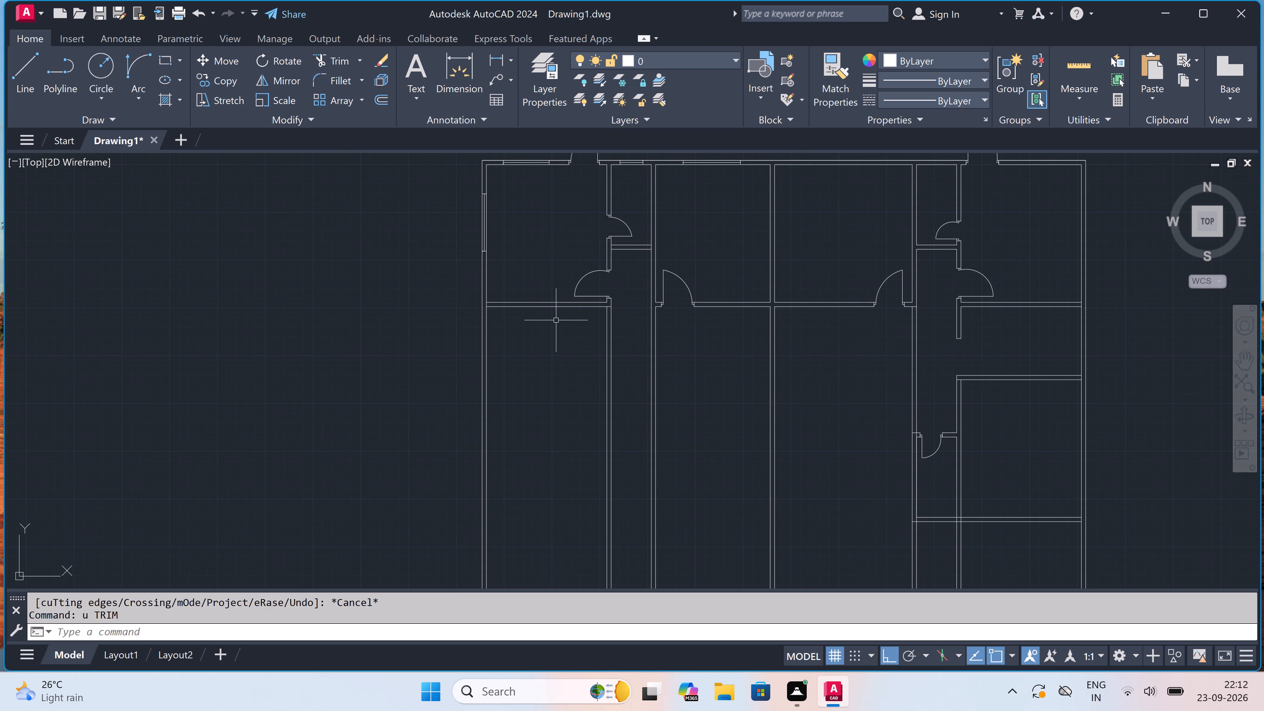
scroll(558, 311, up, 2)
scroll(558, 310, down, 1)
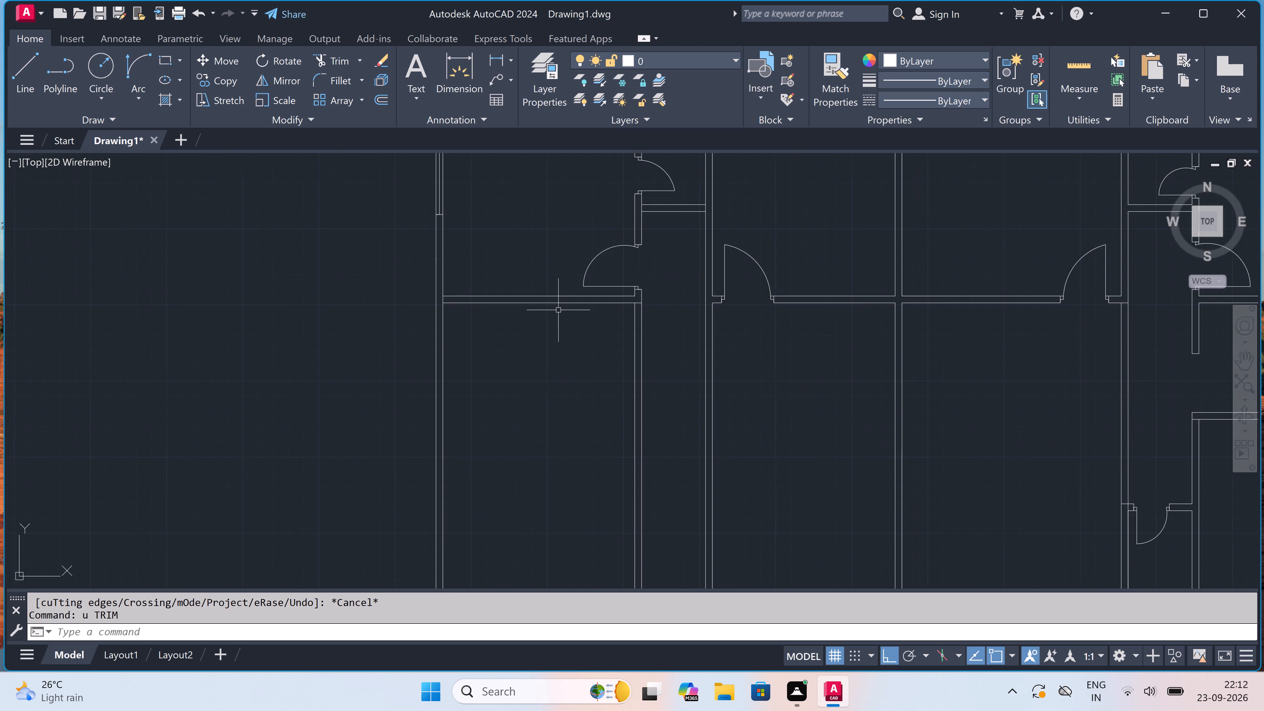
scroll(558, 310, up, 1)
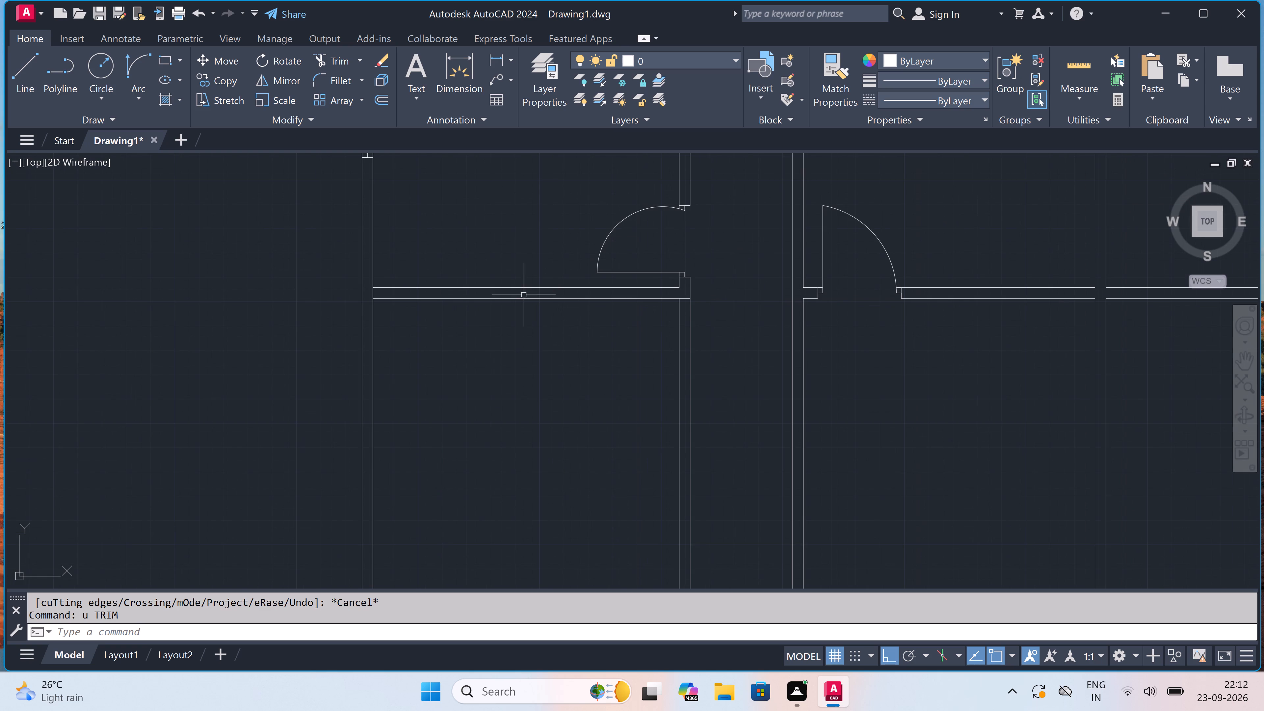
scroll(395, 303, up, 1)
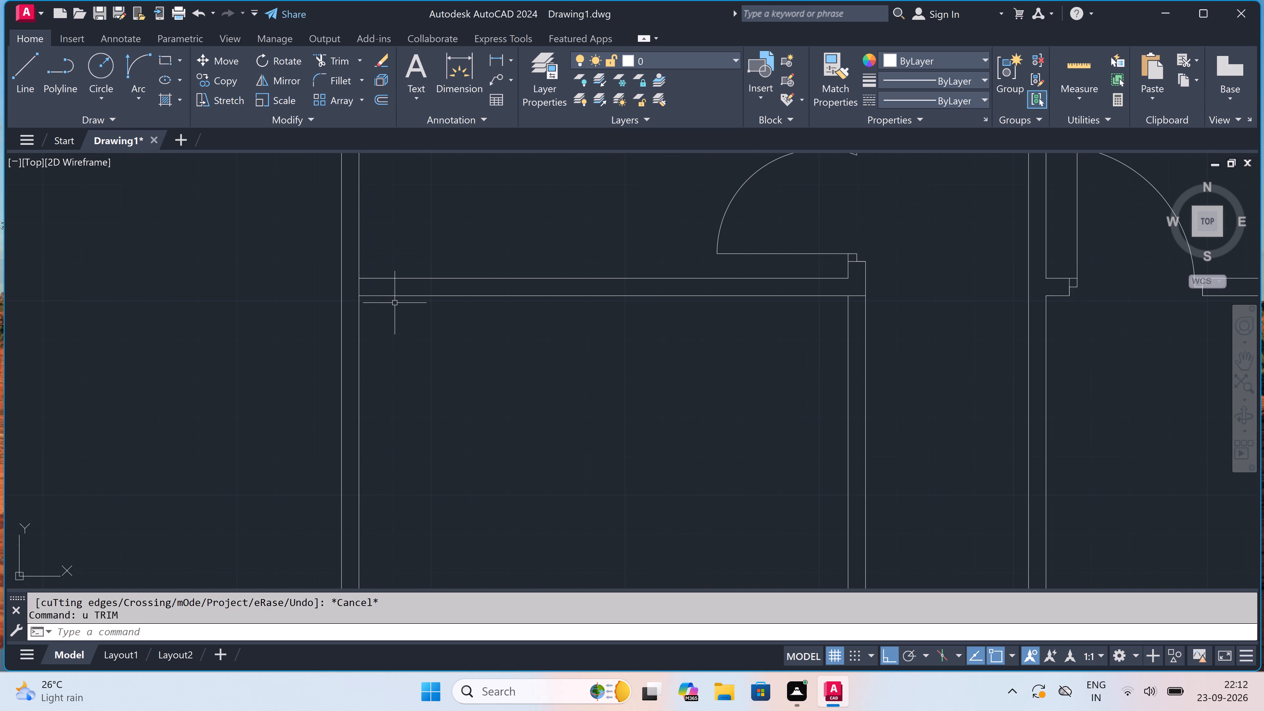
text(tr)
key(space)
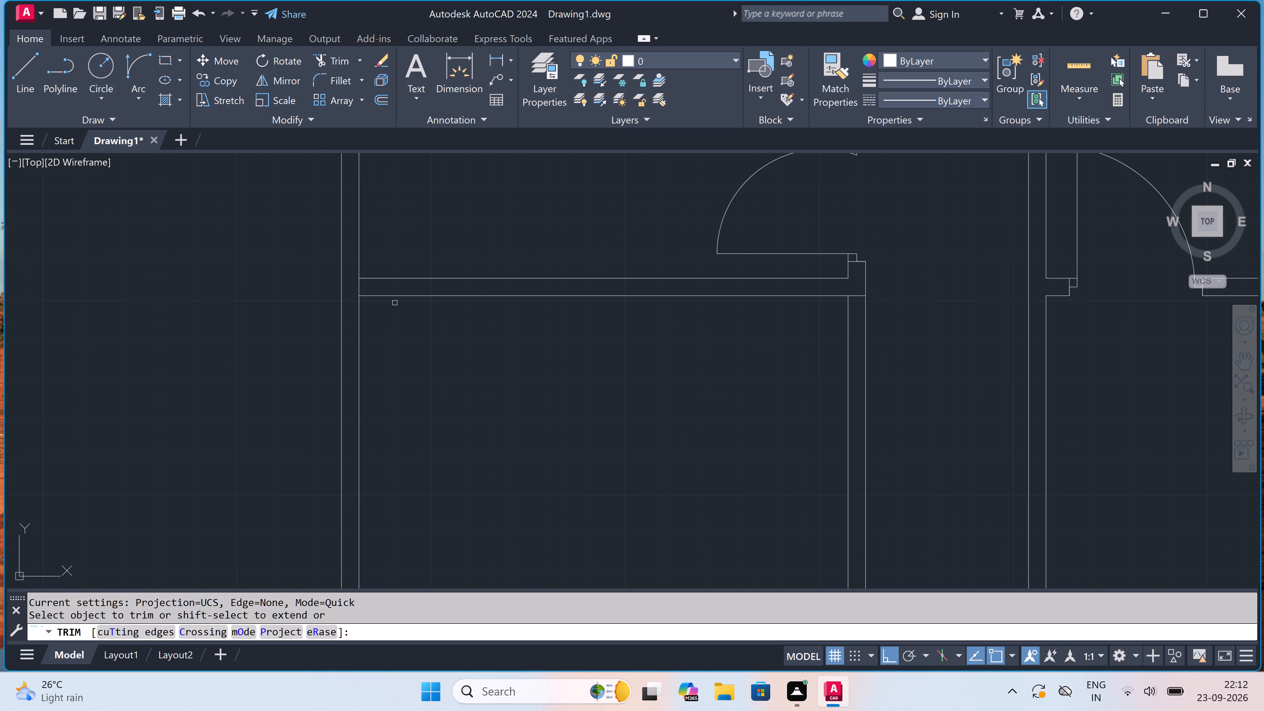
click(361, 286)
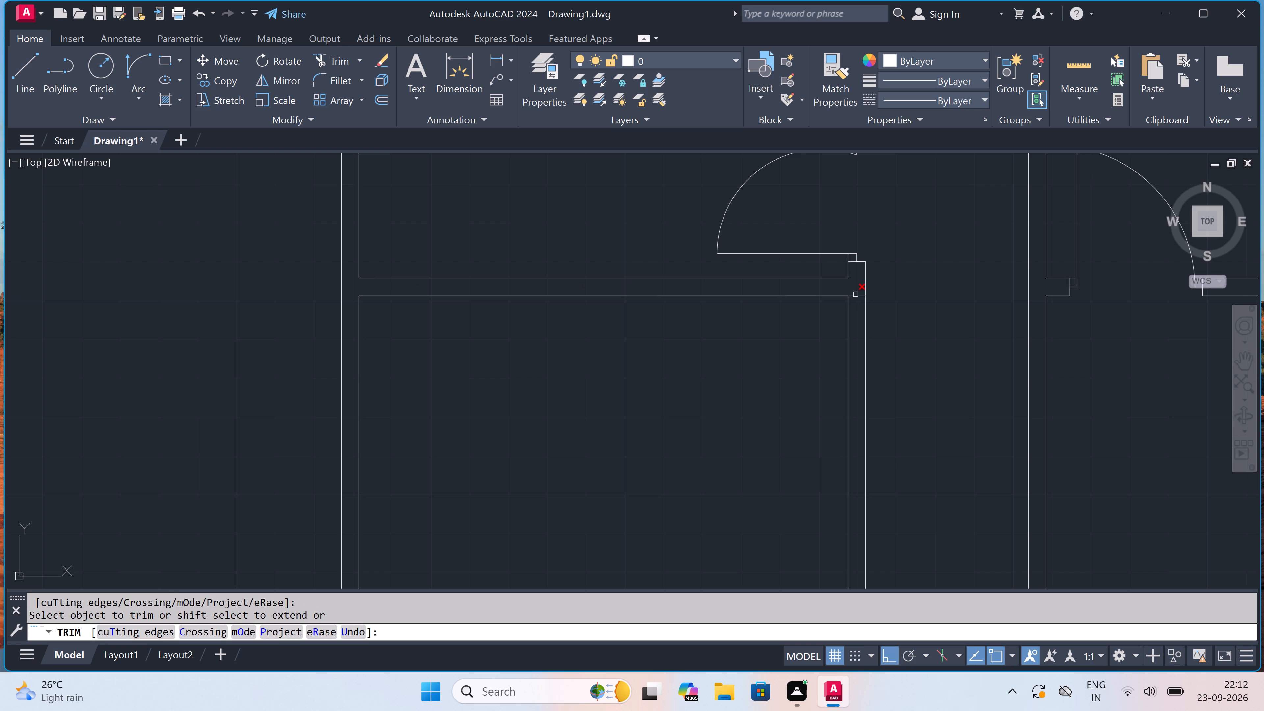
click(856, 294)
scroll(688, 335, down, 4)
scroll(688, 335, up, 2)
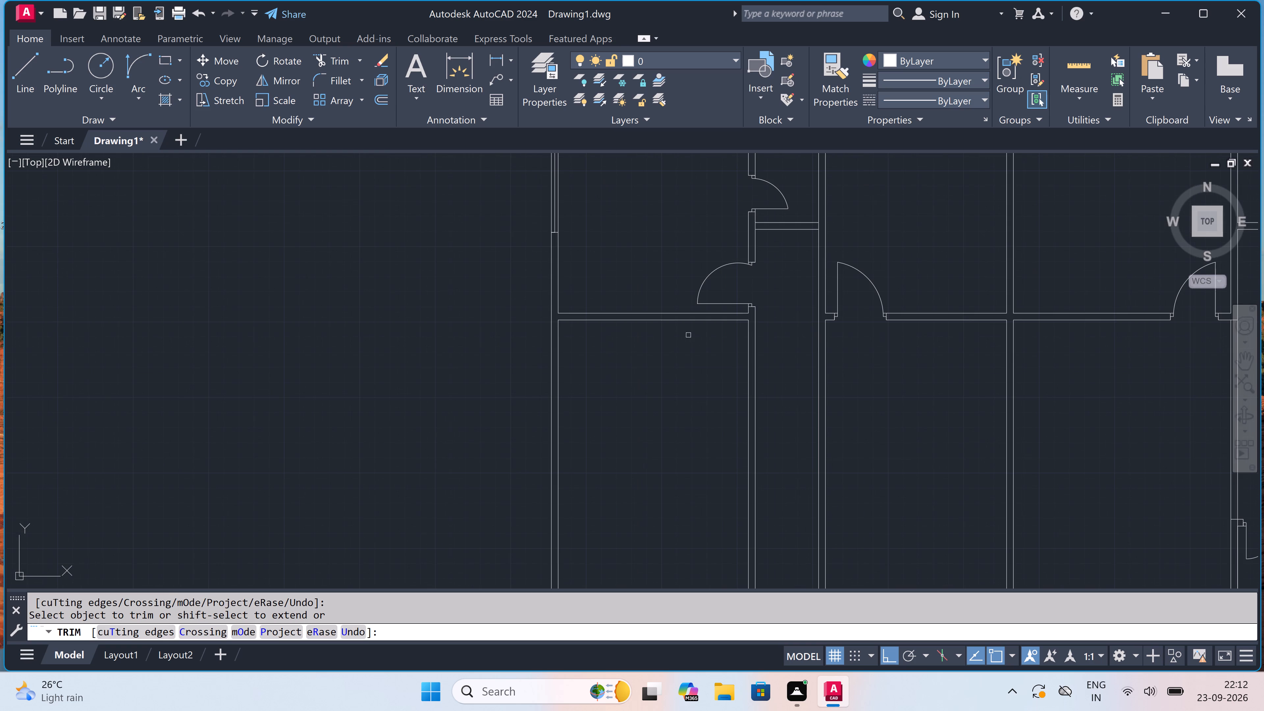
scroll(688, 335, down, 2)
scroll(688, 334, up, 2)
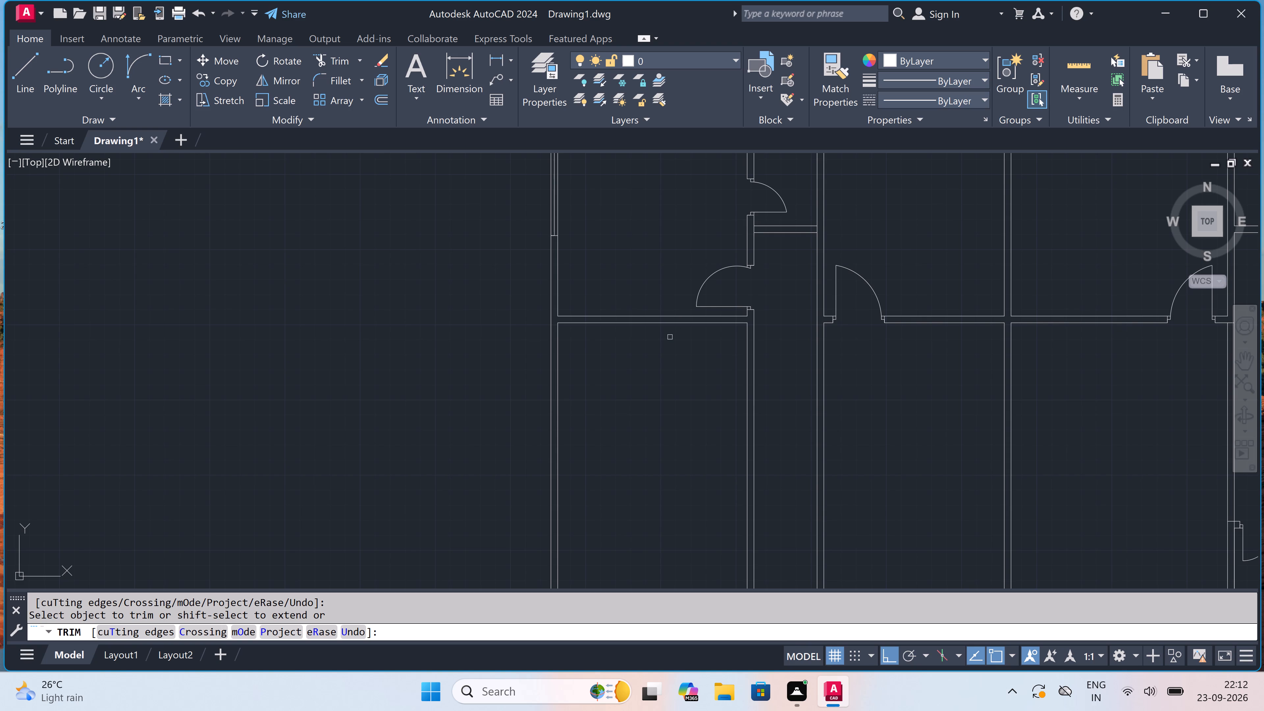
key(Escape)
Offset the lower face of the leftmost room's cross wall 6' downward.
text(o)
key(space)
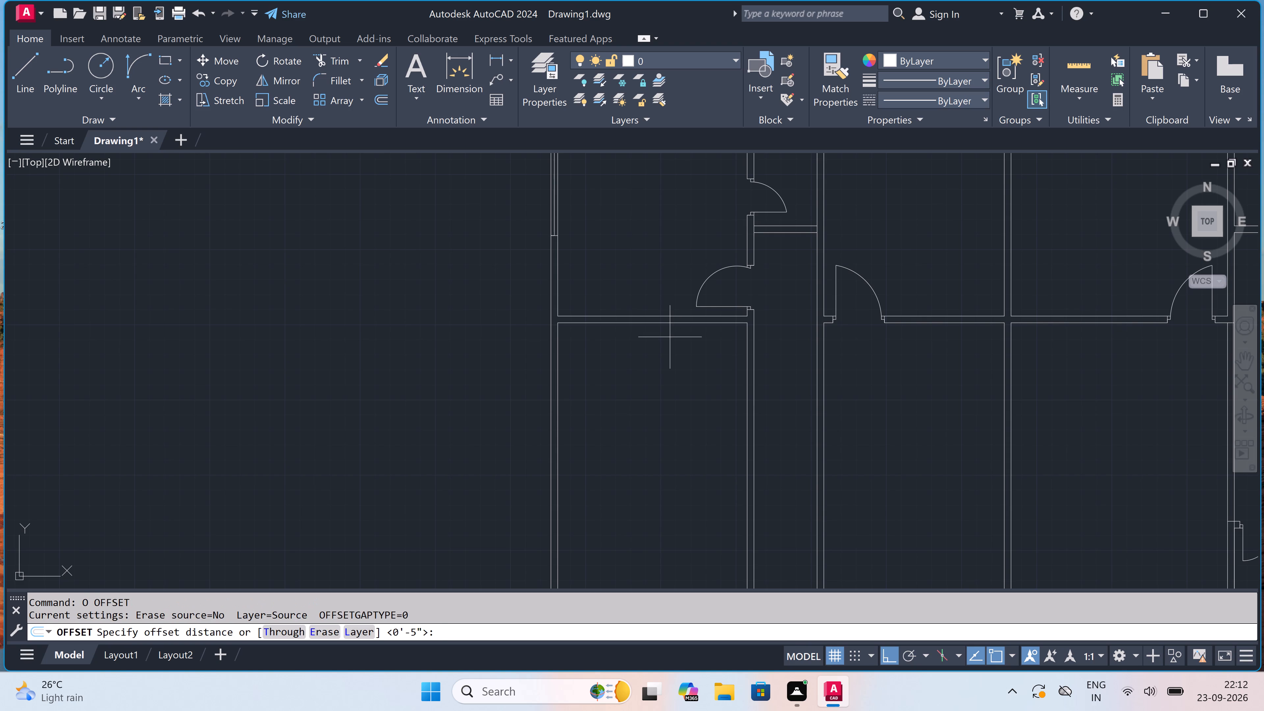
click(663, 321)
scroll(666, 421, down, 4)
scroll(669, 425, up, 2)
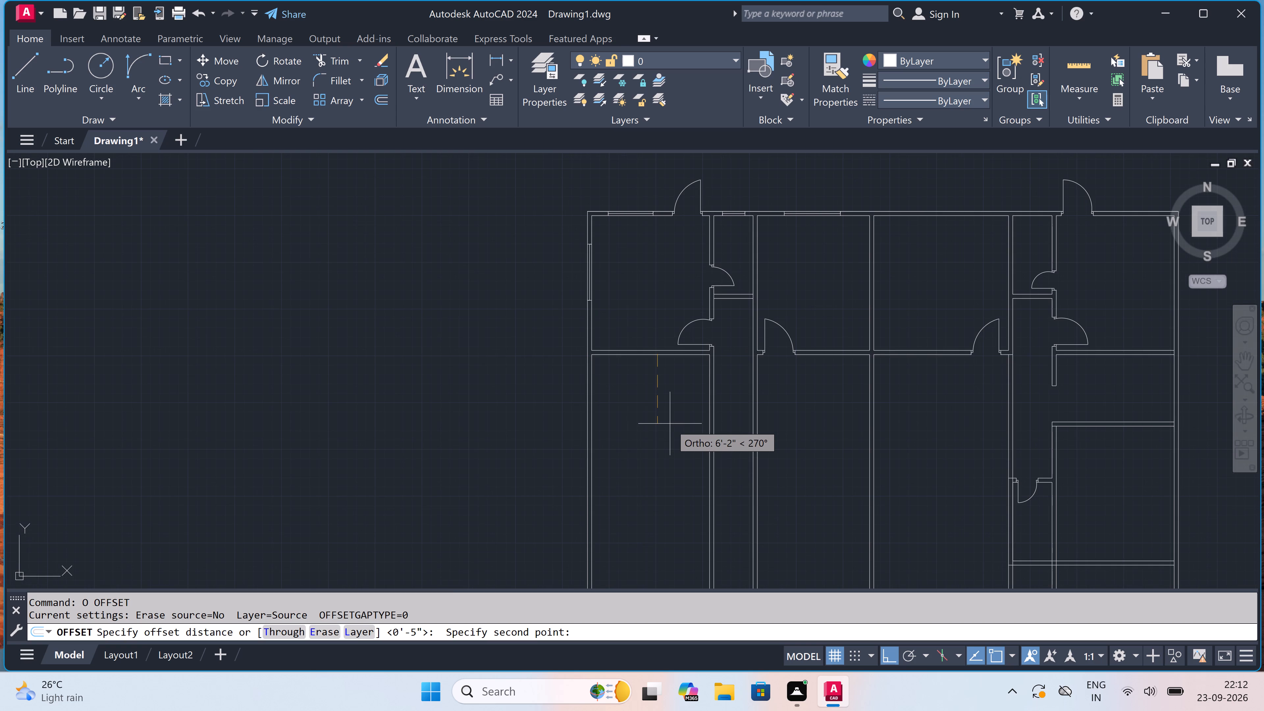
scroll(669, 424, up, 2)
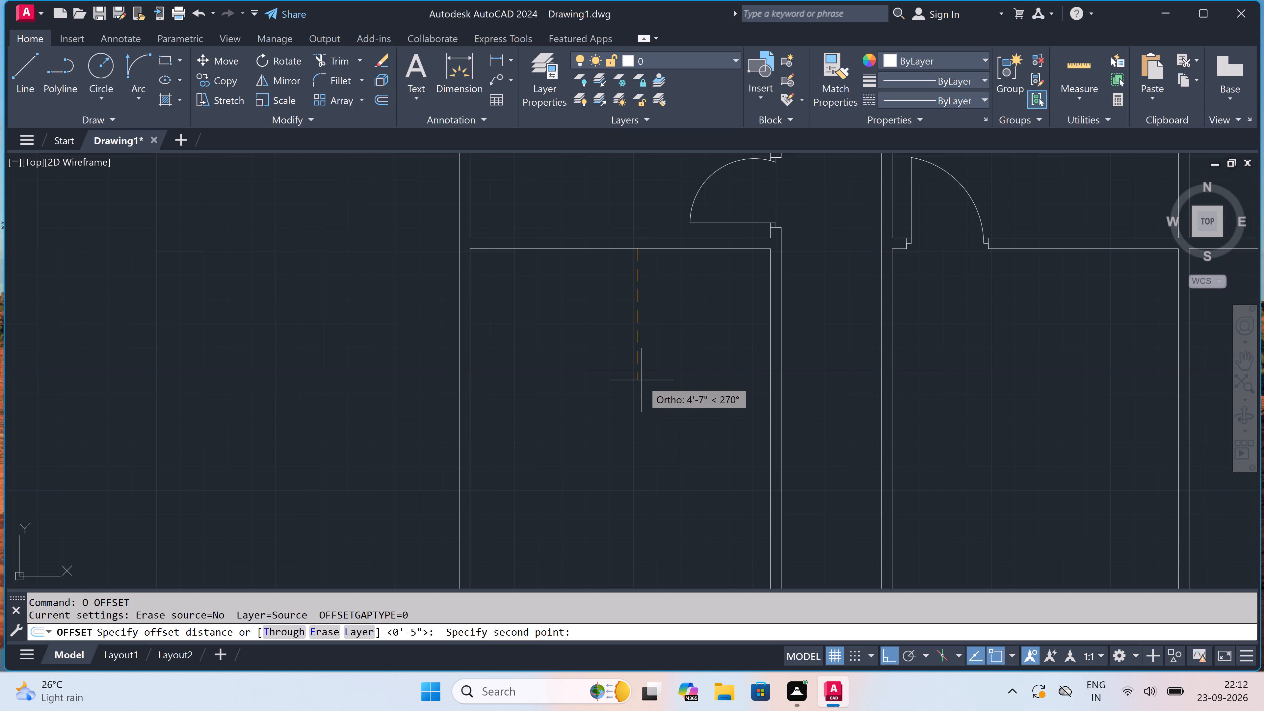
text(6')
key(space)
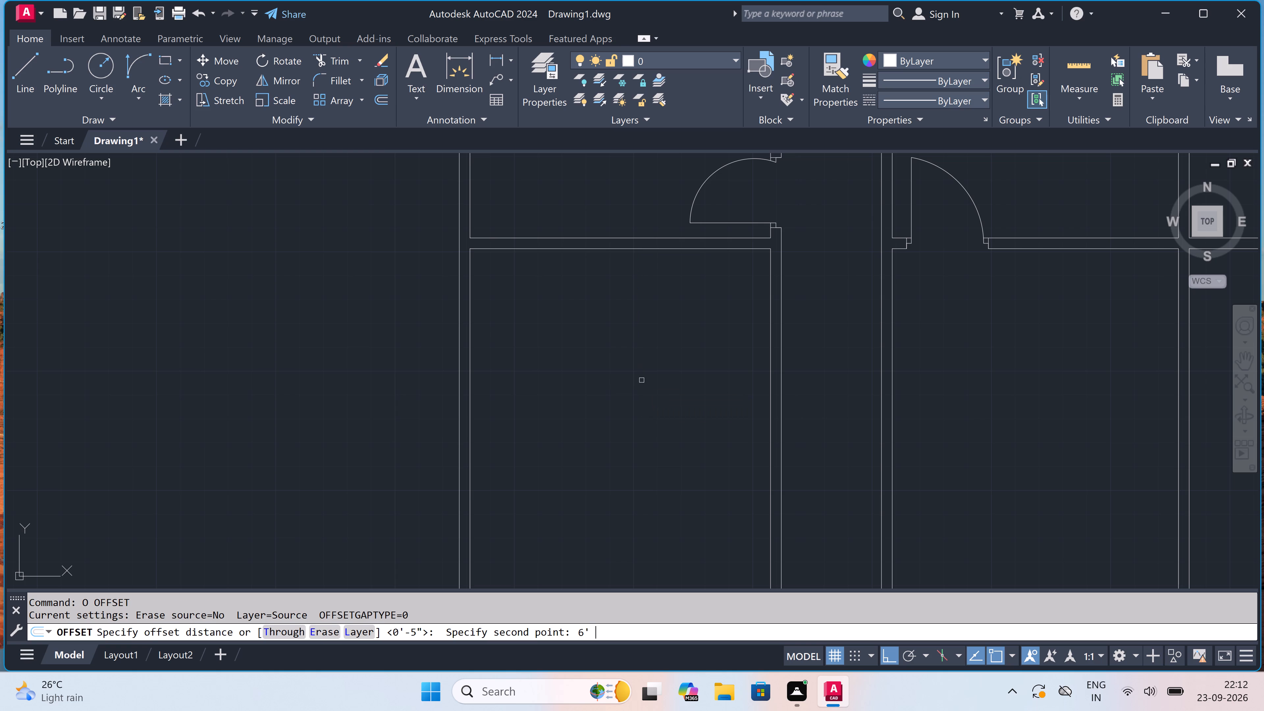
click(632, 250)
click(630, 281)
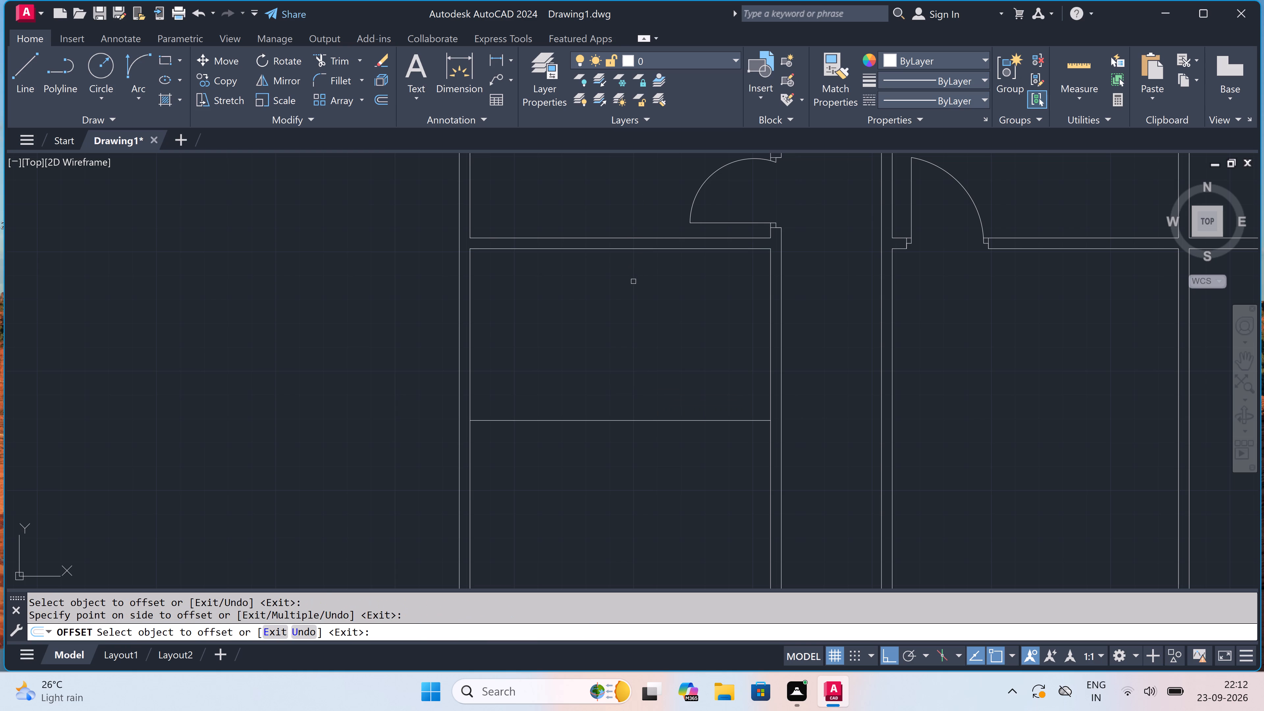
key(Escape)
Offset the new line in the leftmost room 4.5" downward to form the second face of a cross wall.
key(space)
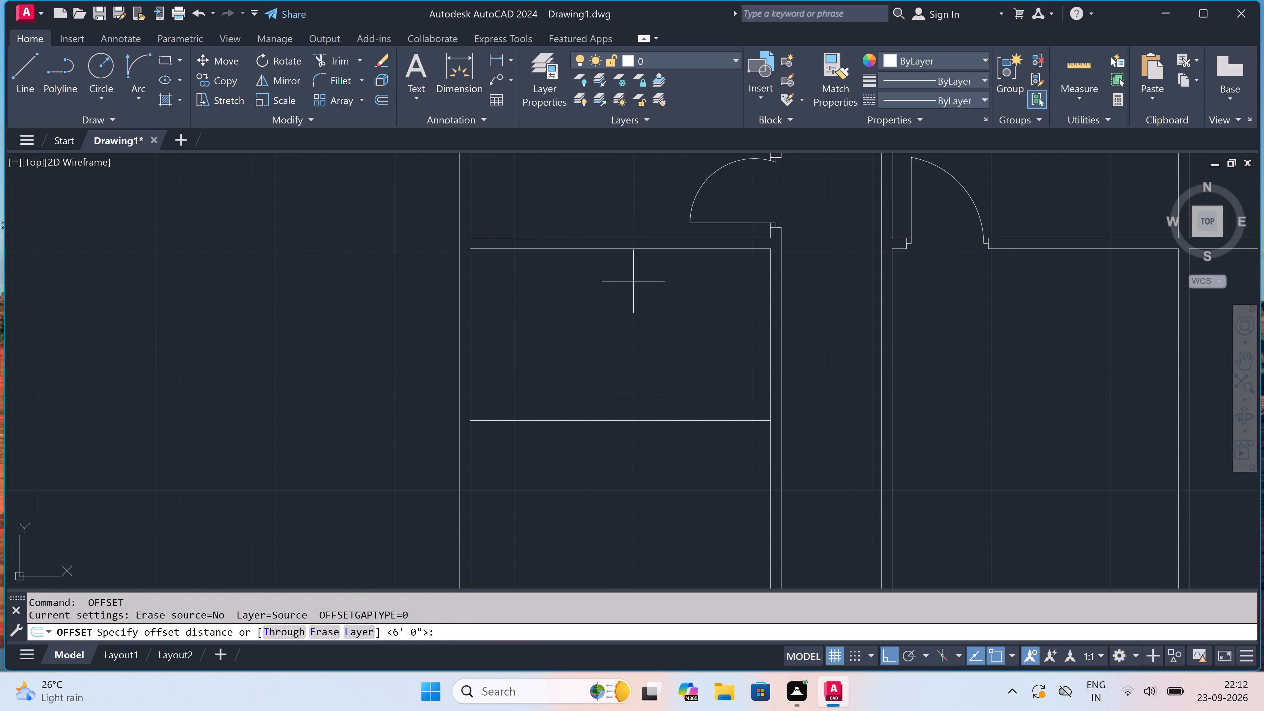
scroll(648, 330, down, 1)
scroll(641, 388, up, 1)
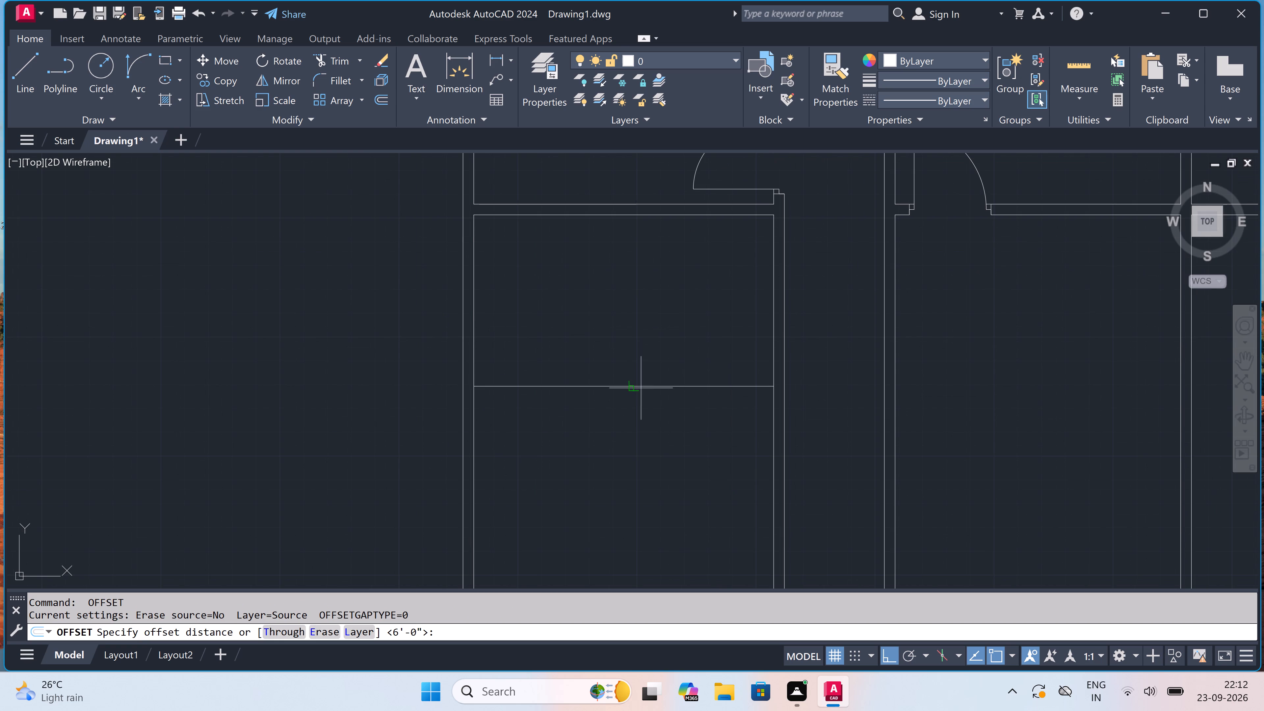
click(641, 387)
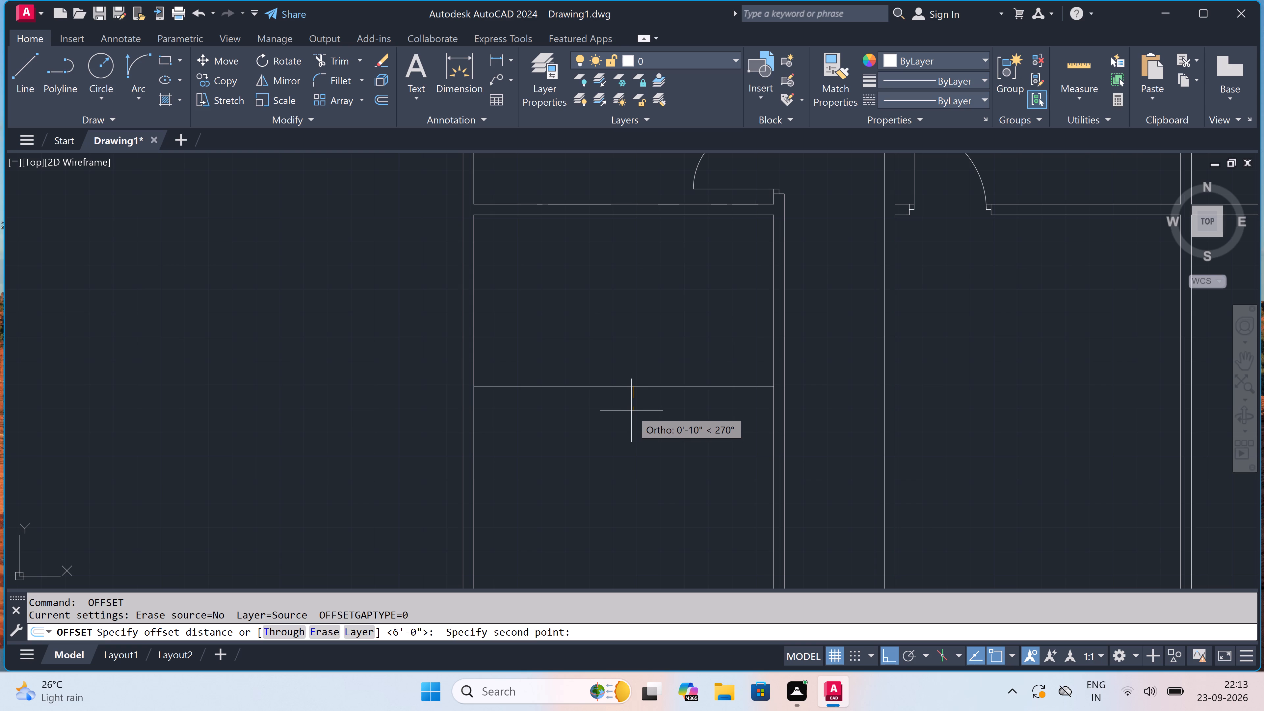
text(4.5")
key(space)
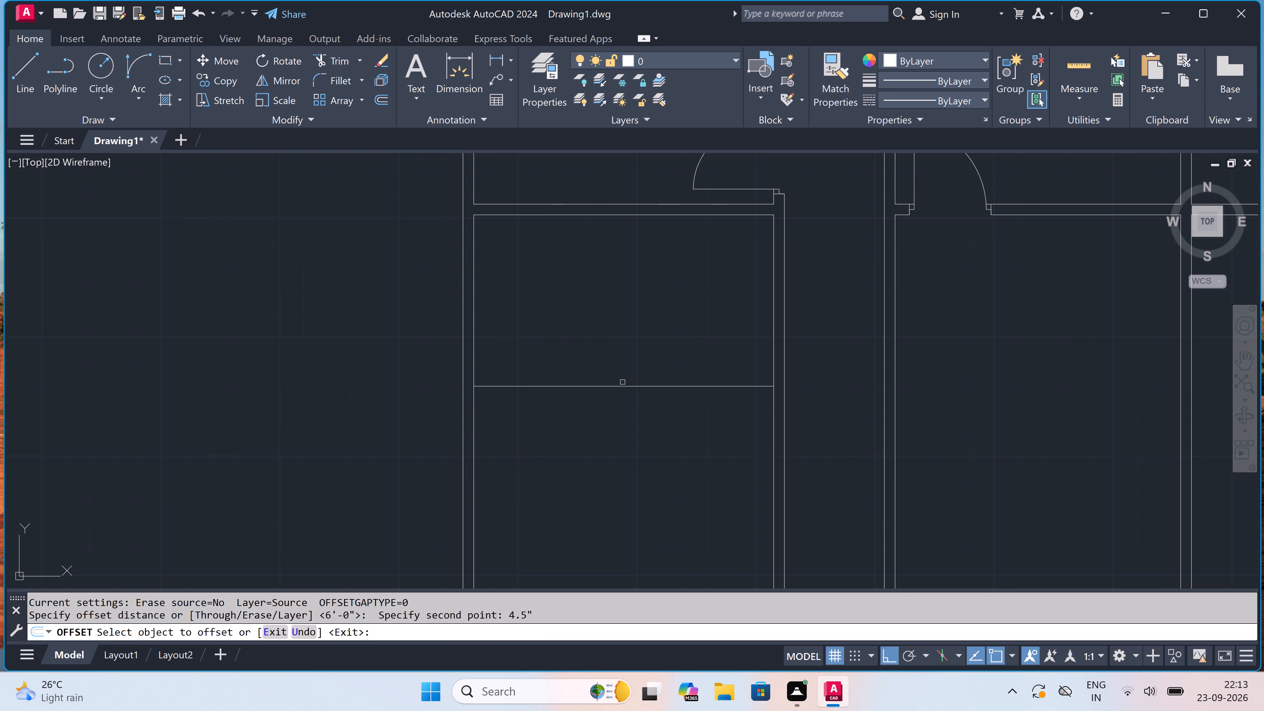
click(622, 387)
click(633, 419)
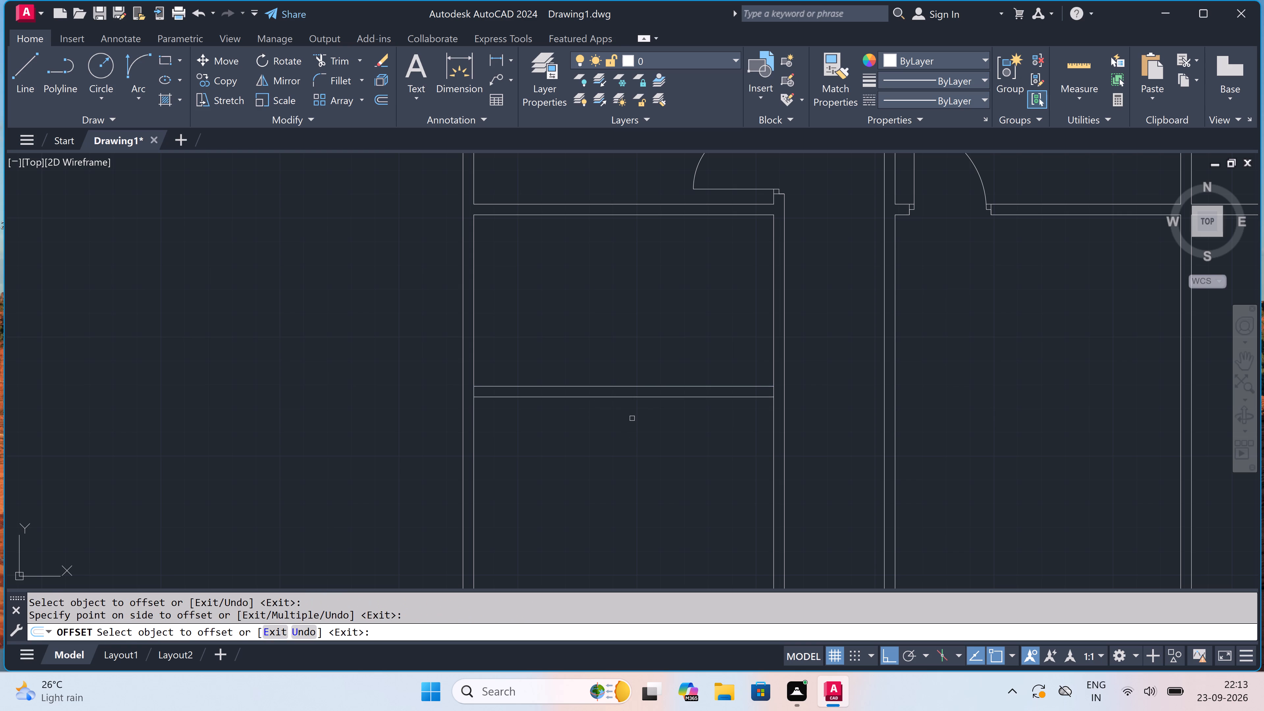
key(Escape)
Offset the lower face of the leftmost room's new cross wall 12' downward.
key(space)
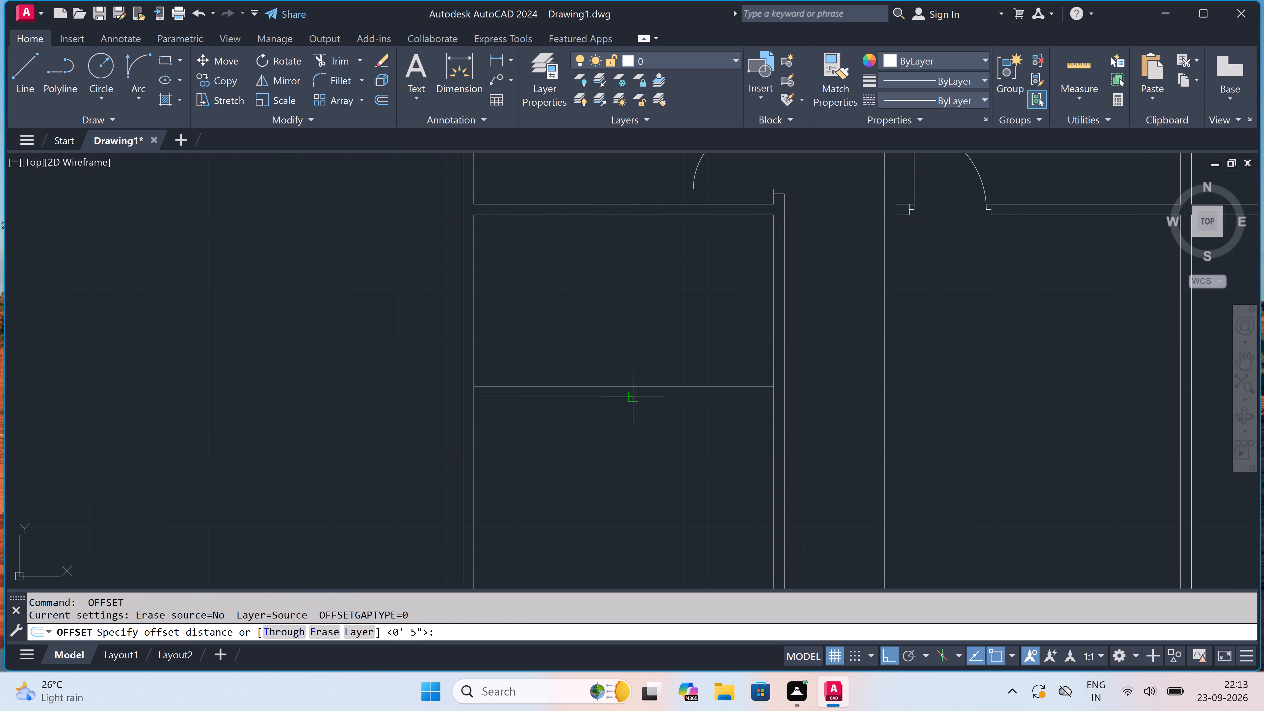
click(630, 399)
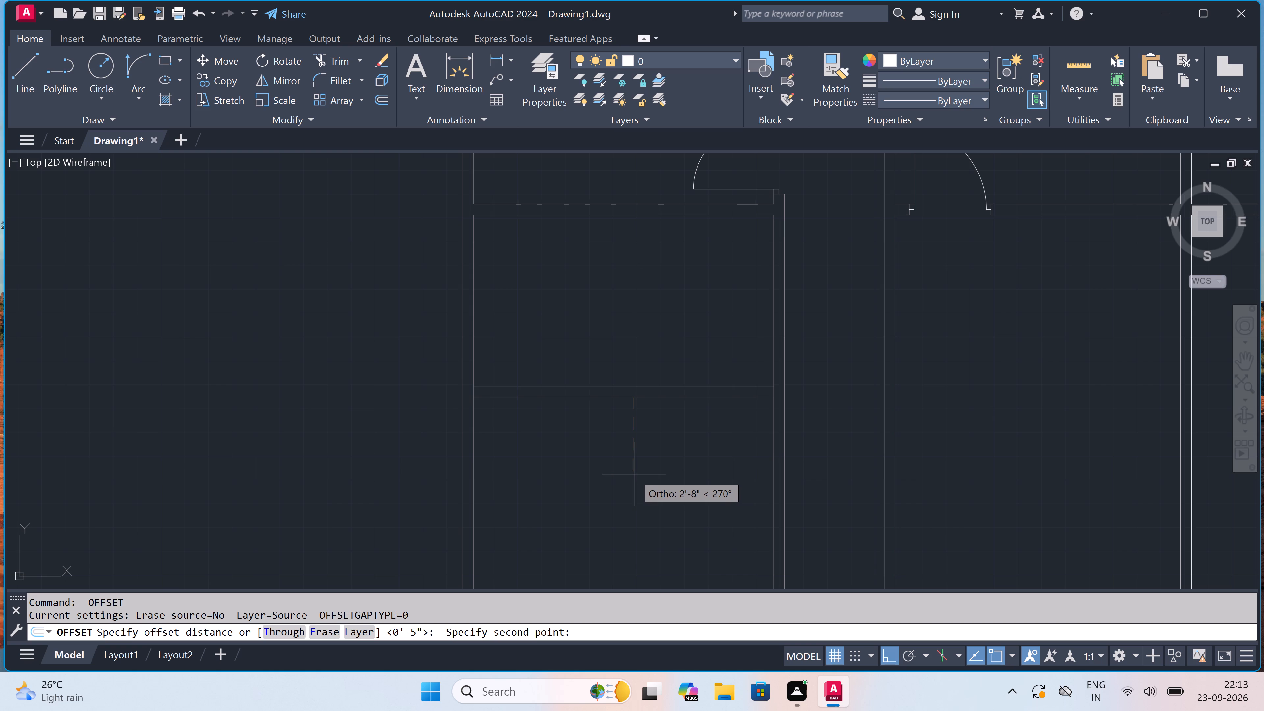
text(12')
key(space)
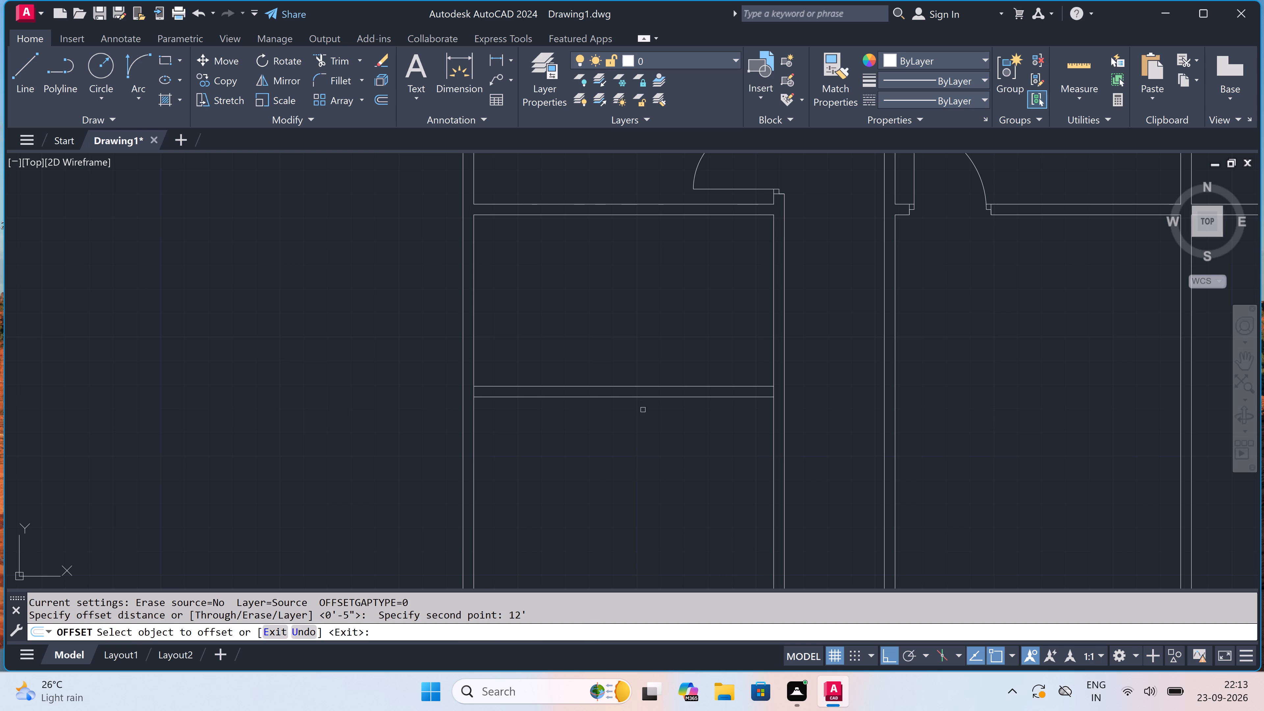
click(640, 399)
click(638, 430)
scroll(638, 430, down, 5)
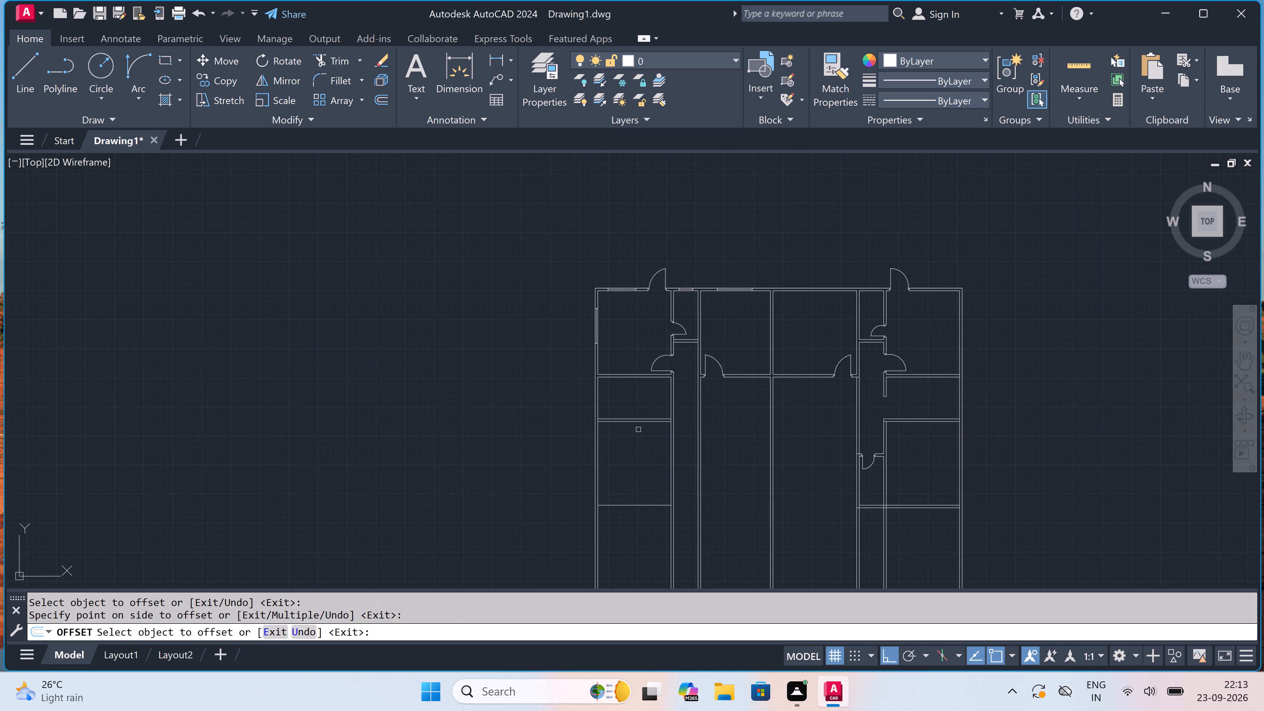
scroll(643, 458, down, 2)
scroll(633, 478, up, 3)
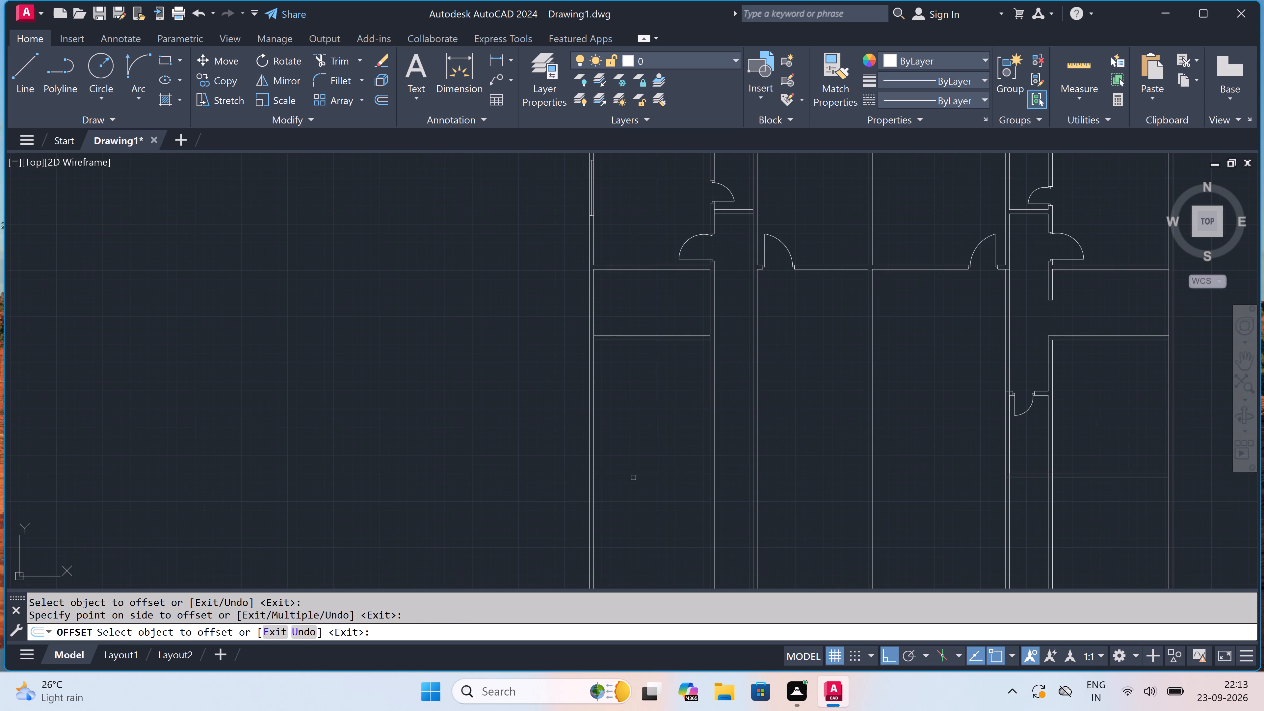
scroll(633, 478, up, 1)
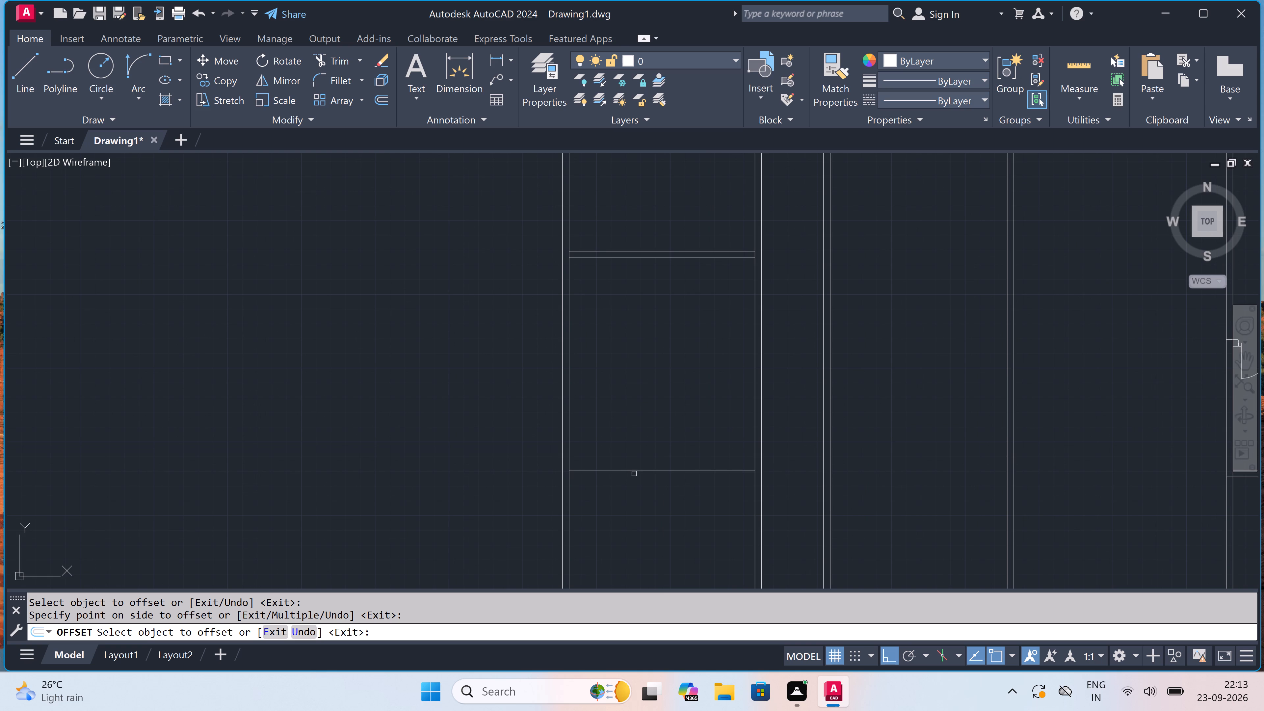
key(Escape)
Extend both faces of the rightmost room's lower cross wall leftward across the right passage and central rooms to the left passage wall.
scroll(636, 472, down, 4)
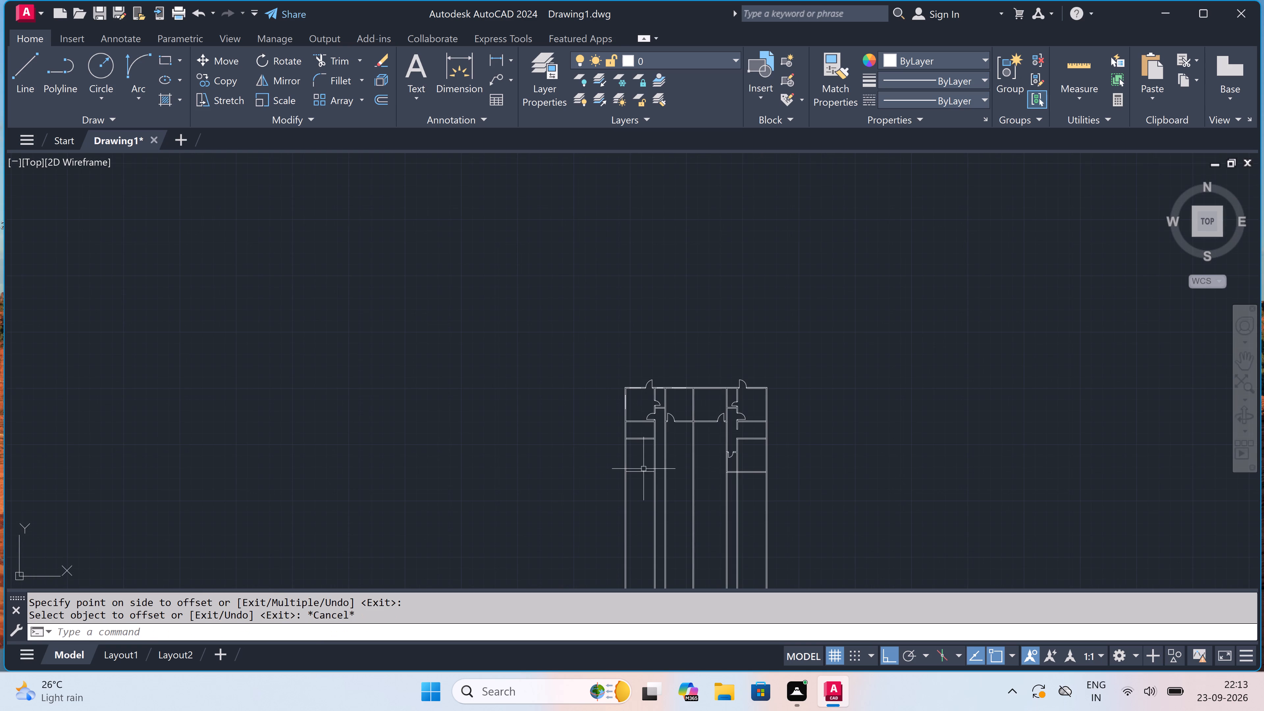
scroll(733, 465, up, 3)
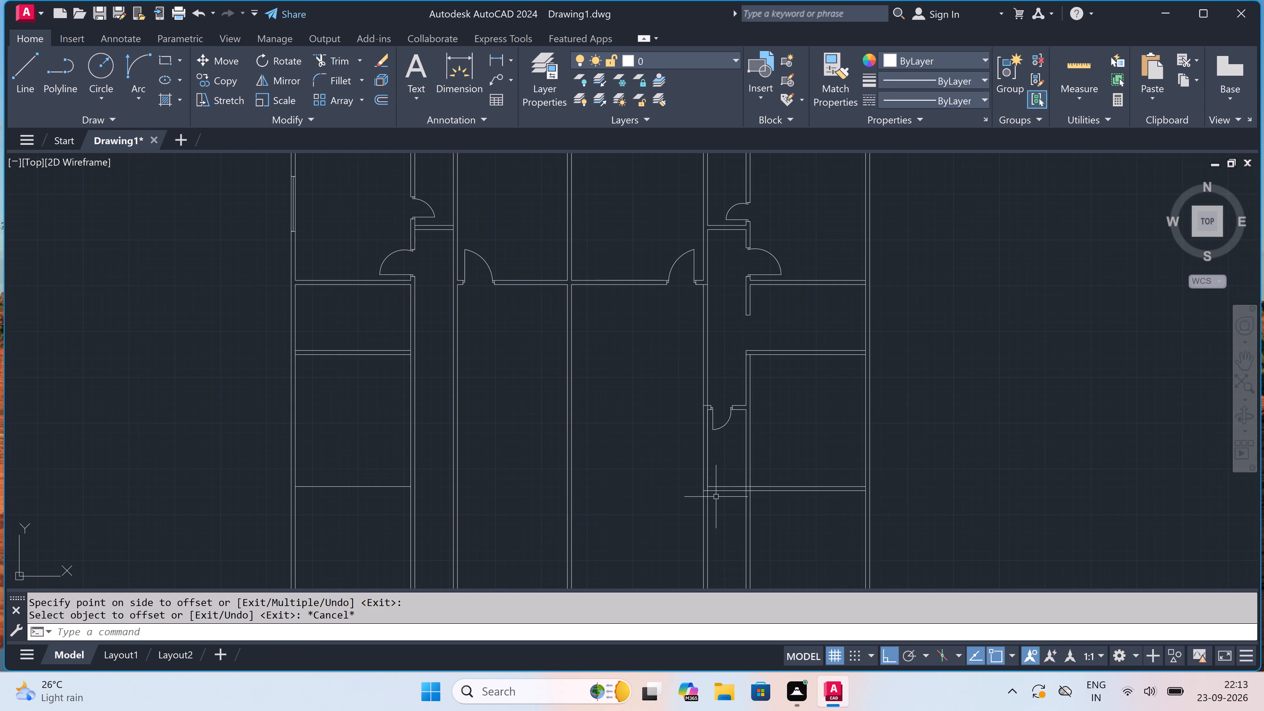
text(ex)
key(space)
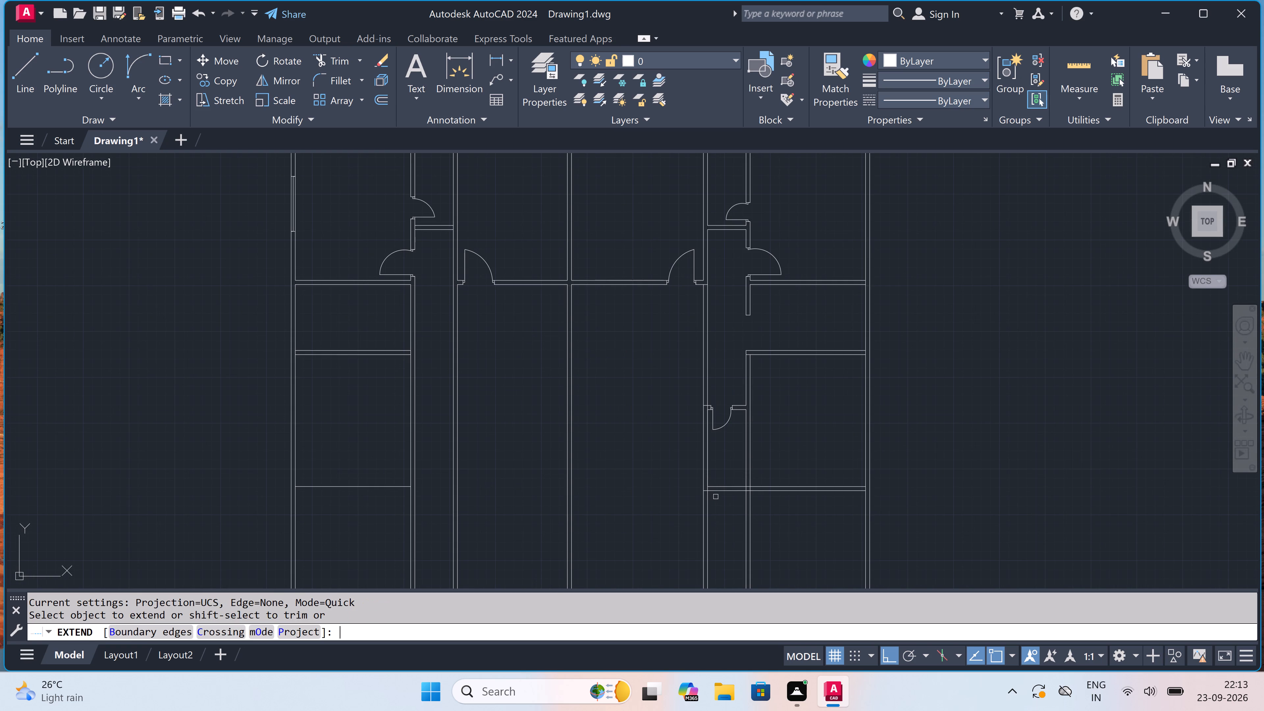
click(722, 479)
click(725, 499)
click(723, 483)
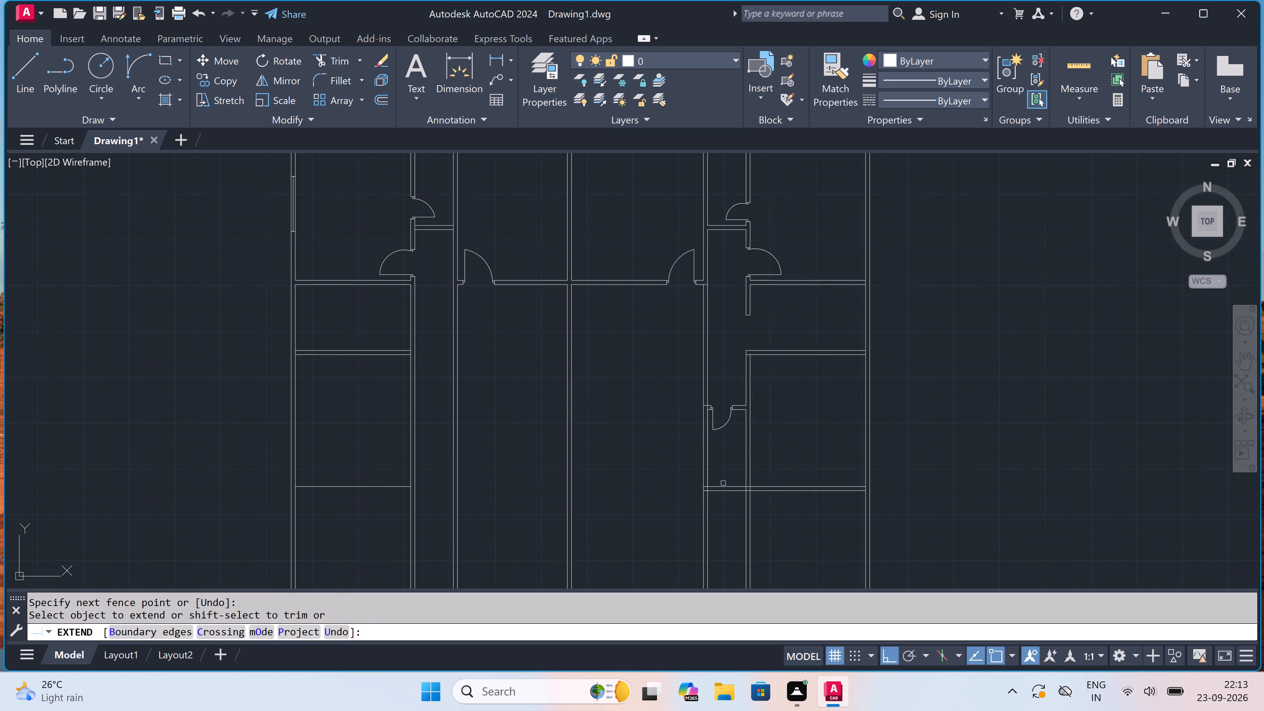
click(726, 495)
click(653, 491)
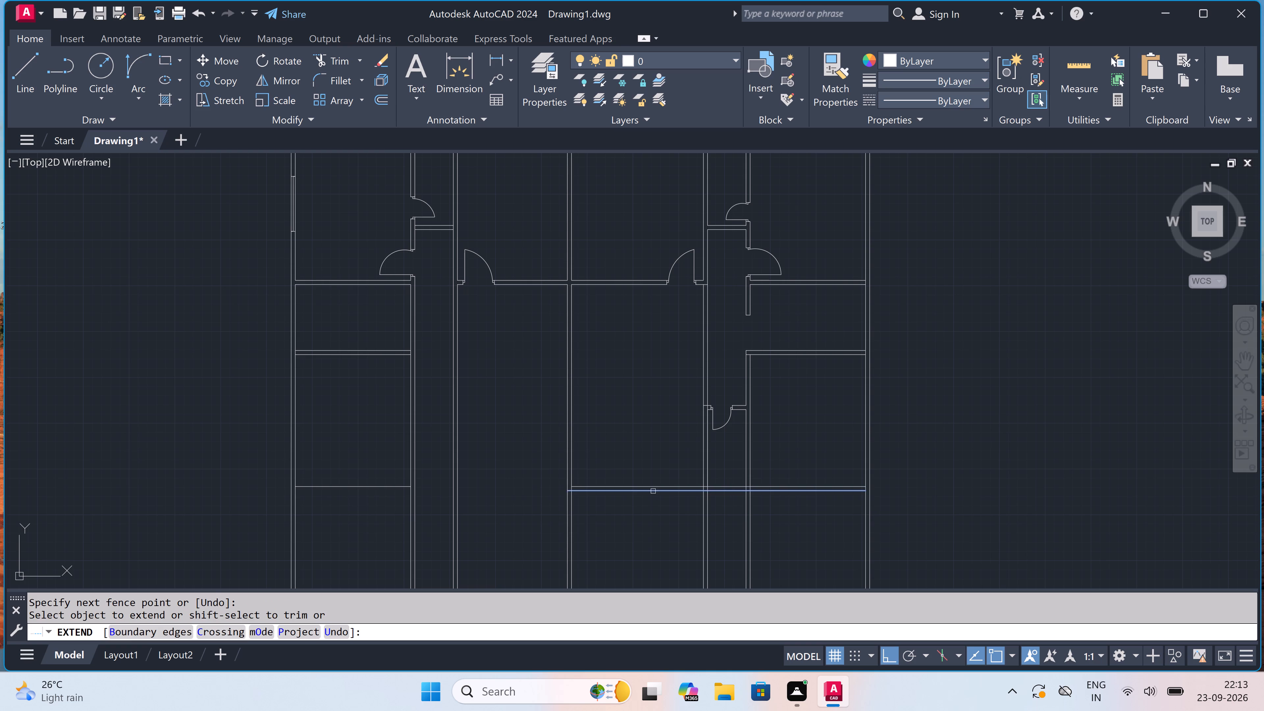
click(653, 483)
drag(629, 445, 630, 457)
drag(622, 564, 622, 558)
click(627, 431)
drag(629, 439, 630, 437)
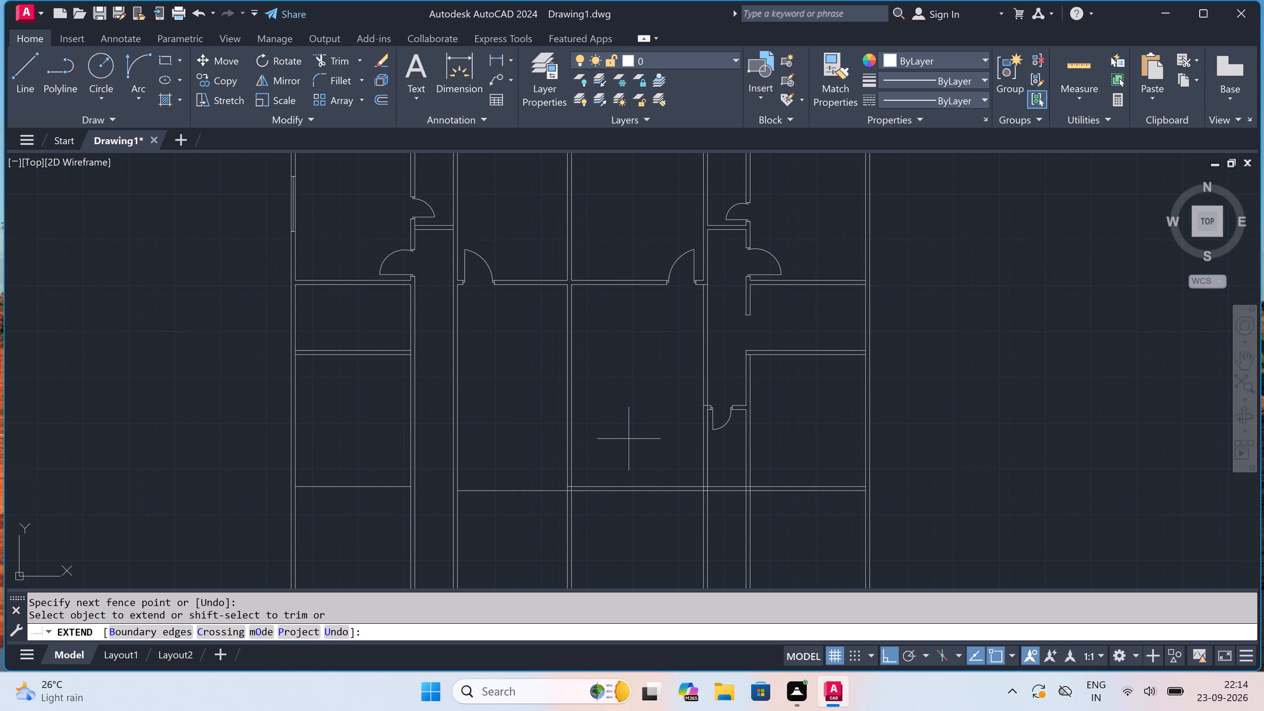
drag(630, 437, 632, 439)
click(635, 555)
Extend both faces of the long cross wall across the left passage and the leftmost room to the left outer wall.
click(497, 478)
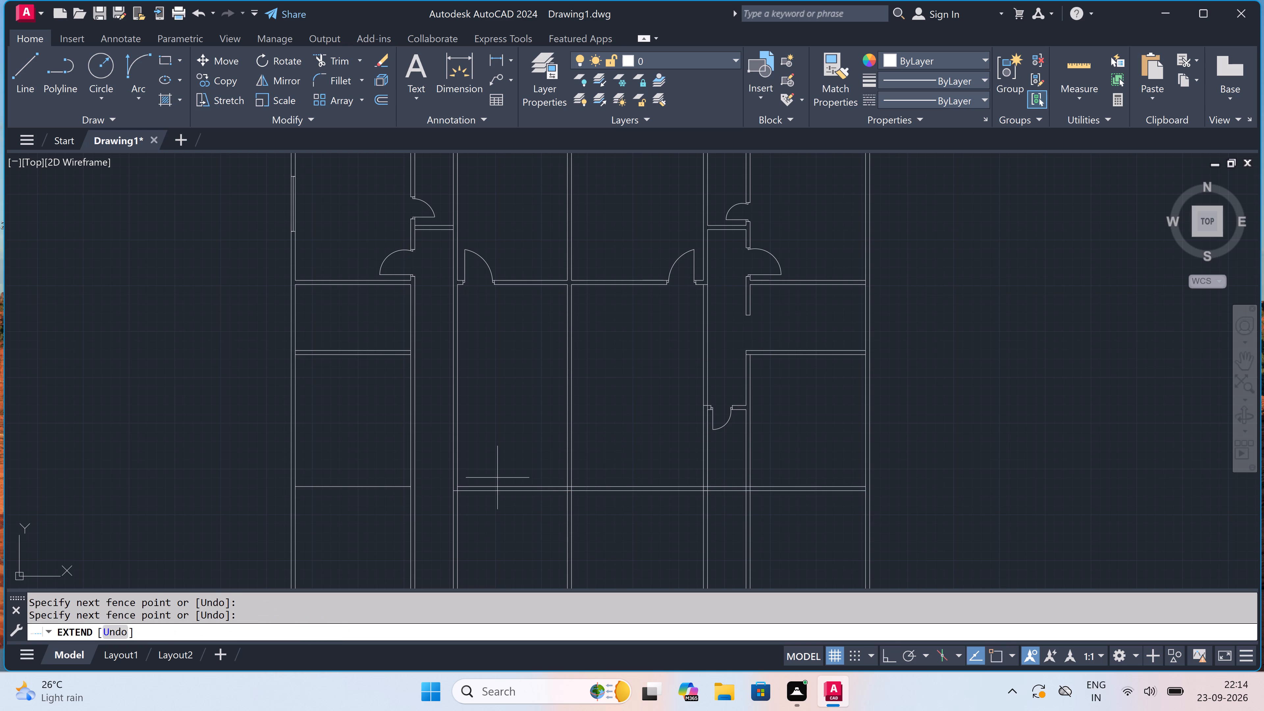
click(498, 519)
click(495, 467)
click(498, 509)
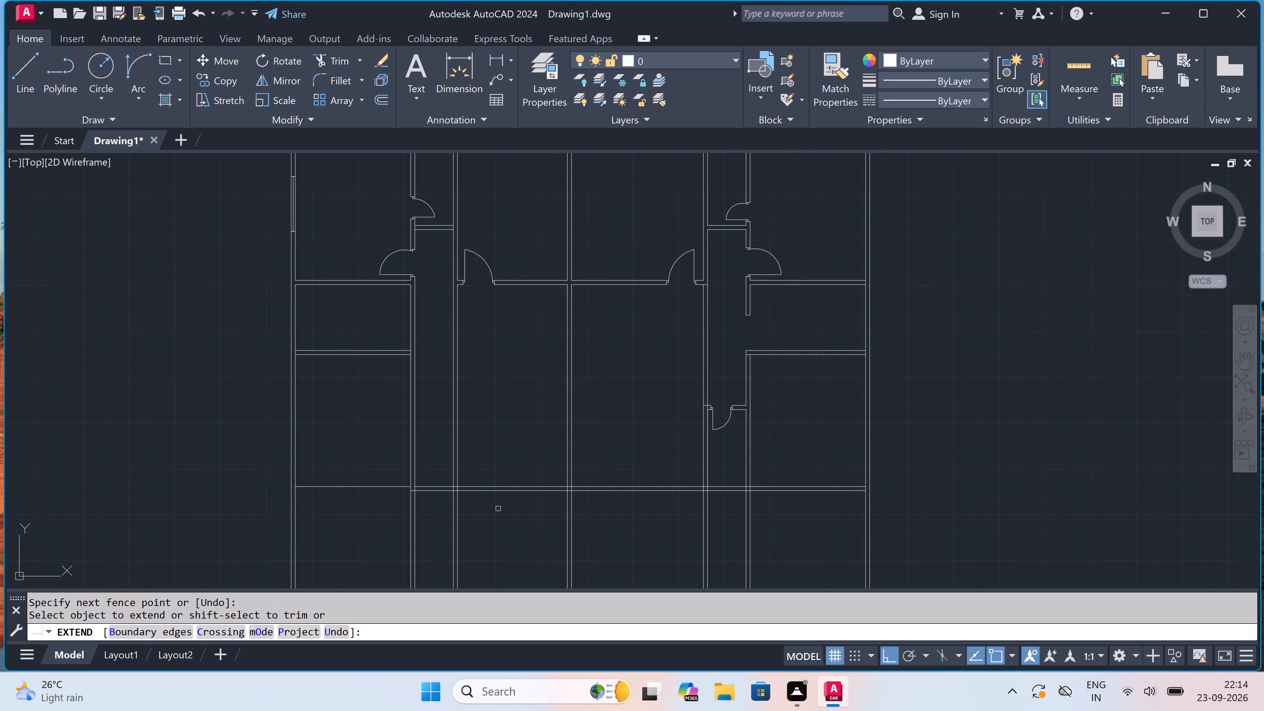
drag(441, 466, 441, 476)
click(448, 505)
click(447, 464)
drag(441, 470, 441, 474)
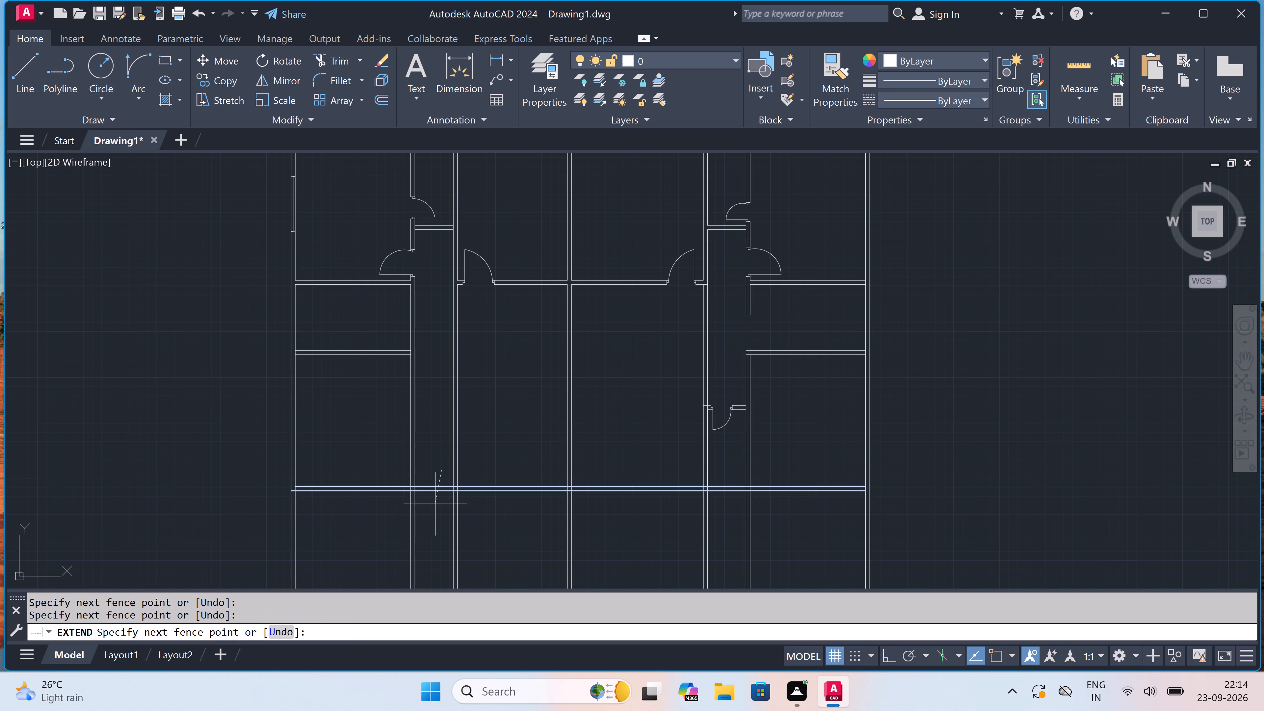
click(435, 507)
scroll(460, 495, down, 3)
scroll(464, 498, up, 2)
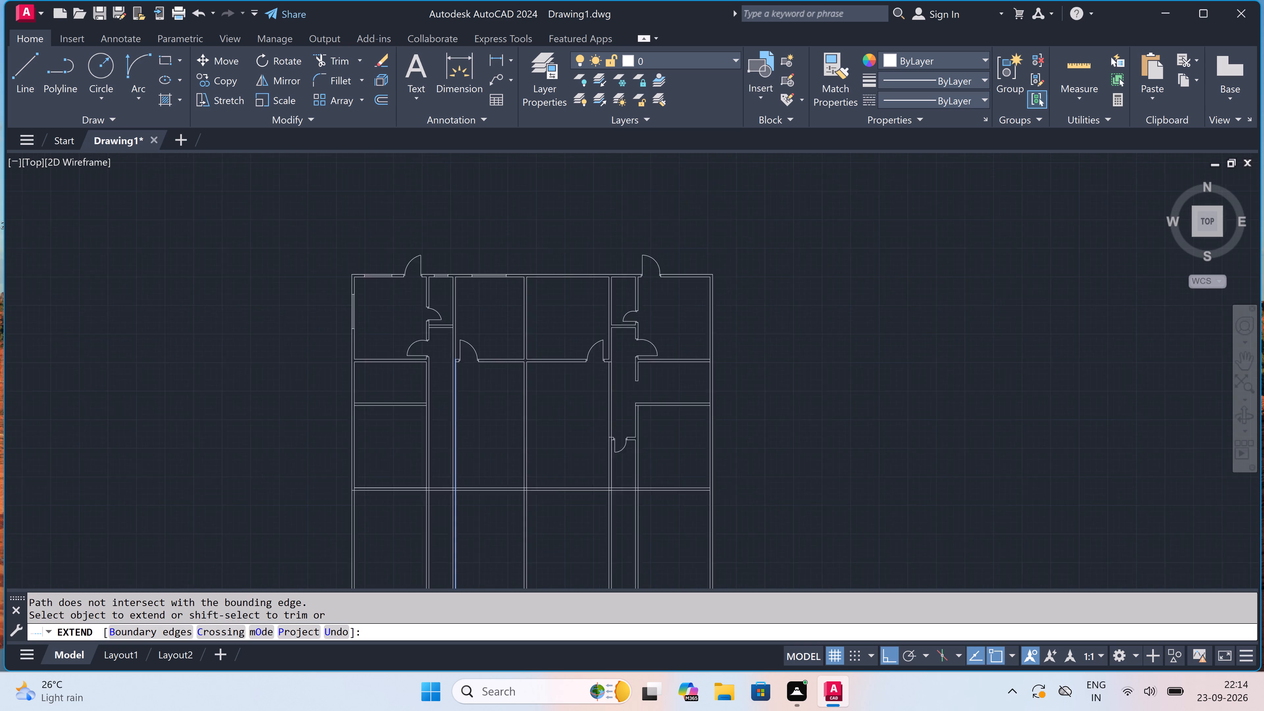
key(Escape)
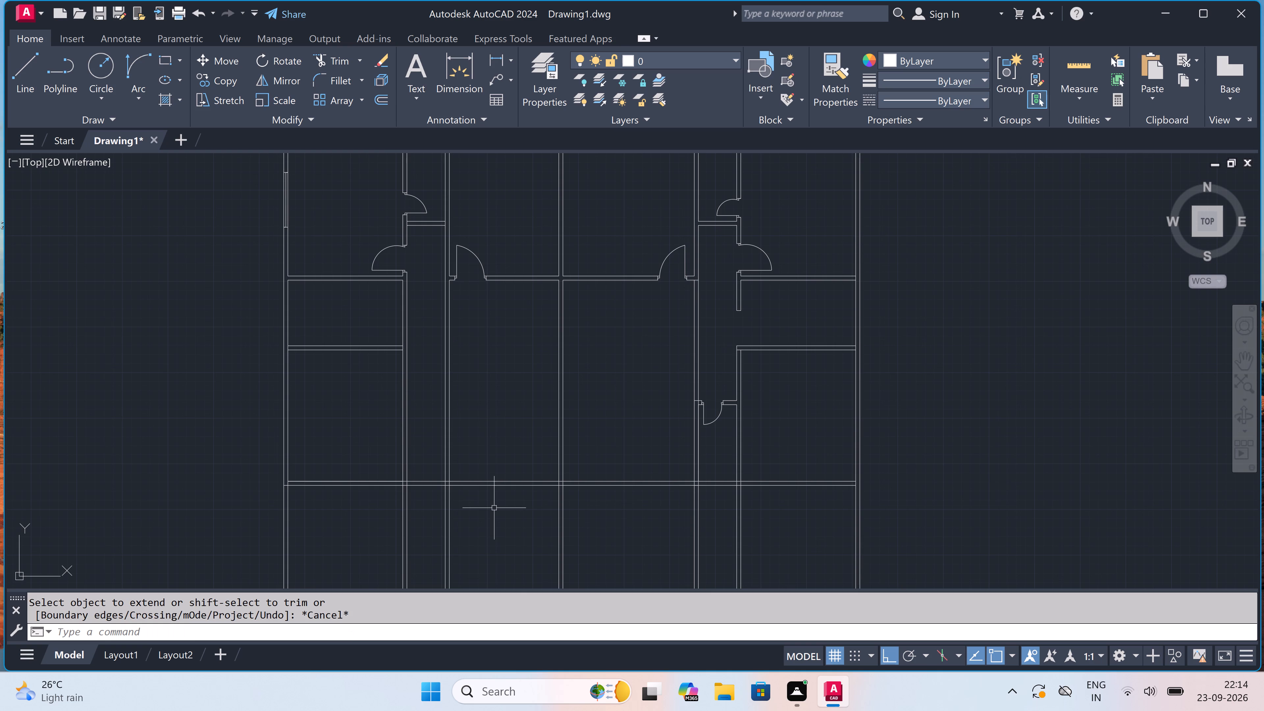
Draw a 4.5" thick wall across the left passage with its lower face 7' above the long cross wall.
scroll(494, 508, down, 1)
scroll(465, 488, up, 3)
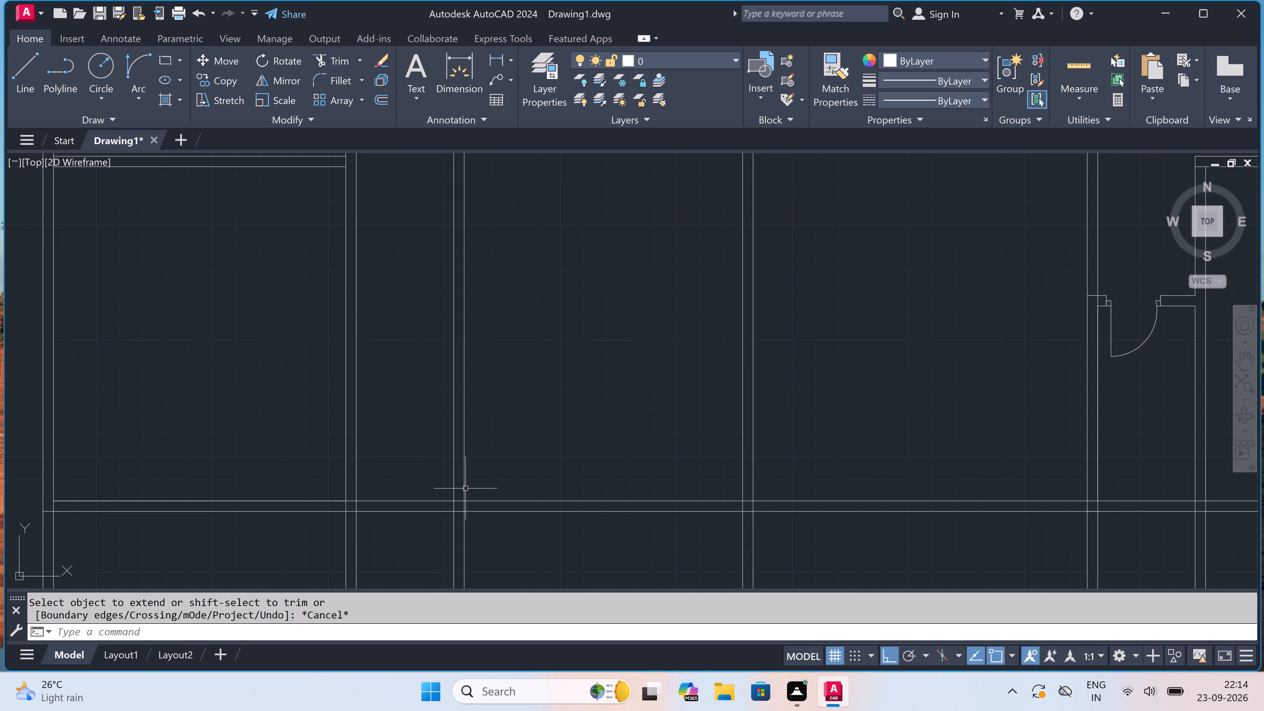
text(l)
key(space)
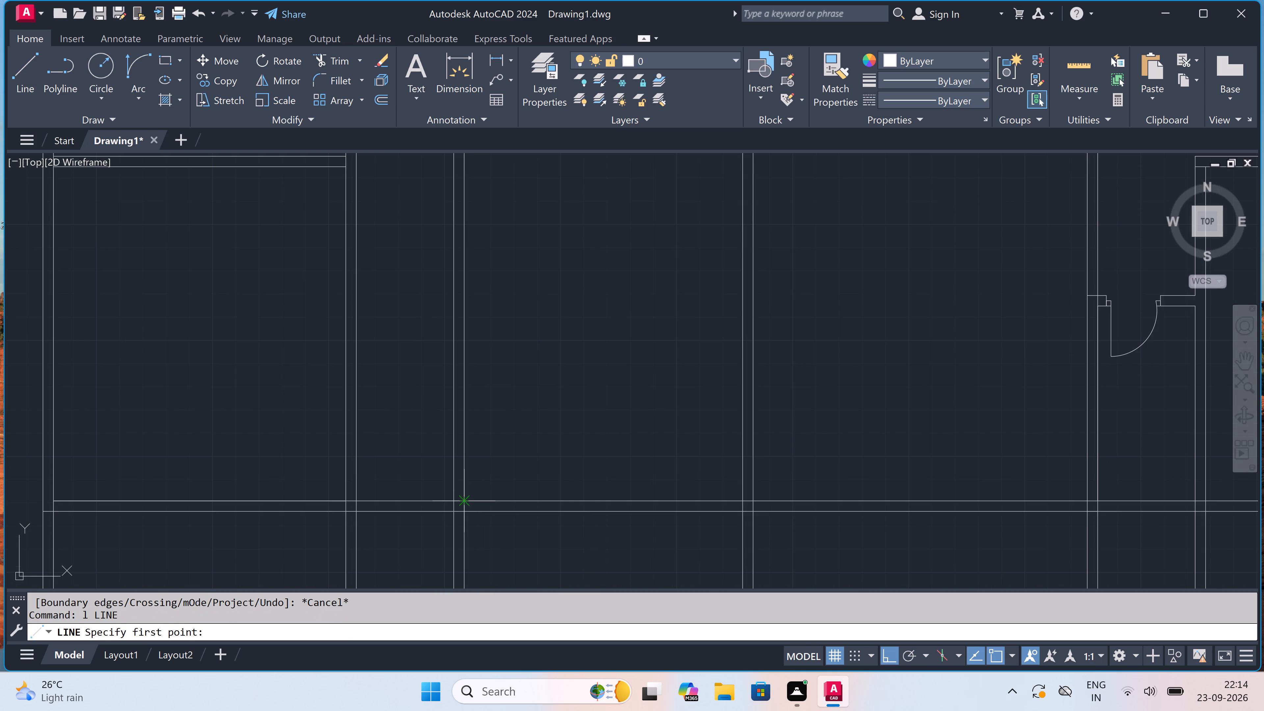
click(450, 498)
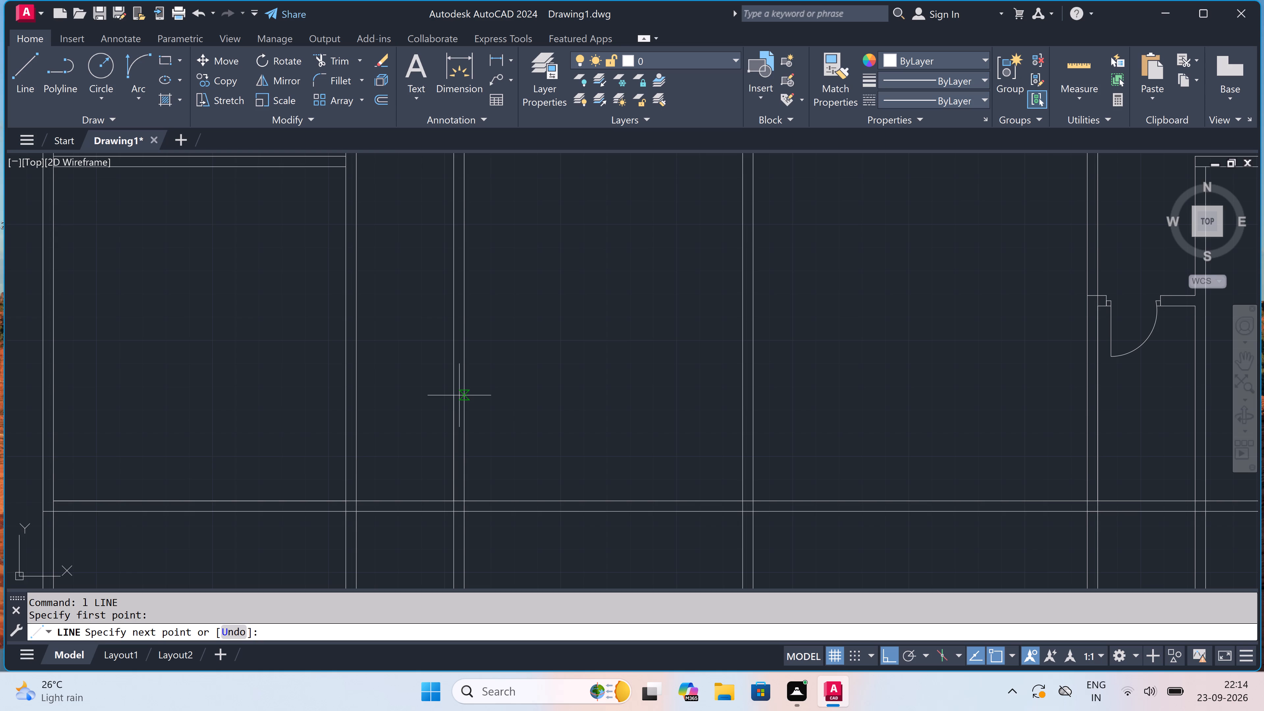
text(7')
key(space)
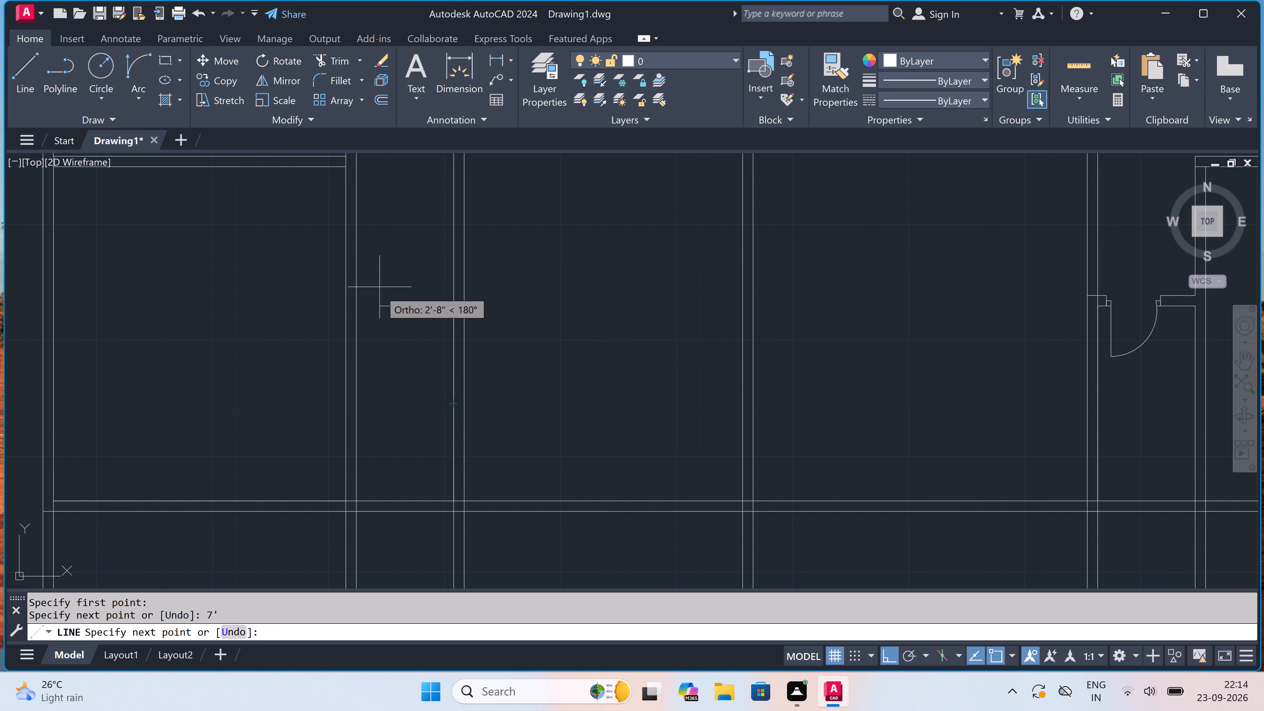
click(355, 306)
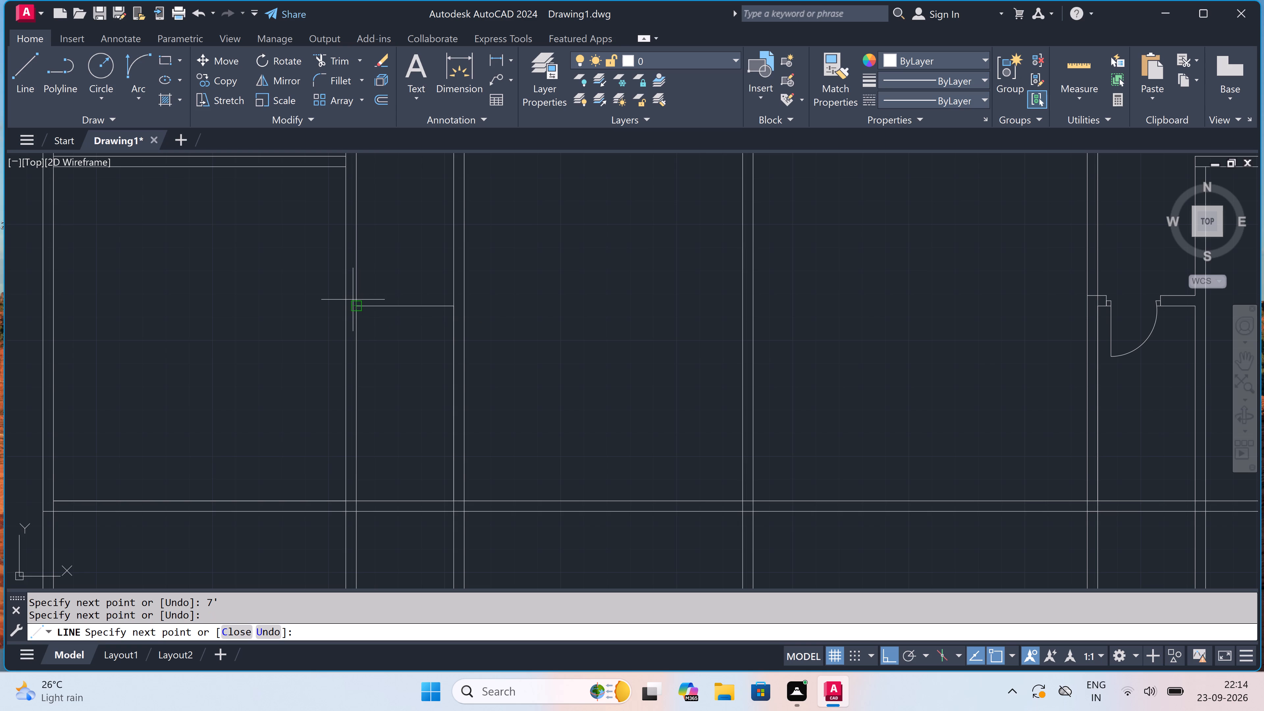
text(4.5")
key(space)
click(463, 296)
key(Escape)
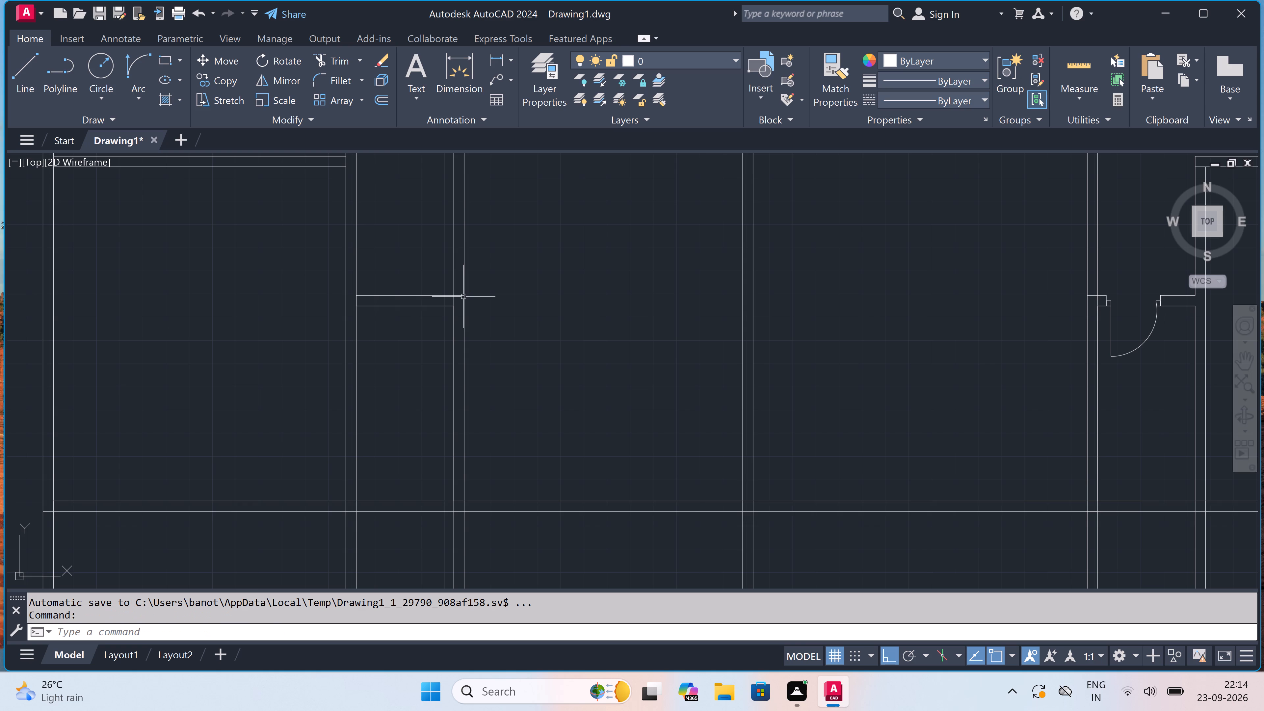
Draw the right door jamb across the left passage's short cross wall, with a 2" stop and a 2' door leaf extending downward.
scroll(457, 290, up, 2)
key(space)
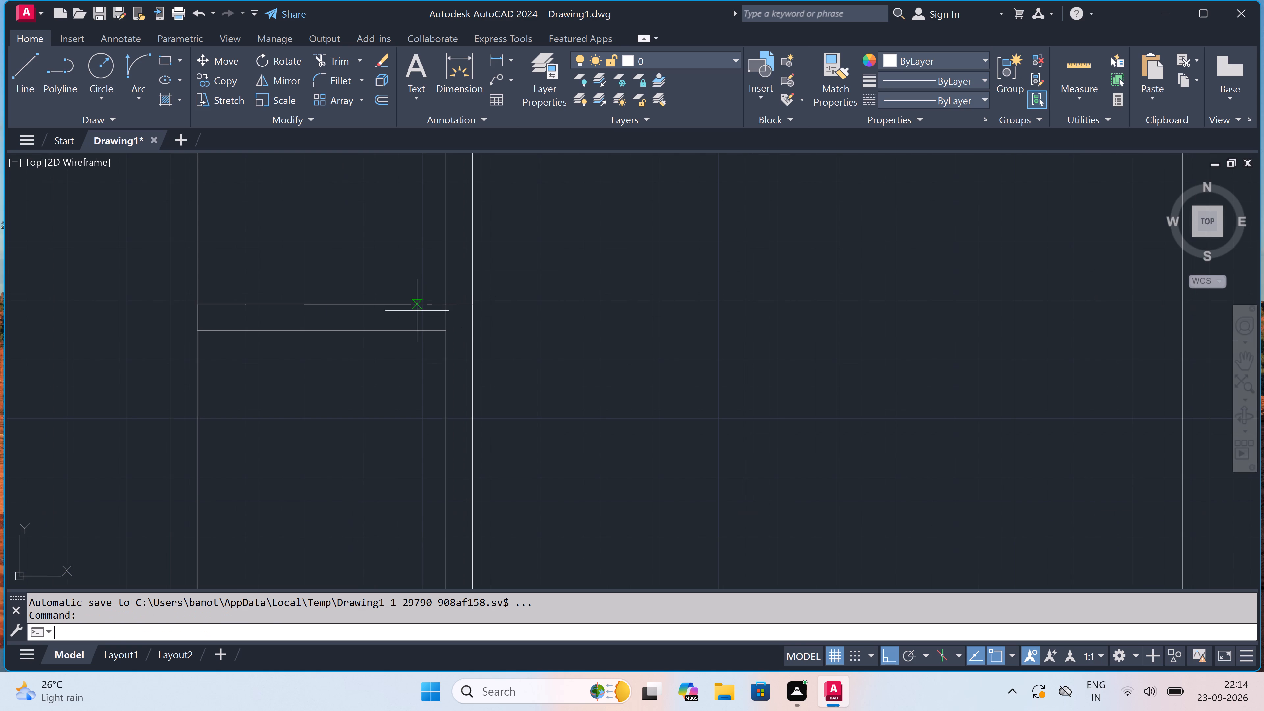
scroll(420, 327, down, 5)
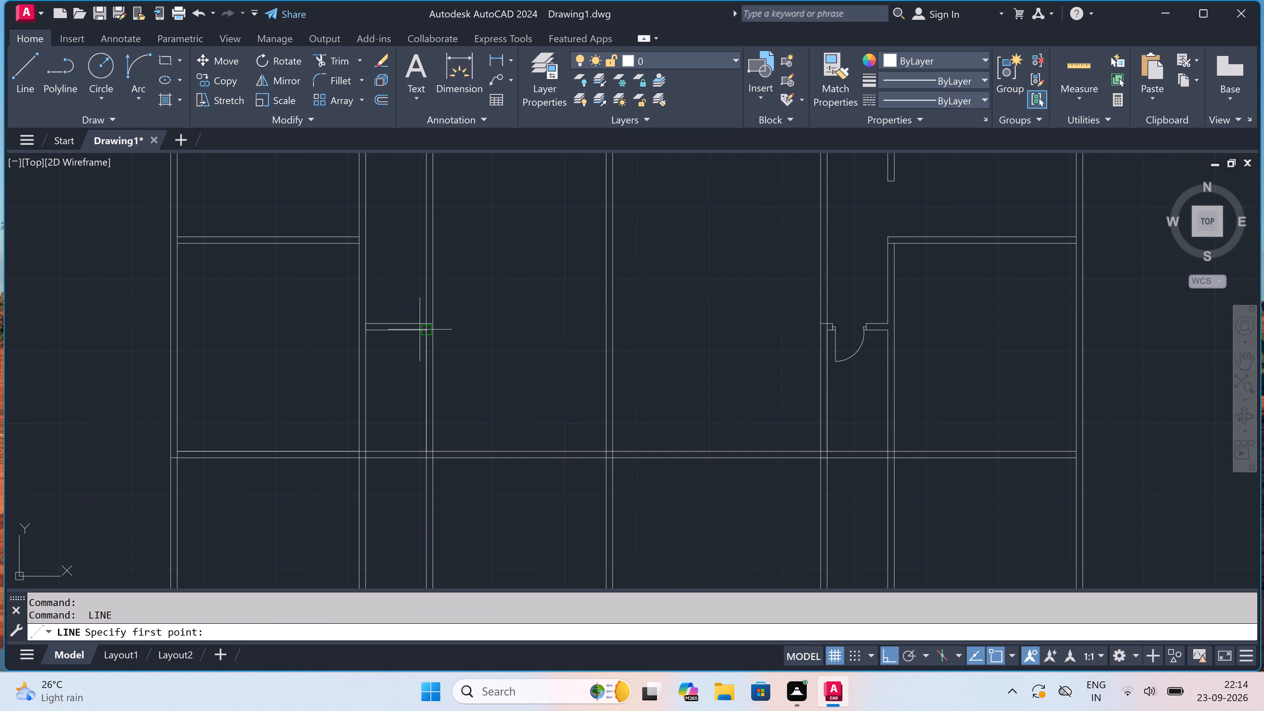
scroll(420, 329, down, 2)
scroll(417, 325, up, 4)
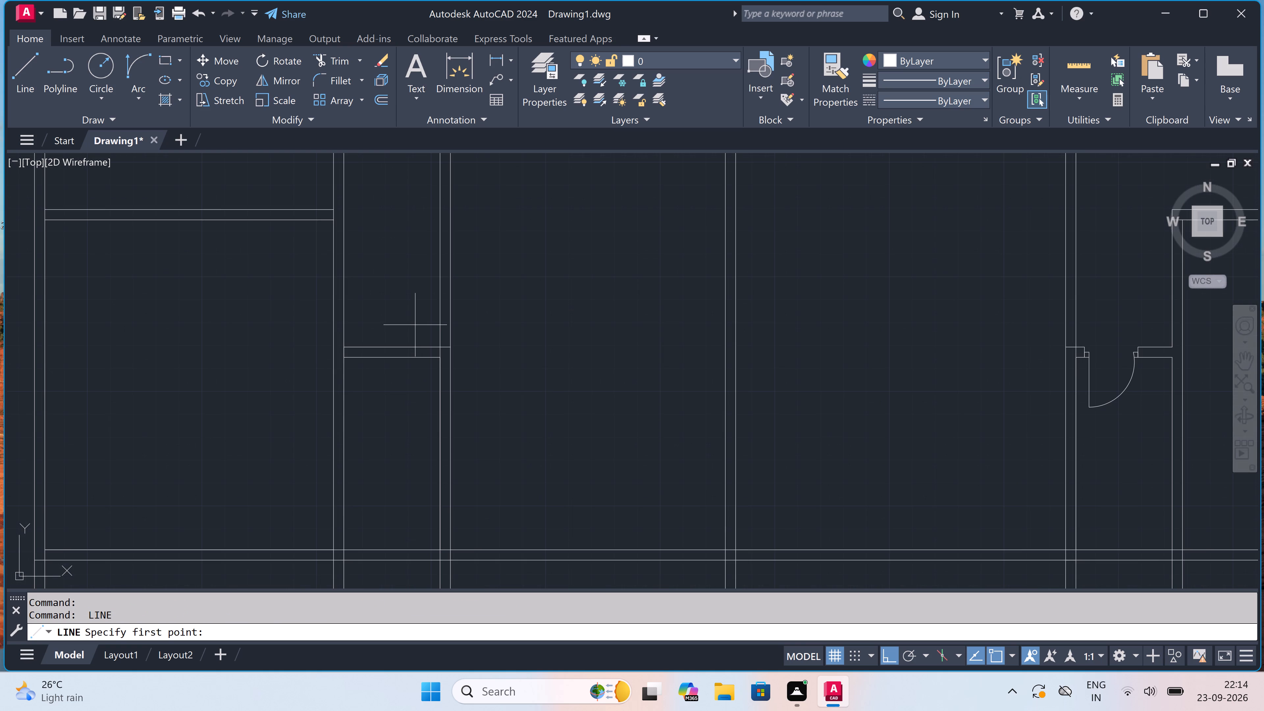
scroll(415, 325, up, 3)
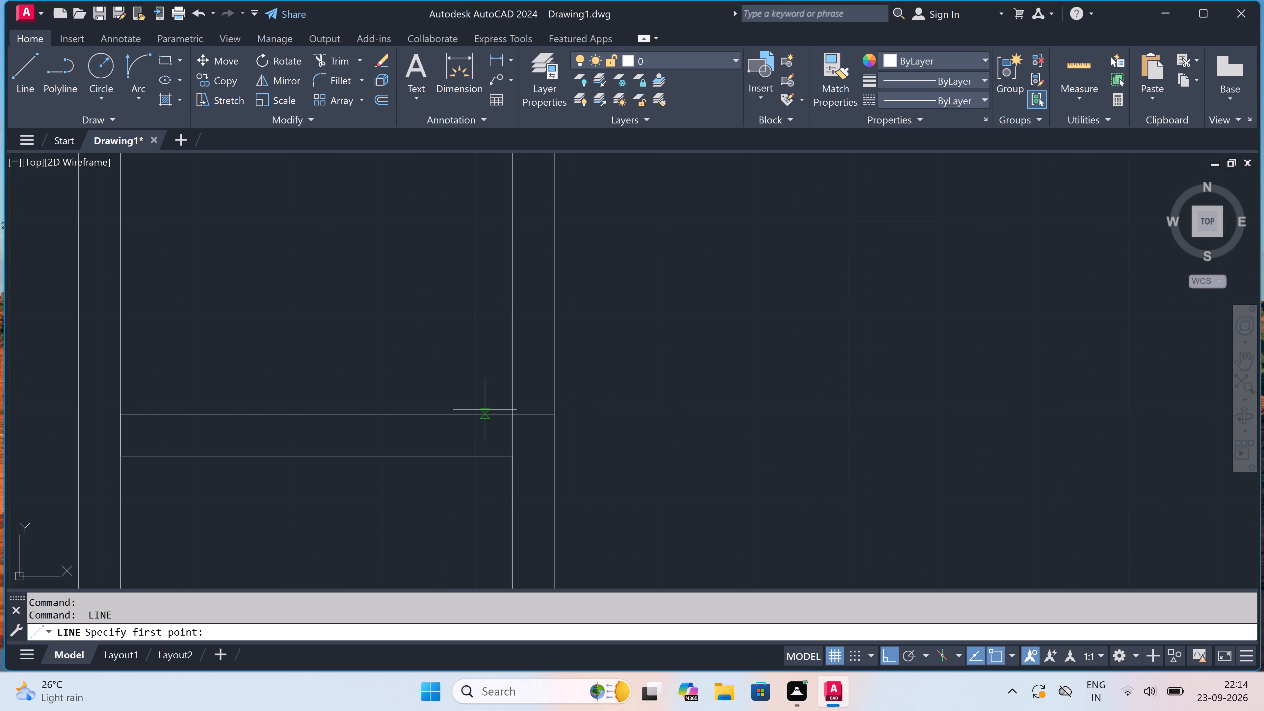
click(478, 413)
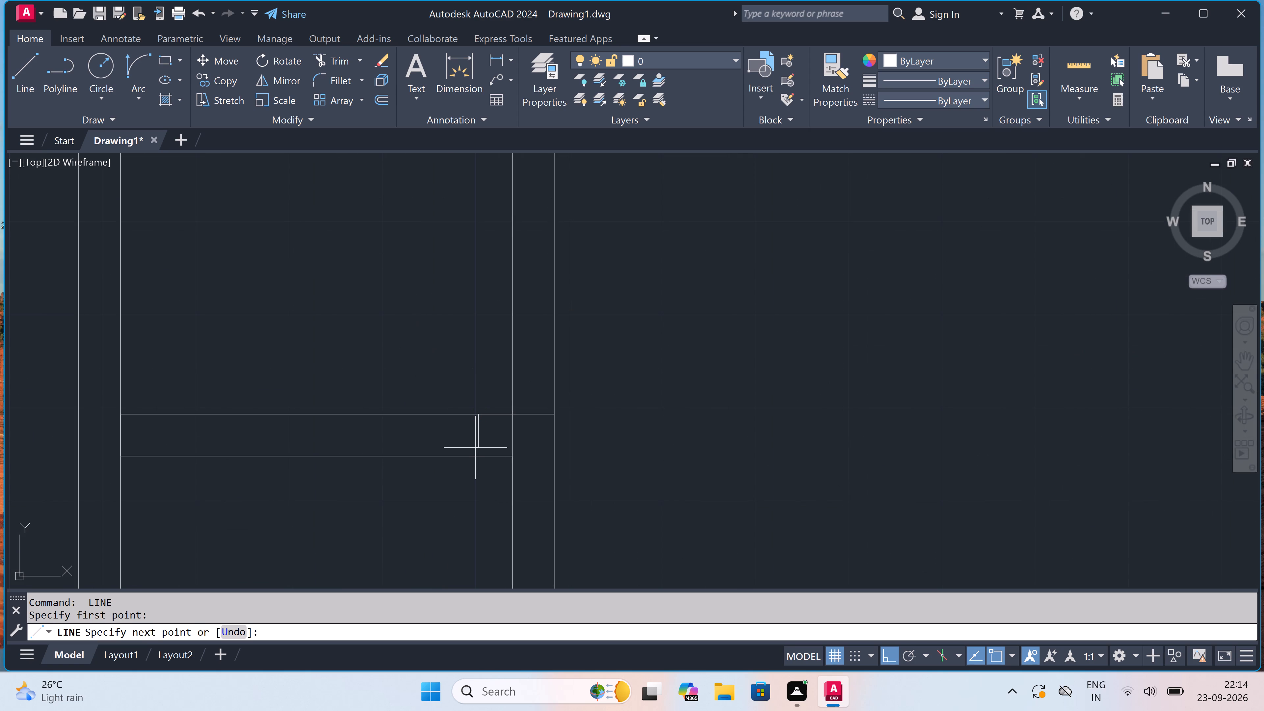
click(475, 459)
click(477, 437)
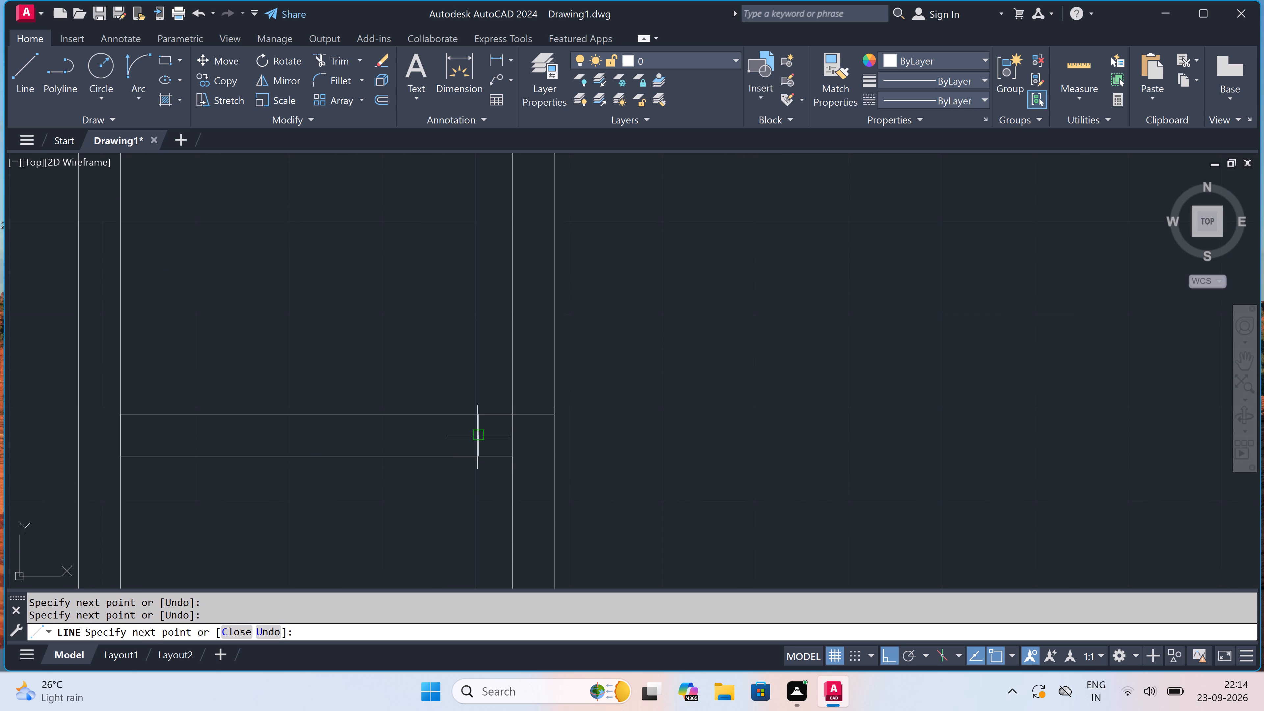
text(2")
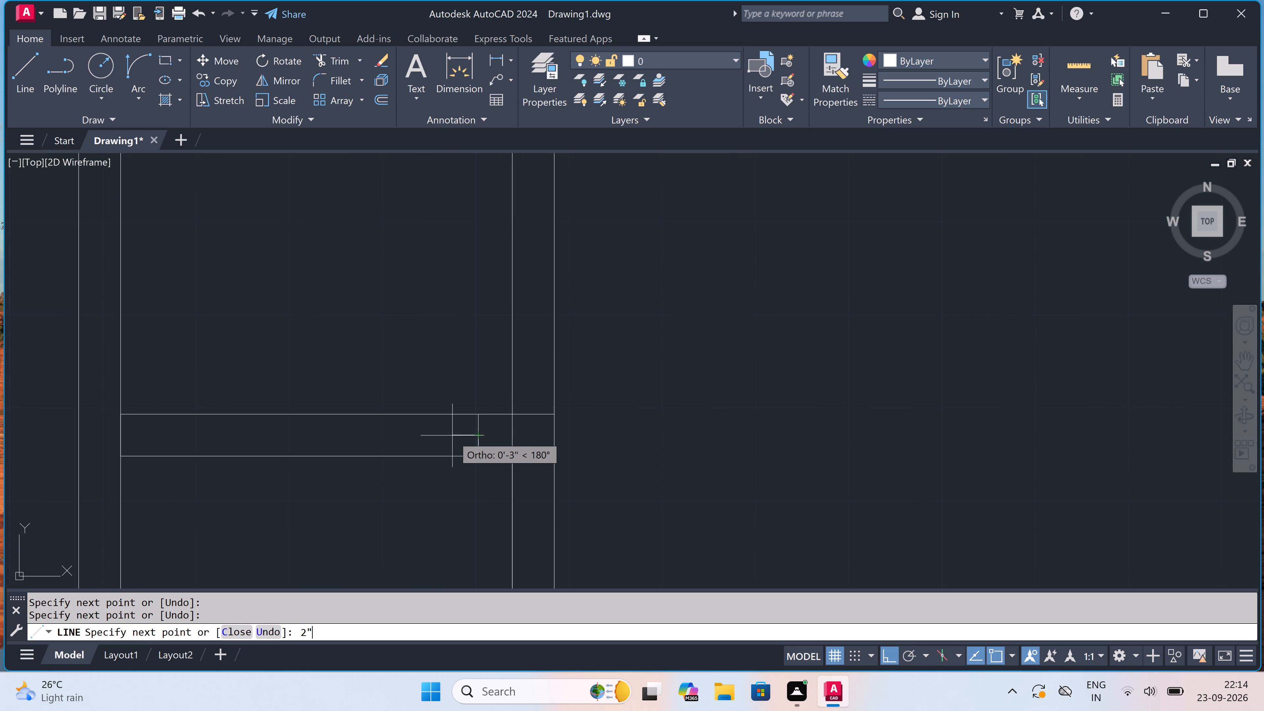
key(space)
text(2')
key(space)
scroll(469, 545, down, 5)
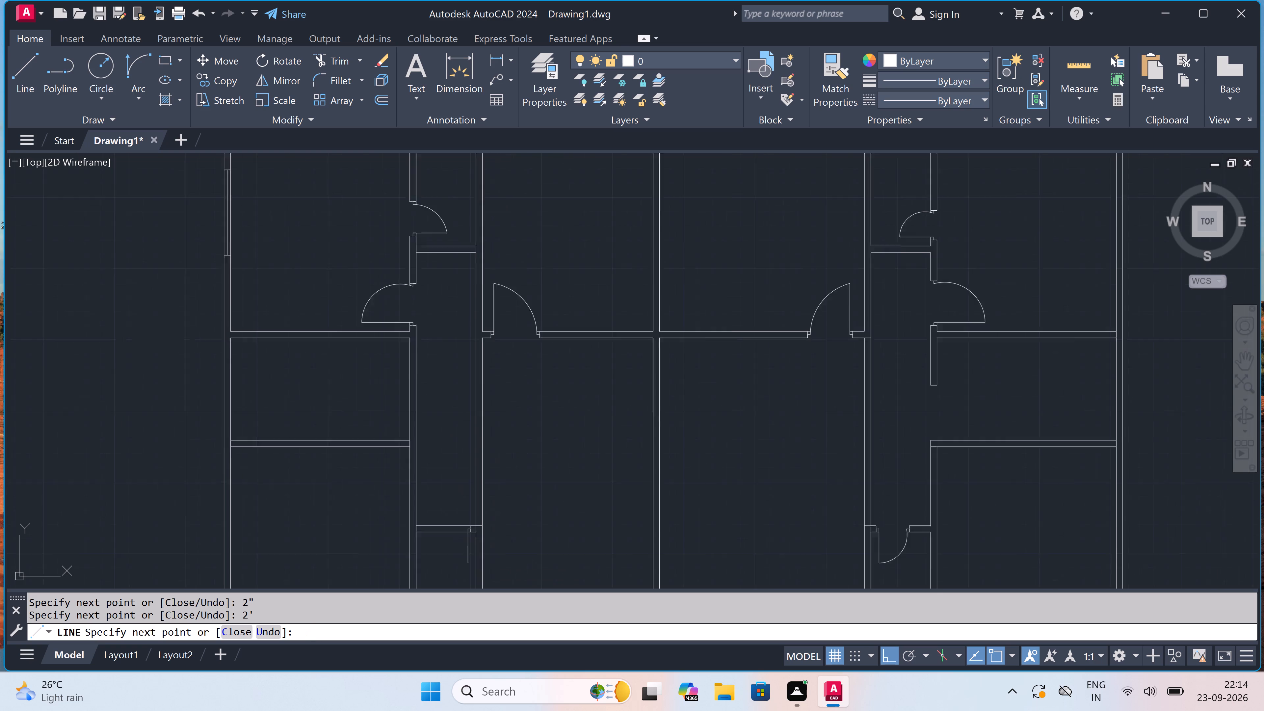
scroll(459, 555, down, 3)
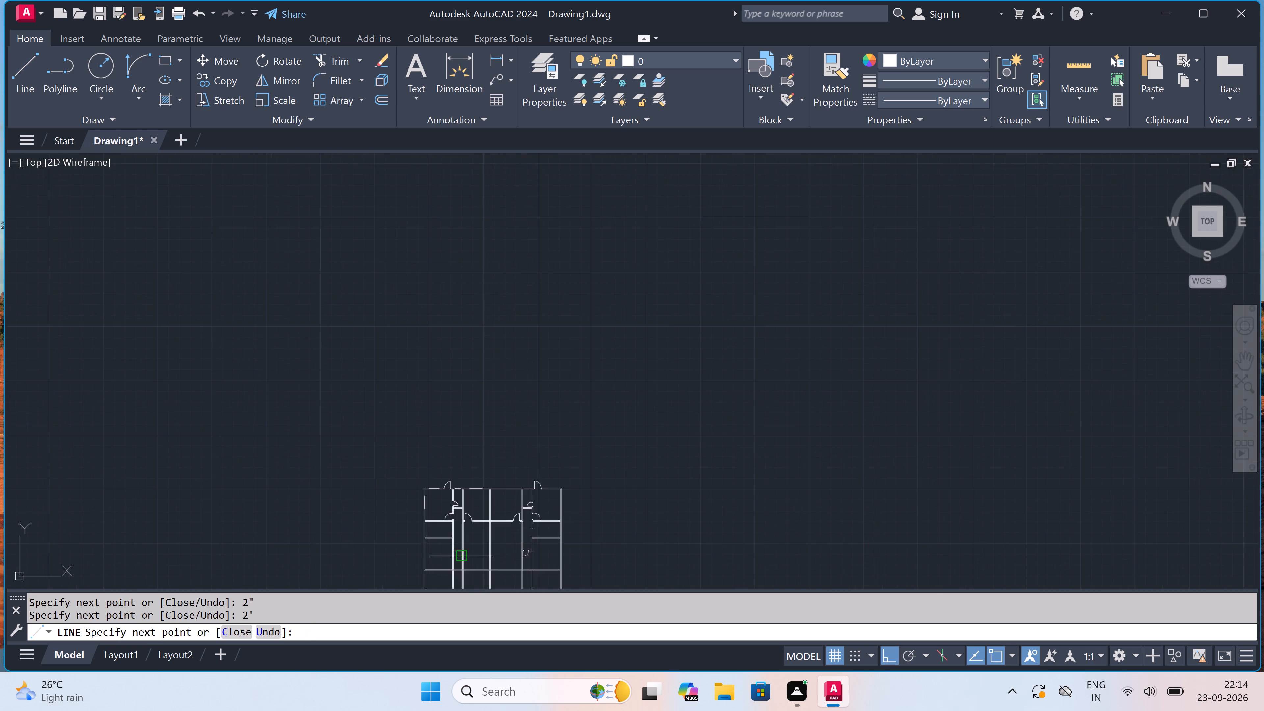
scroll(459, 555, up, 8)
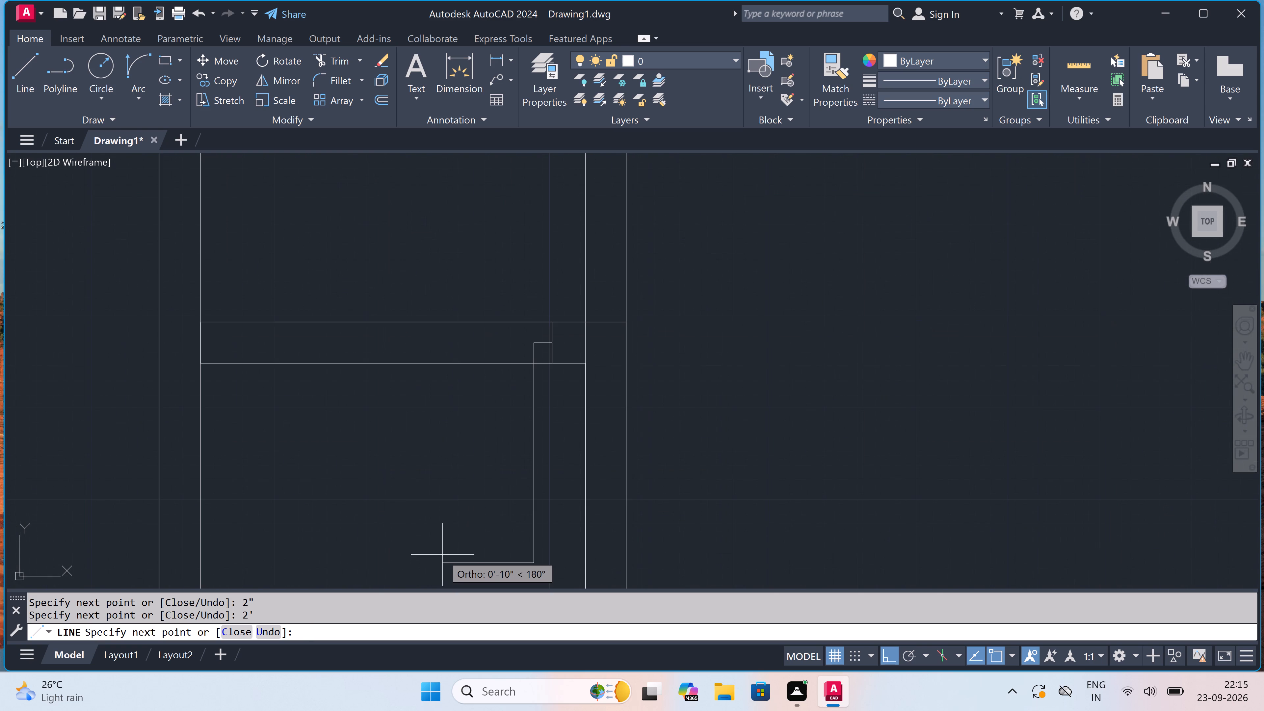
key(Escape)
Draw the opposite door jamb across the same short wall, with a 2" stop from its midpoint toward the door leaf.
key(space)
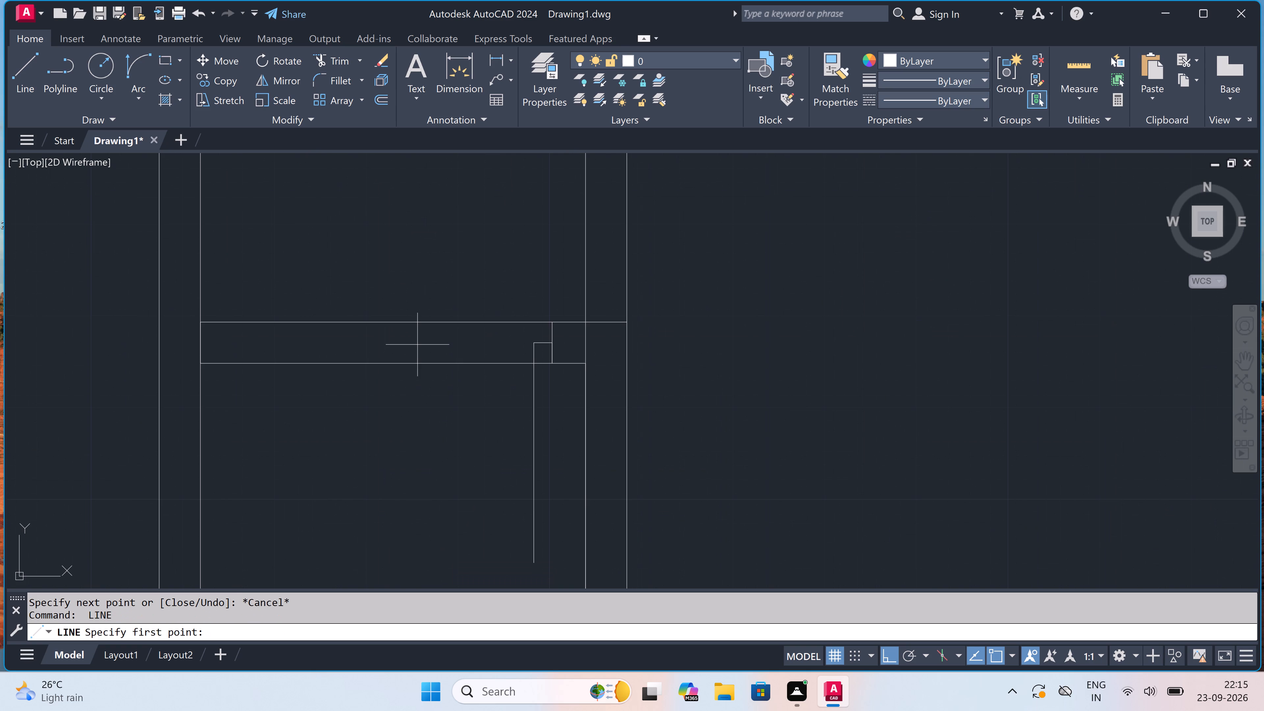
click(356, 326)
click(359, 361)
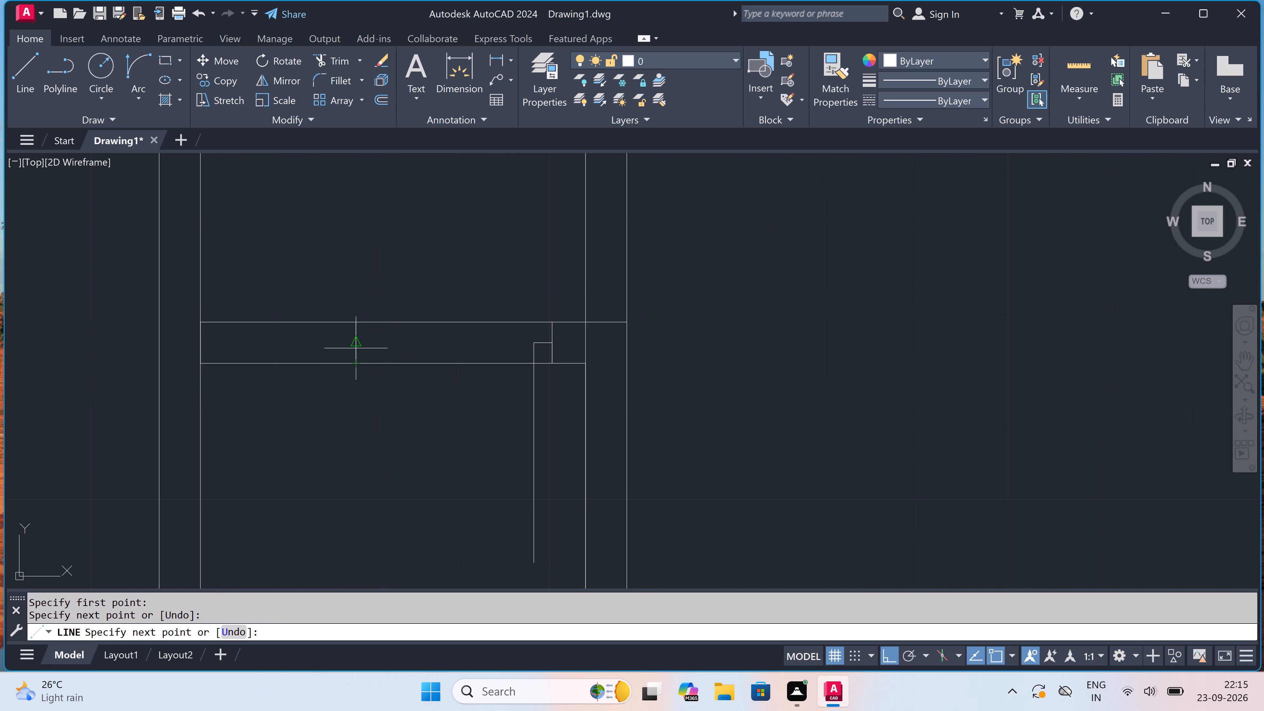
click(355, 345)
text(2")
key(space)
key(Escape)
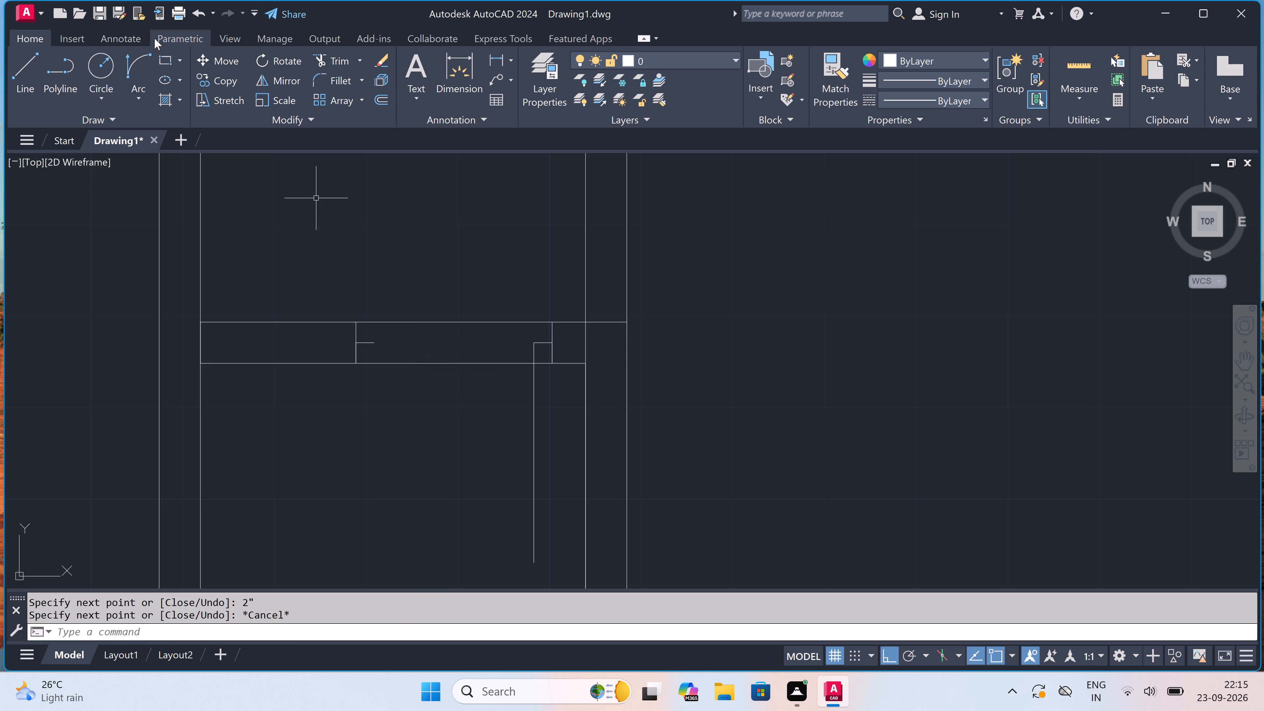
Draw the door swing arc from the end of the left stop to the lower end of the 2' door leaf.
click(140, 60)
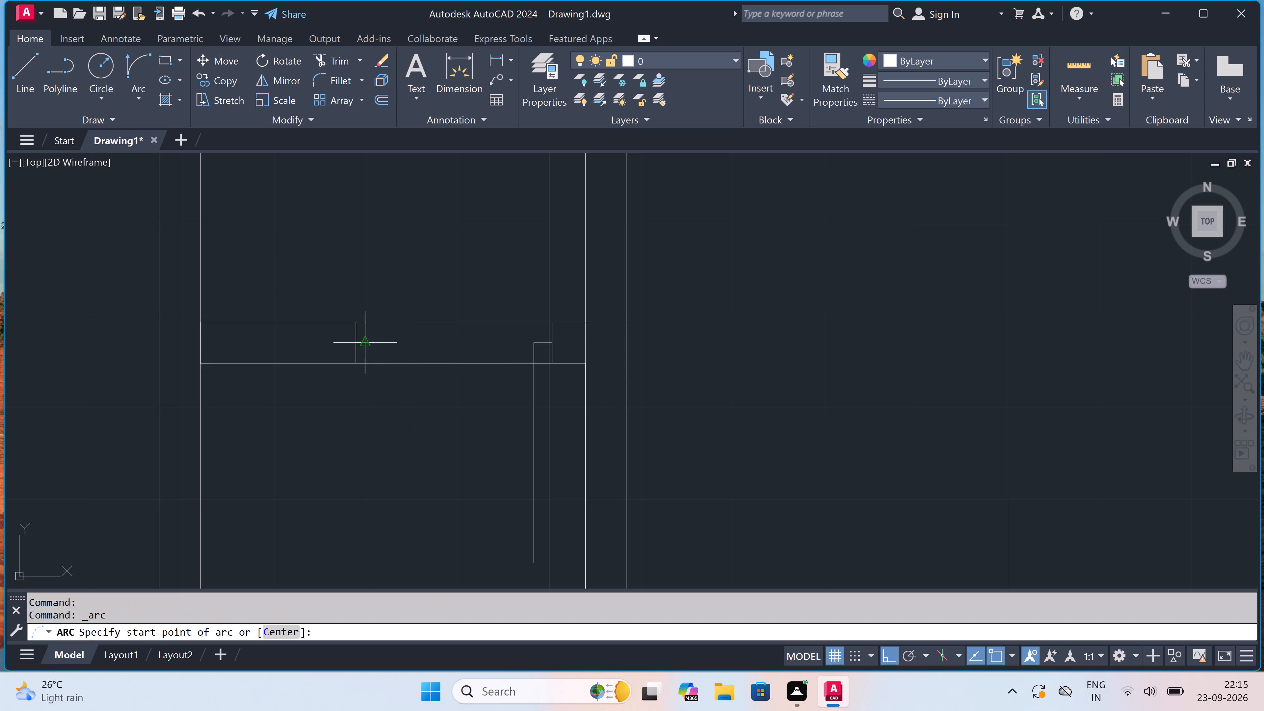
click(380, 344)
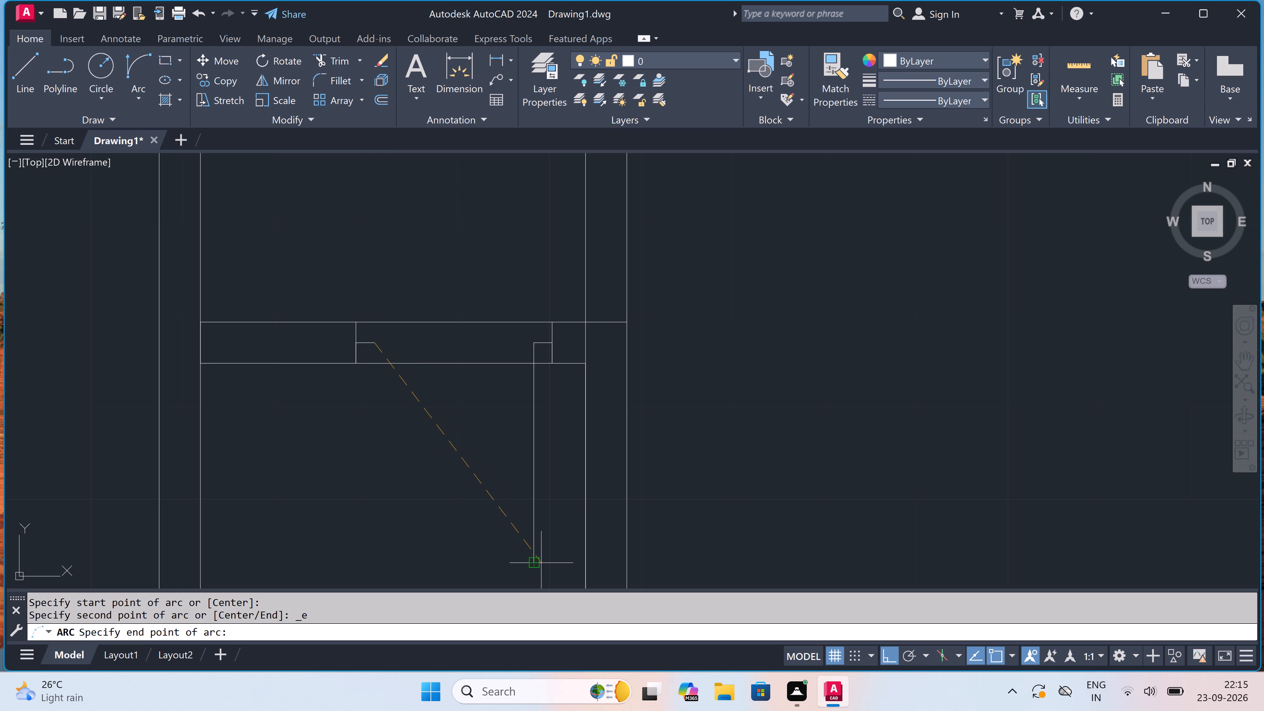
click(536, 561)
click(477, 548)
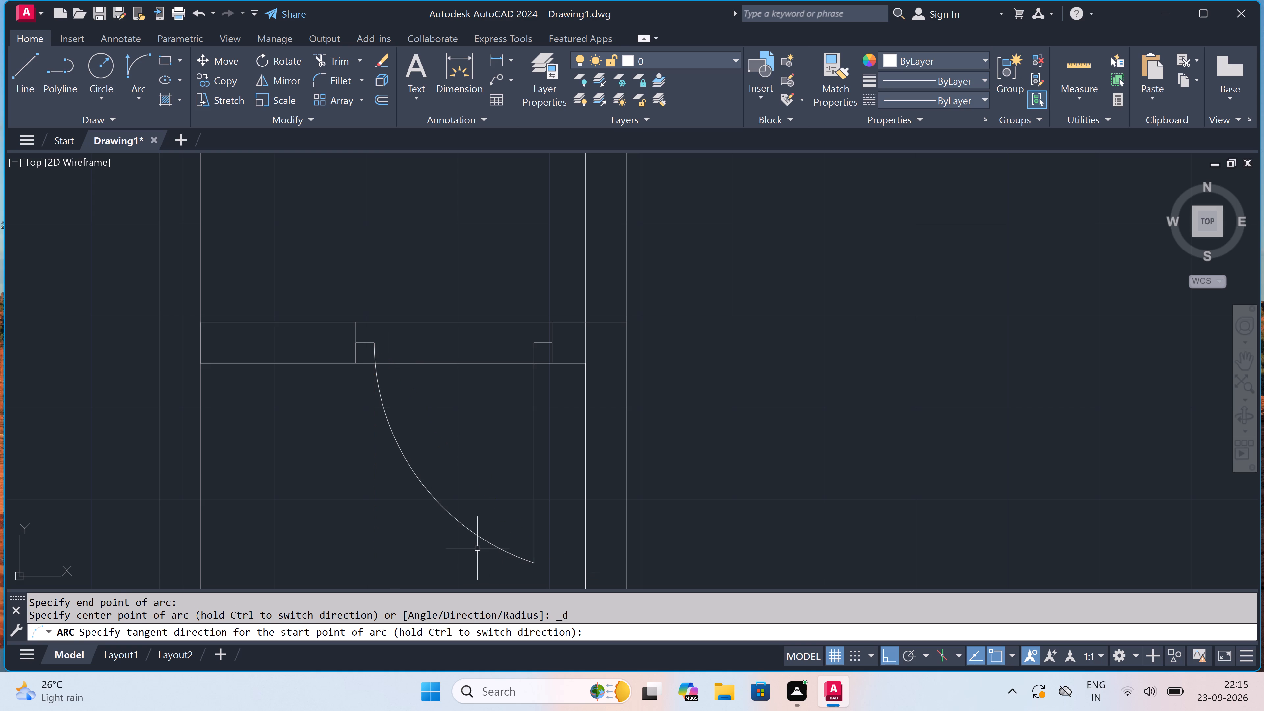
Trim both faces of the short cross wall out of the new door opening.
text(tr)
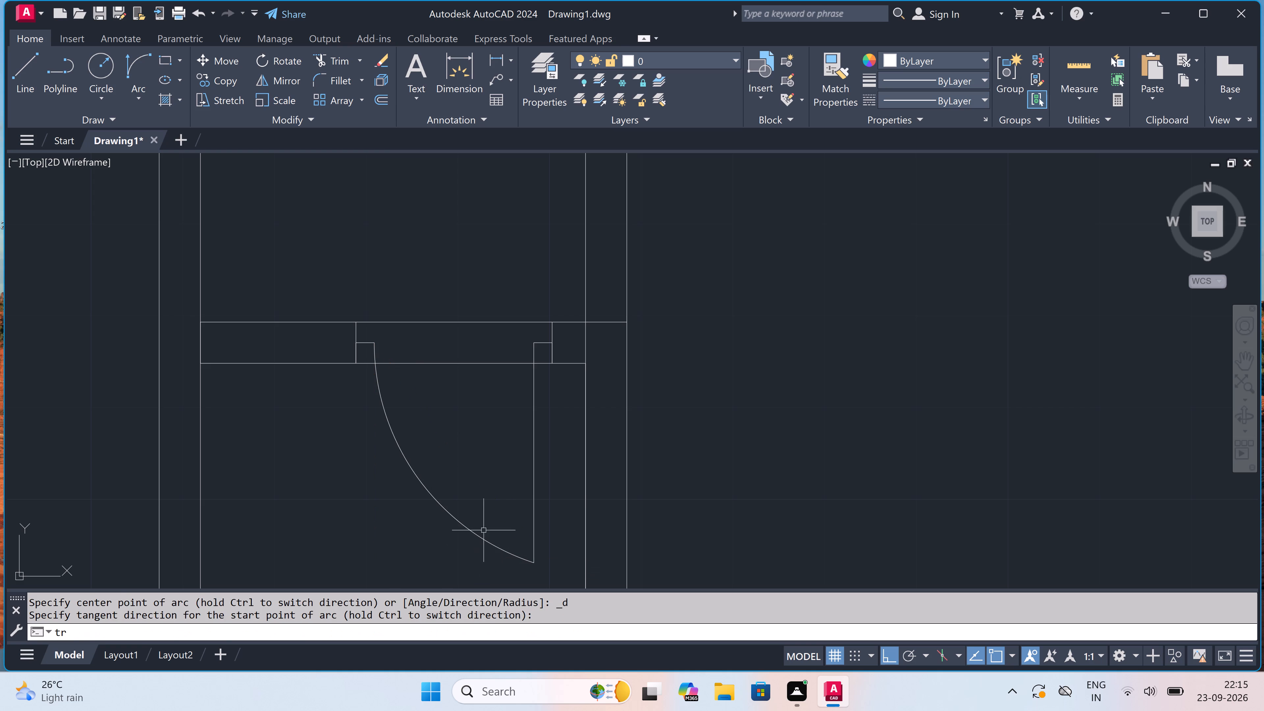
key(space)
drag(476, 288, 476, 294)
click(479, 410)
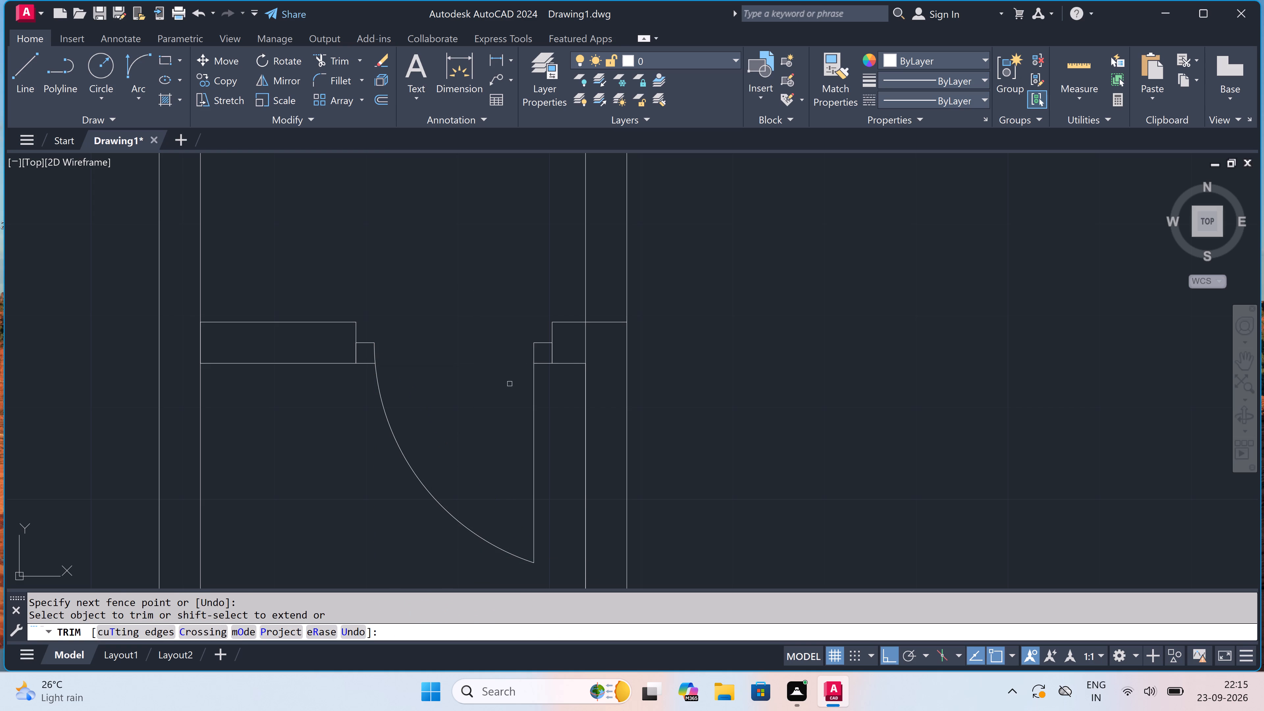
Trim the passage wall lines crossing both ends of the short cross wall to open its two junctions.
click(583, 352)
click(589, 347)
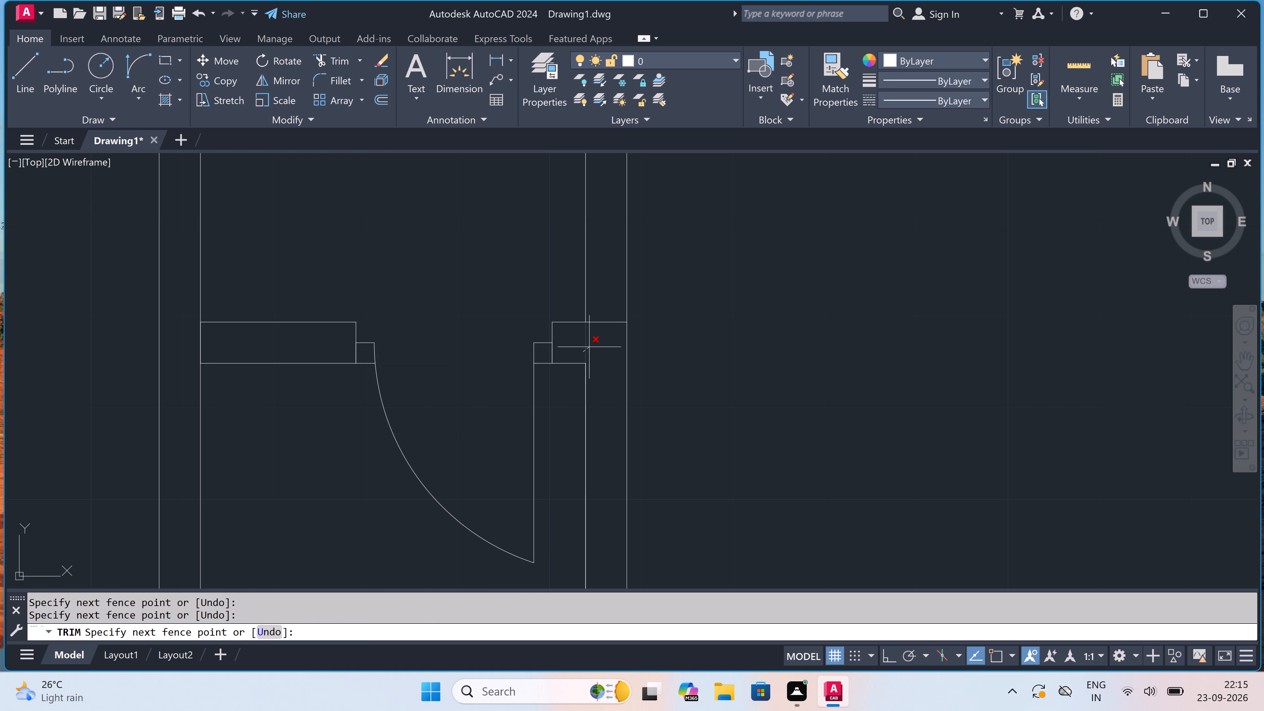
scroll(590, 347, down, 2)
scroll(462, 349, up, 2)
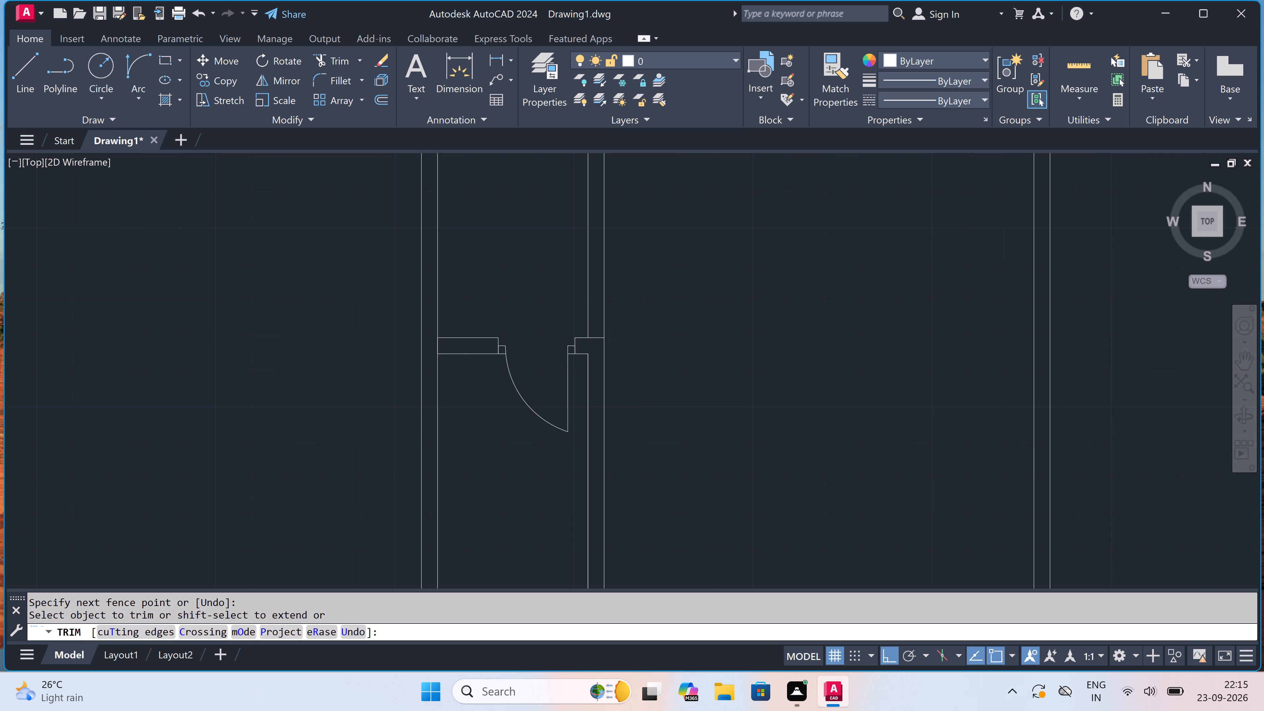
click(435, 340)
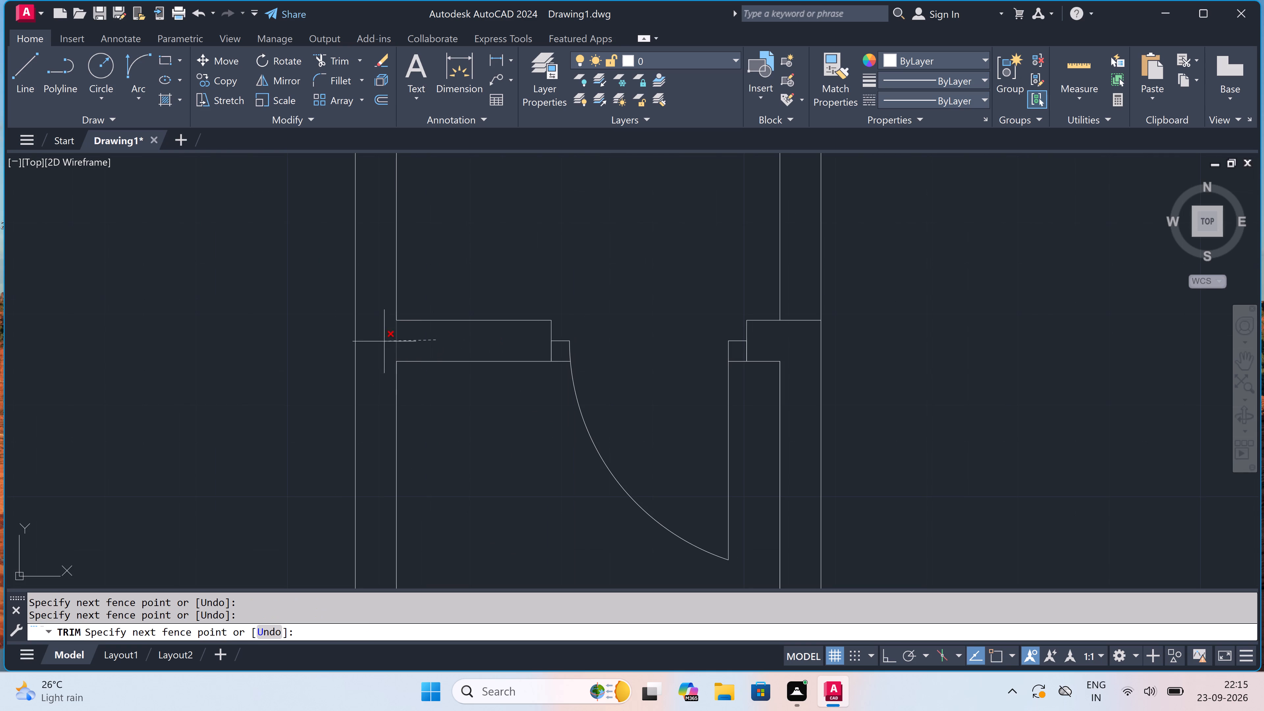
click(384, 341)
key(Escape)
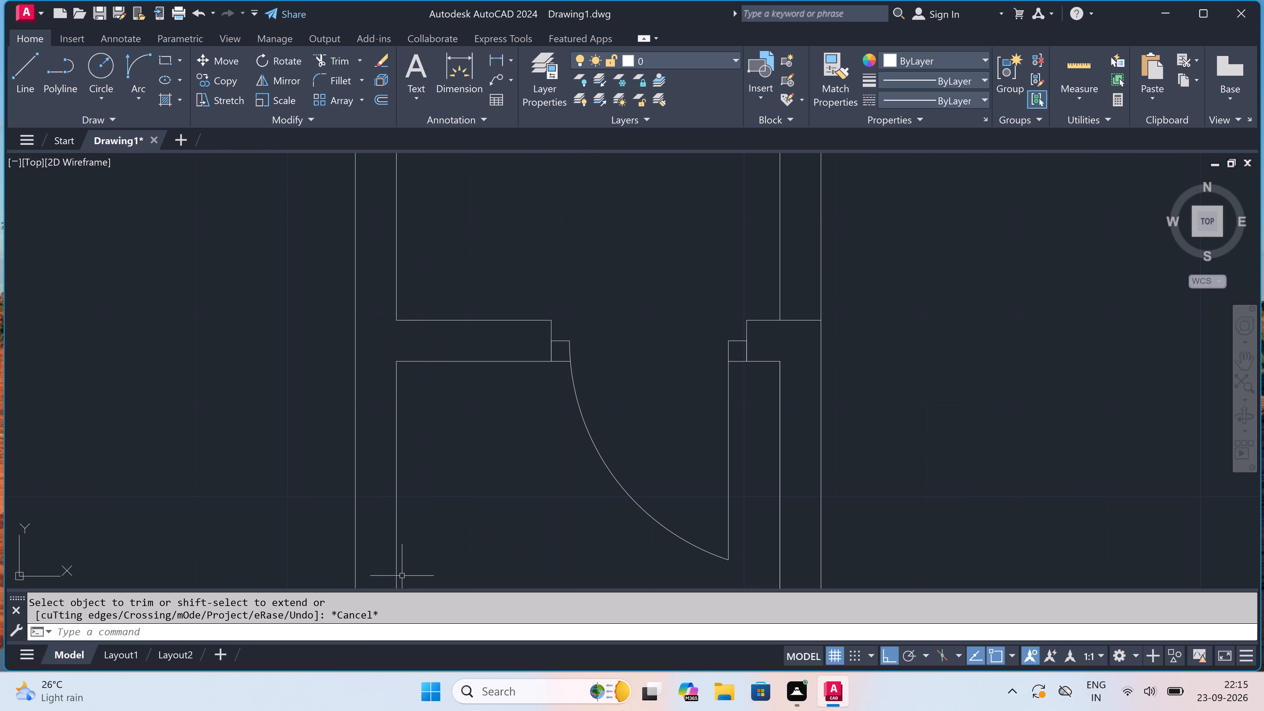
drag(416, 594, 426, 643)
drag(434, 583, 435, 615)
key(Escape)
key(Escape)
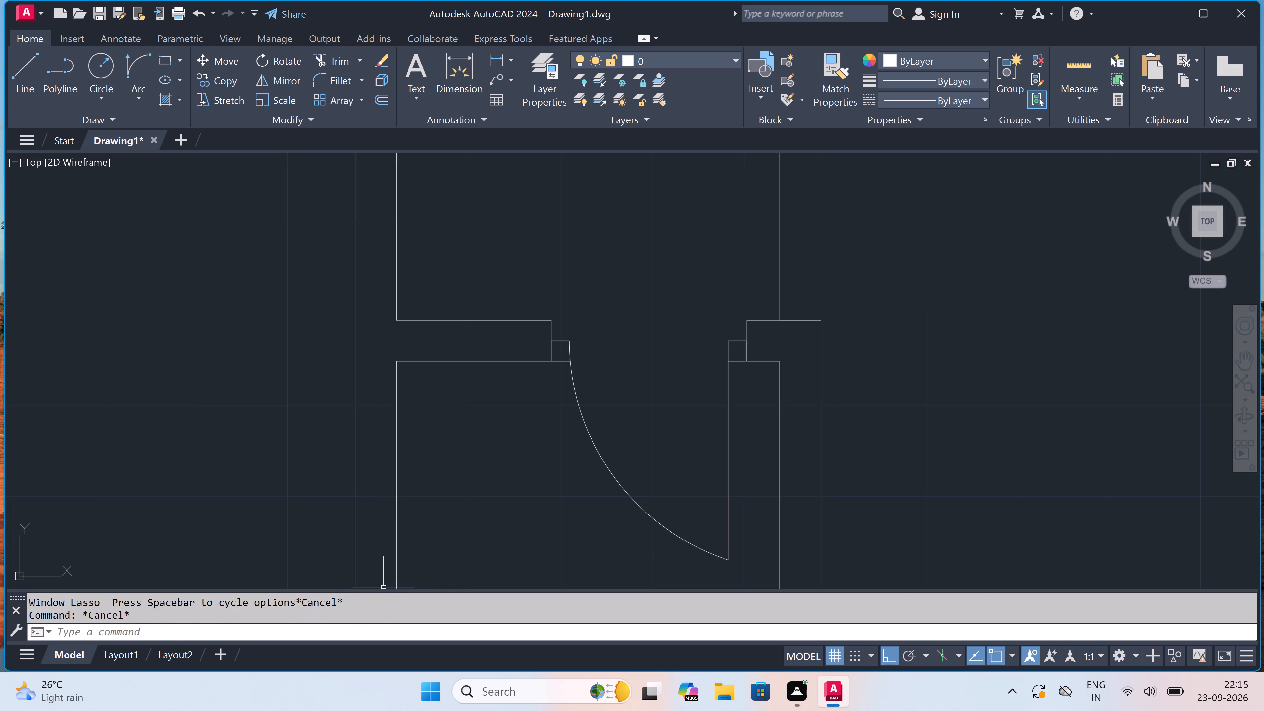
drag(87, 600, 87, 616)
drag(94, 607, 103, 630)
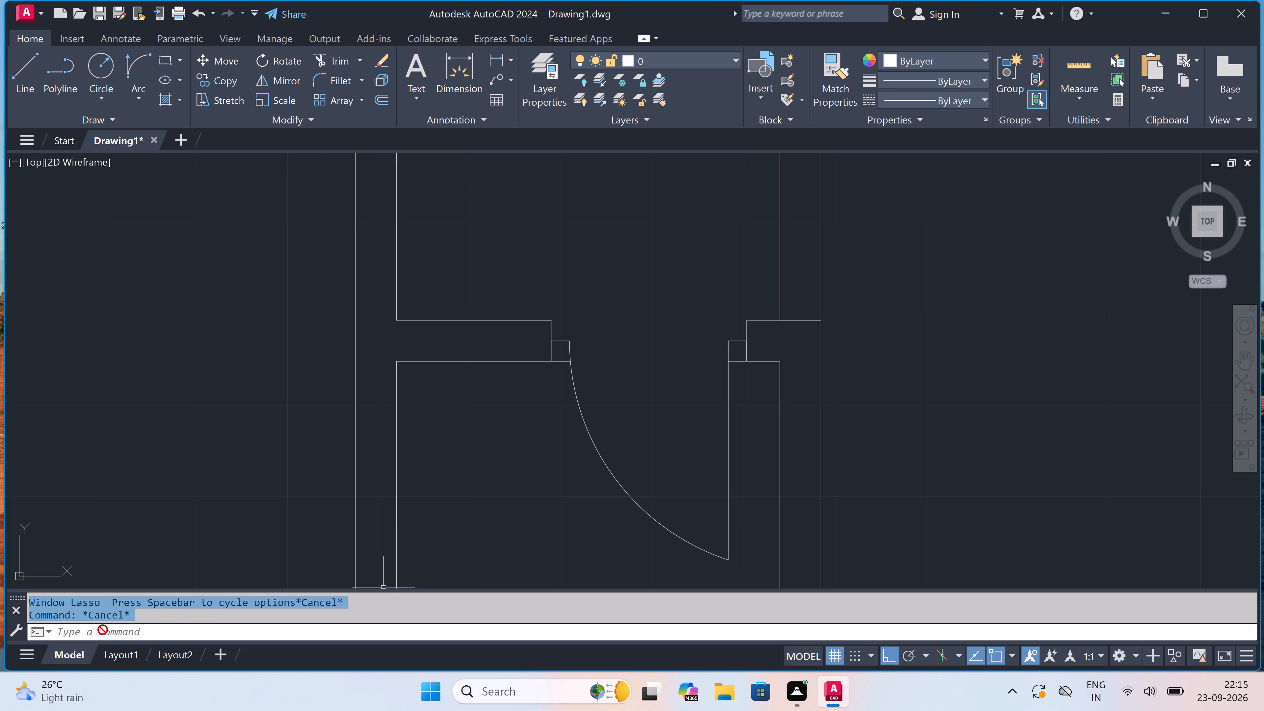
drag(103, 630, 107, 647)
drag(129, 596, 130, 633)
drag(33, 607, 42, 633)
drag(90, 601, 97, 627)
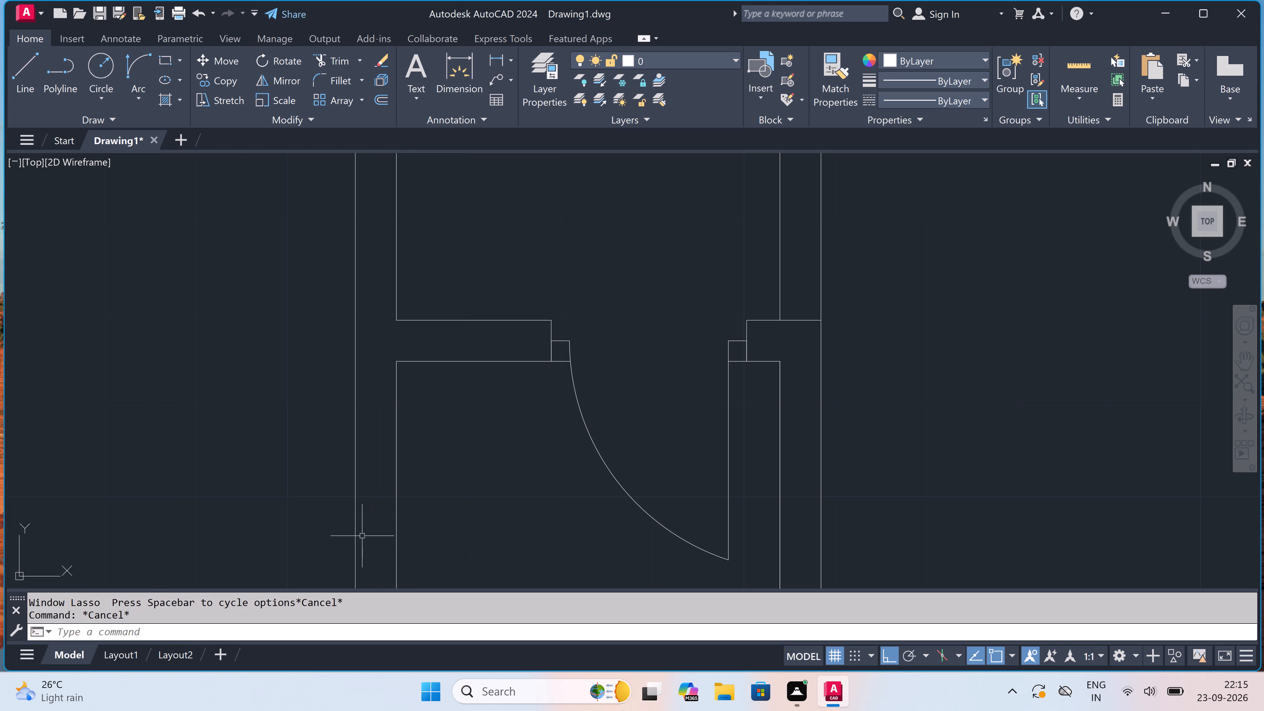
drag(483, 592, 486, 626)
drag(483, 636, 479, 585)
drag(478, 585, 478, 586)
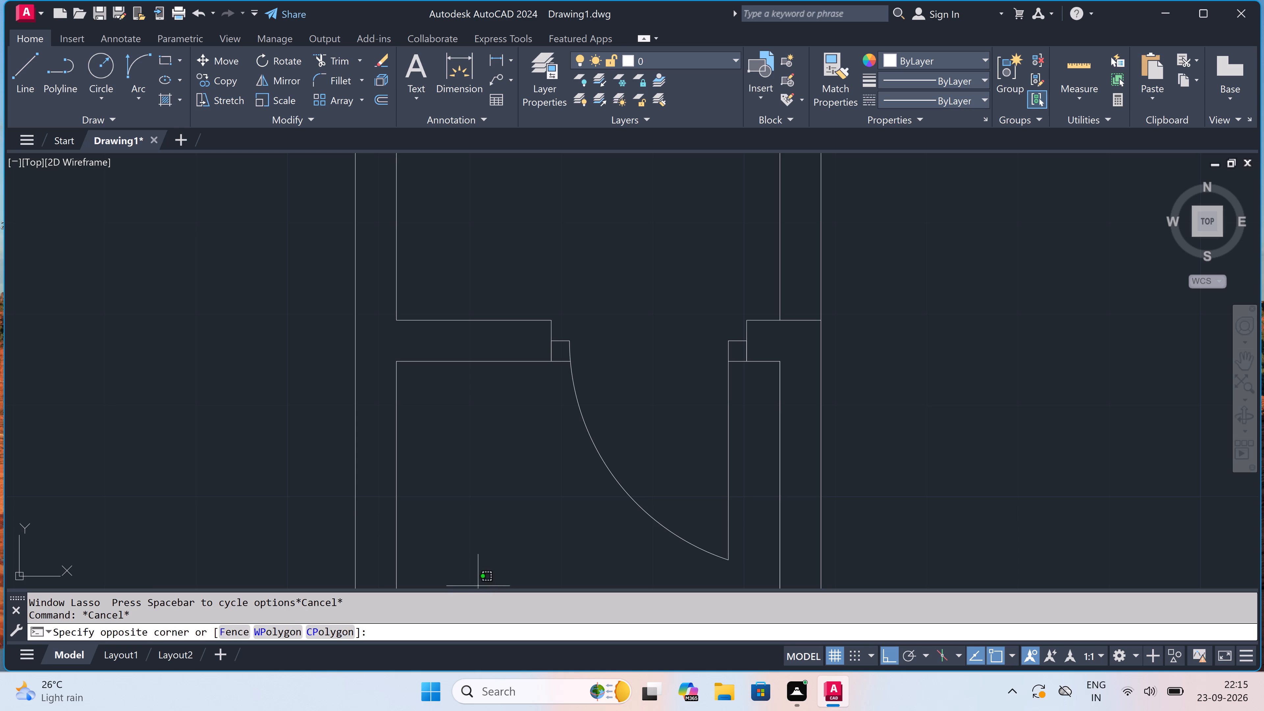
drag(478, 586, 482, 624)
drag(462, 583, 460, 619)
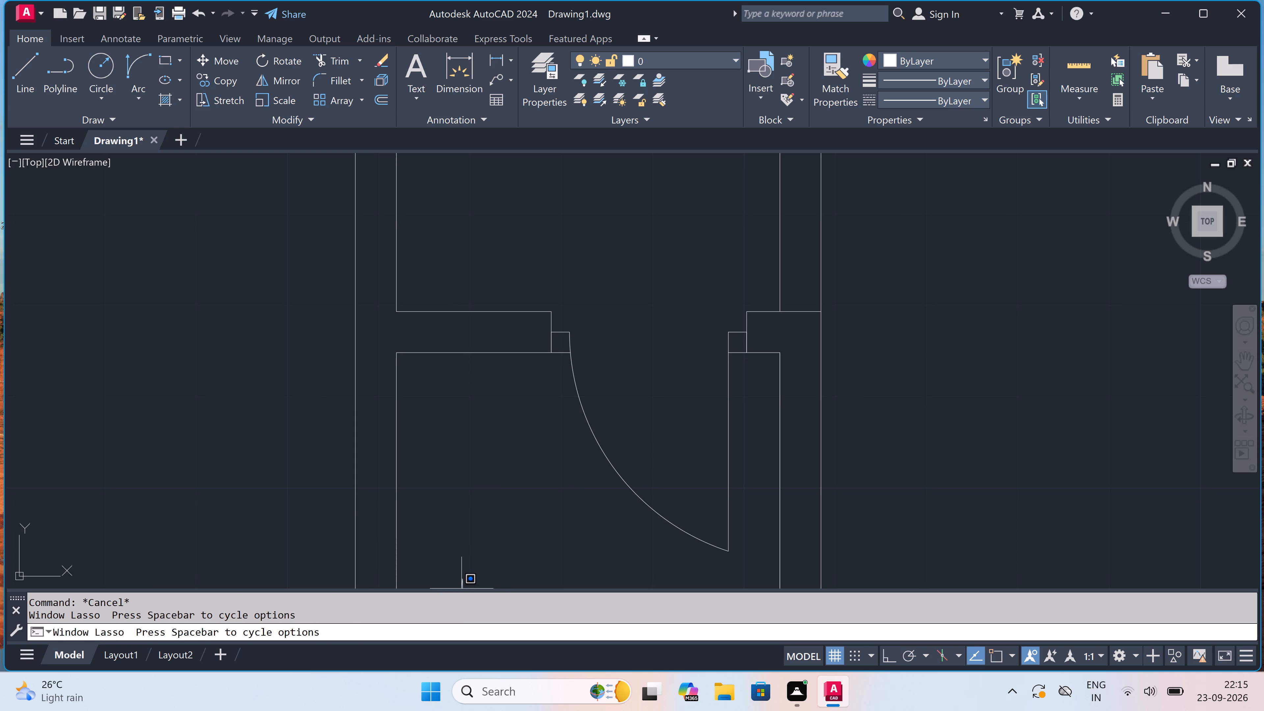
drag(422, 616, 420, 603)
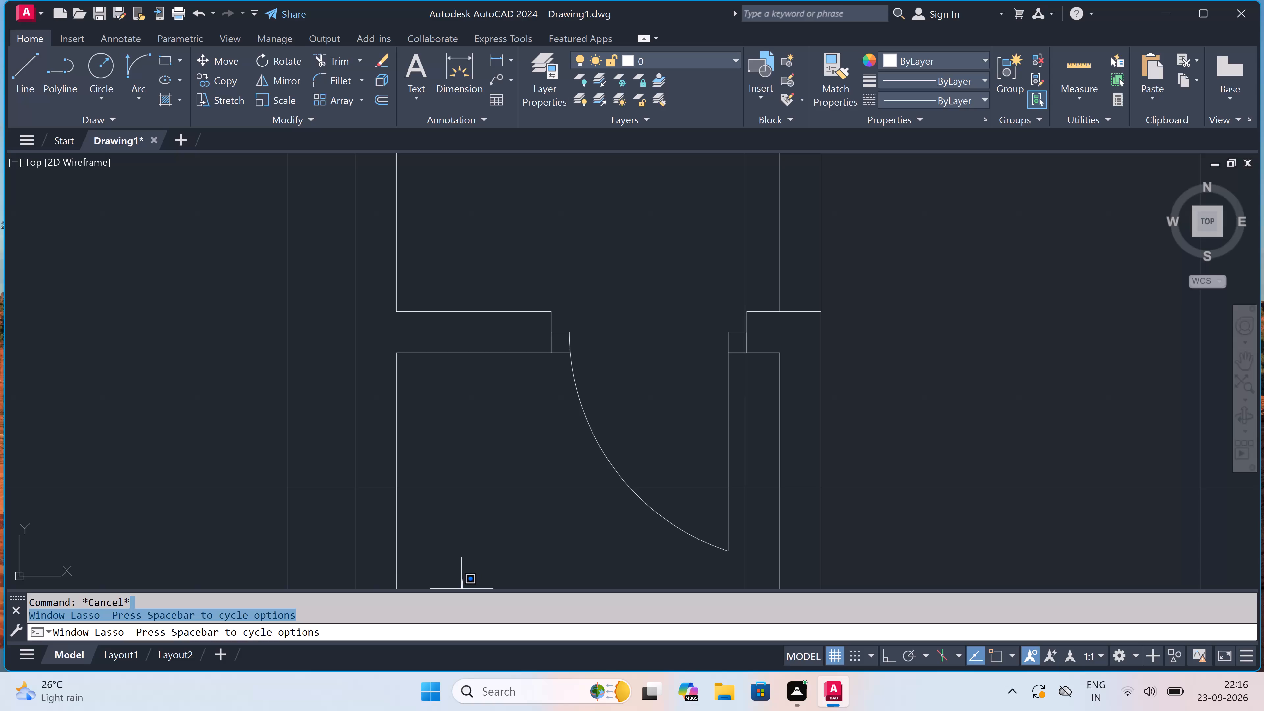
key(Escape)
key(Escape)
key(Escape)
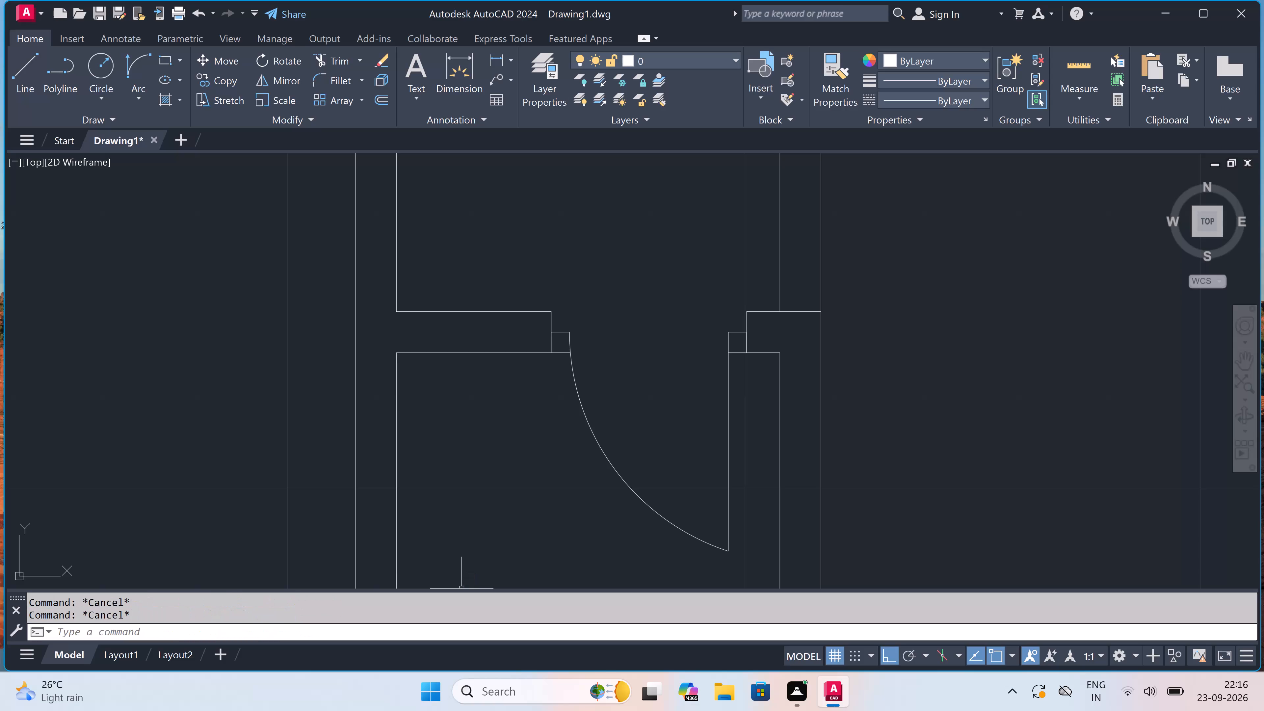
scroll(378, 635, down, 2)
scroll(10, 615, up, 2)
Undock the command line window so that it floats over the drawing area.
click(12, 593)
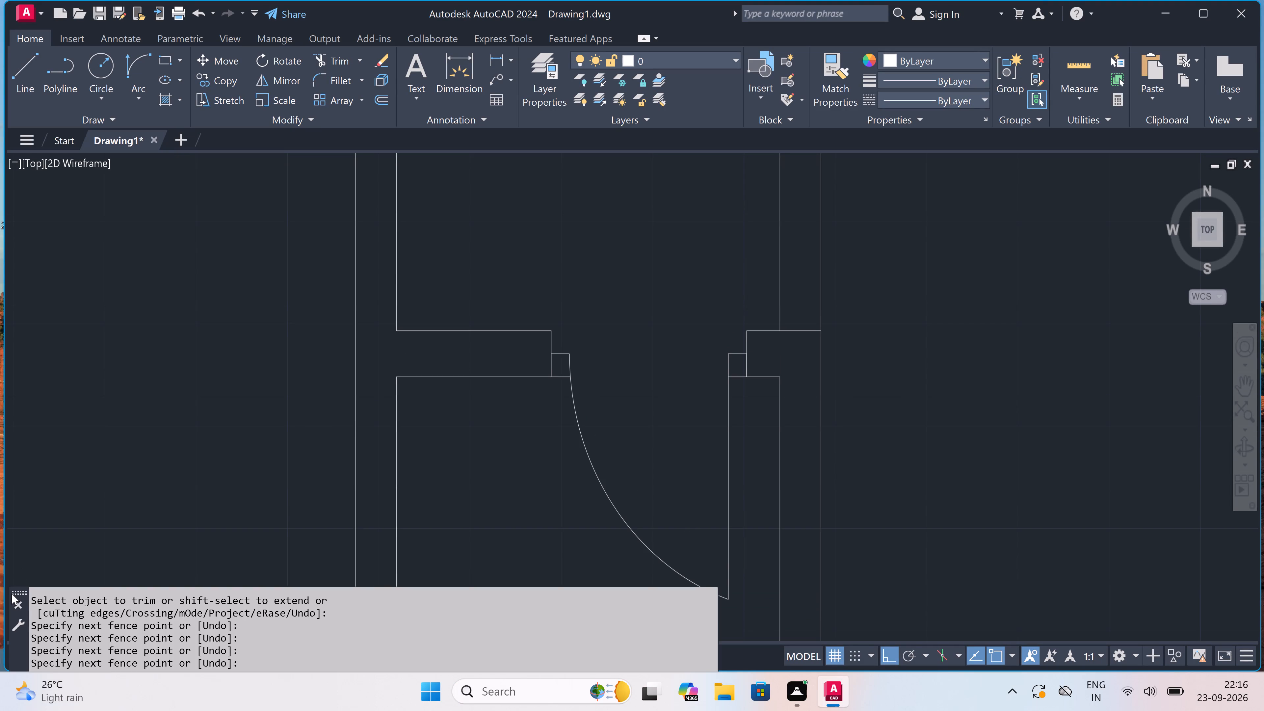
click(19, 592)
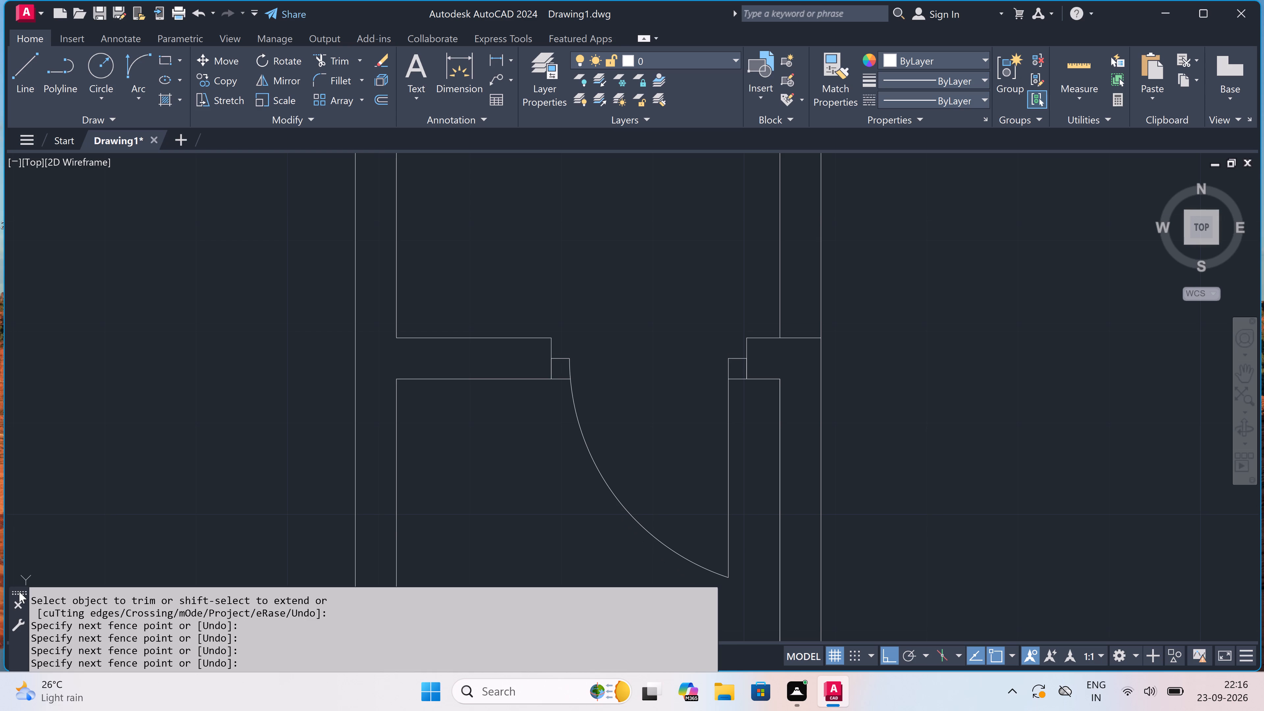
click(19, 591)
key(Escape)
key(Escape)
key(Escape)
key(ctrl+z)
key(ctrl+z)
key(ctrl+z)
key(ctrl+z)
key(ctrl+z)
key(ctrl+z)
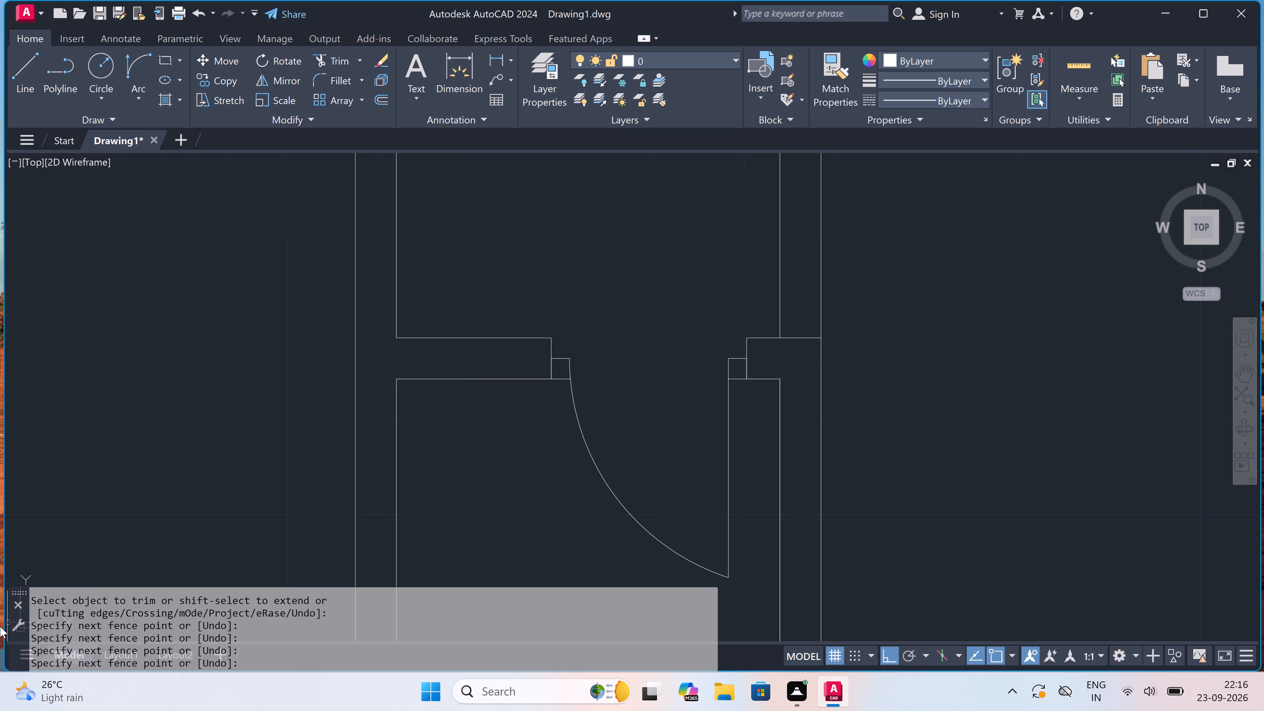
Hide the command line window and display it again.
drag(37, 588, 63, 670)
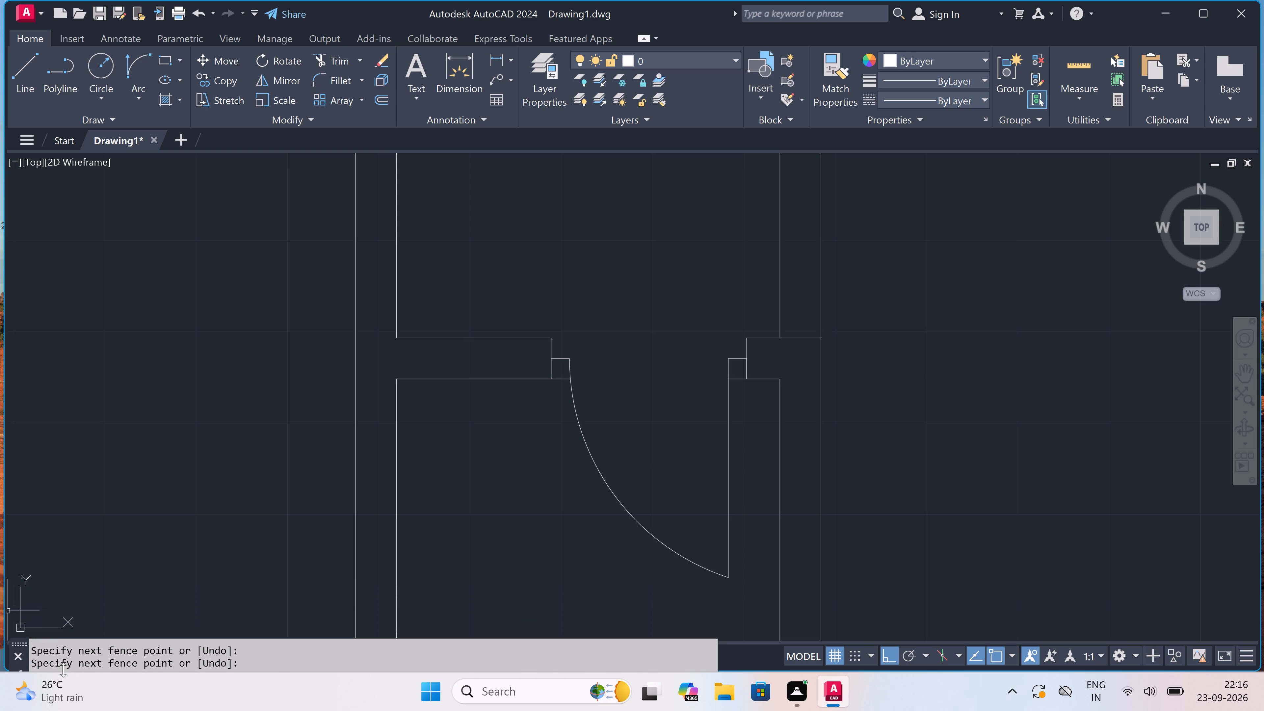
drag(63, 670, 66, 682)
scroll(184, 571, down, 5)
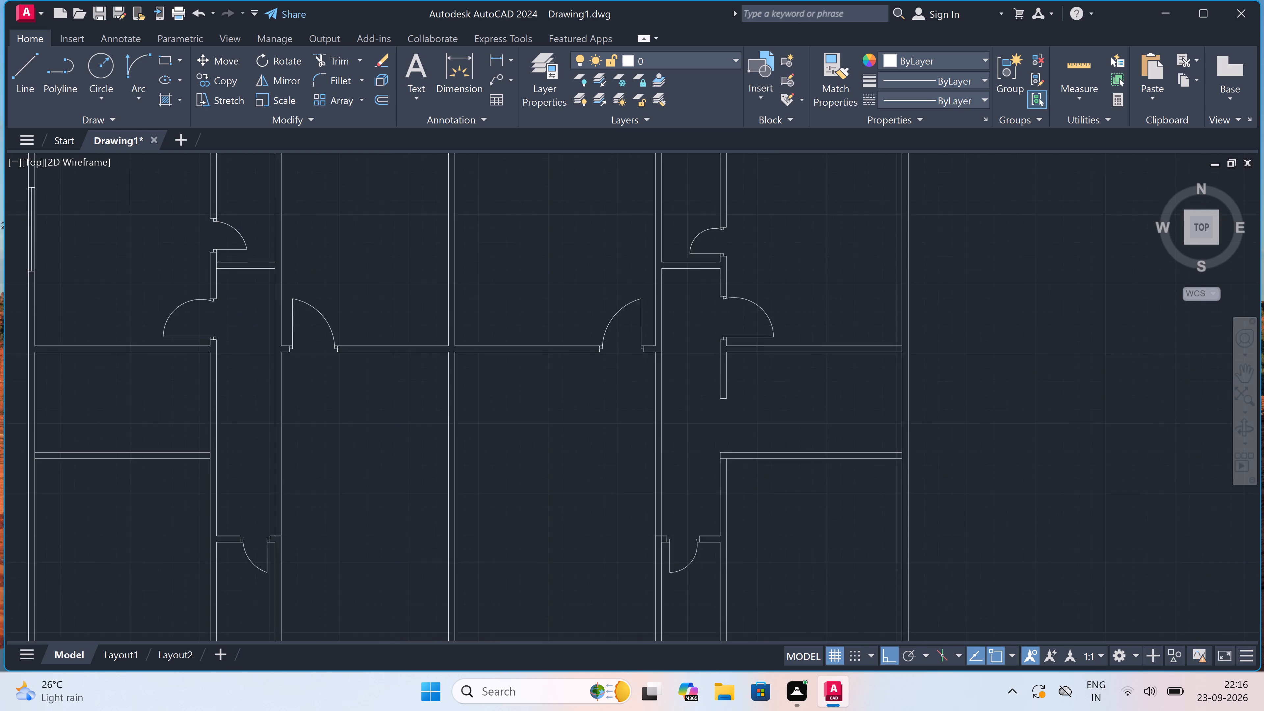
scroll(298, 538, down, 4)
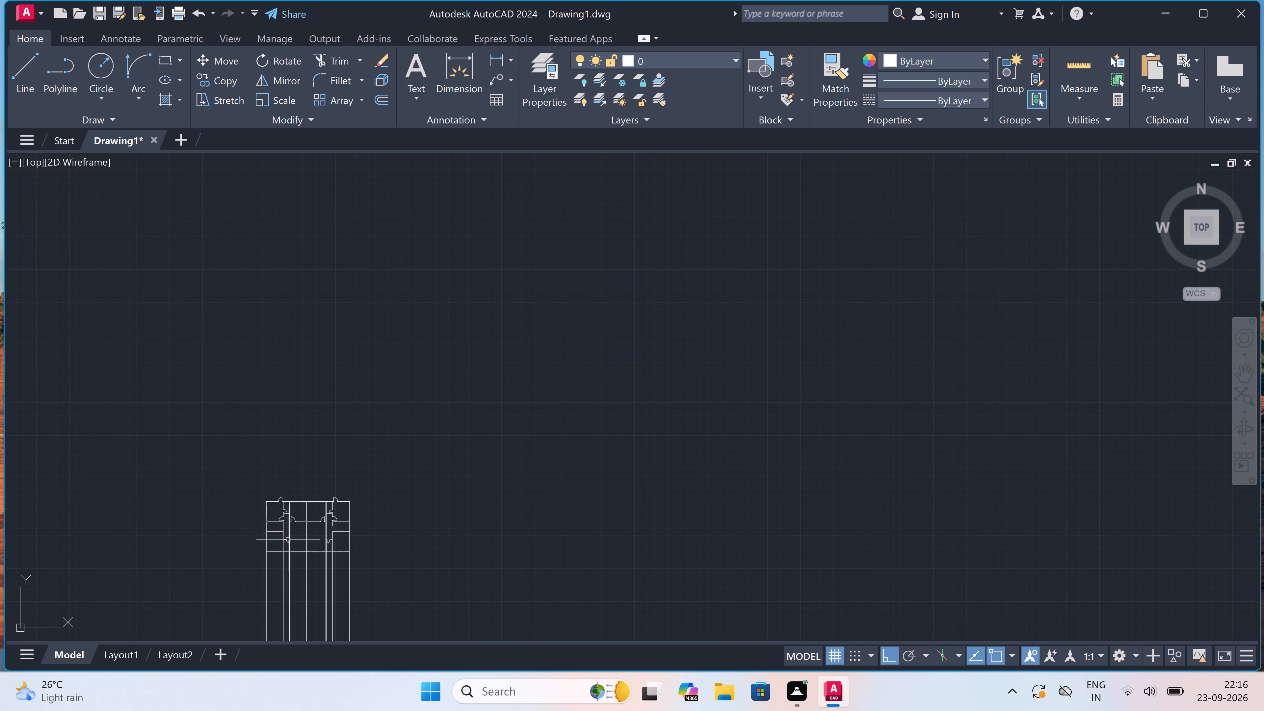
scroll(208, 626, up, 3)
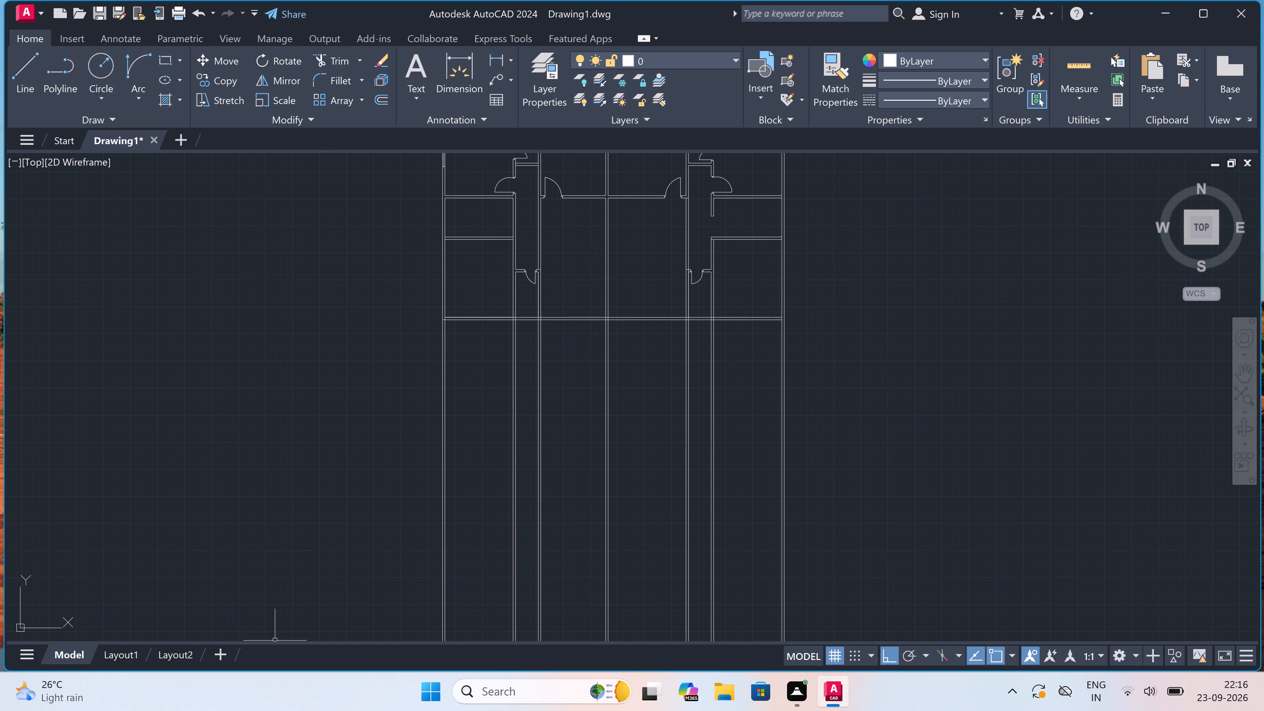
key(ctrl+9)
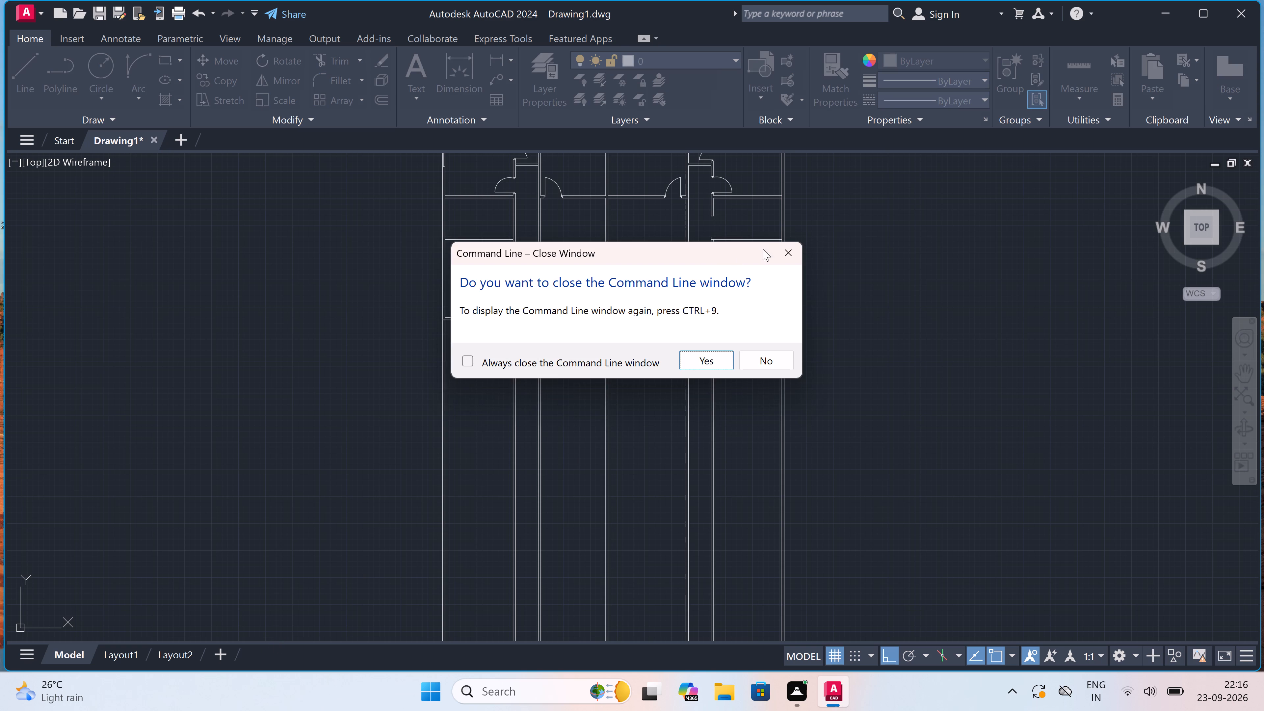
click(776, 244)
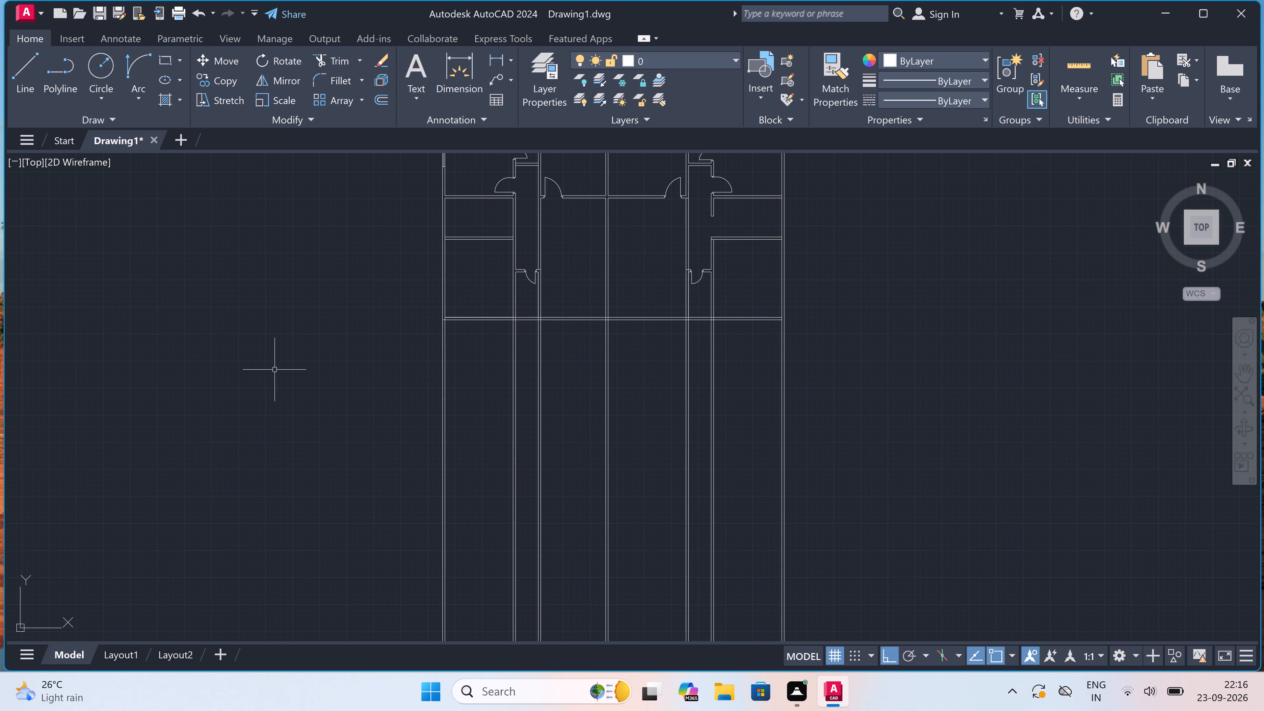
drag(261, 646, 255, 623)
drag(68, 637, 75, 616)
key(9)
key(ctrl+9)
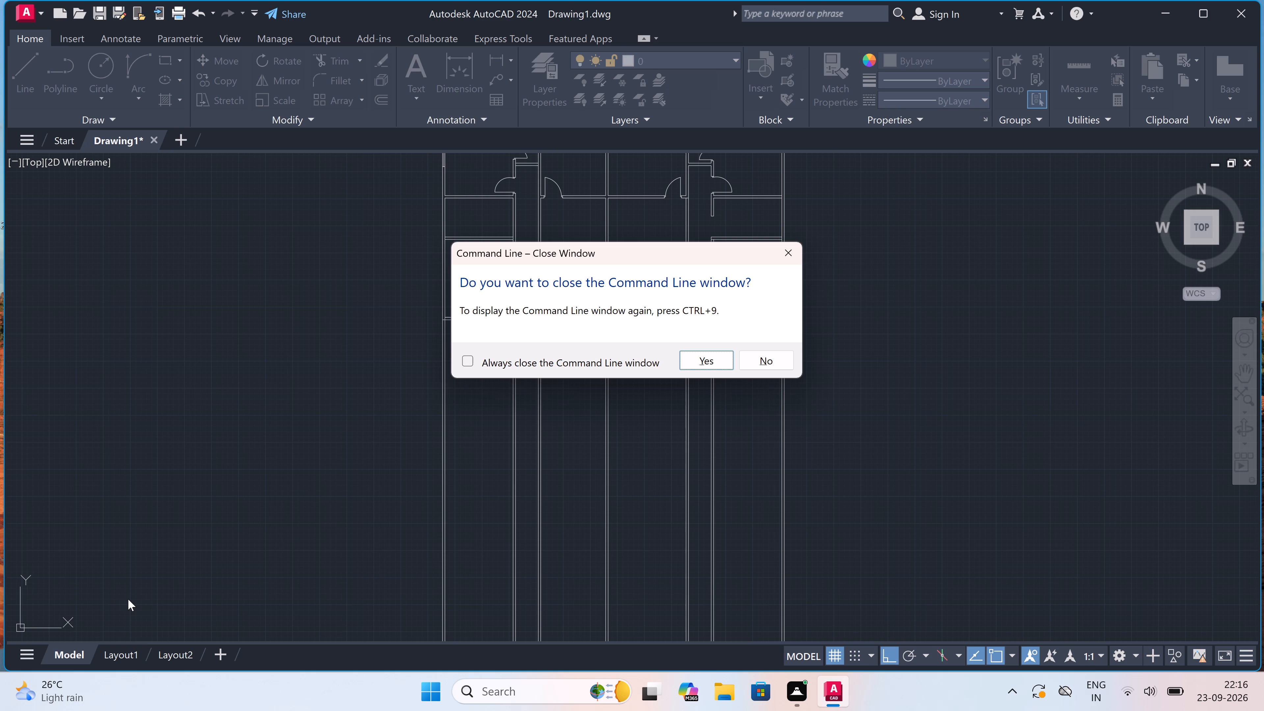
click(689, 355)
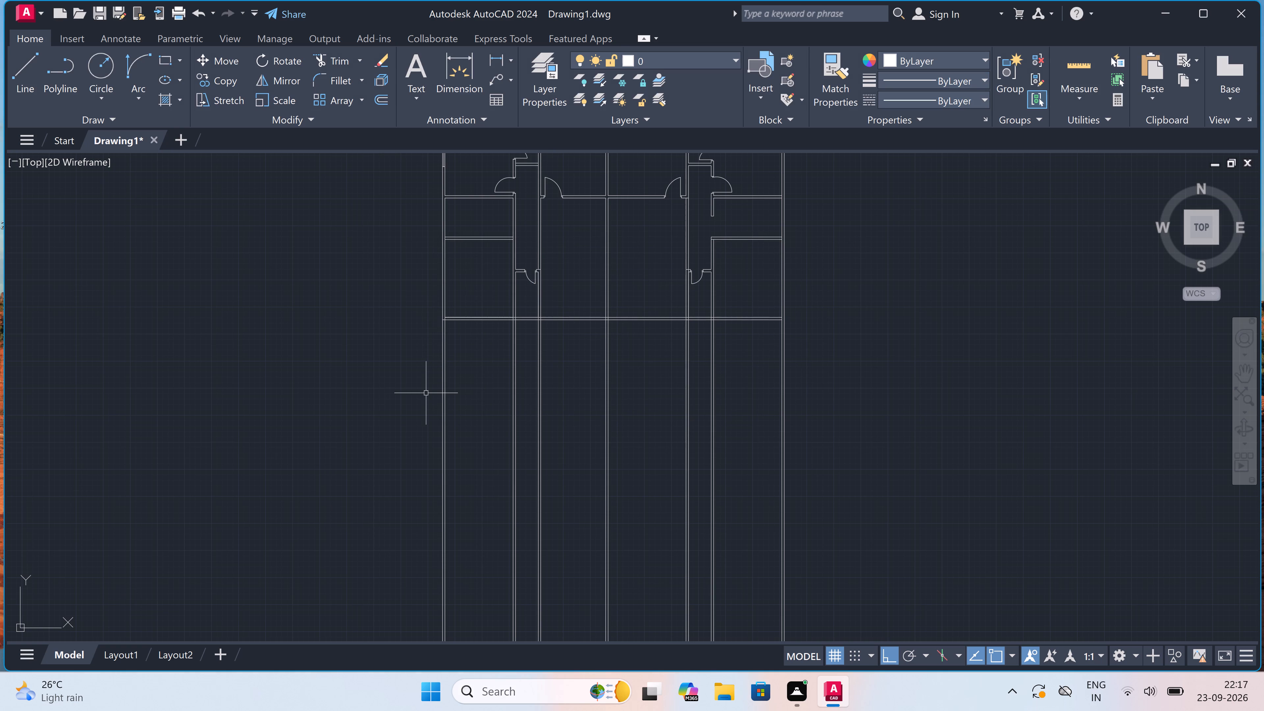
key(ctrl+9)
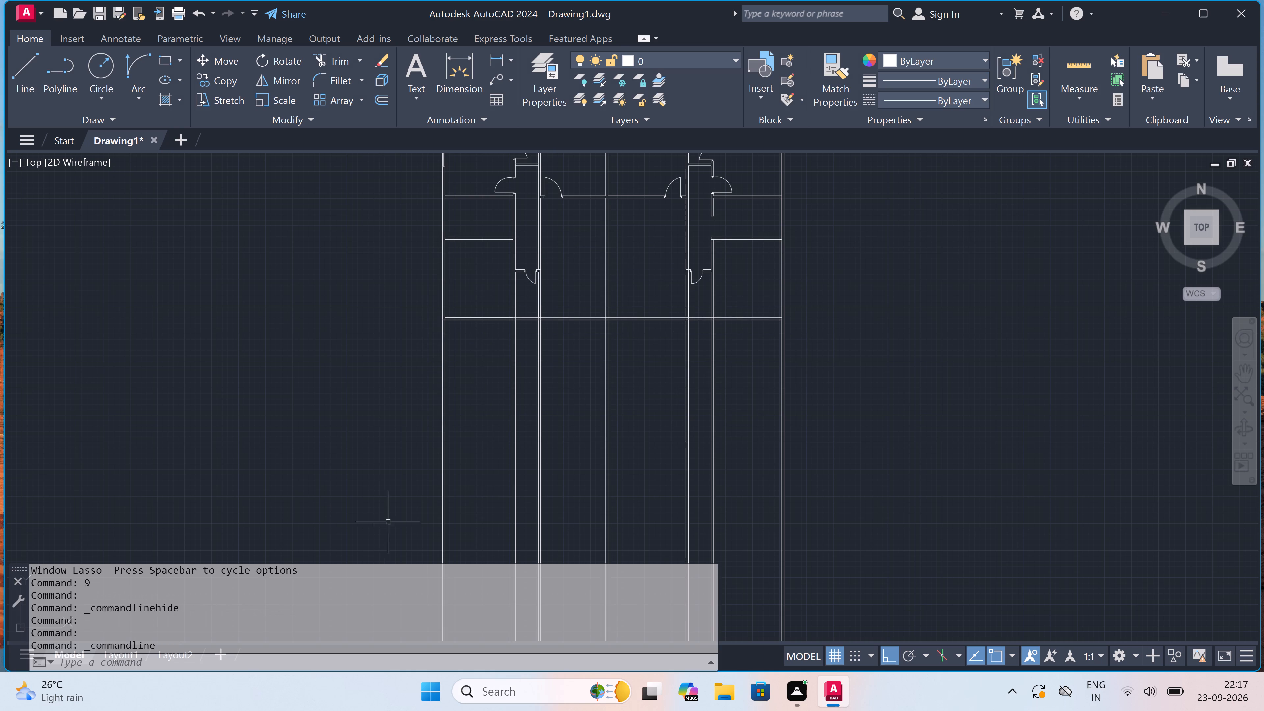
Shrink the command line window to its single entry line.
key(Escape)
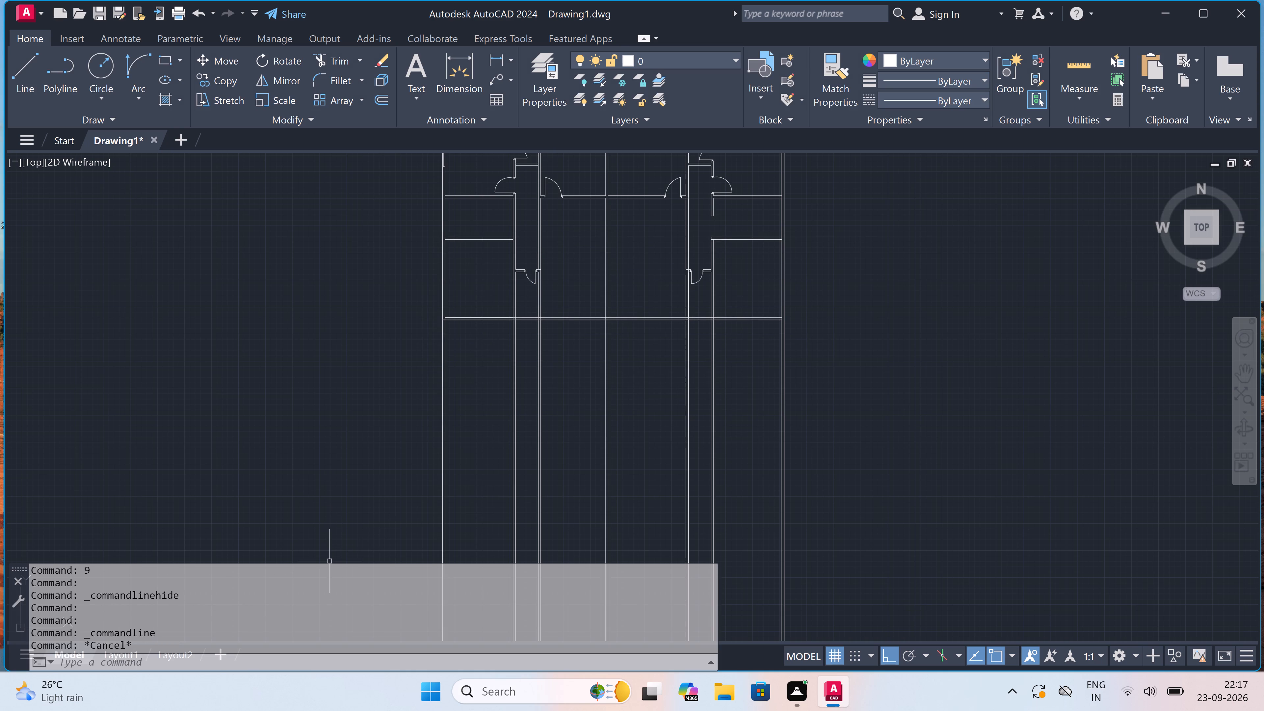
drag(235, 623, 230, 650)
drag(259, 566, 259, 568)
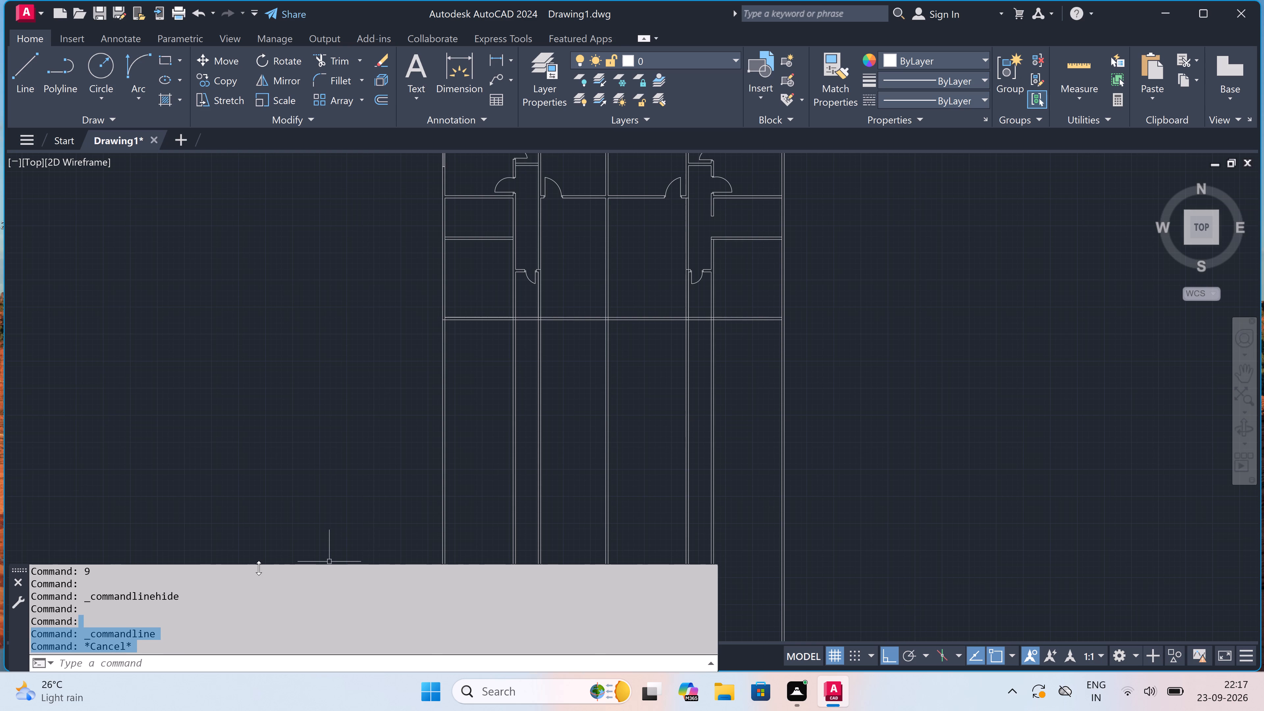
drag(259, 568, 250, 655)
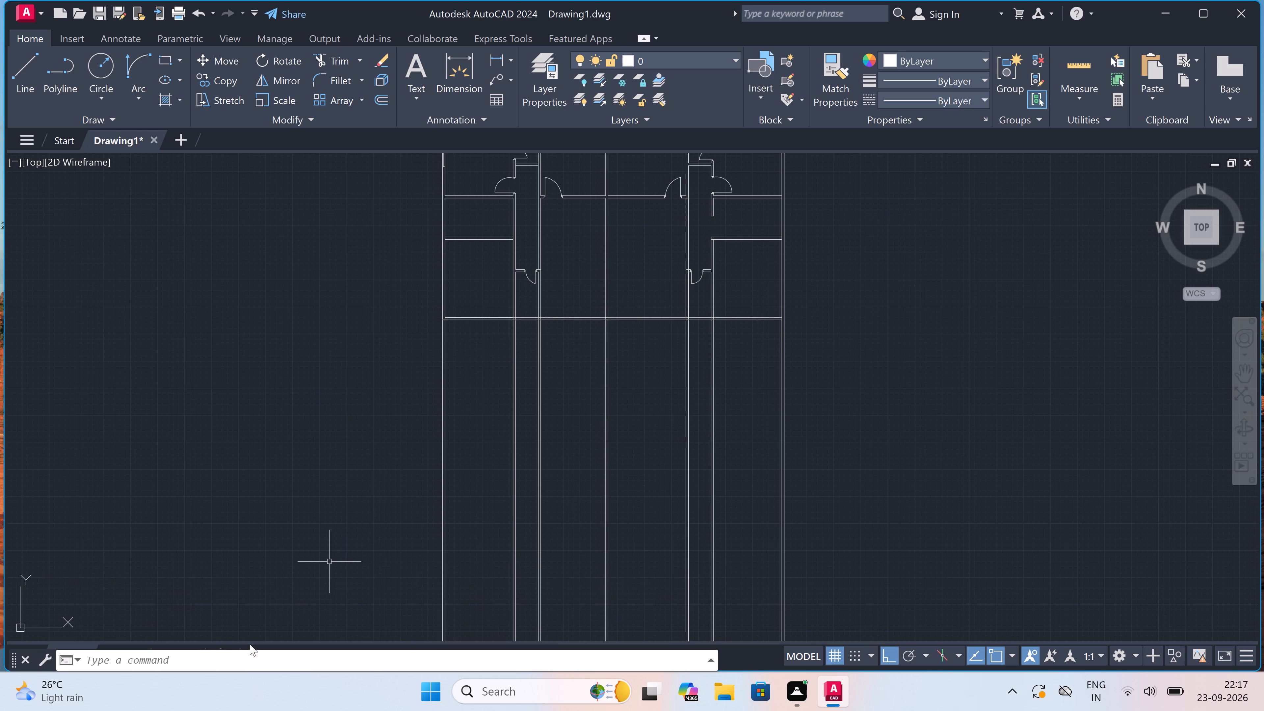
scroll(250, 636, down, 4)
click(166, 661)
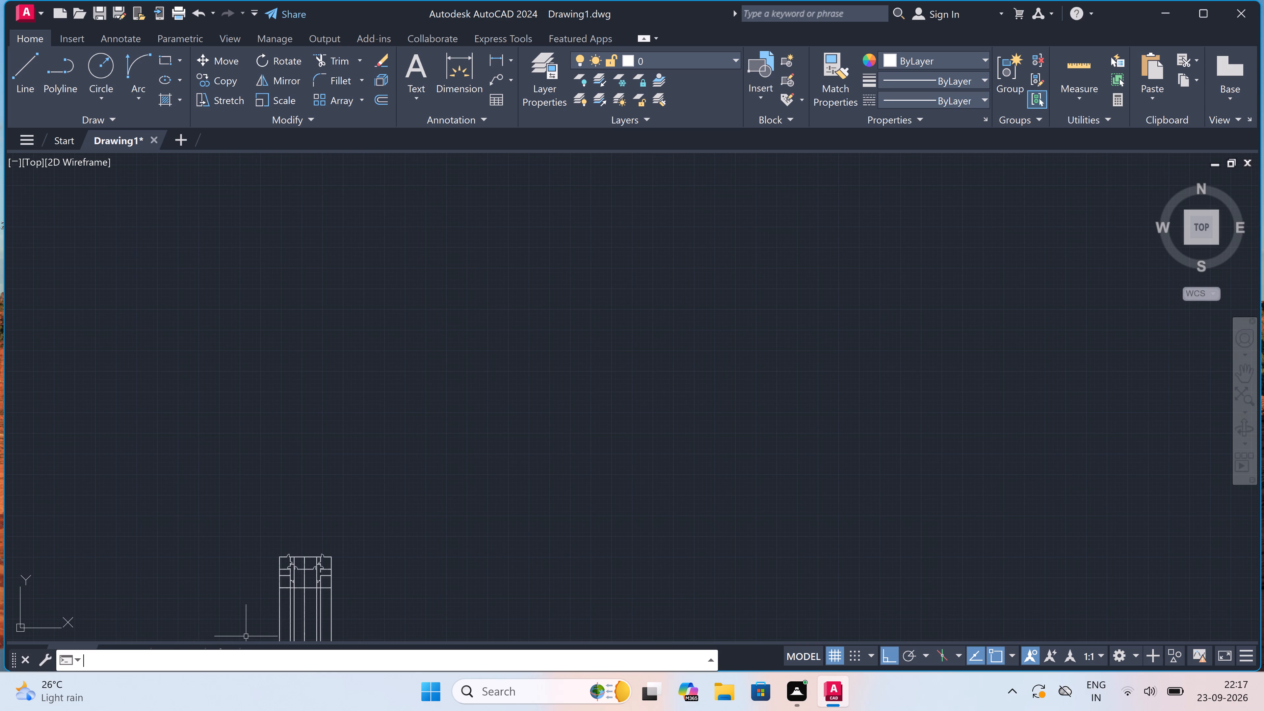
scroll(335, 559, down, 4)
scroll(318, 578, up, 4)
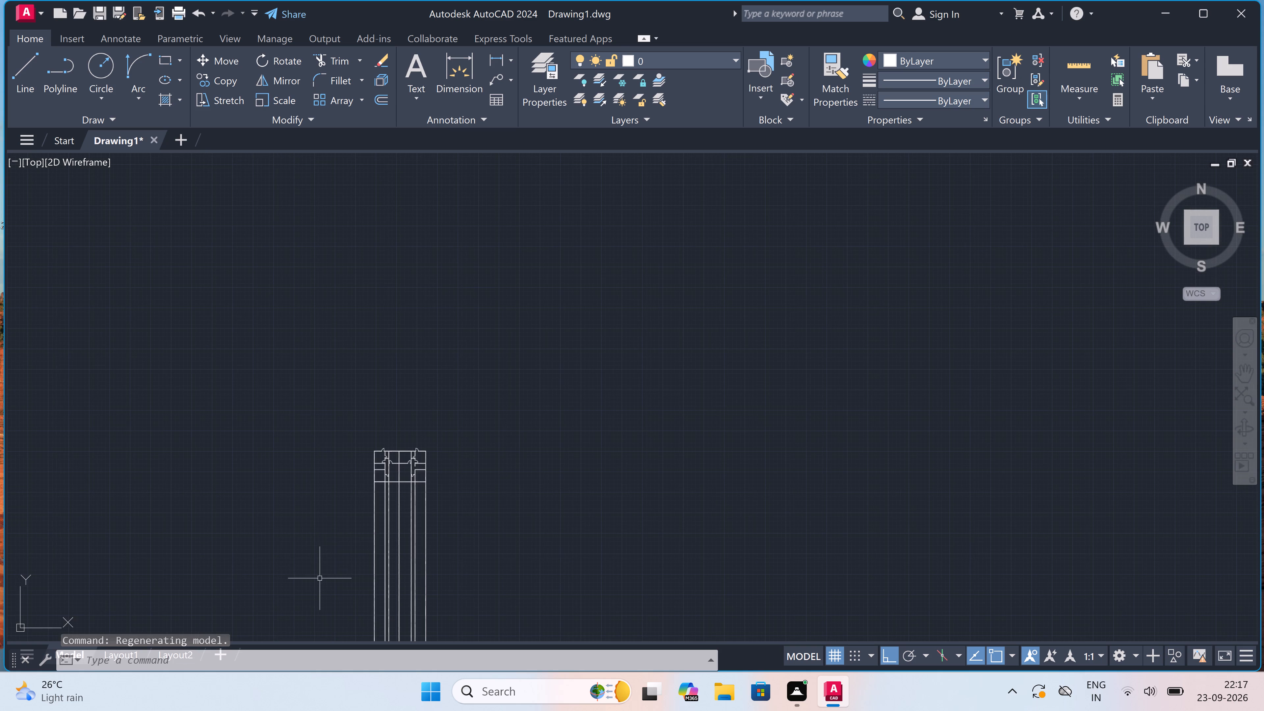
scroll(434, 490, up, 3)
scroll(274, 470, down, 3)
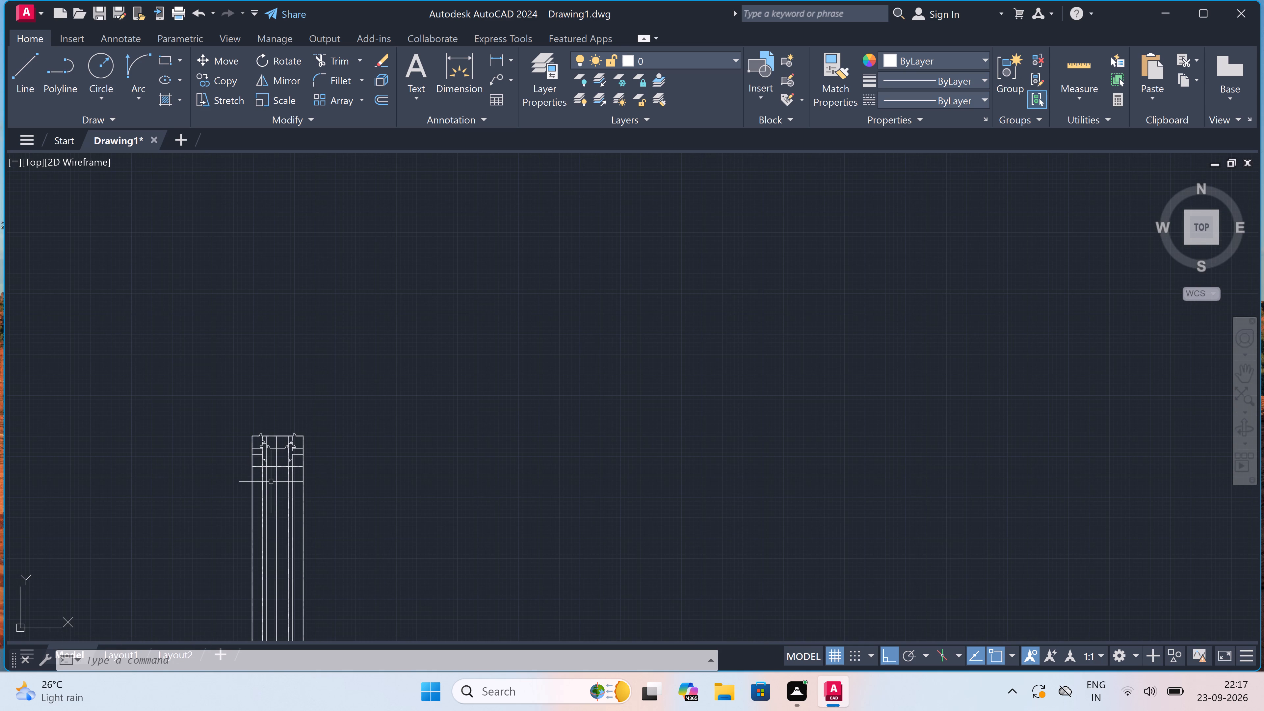
Draw a door jamb across the central wall just above the bottom cross wall, with a 2" stop and a 3' leaf toward the left room.
scroll(271, 482, up, 3)
scroll(292, 360, up, 2)
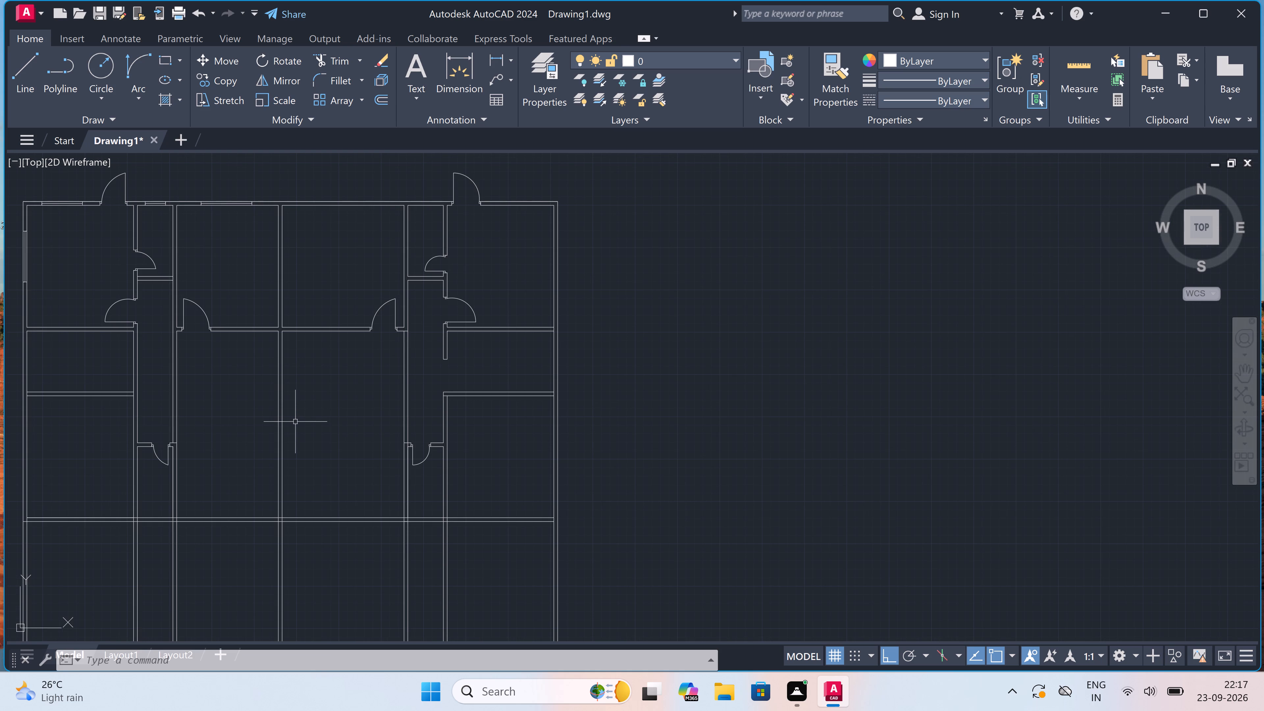
scroll(295, 441, up, 1)
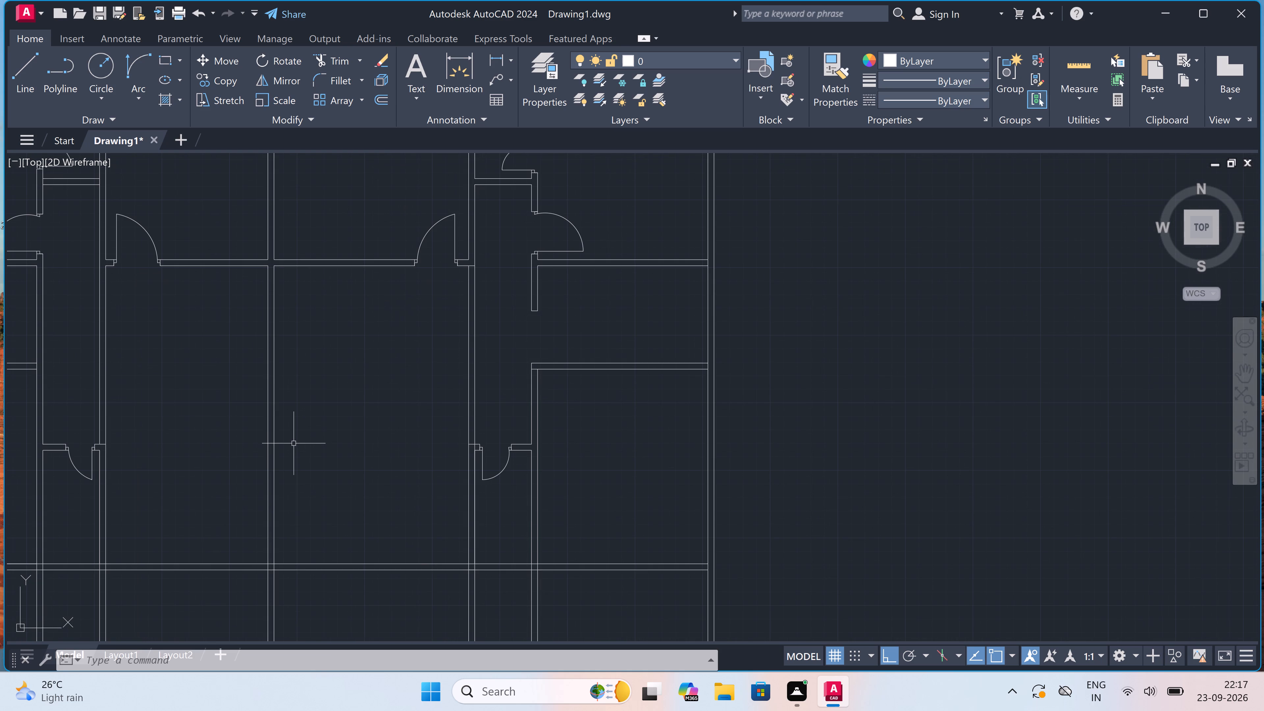
scroll(255, 511, up, 1)
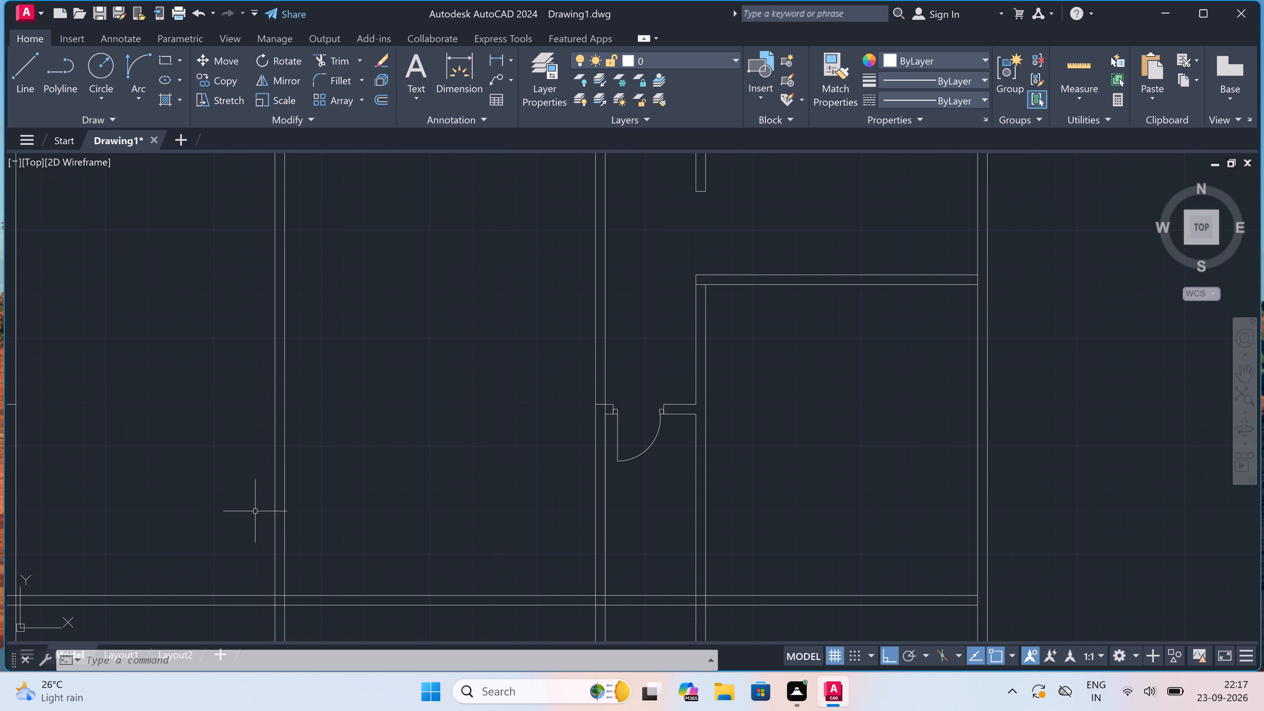
scroll(255, 511, down, 1)
key(l)
key(space)
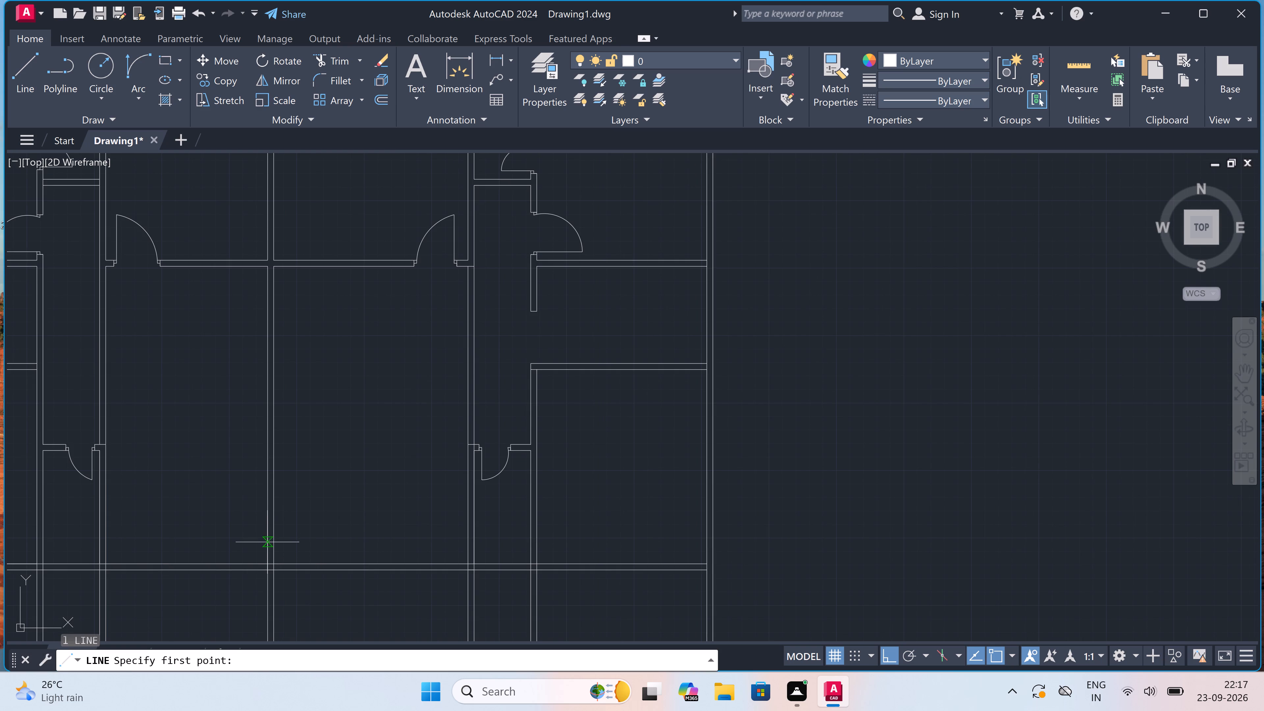
scroll(268, 554, up, 2)
click(268, 558)
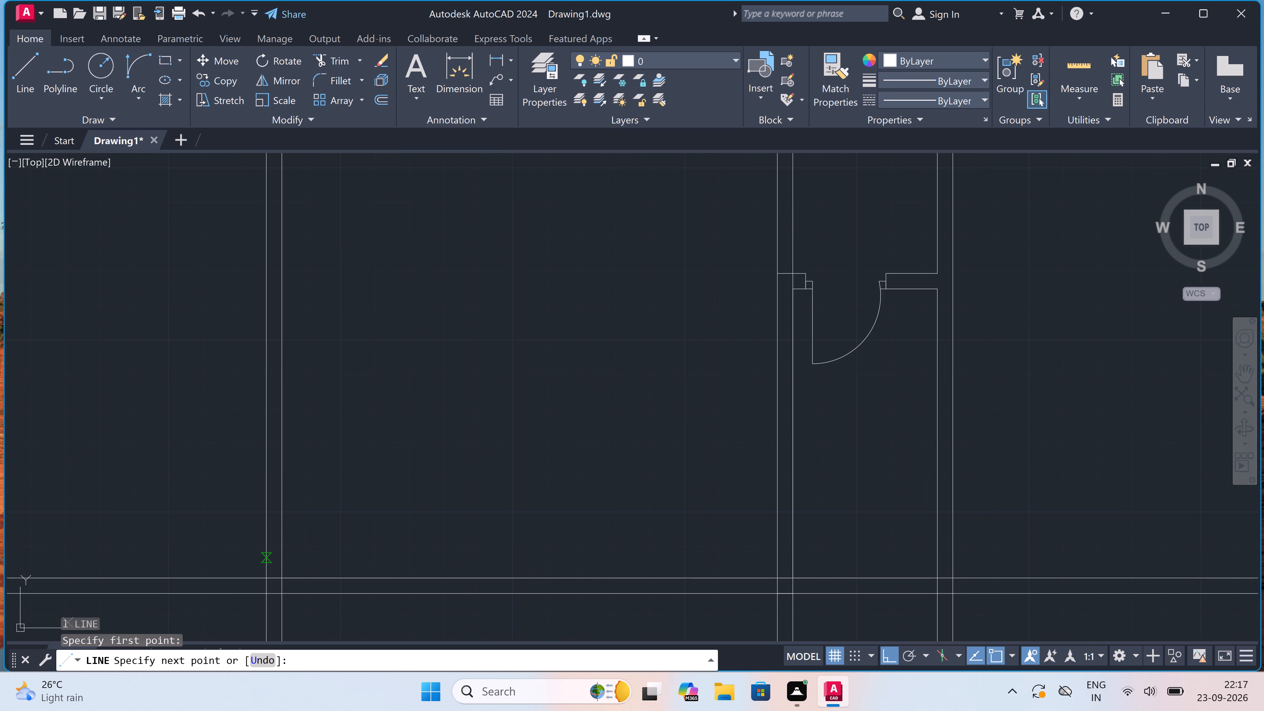
click(278, 557)
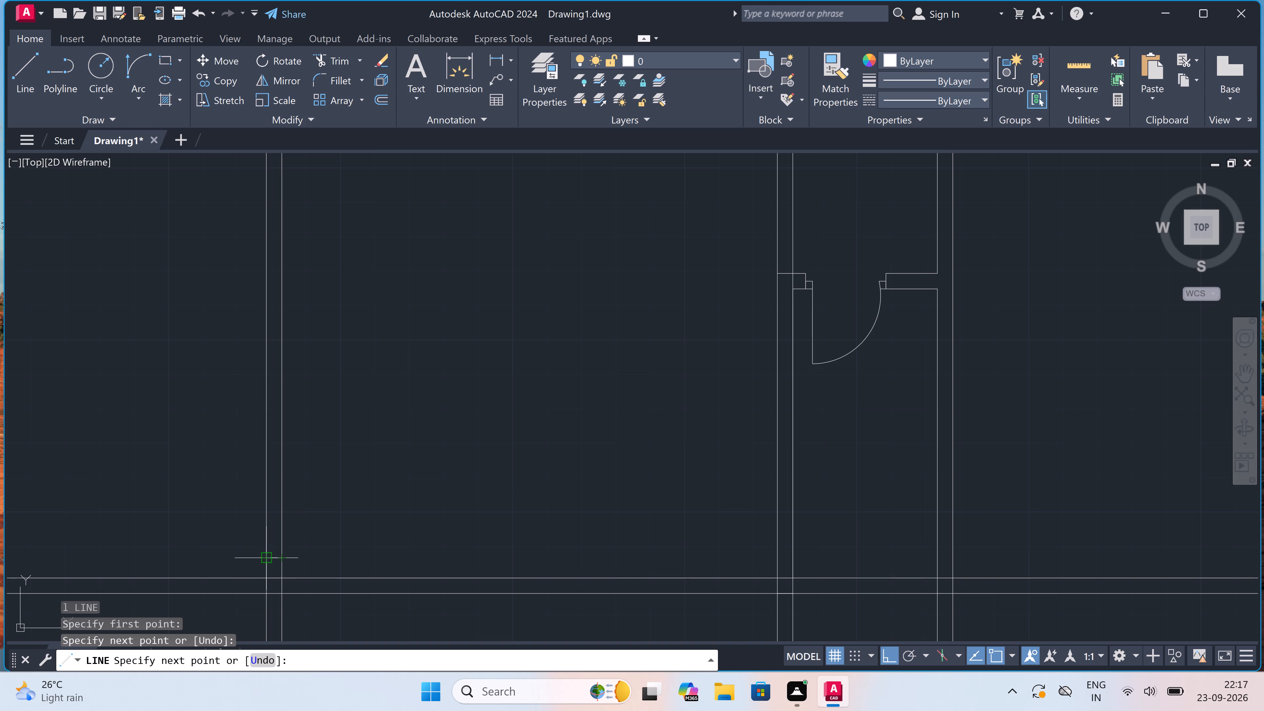
scroll(267, 555, up, 2)
click(284, 563)
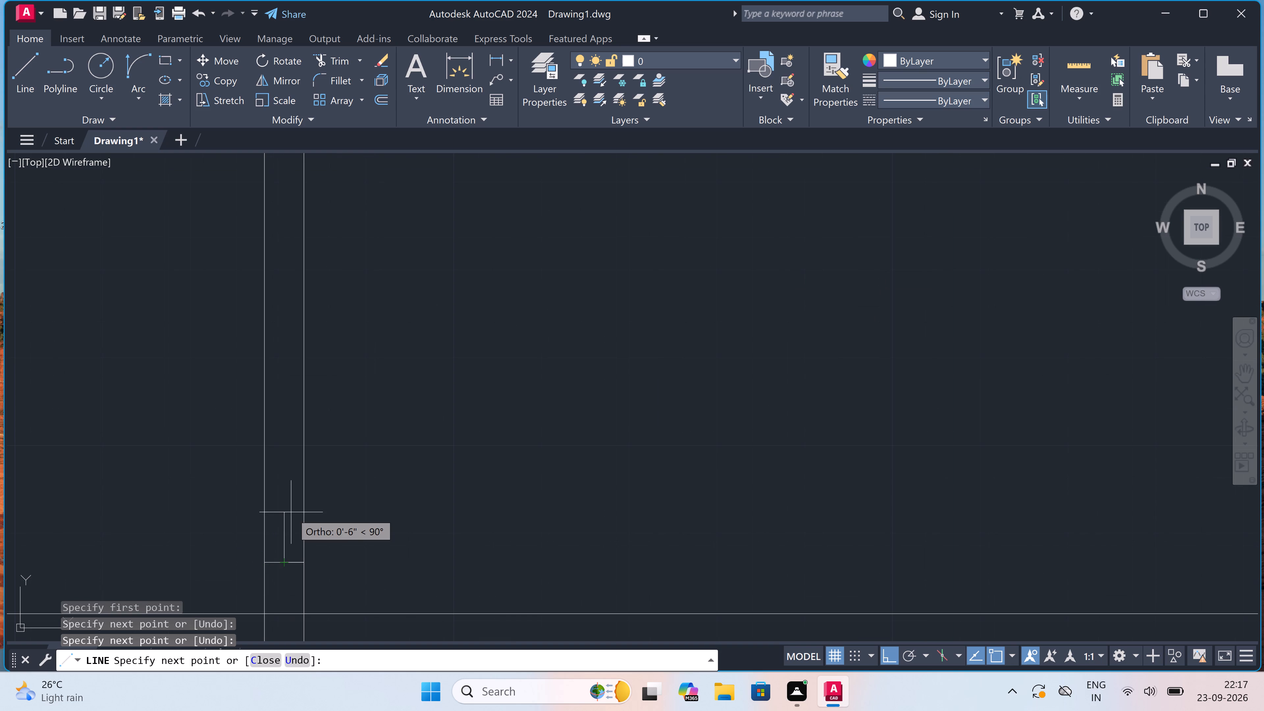
text(2")
key(space)
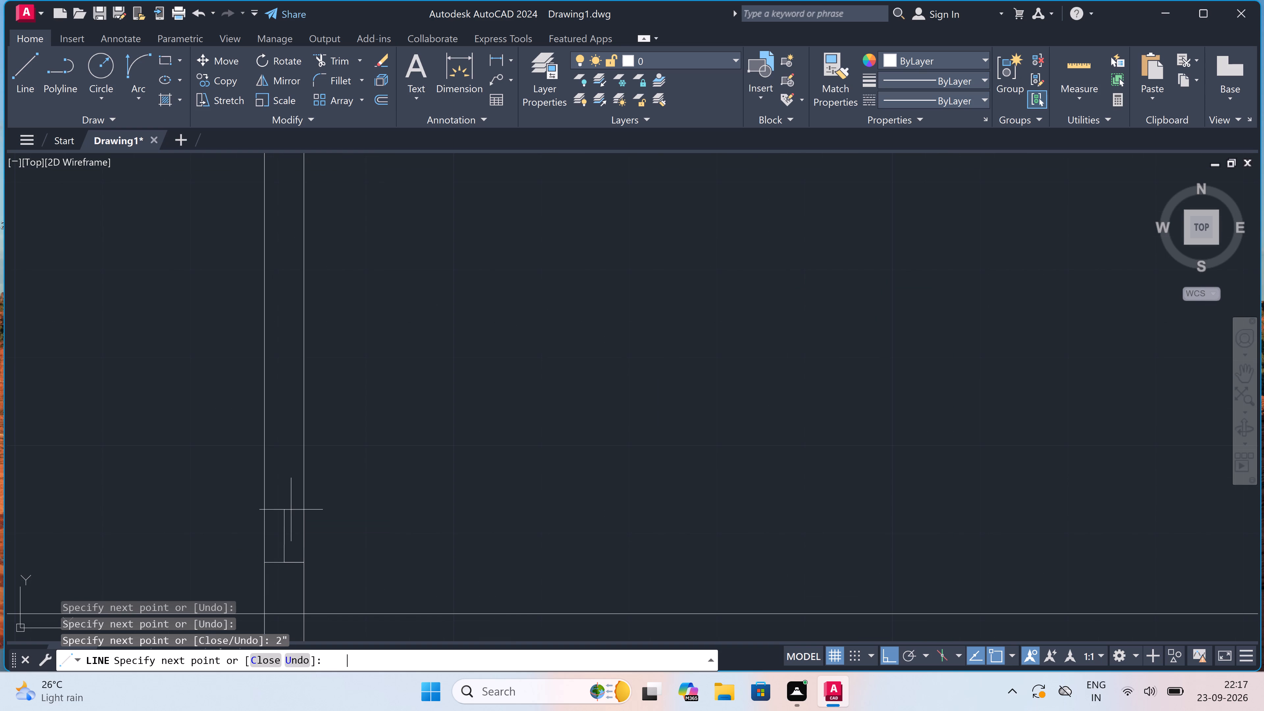
text(3')
key(space)
key(Escape)
Draw the opposite door jamb across the central wall, above the 3' leaf, with a 2" stop line at its midpoint.
scroll(159, 490, down, 3)
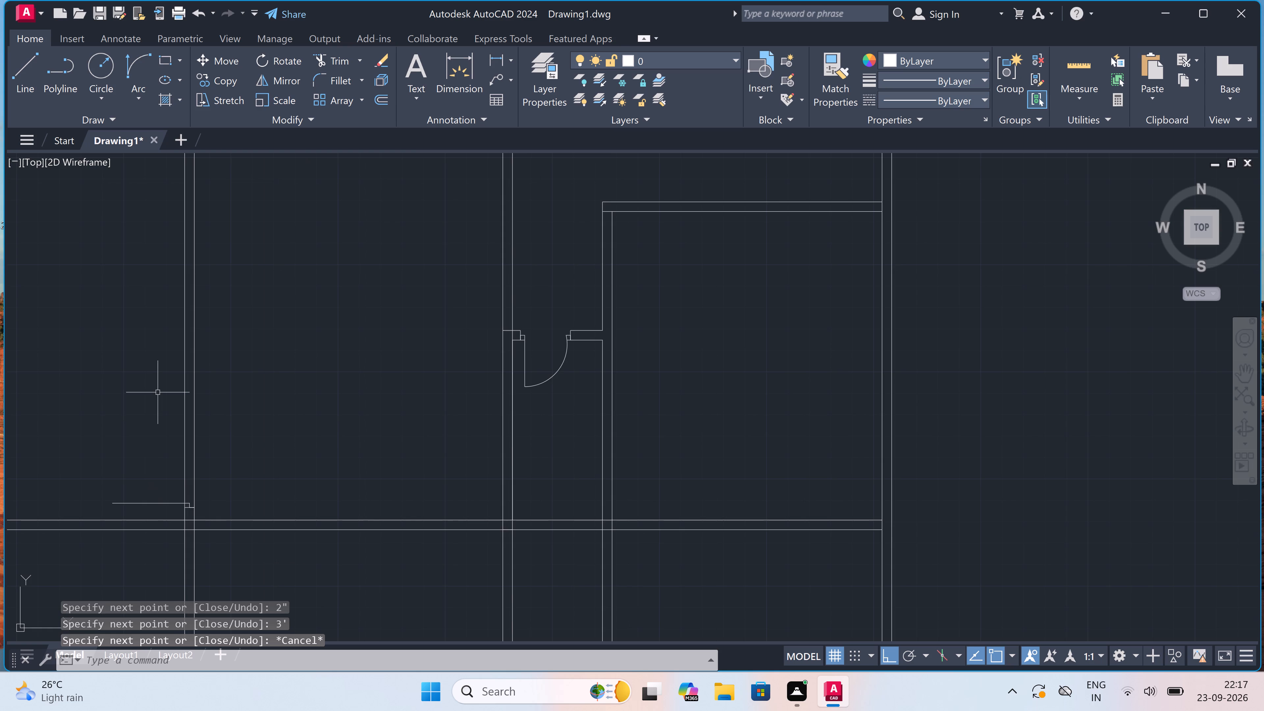
scroll(155, 394, down, 2)
scroll(28, 408, up, 2)
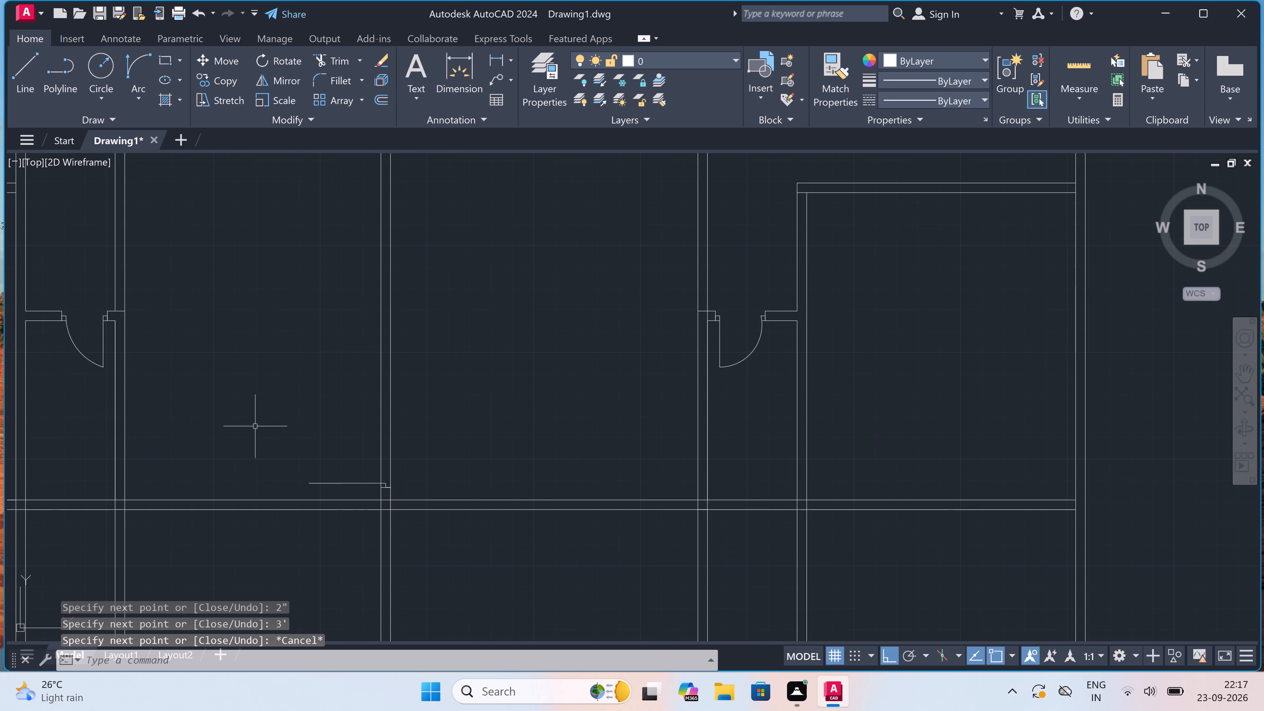
scroll(388, 400, up, 1)
key(space)
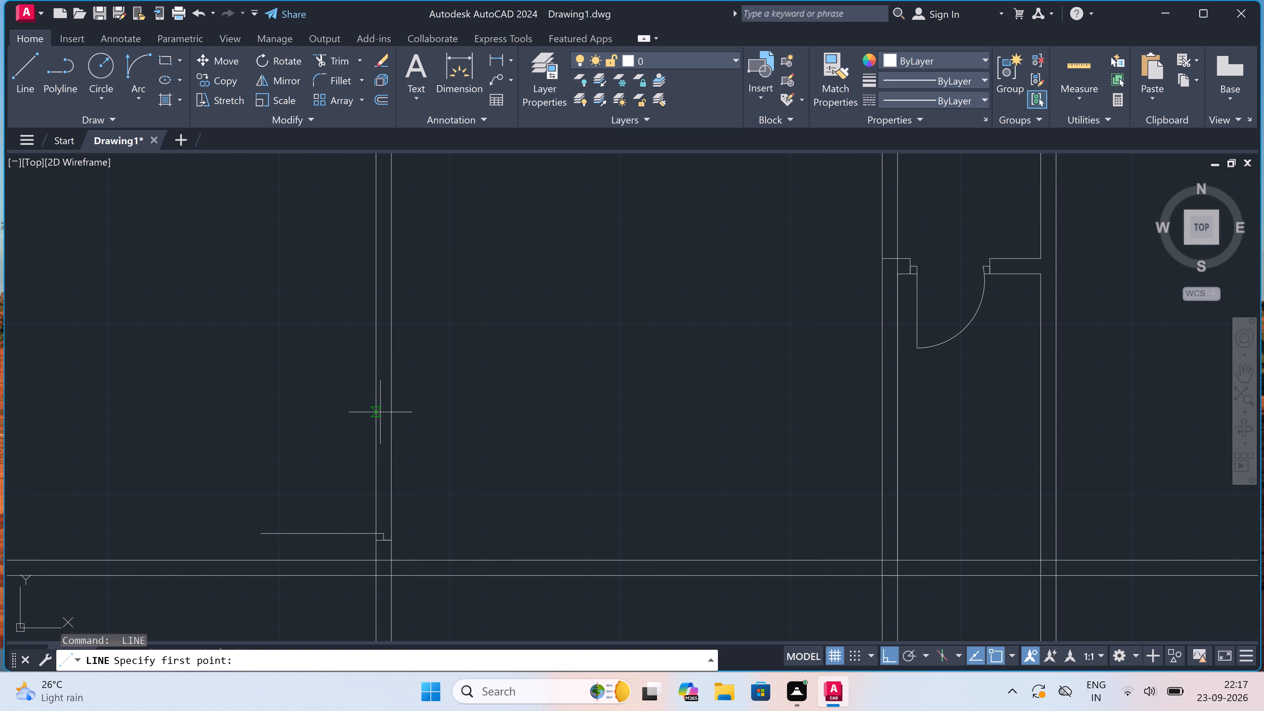
click(378, 420)
click(390, 416)
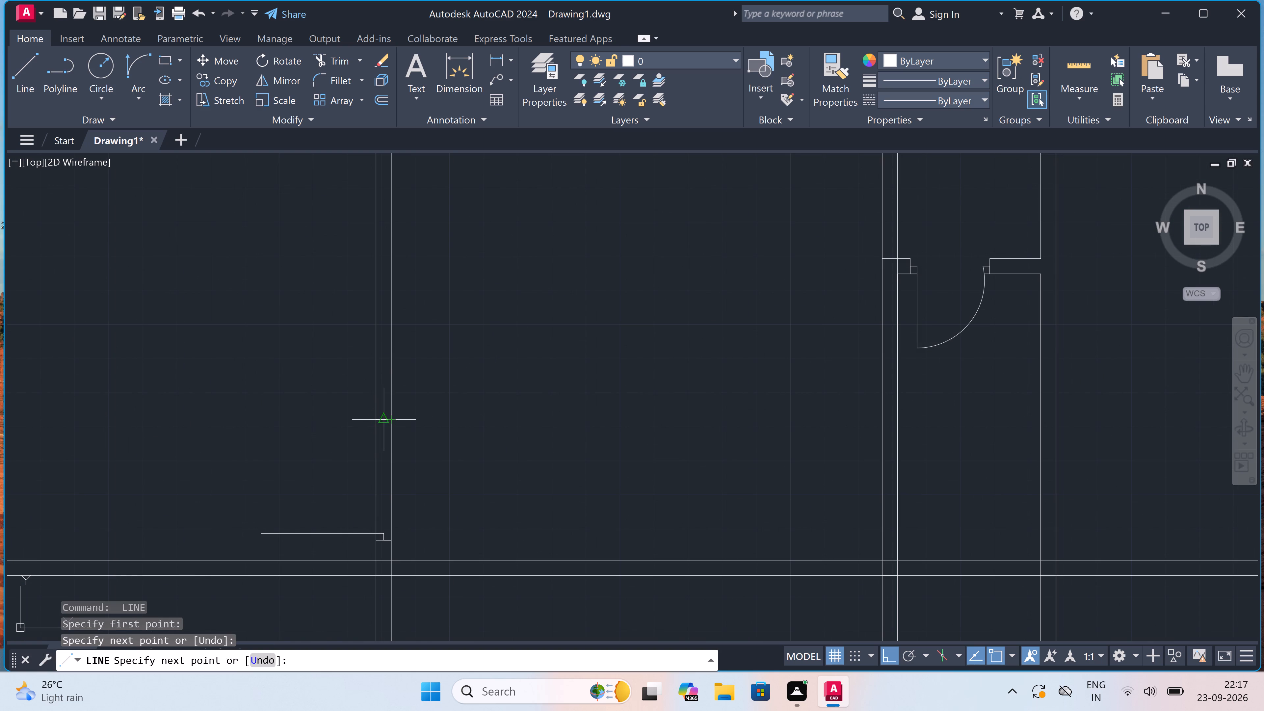
click(378, 417)
scroll(378, 417, up, 1)
drag(386, 417, 387, 421)
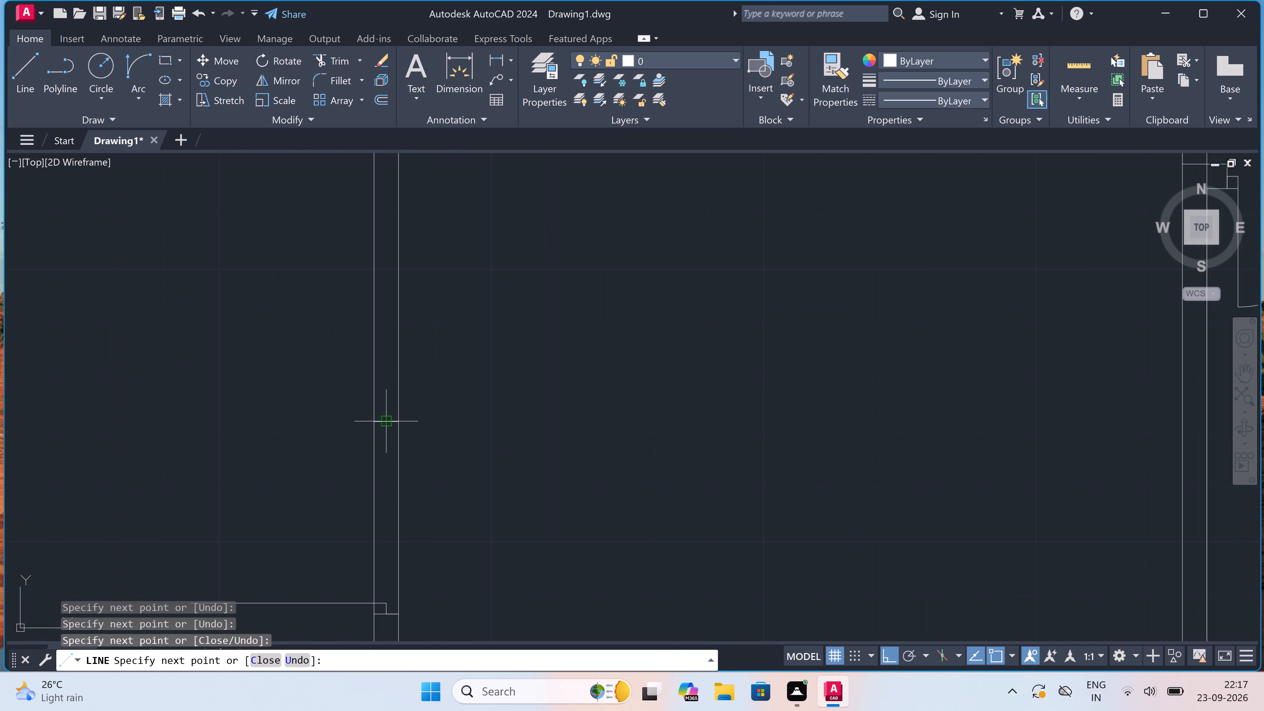
text(2")
key(space)
key(Escape)
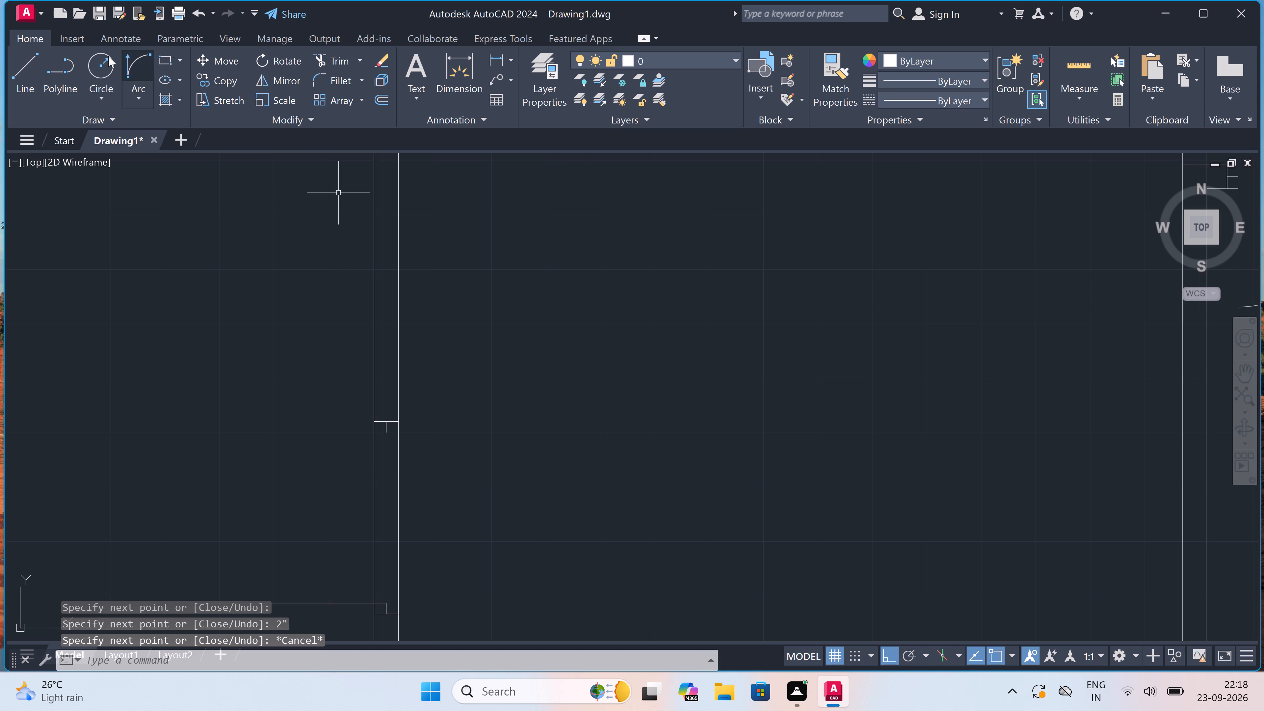
Draw the door swing arc from the free end of the 3' leaf to the end of the upper jamb's stop.
click(136, 58)
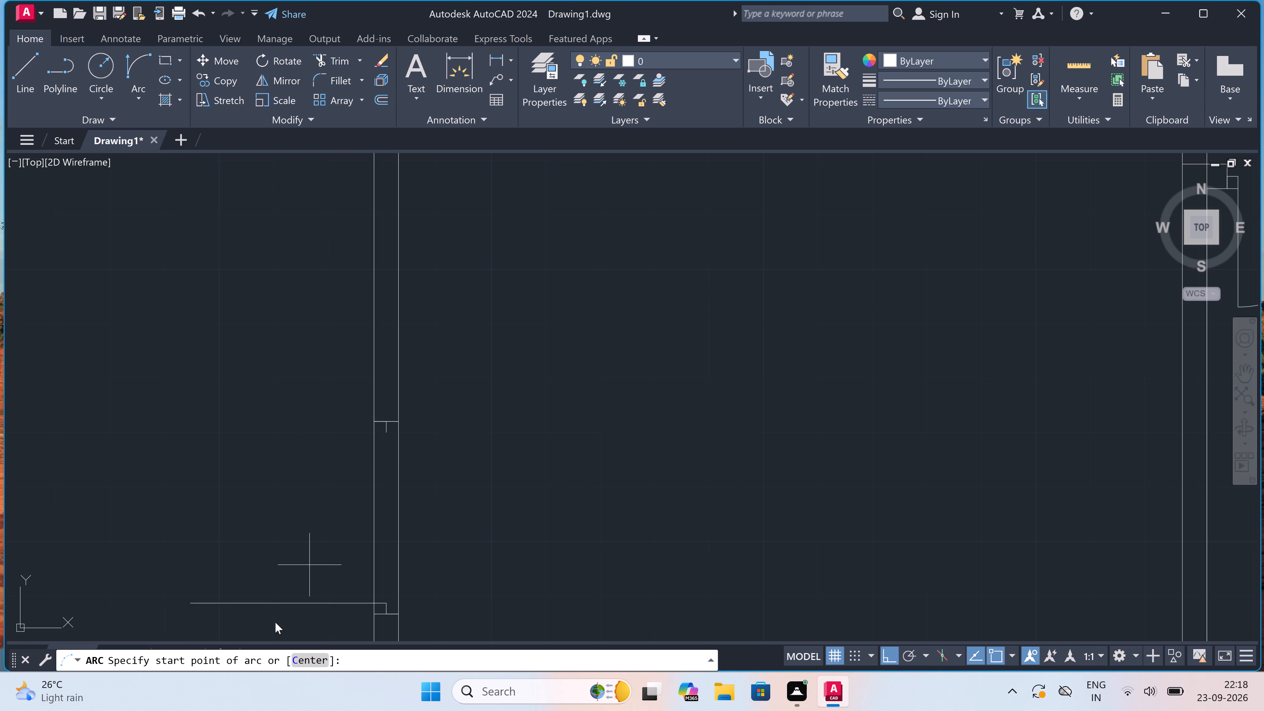
click(191, 607)
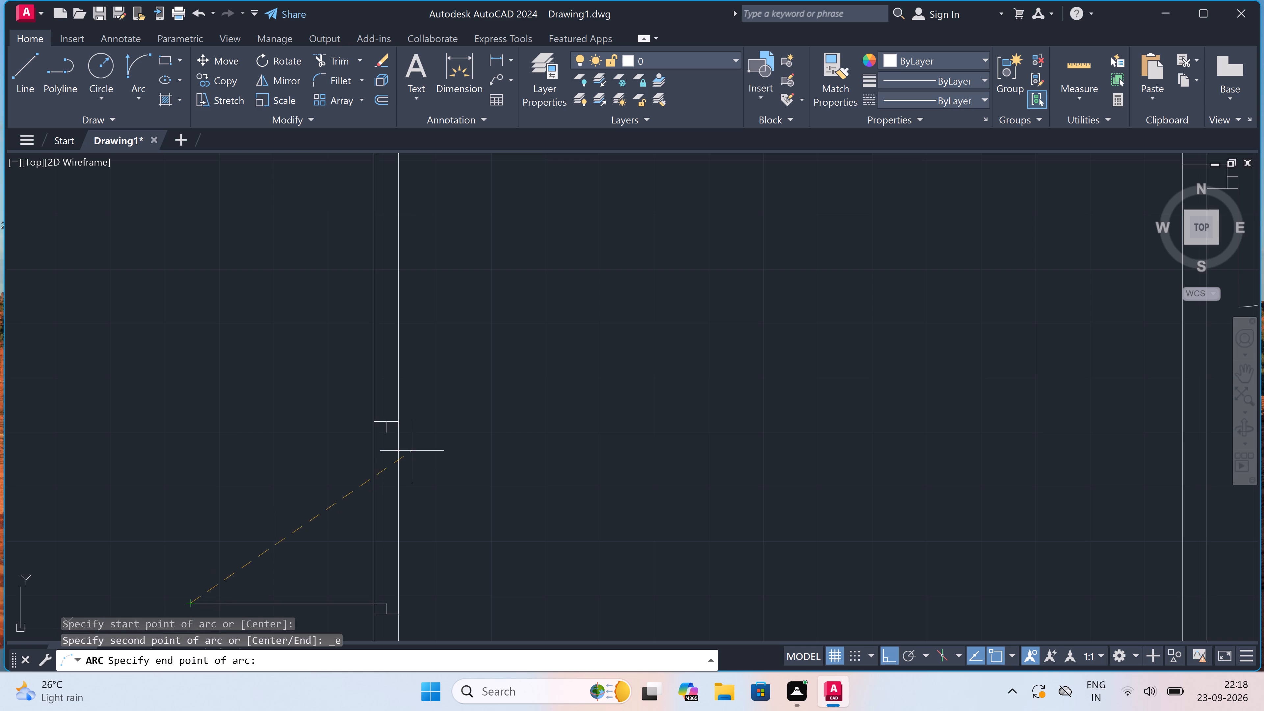
click(383, 432)
click(287, 427)
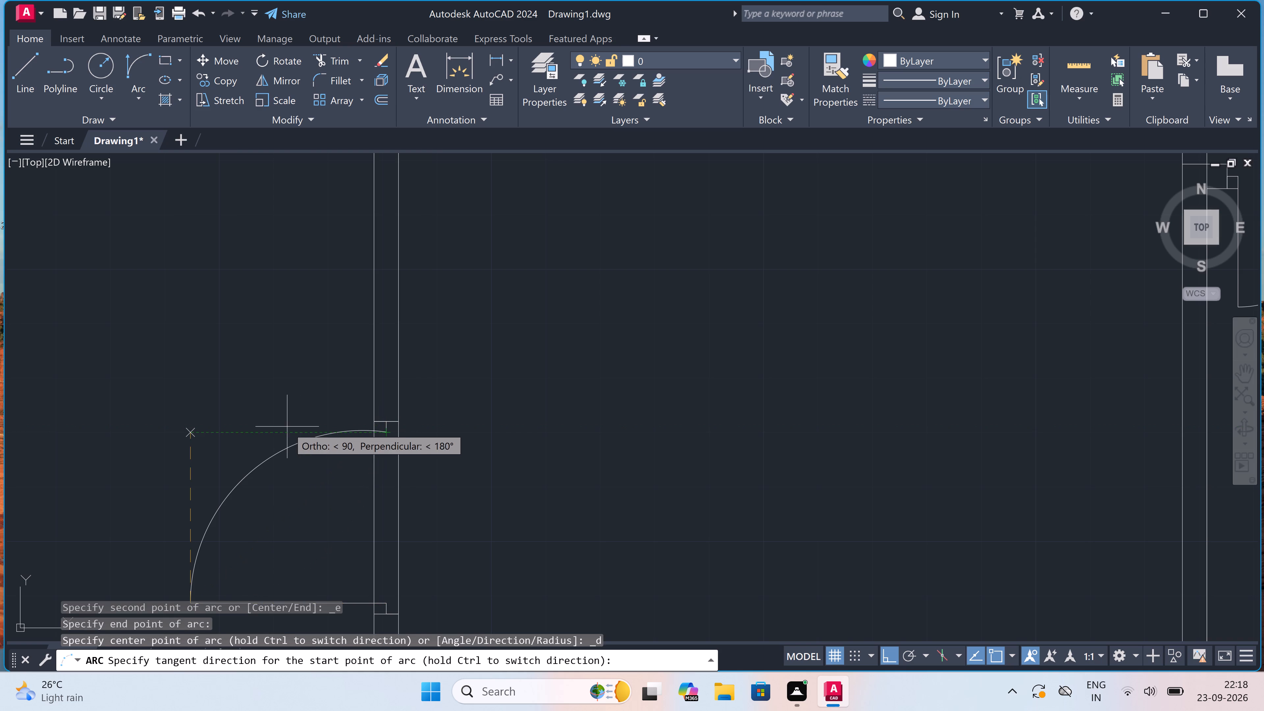
Trim both central wall lines out of the new door opening.
scroll(290, 422, down, 3)
scroll(298, 437, up, 1)
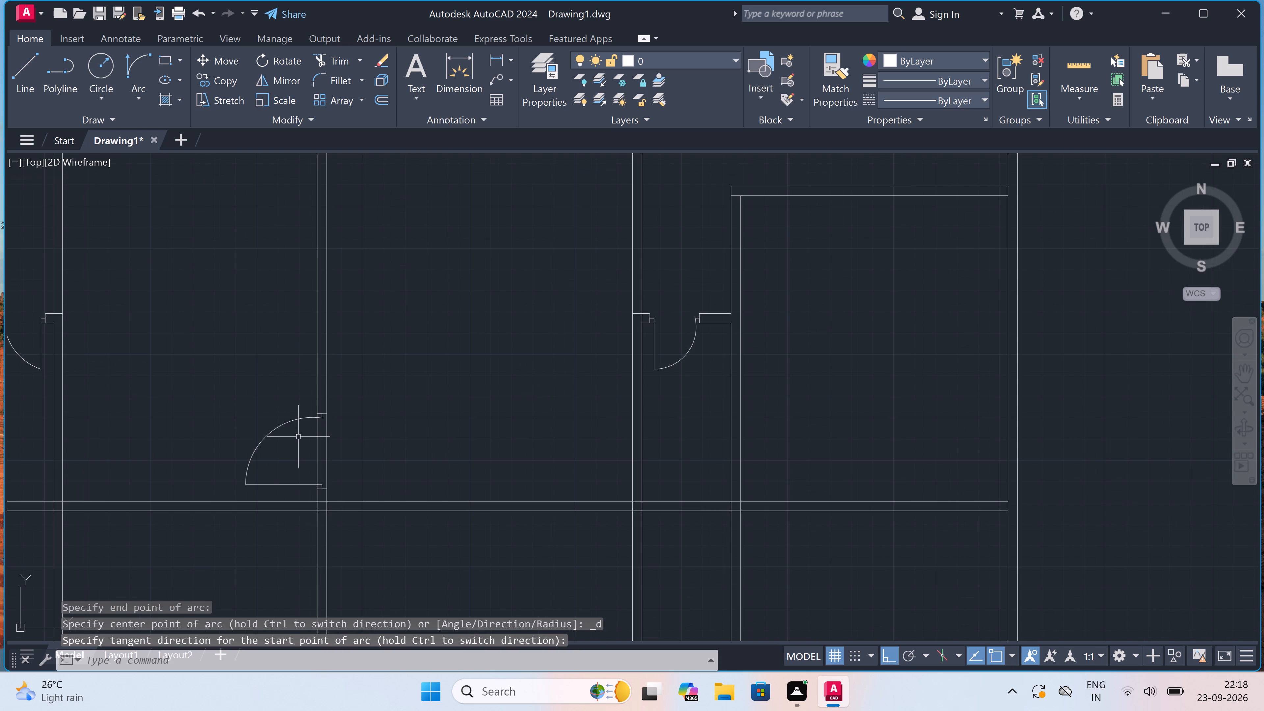
text(tr)
key(space)
click(299, 437)
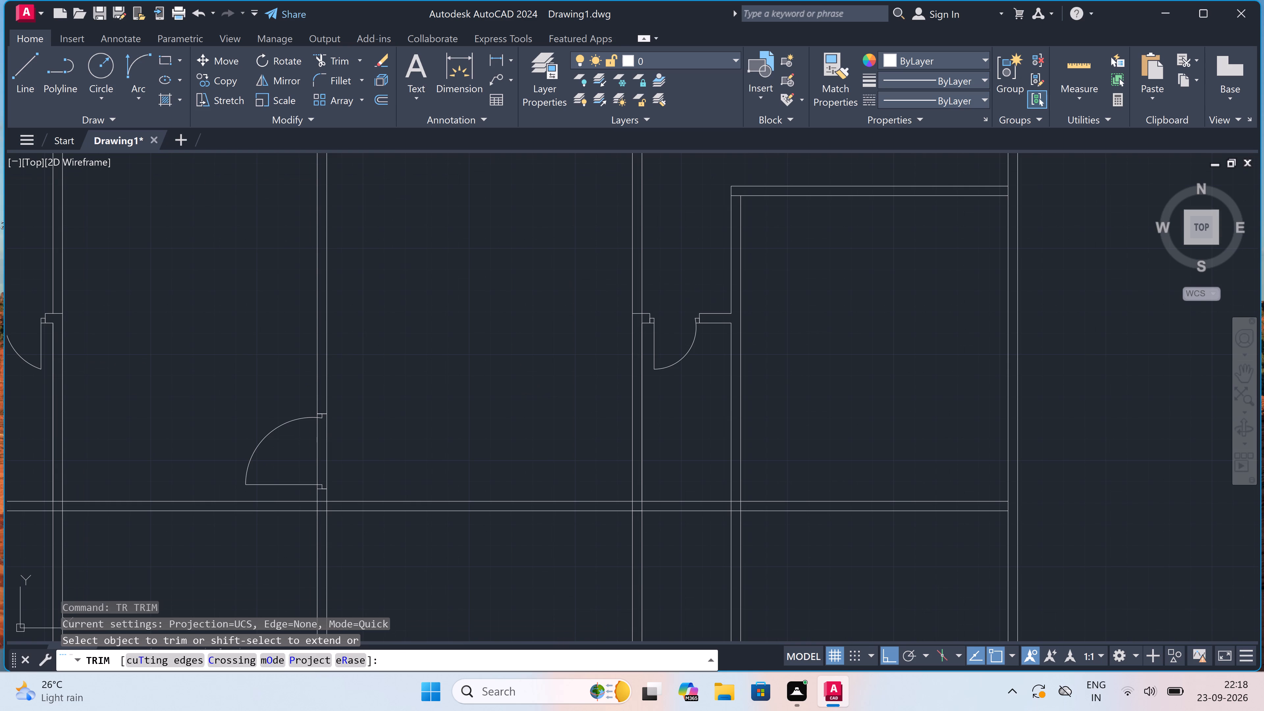
click(381, 447)
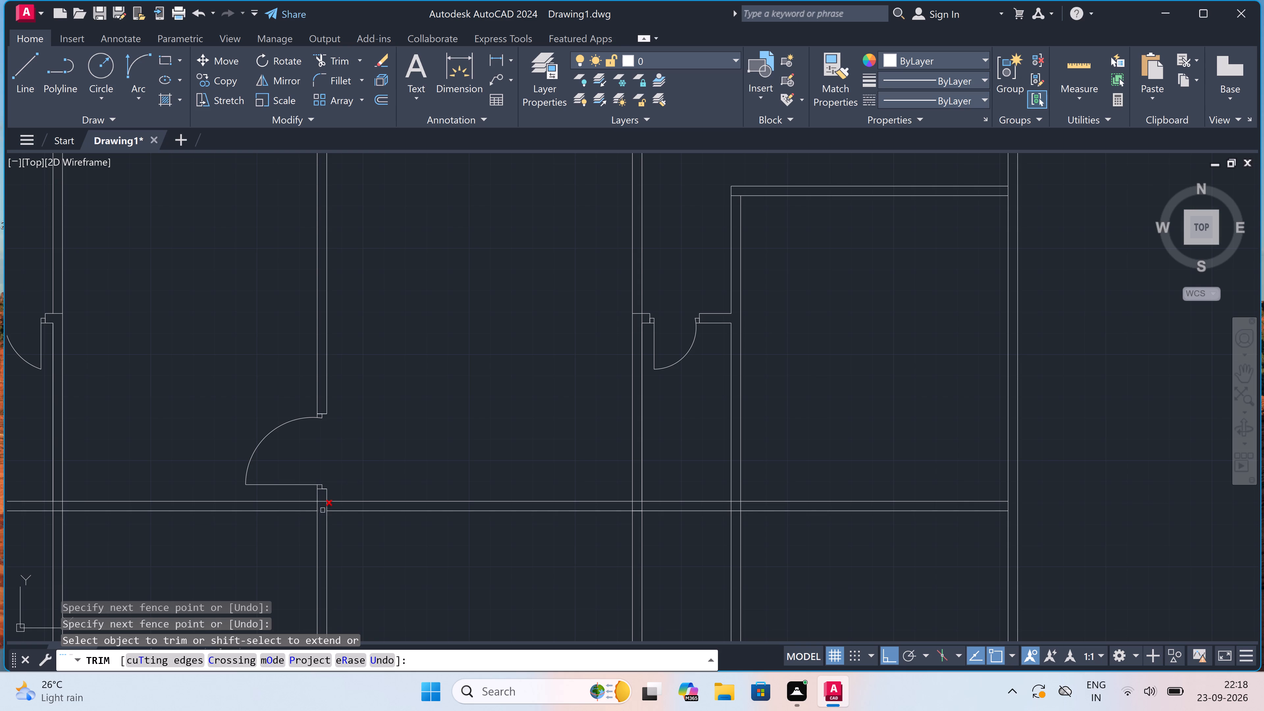
Trim the central wall's junction with the bottom cross wall open, and remove the central wall lines below that cross wall.
scroll(323, 510, up, 3)
click(272, 495)
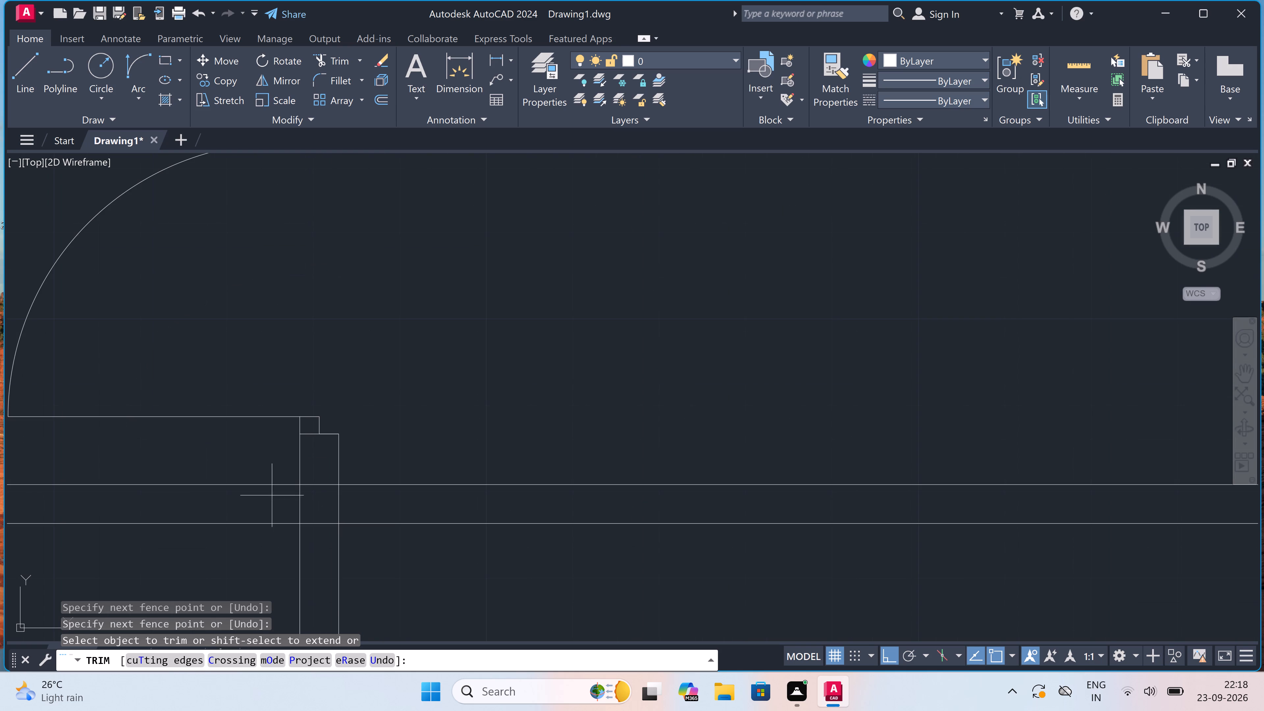
click(342, 502)
drag(322, 476, 321, 481)
click(317, 504)
click(344, 562)
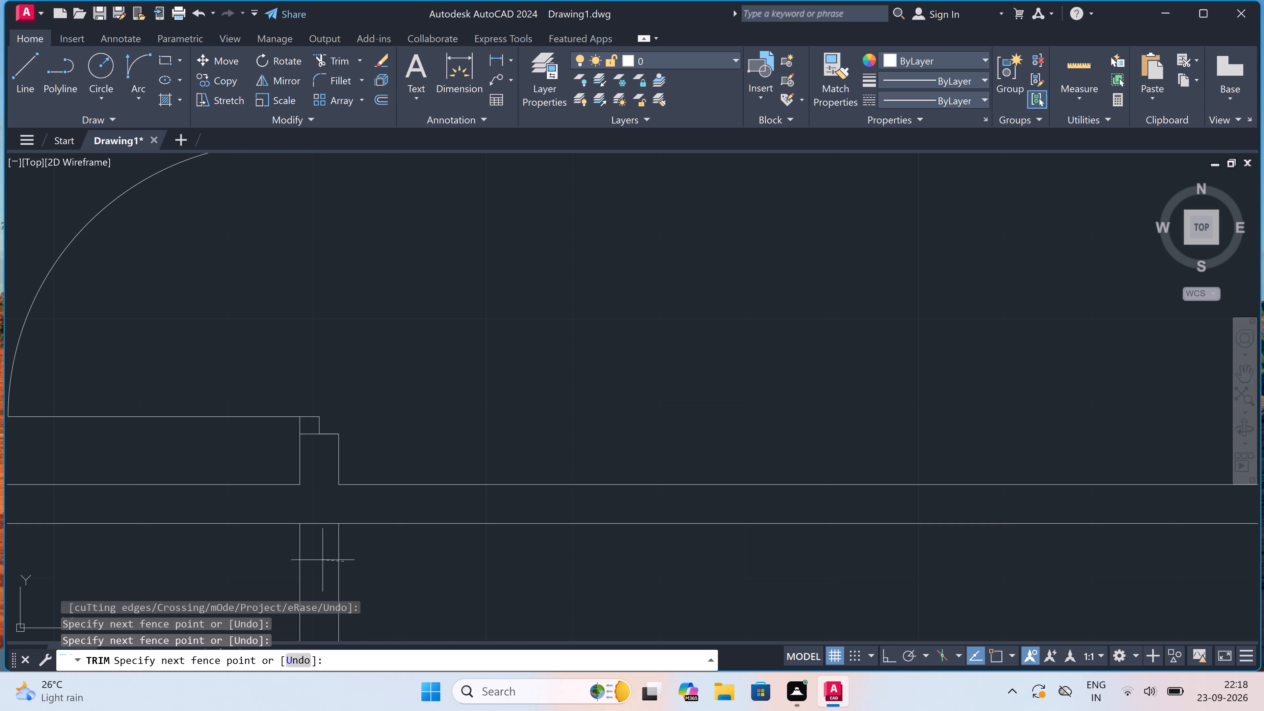
click(290, 564)
scroll(349, 563, down, 4)
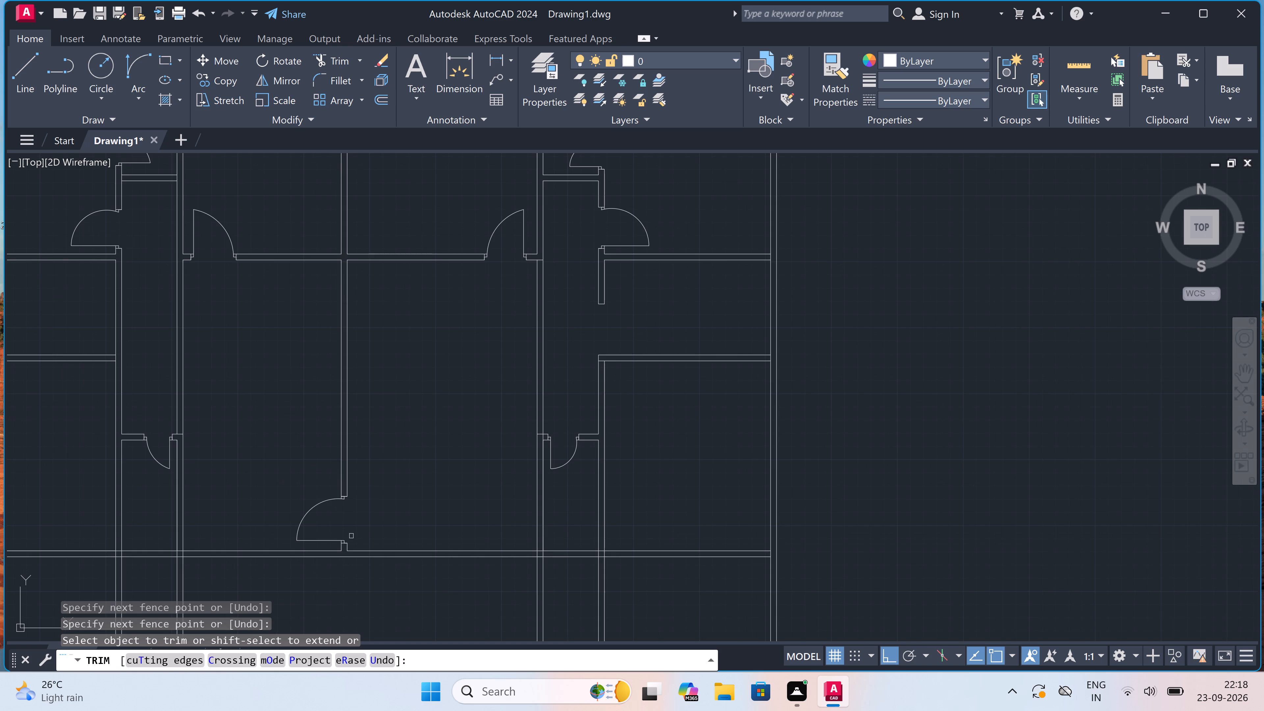
scroll(355, 511, up, 2)
key(Escape)
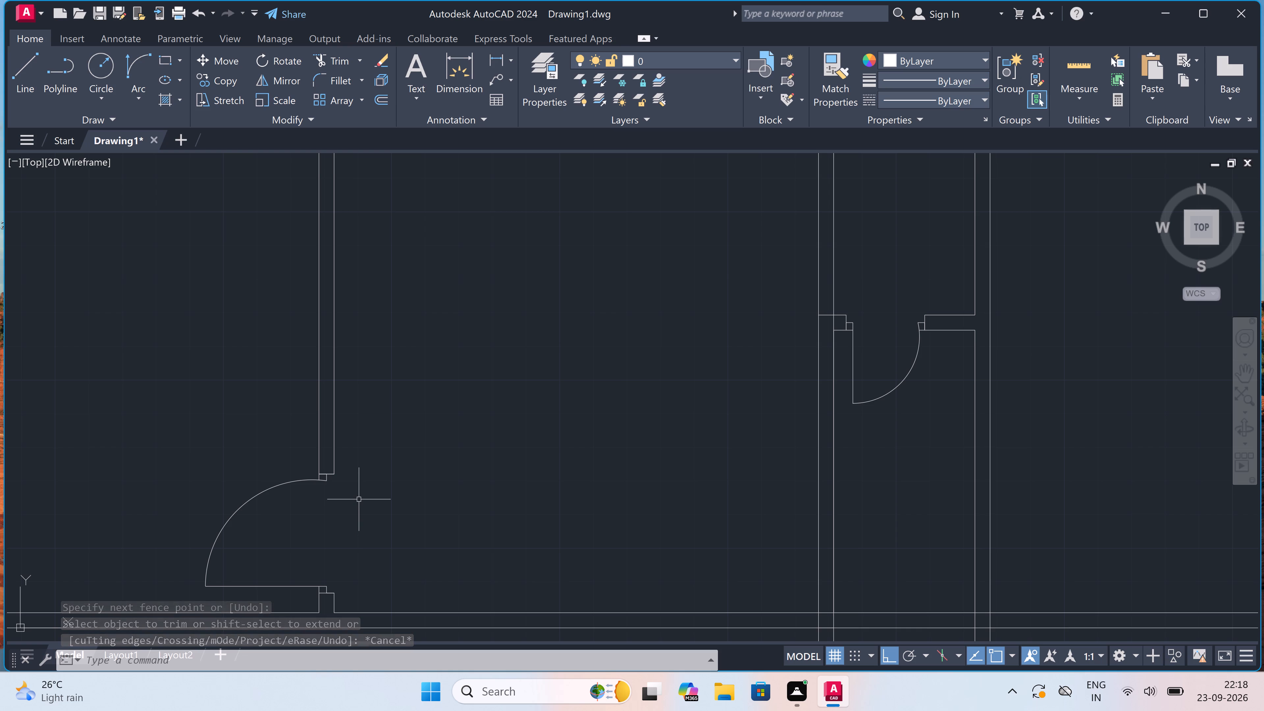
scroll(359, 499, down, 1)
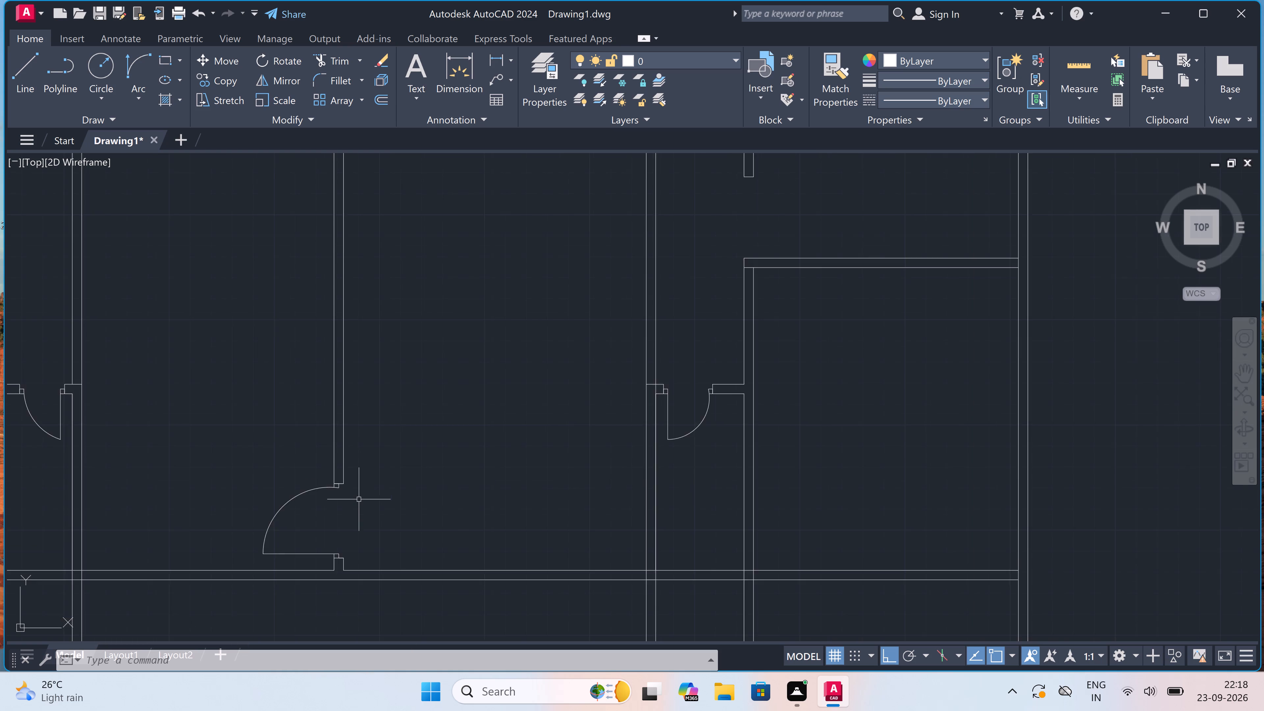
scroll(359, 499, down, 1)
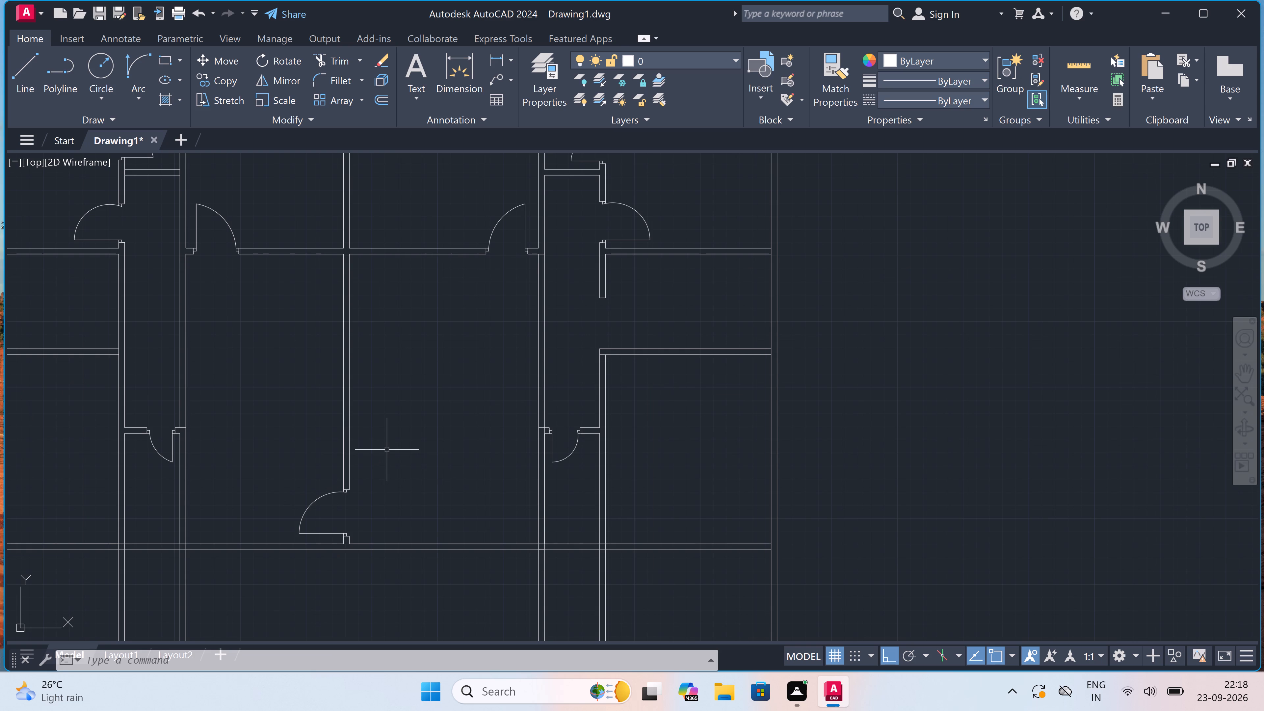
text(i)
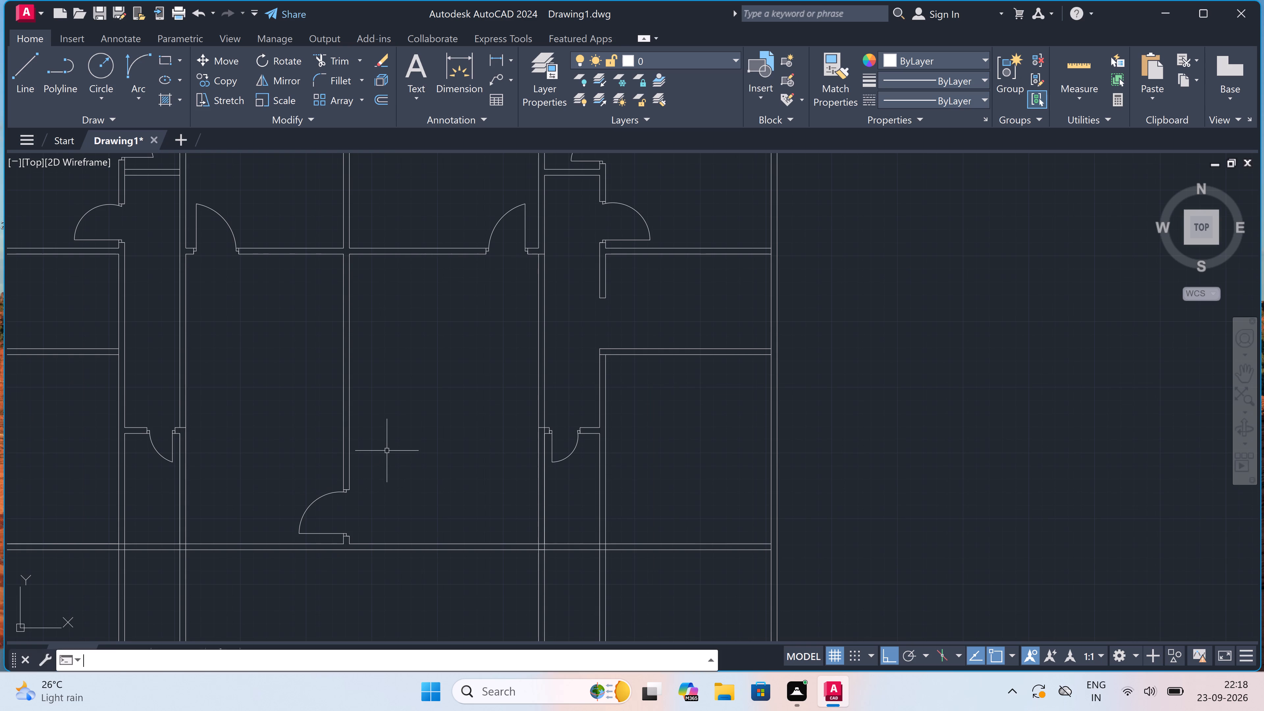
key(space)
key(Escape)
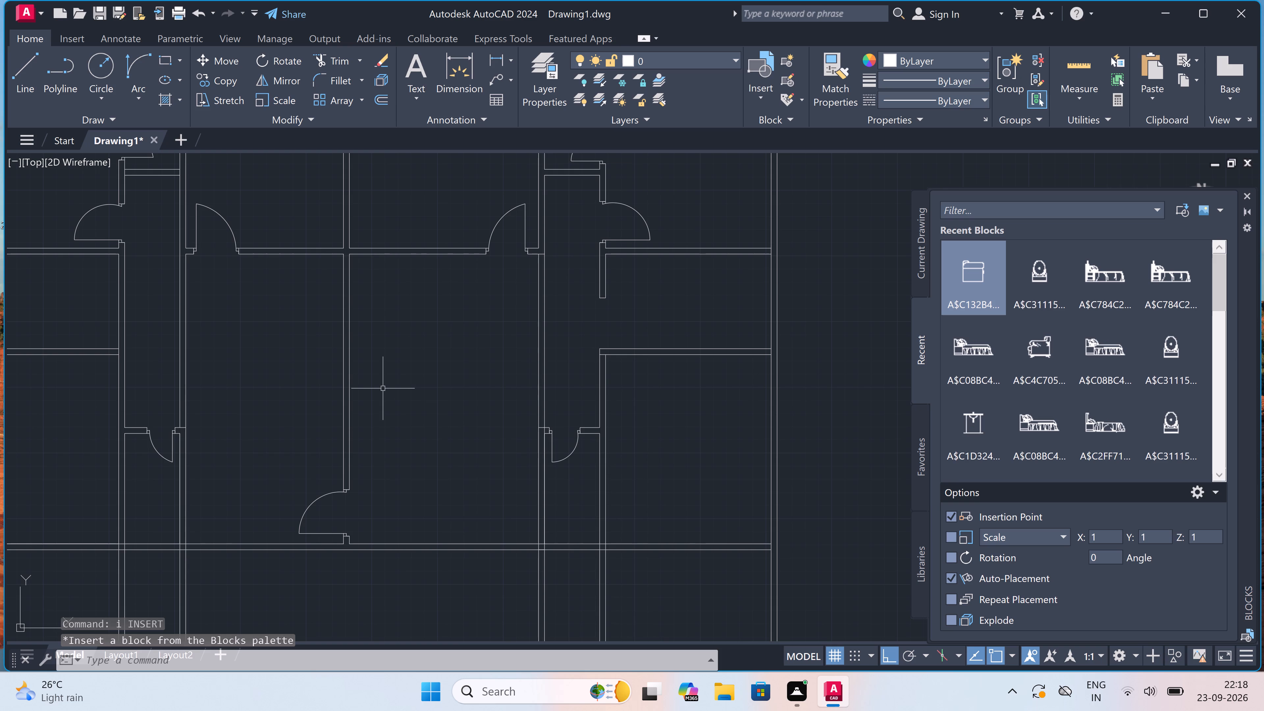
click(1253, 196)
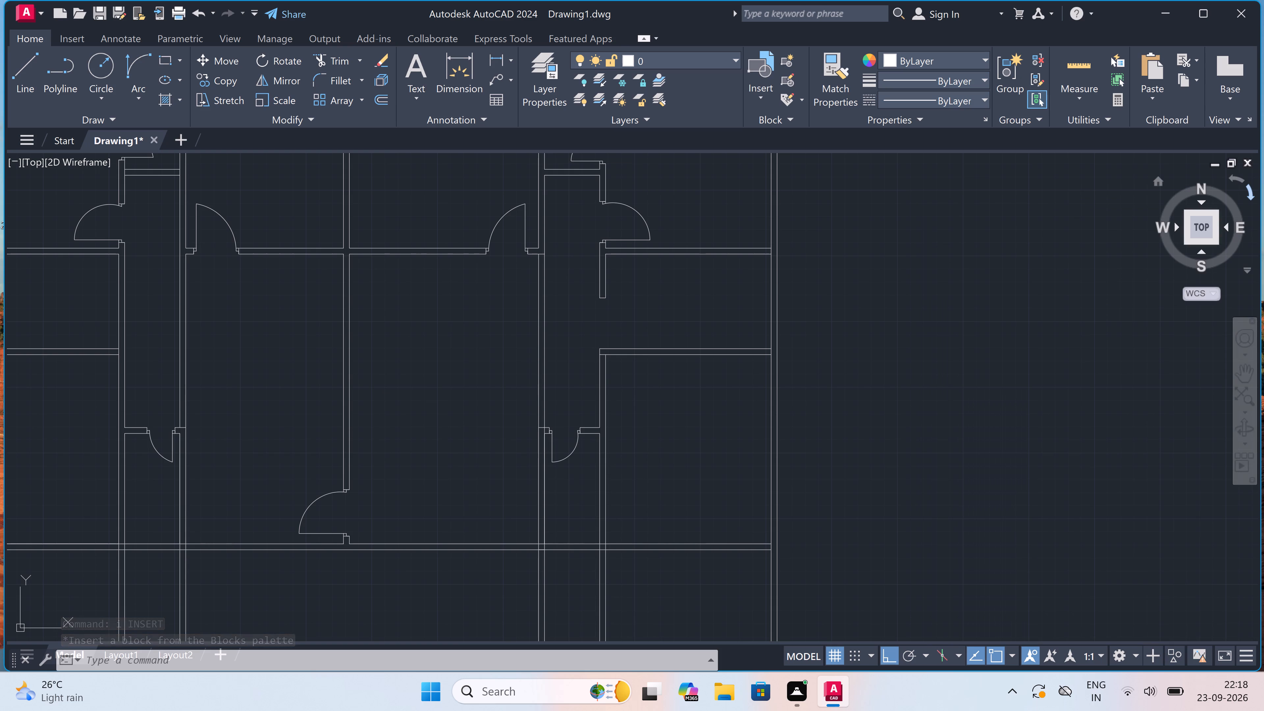
Draw a 4.5" thick cross wall from the central wall to the right-hand passage wall, 14' below the upper cross wall's junction.
text(l)
key(space)
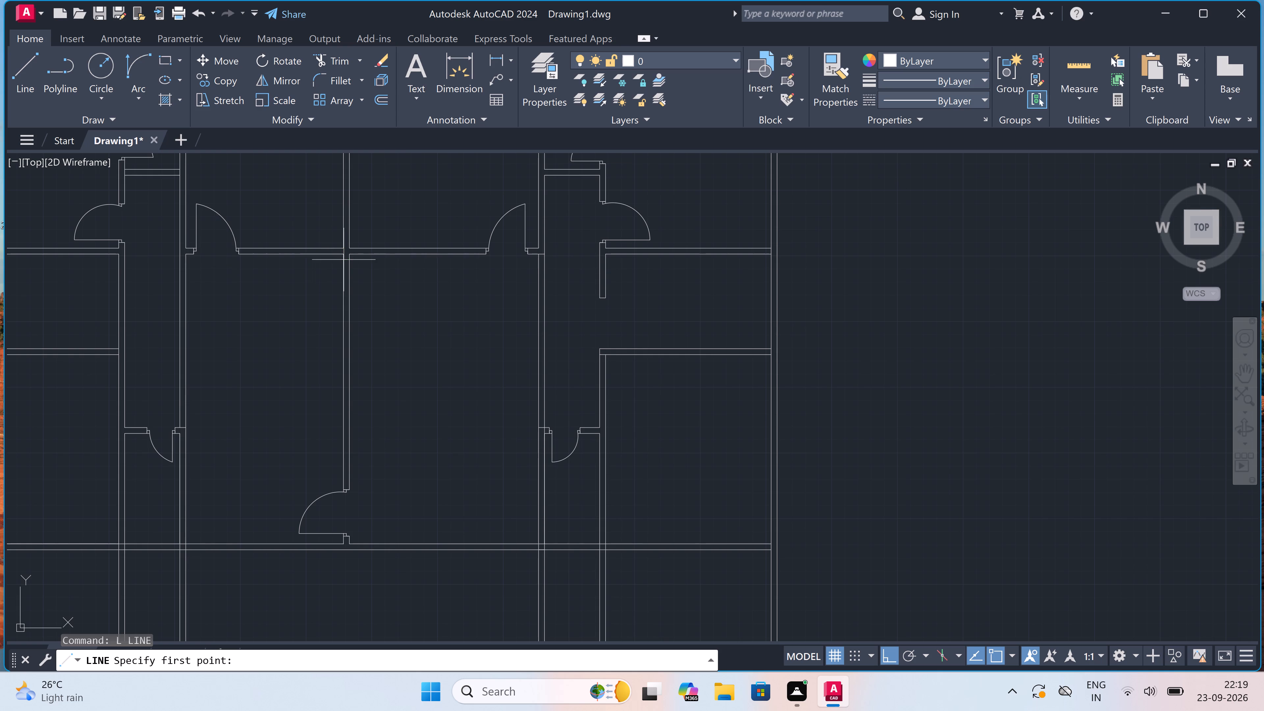
scroll(351, 250, up, 2)
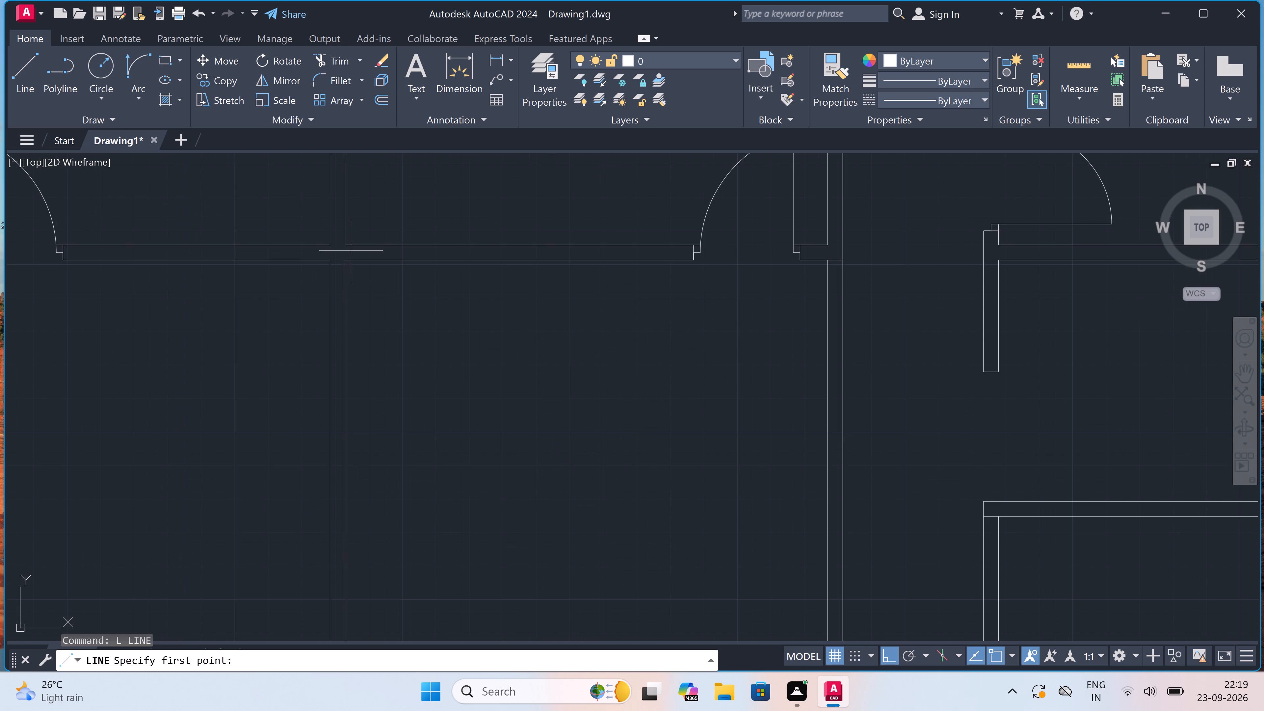
click(347, 261)
scroll(347, 261, down, 2)
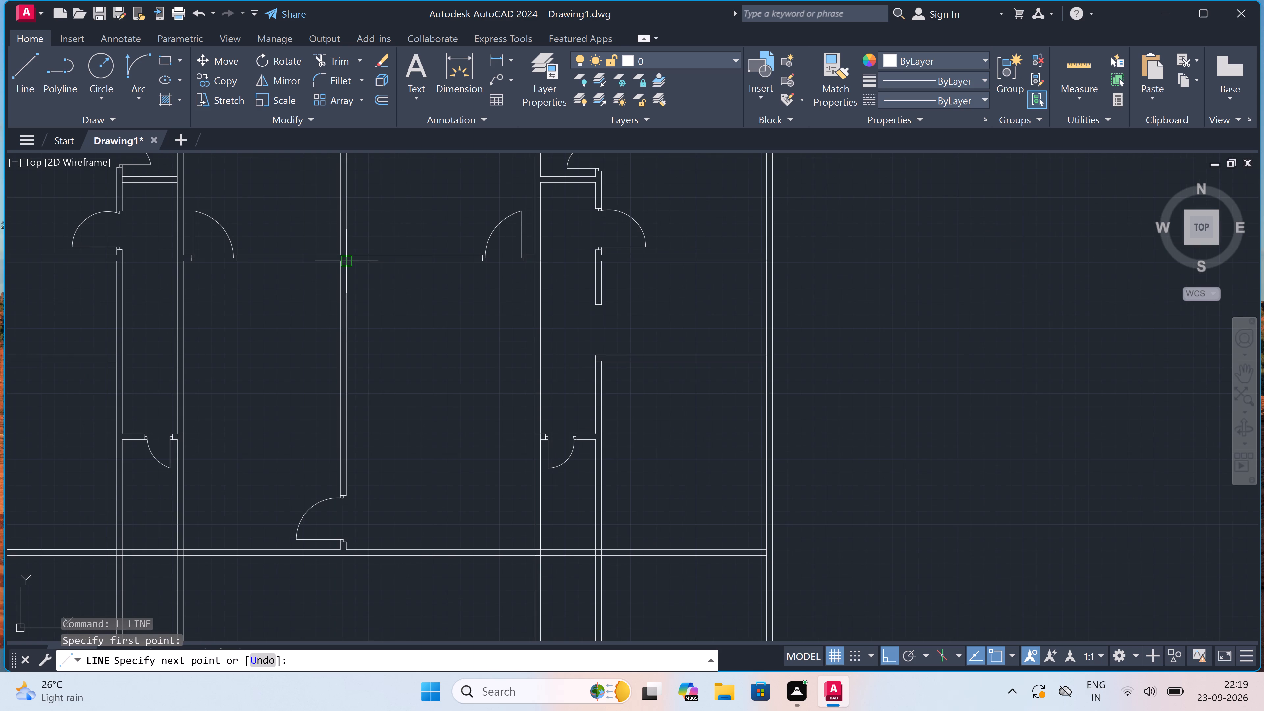
scroll(347, 320, up, 2)
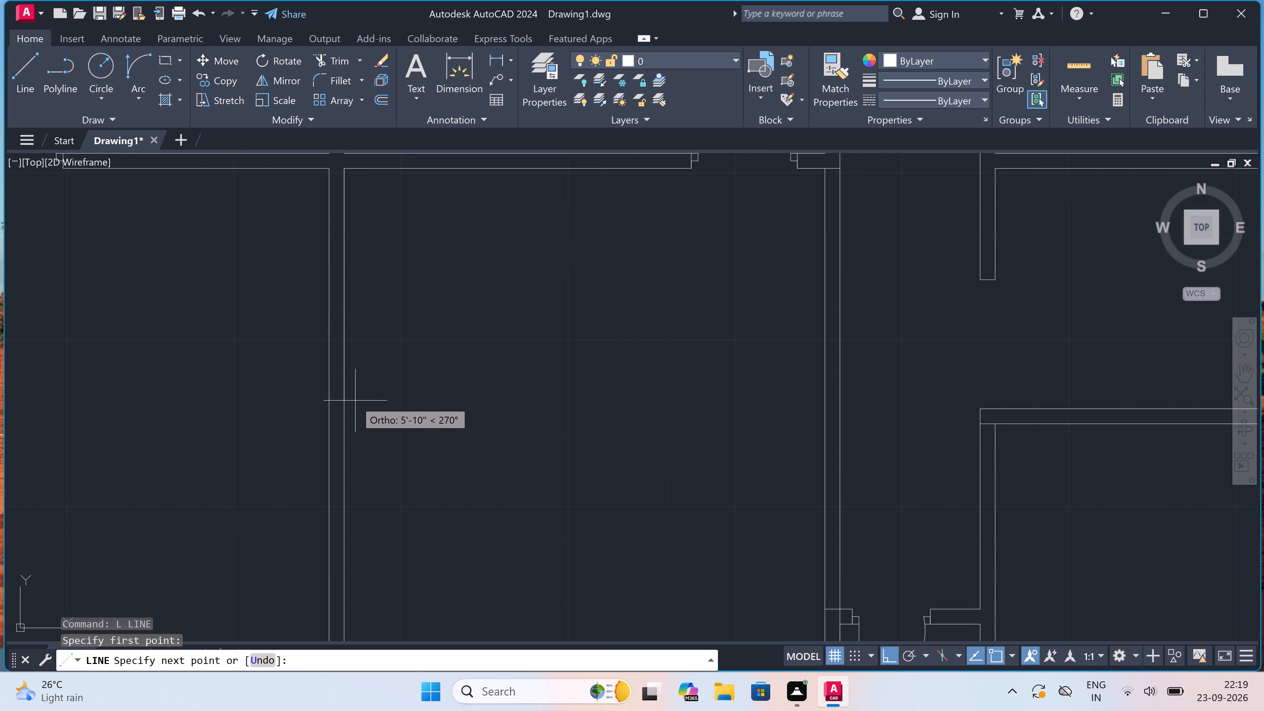
text(14')
key(space)
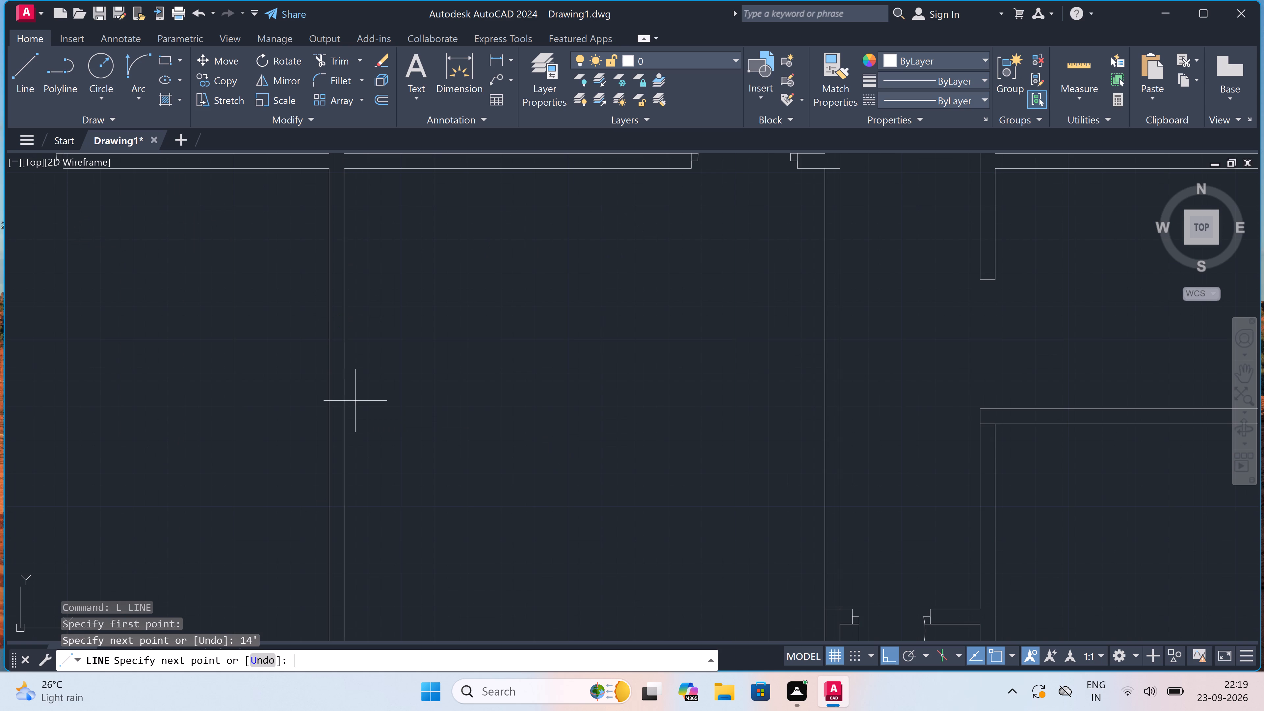
scroll(357, 397, down, 2)
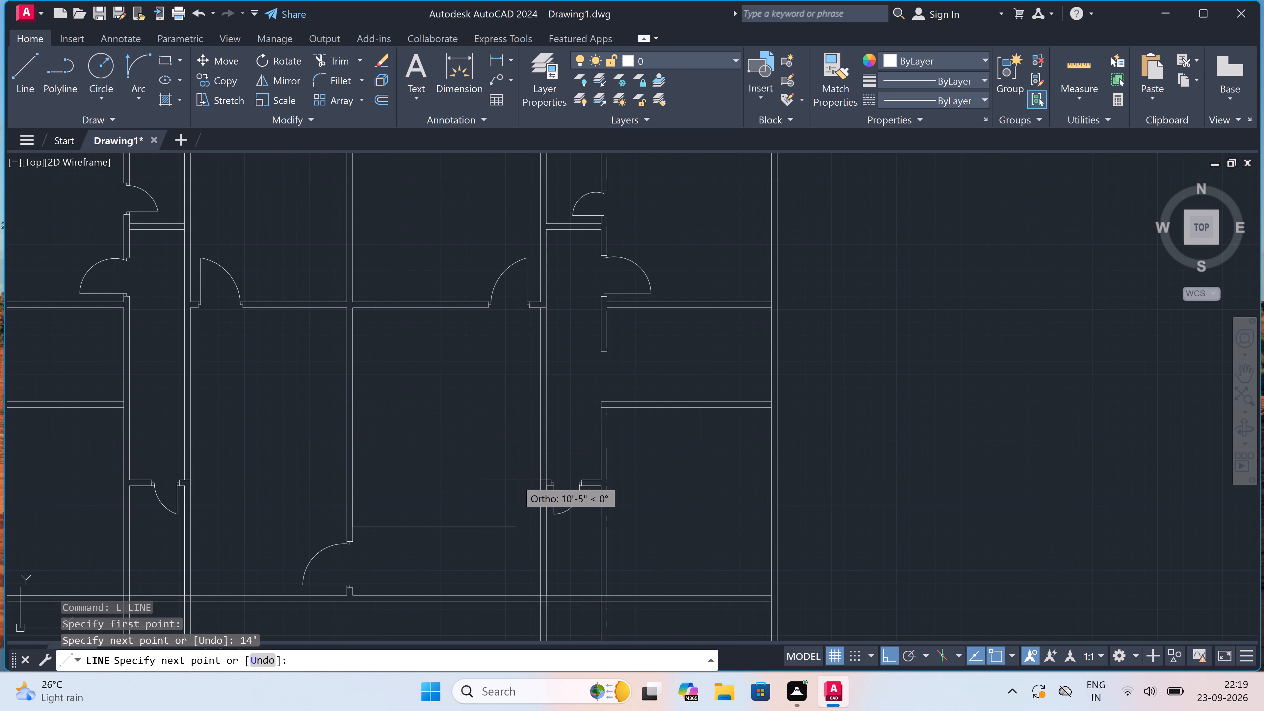
scroll(516, 479, down, 1)
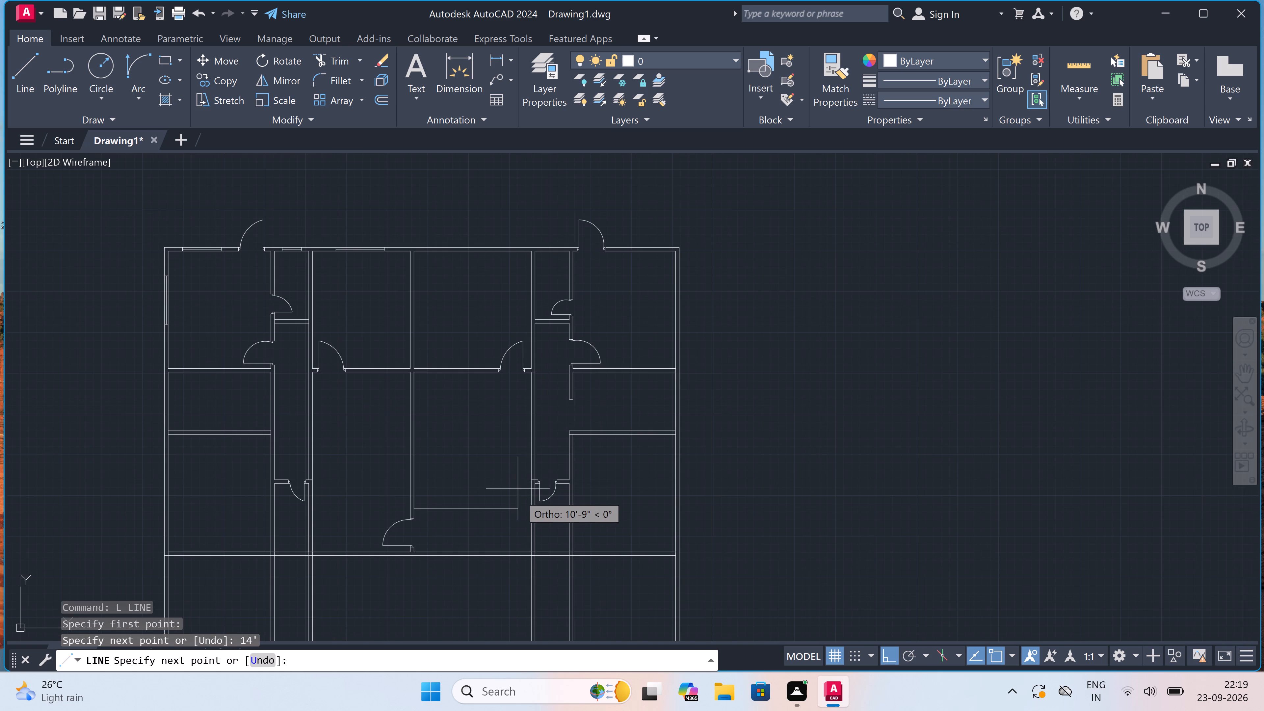
scroll(522, 500, up, 2)
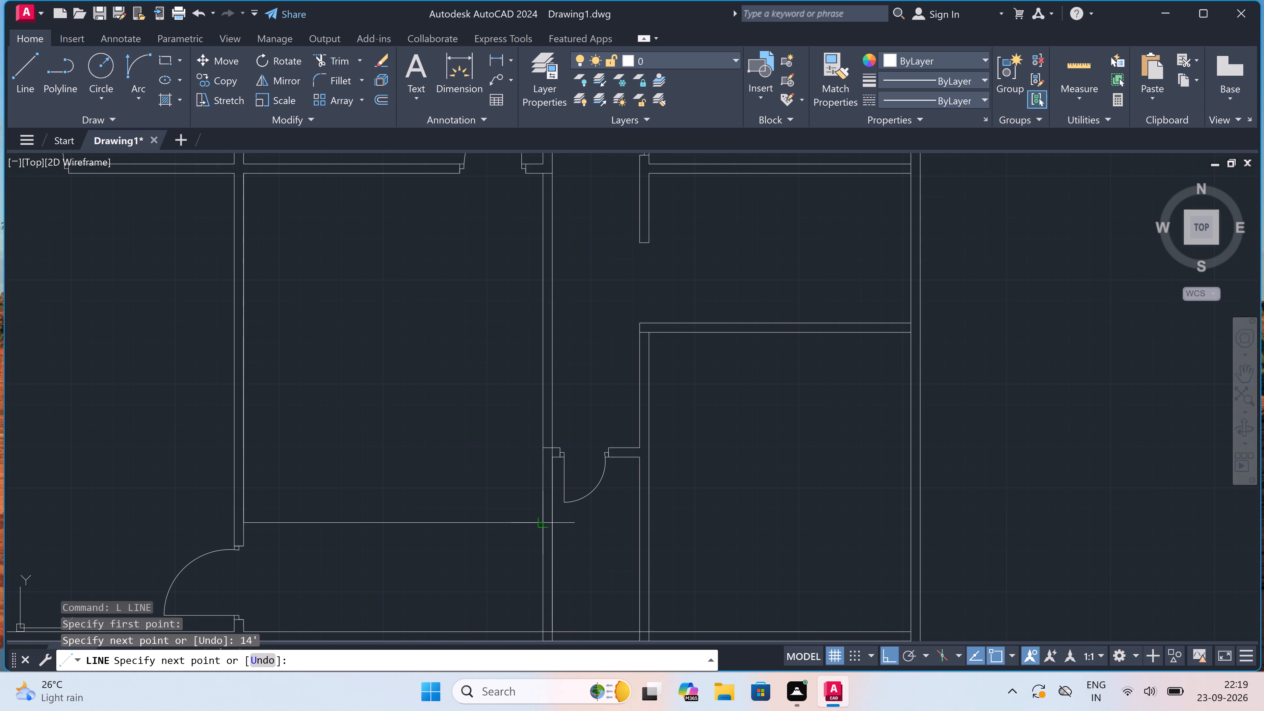
click(545, 522)
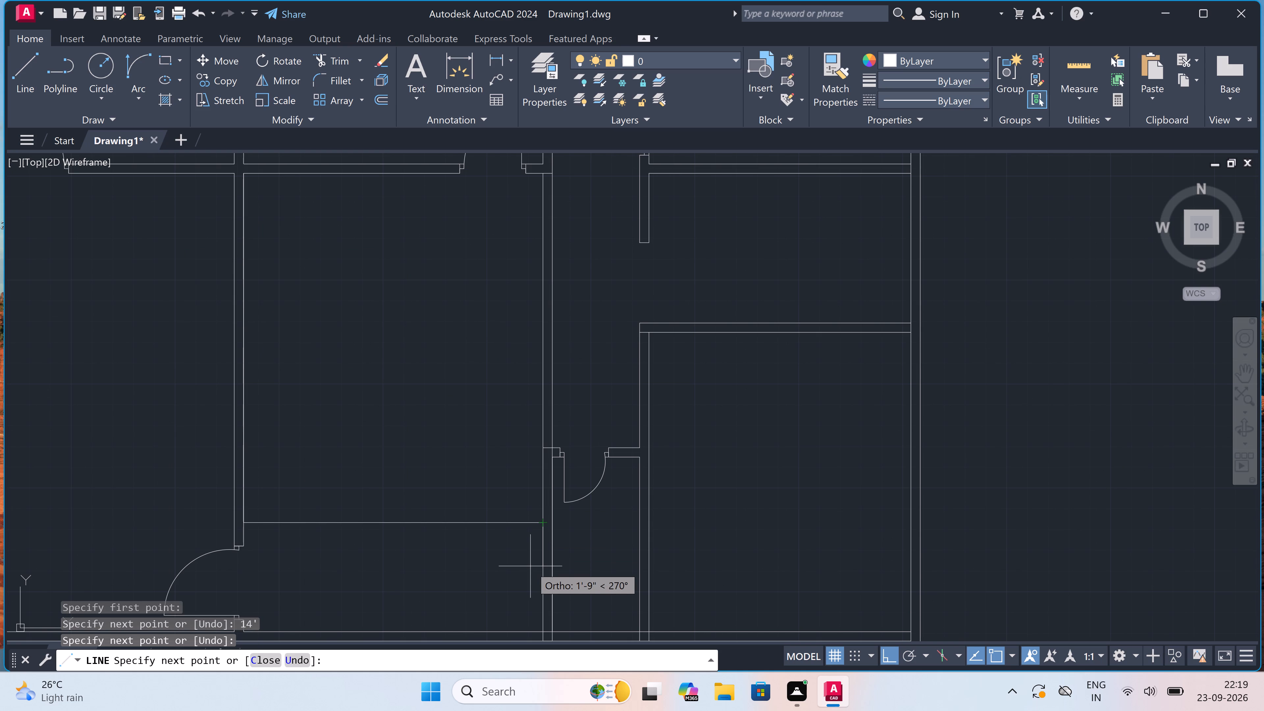
text(4.5")
key(space)
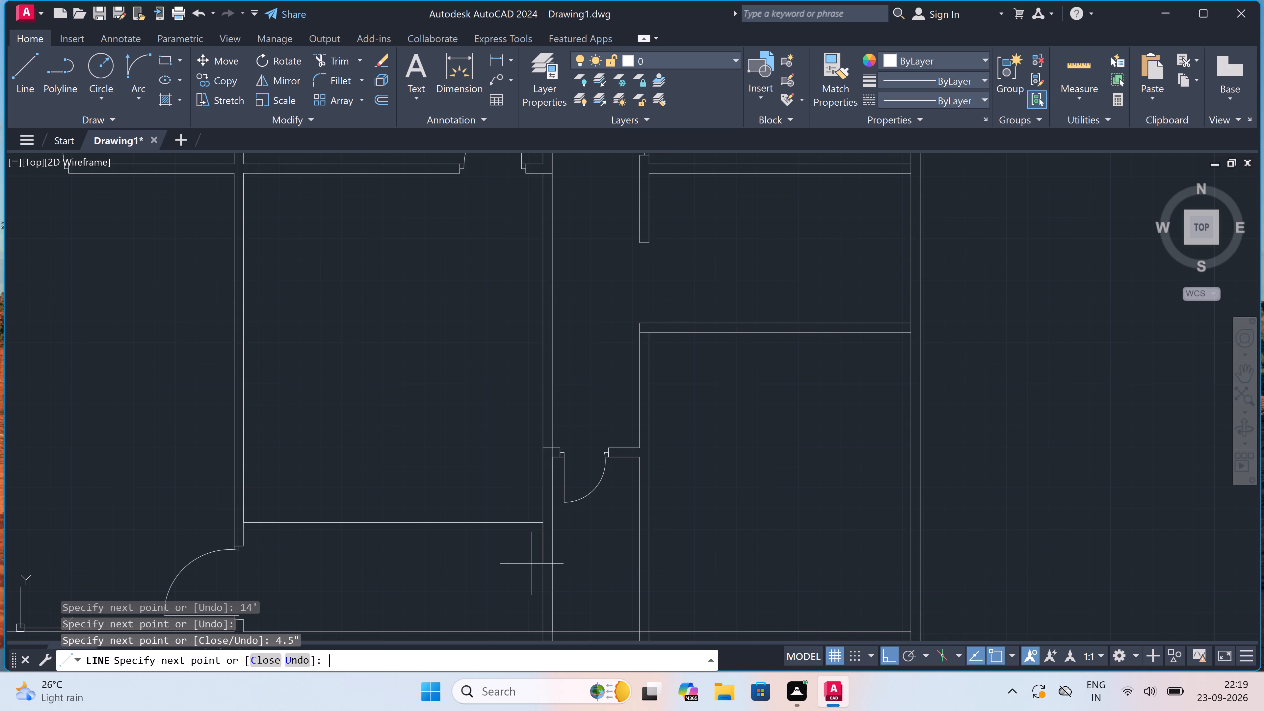
scroll(246, 534, up, 1)
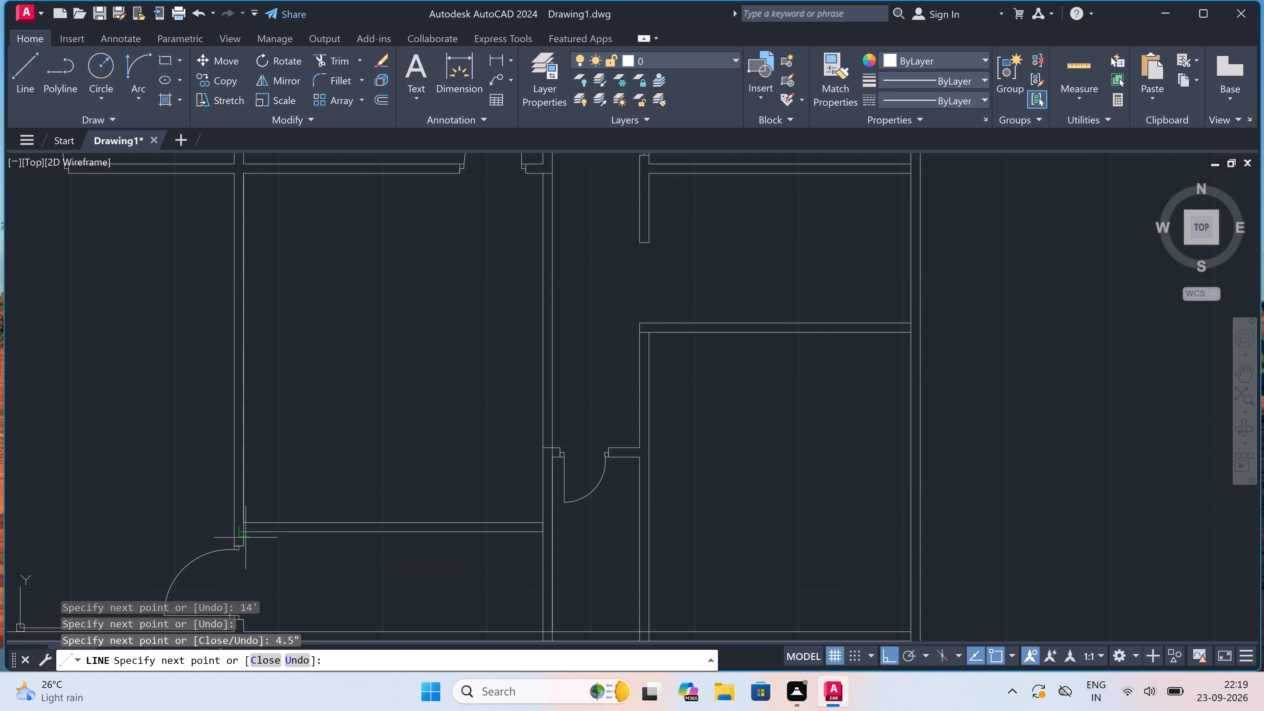
click(245, 531)
key(Escape)
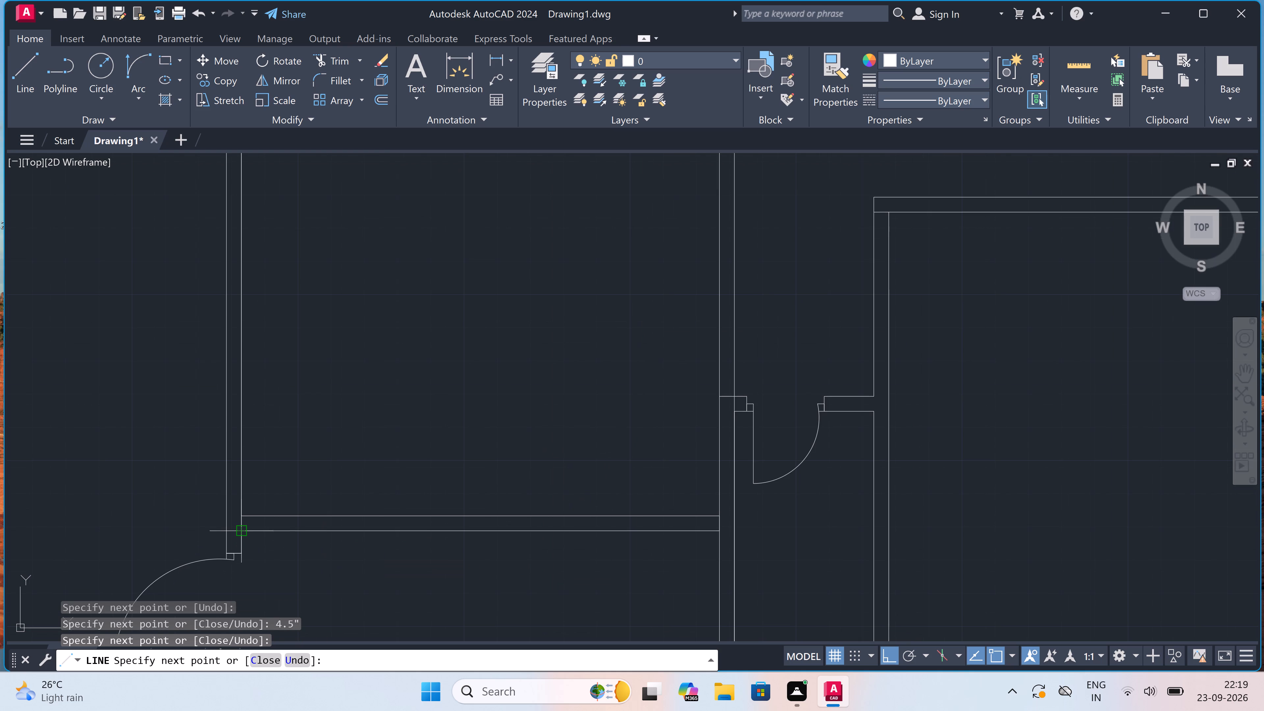
scroll(341, 505, down, 1)
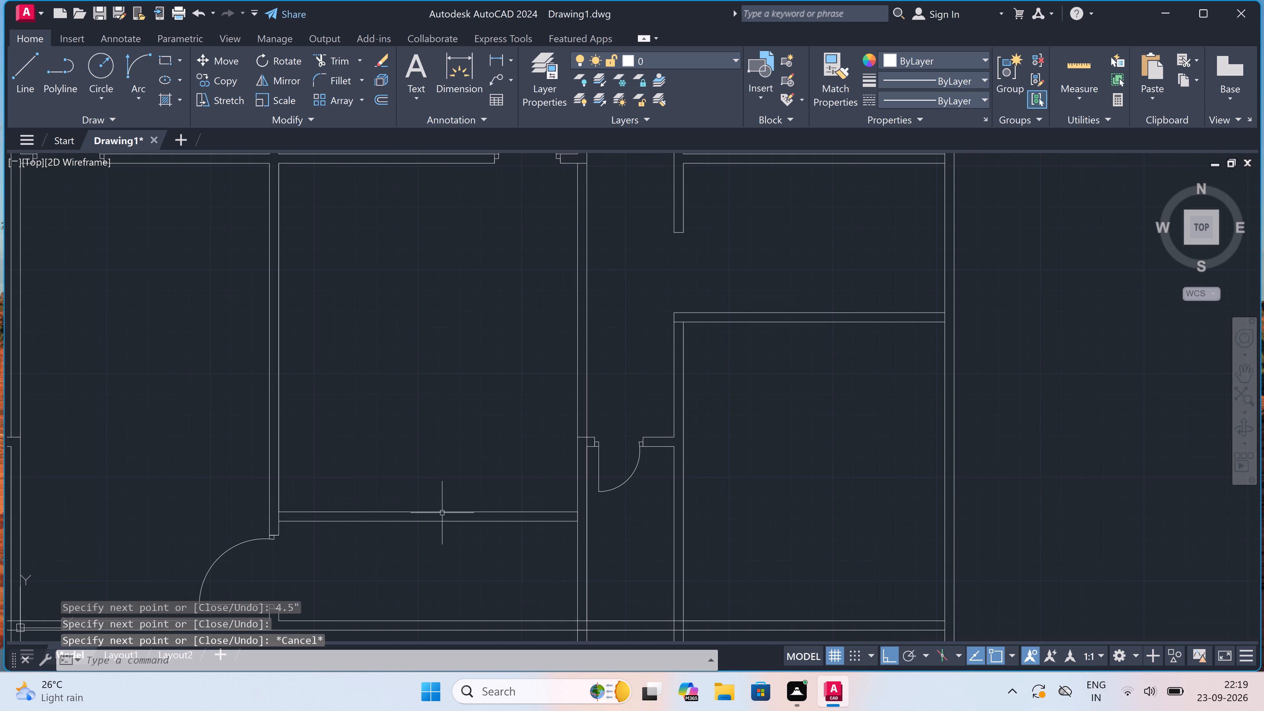
Draw a door jamb across the new cross wall near the passage wall, with a 2" stop at its midpoint and a 3' leaf upward.
scroll(572, 513, up, 2)
key(space)
click(554, 512)
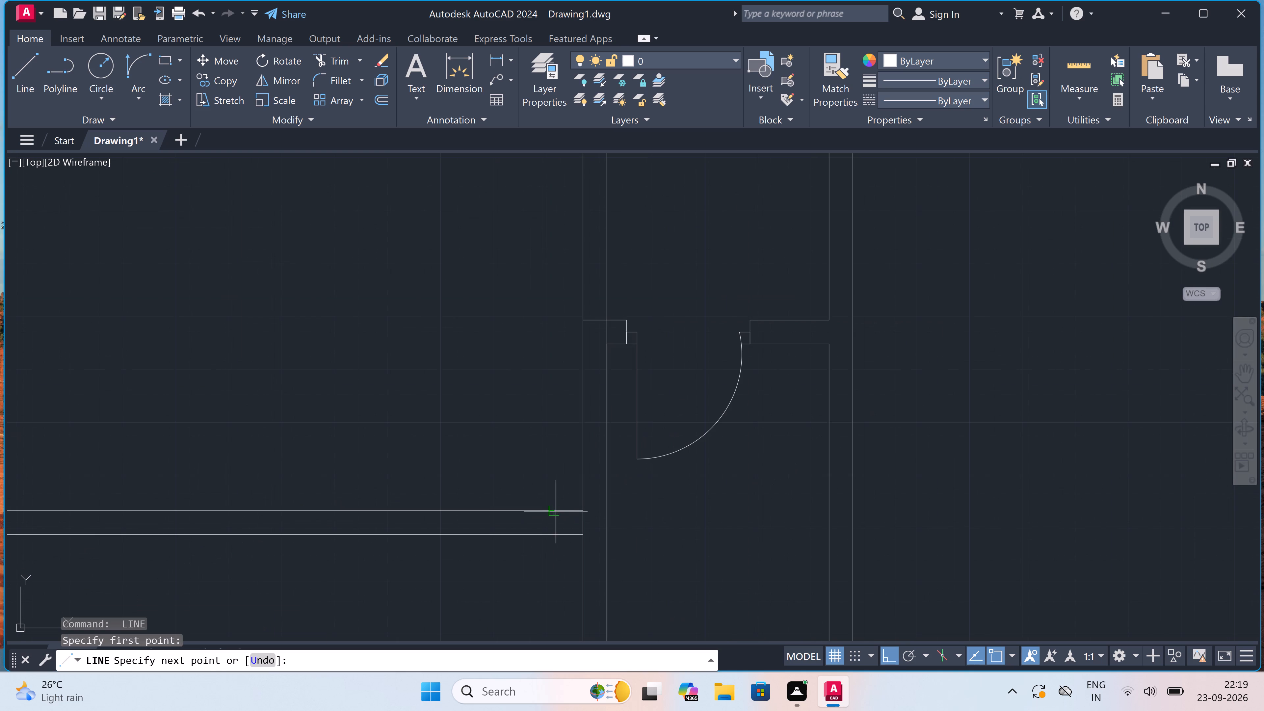
click(551, 531)
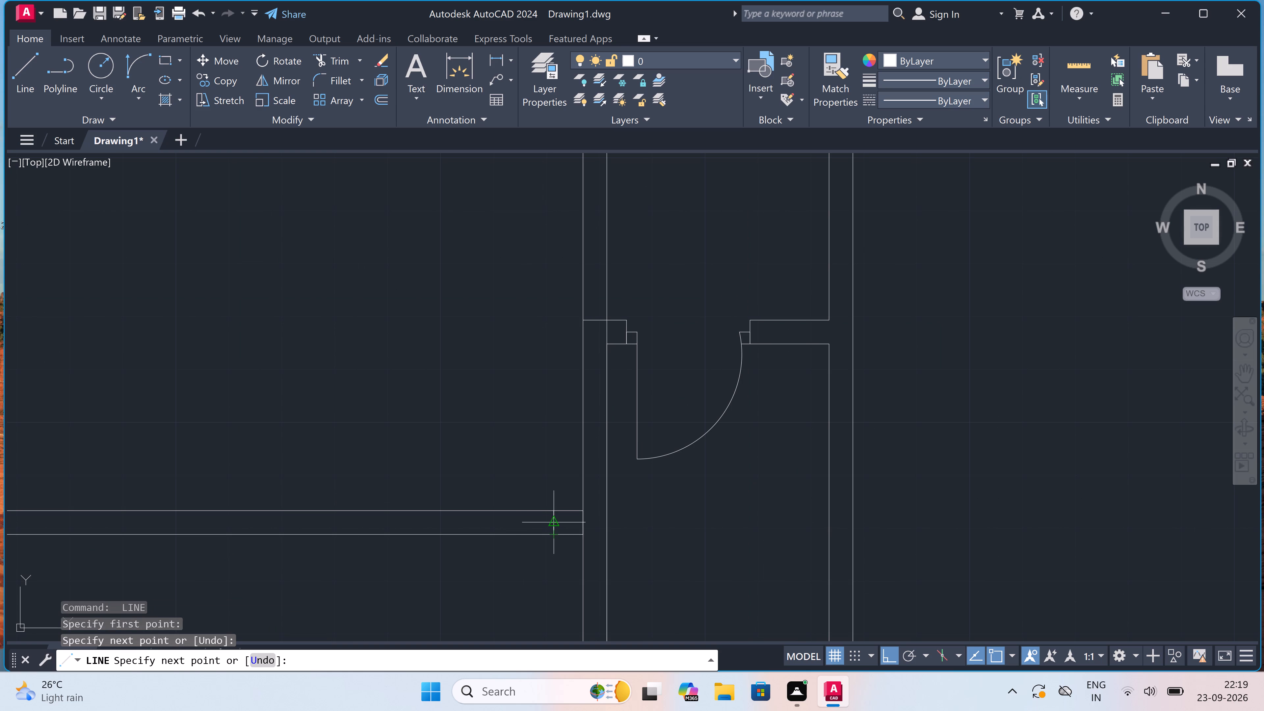
click(553, 520)
text(2")
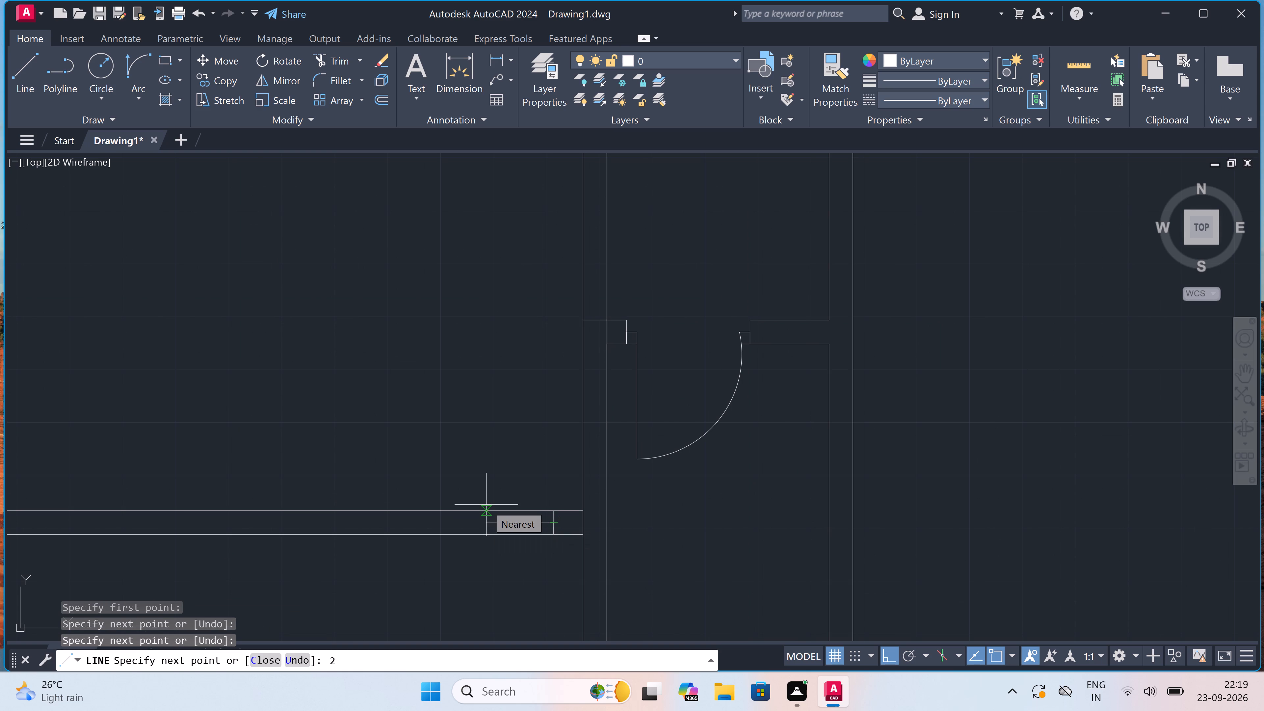
key(space)
text(3')
key(space)
key(Escape)
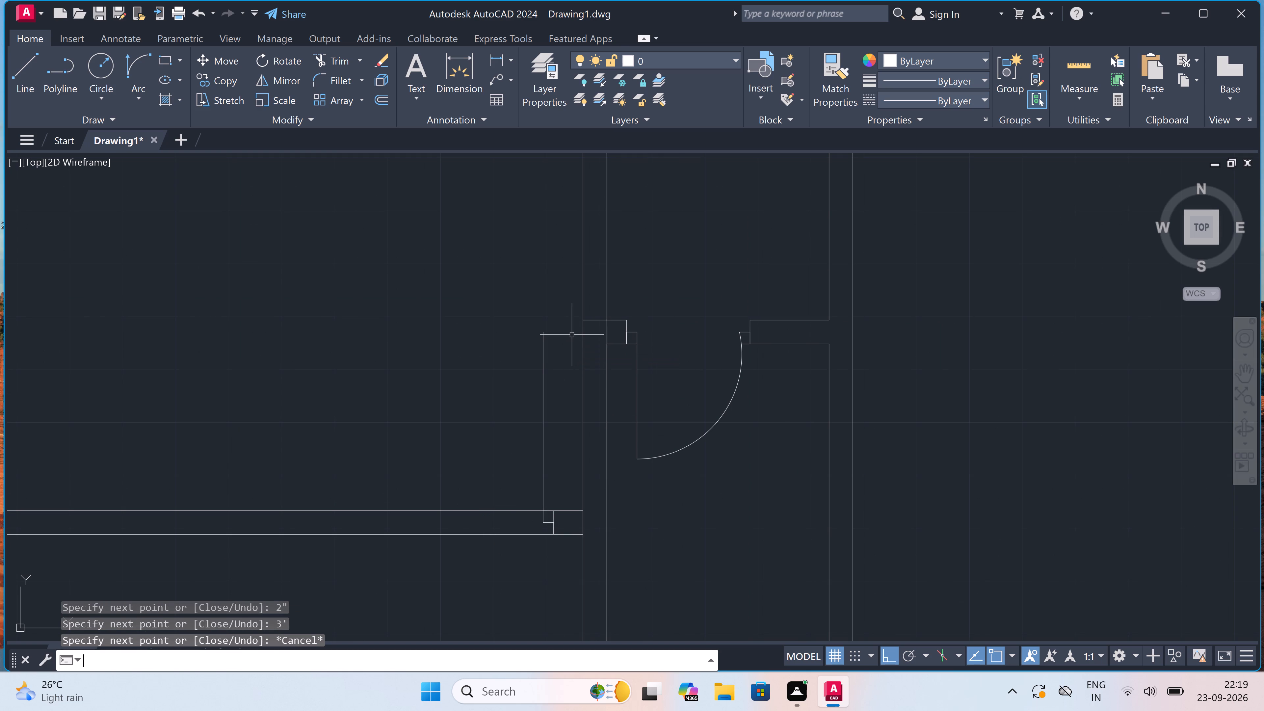
Draw the opposite door jamb across the new cross wall, with a 2" stop line from its midpoint toward the opening.
key(space)
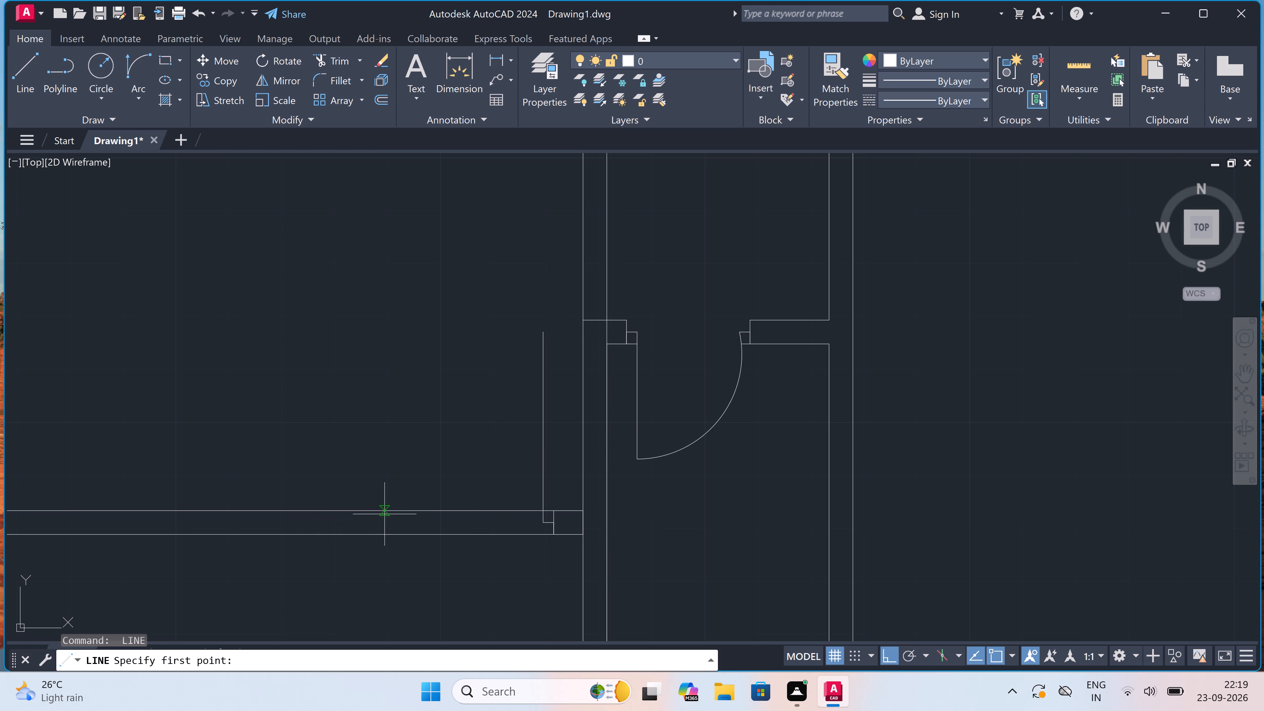
click(388, 513)
click(392, 532)
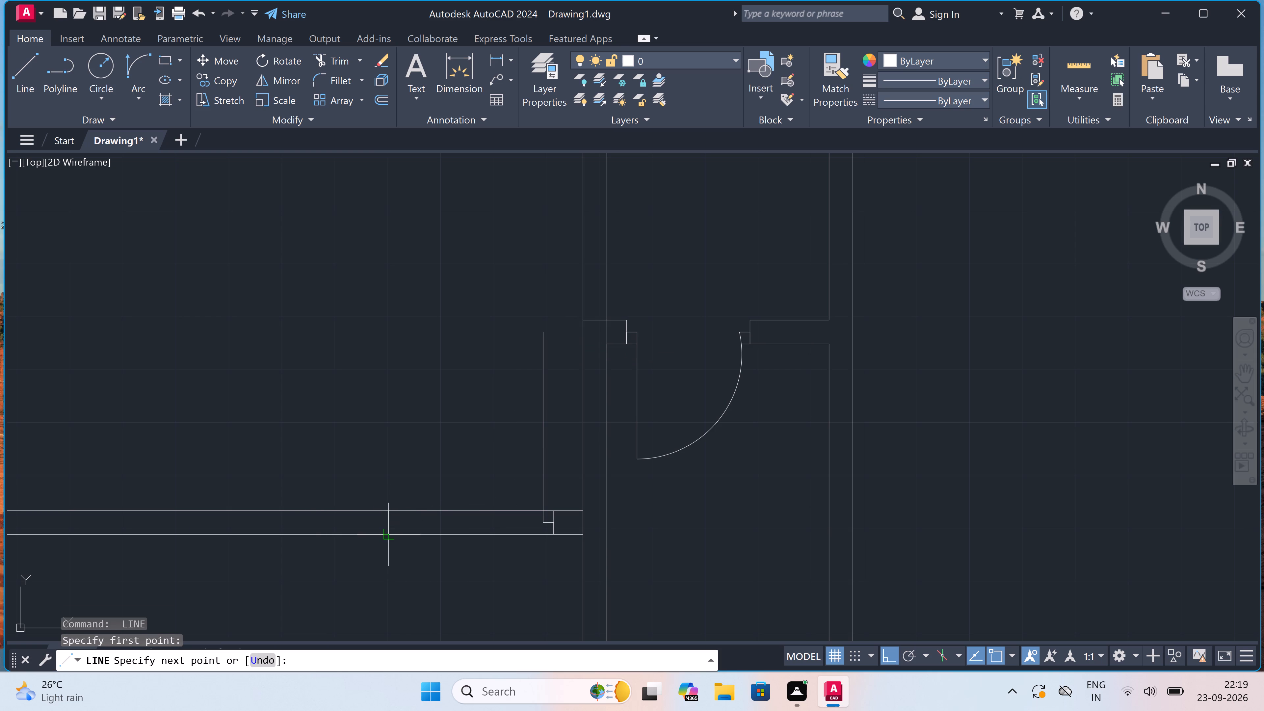
click(393, 519)
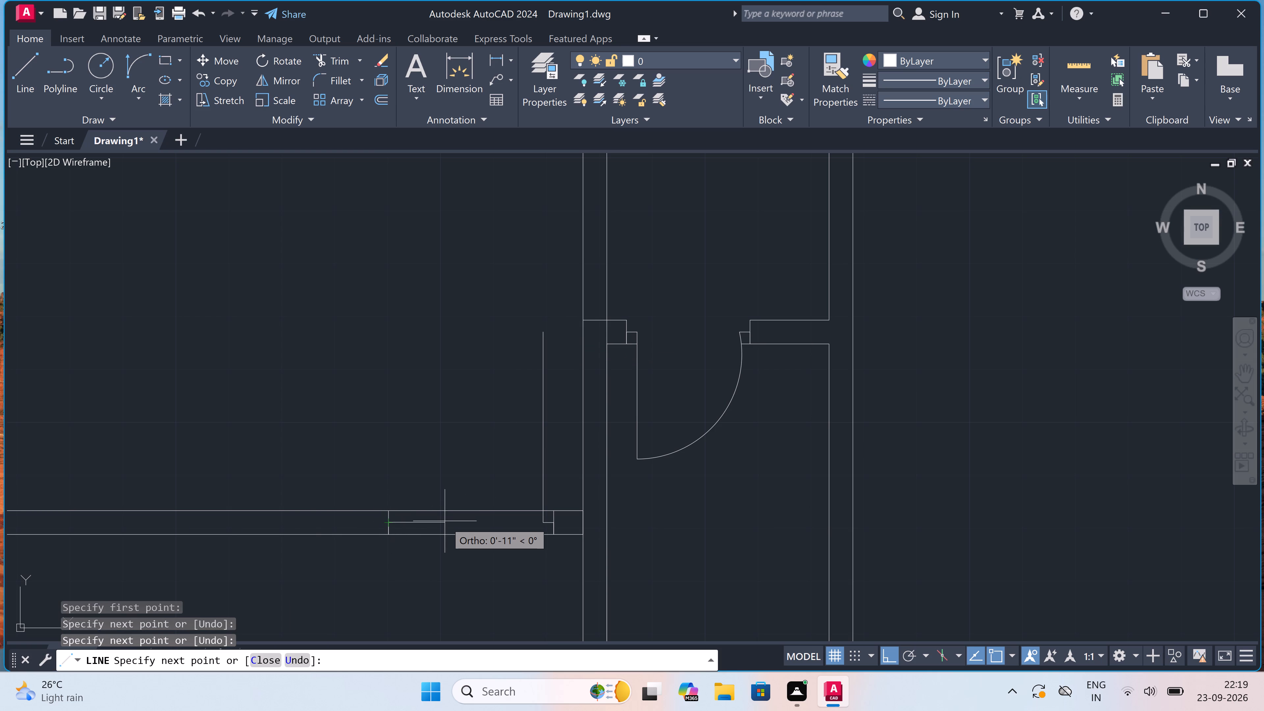
text(2")
key(space)
key(Escape)
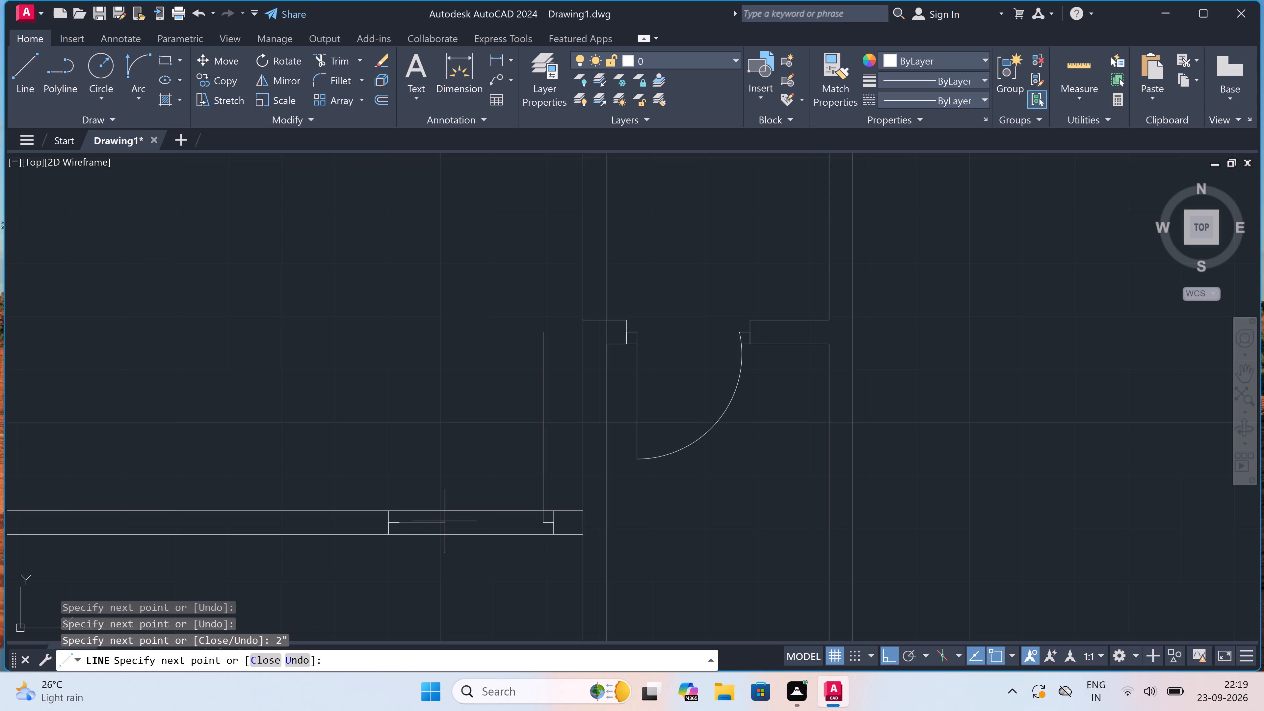
Draw the door swing arc from the free end of the 3' leaf to the end of the opposite jamb's stop.
click(142, 61)
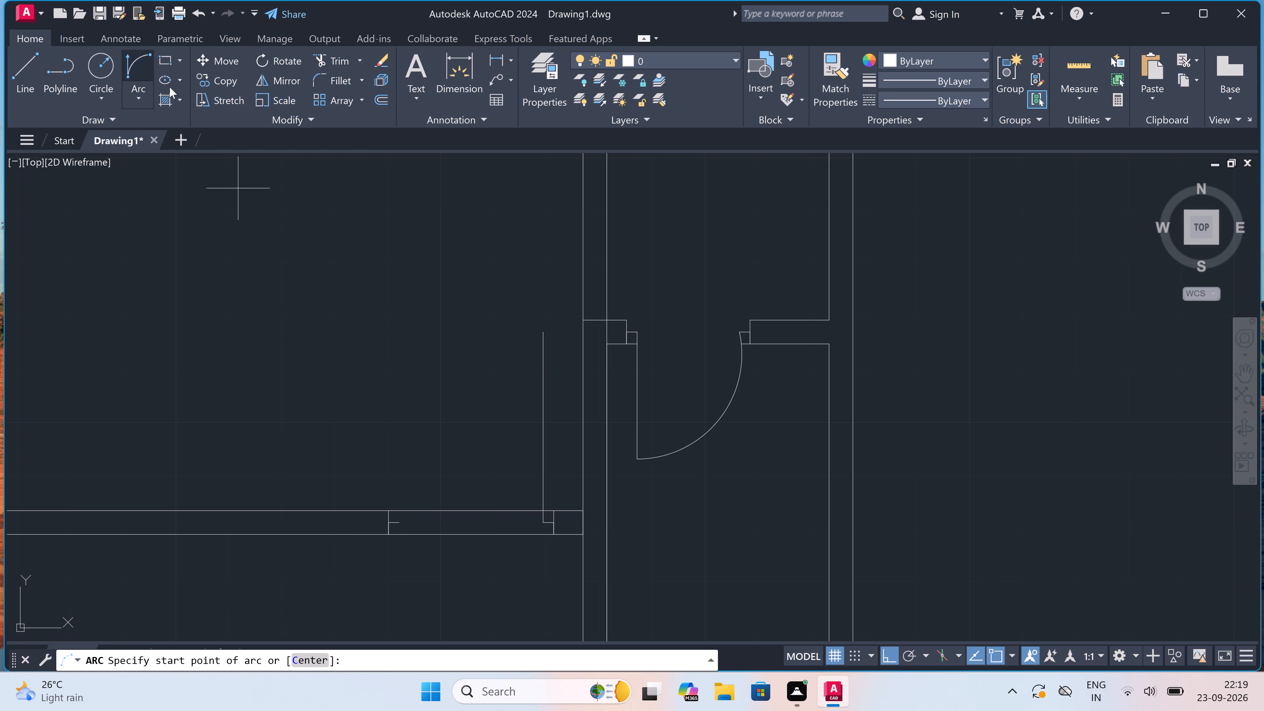
click(543, 327)
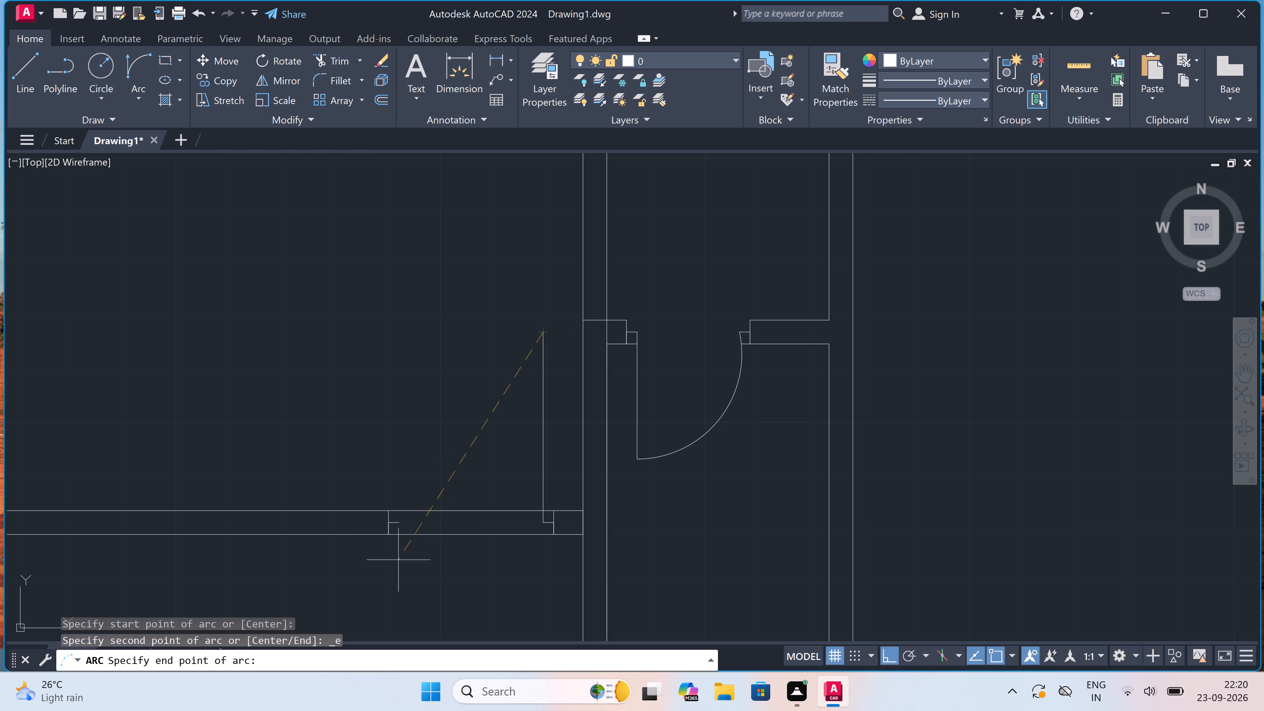
click(398, 522)
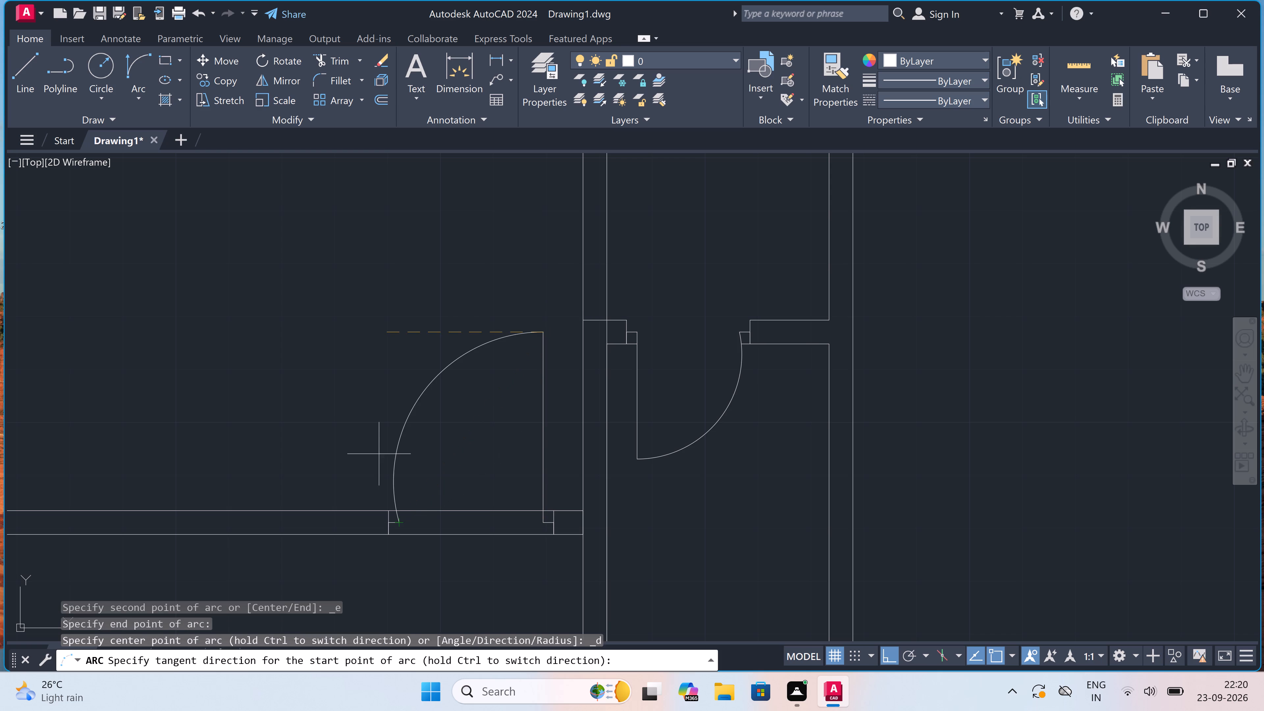
click(346, 385)
Trim both lines of the new cross wall out of the door opening.
key(t)
text(r)
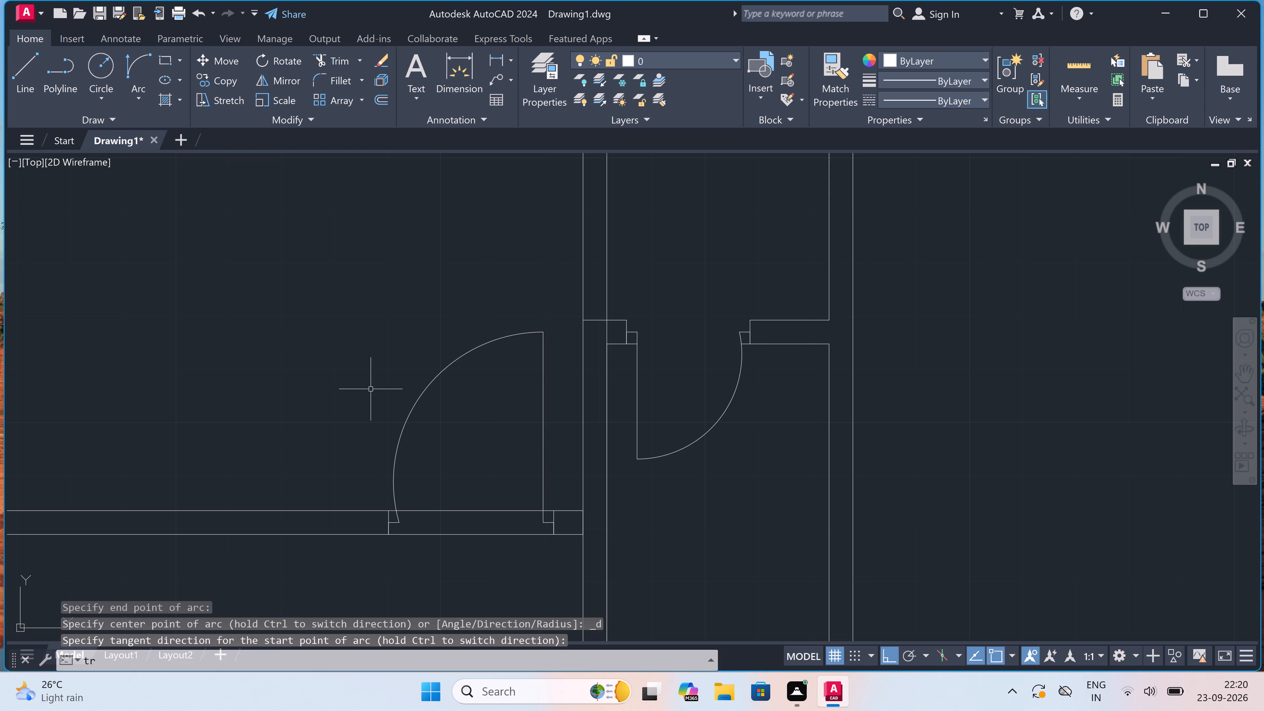
key(space)
scroll(383, 392, down, 2)
drag(416, 416, 416, 421)
click(416, 459)
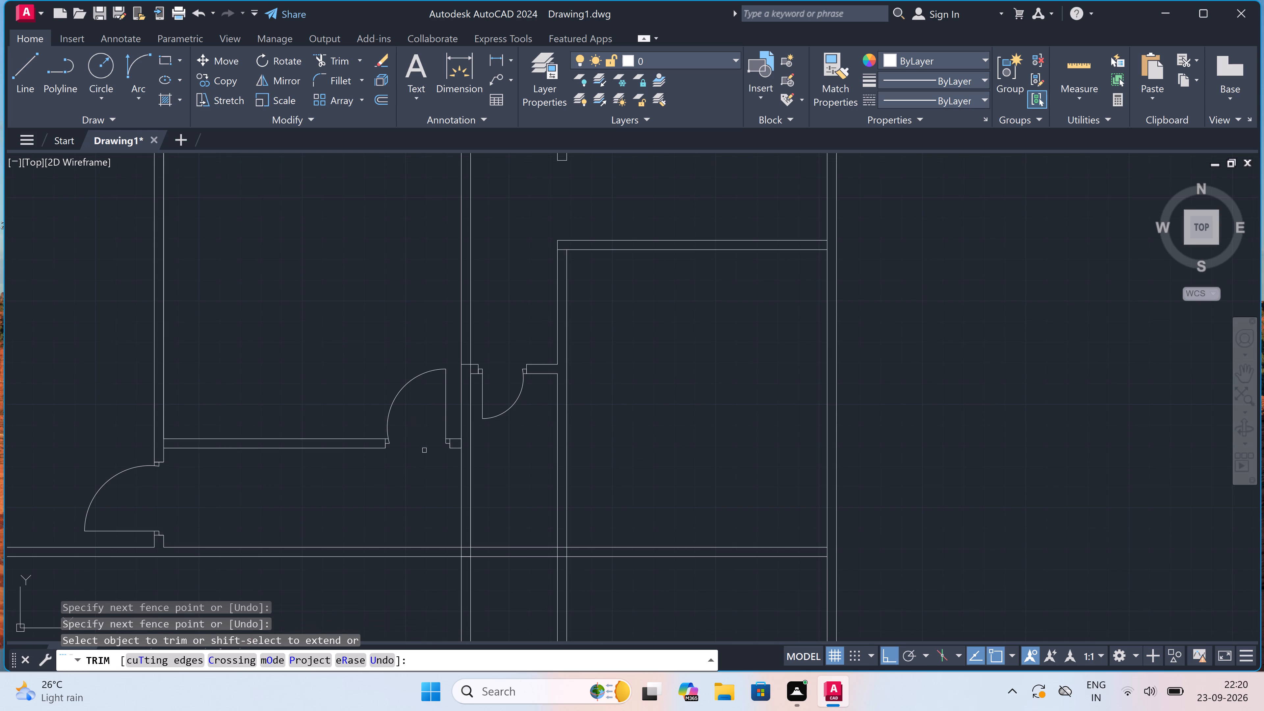
Trim the right-hand passage's inner wall junction with the bottom cross wall, and remove that wall's lines below the cross wall.
scroll(424, 450, down, 3)
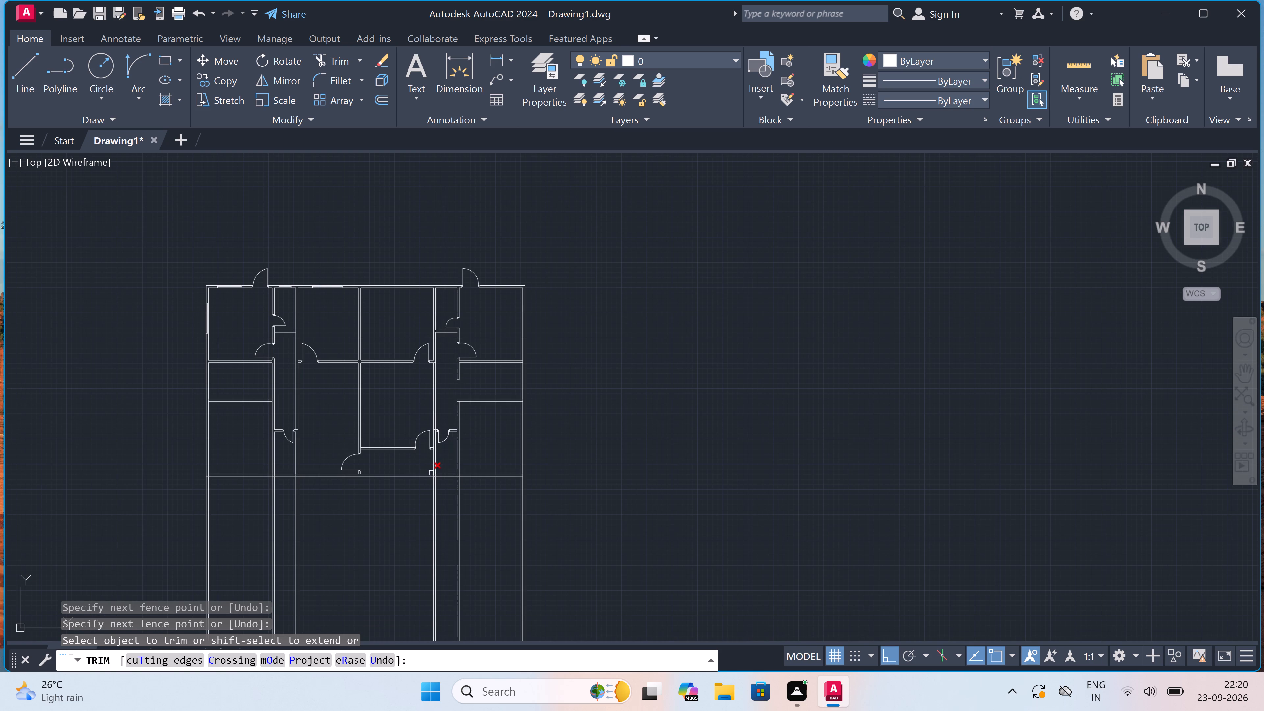
scroll(433, 481, up, 5)
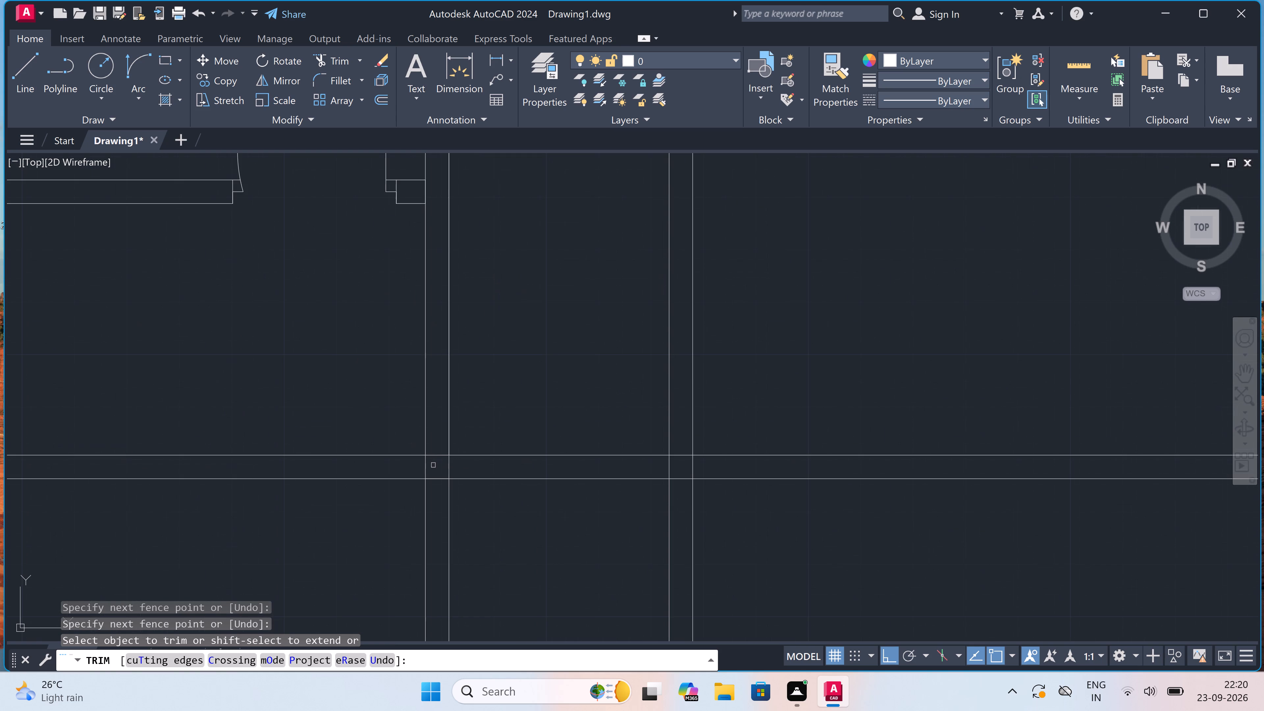
click(436, 454)
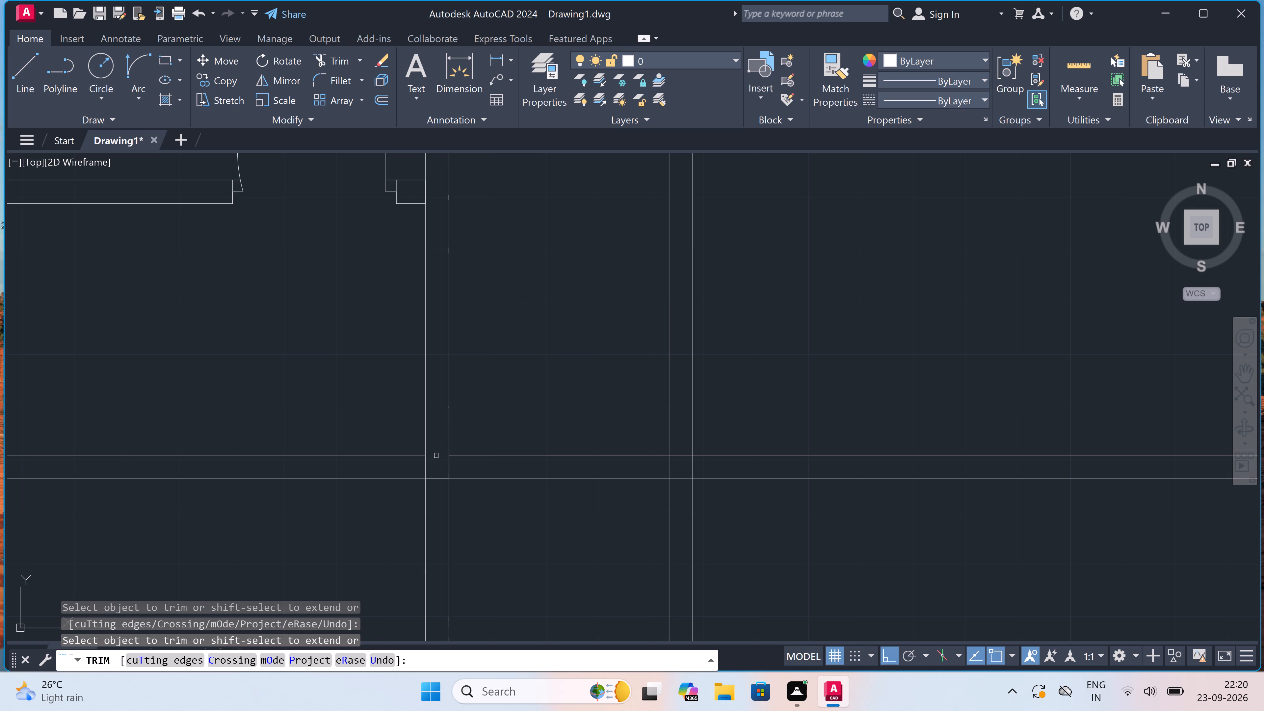
click(438, 461)
click(460, 466)
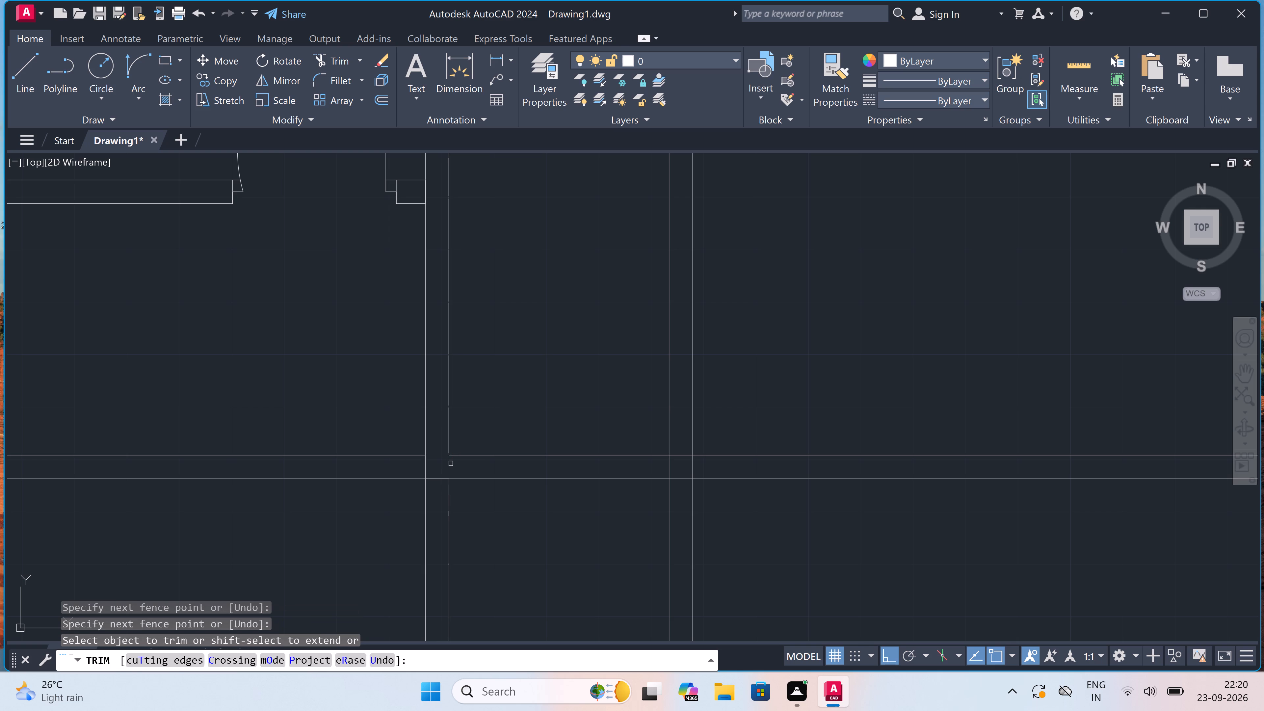
click(474, 514)
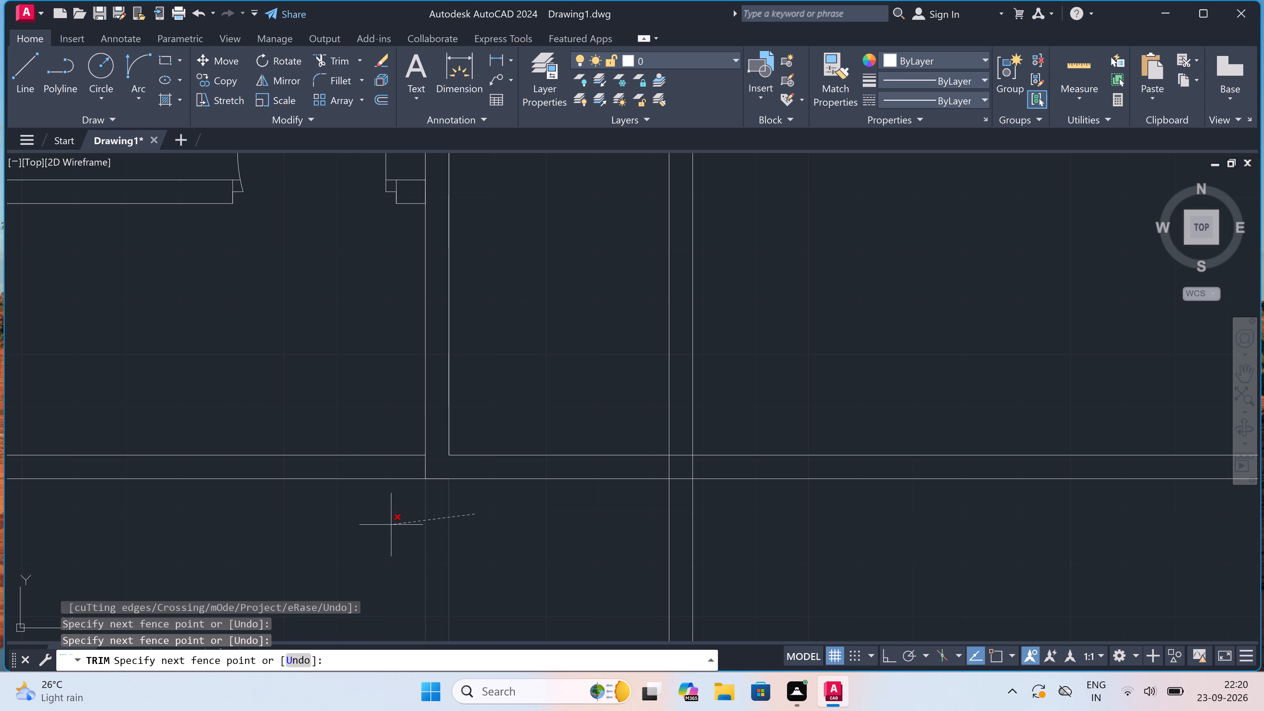
click(391, 525)
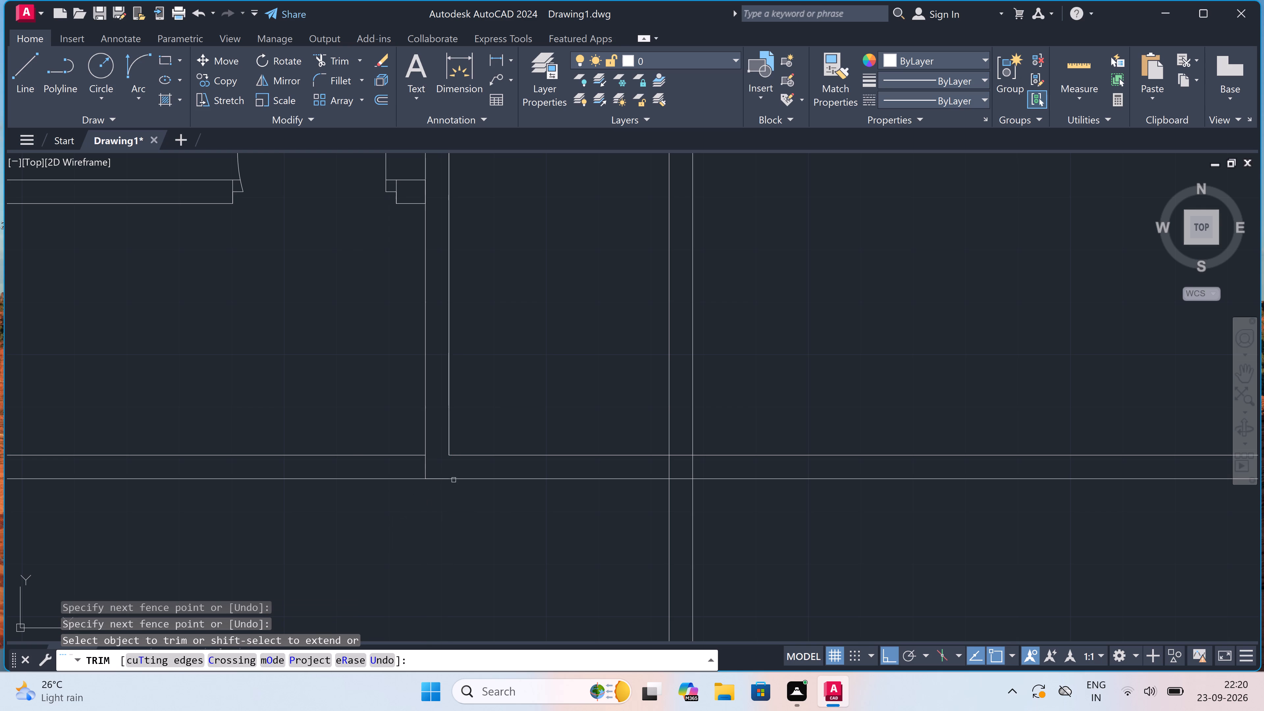
Trim the right-hand passage's outer wall junction with the bottom cross wall, and remove that wall's lines below the cross wall.
scroll(416, 495, down, 2)
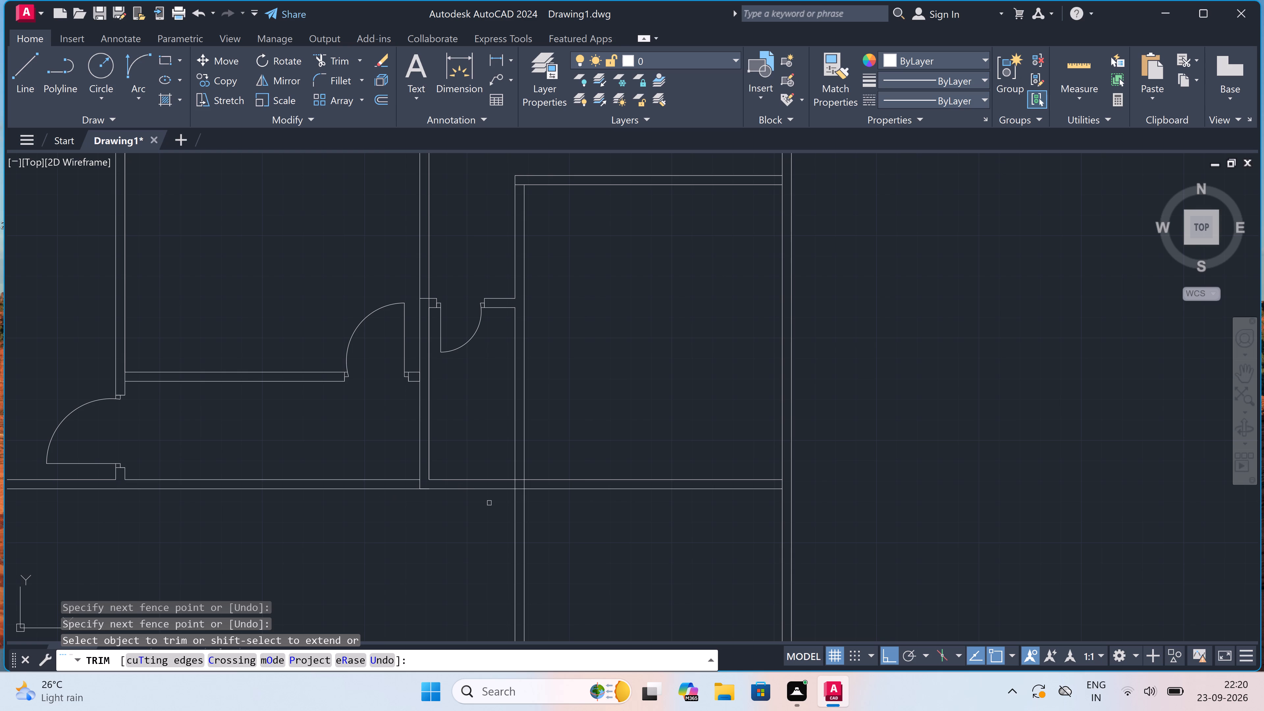
scroll(506, 505, up, 2)
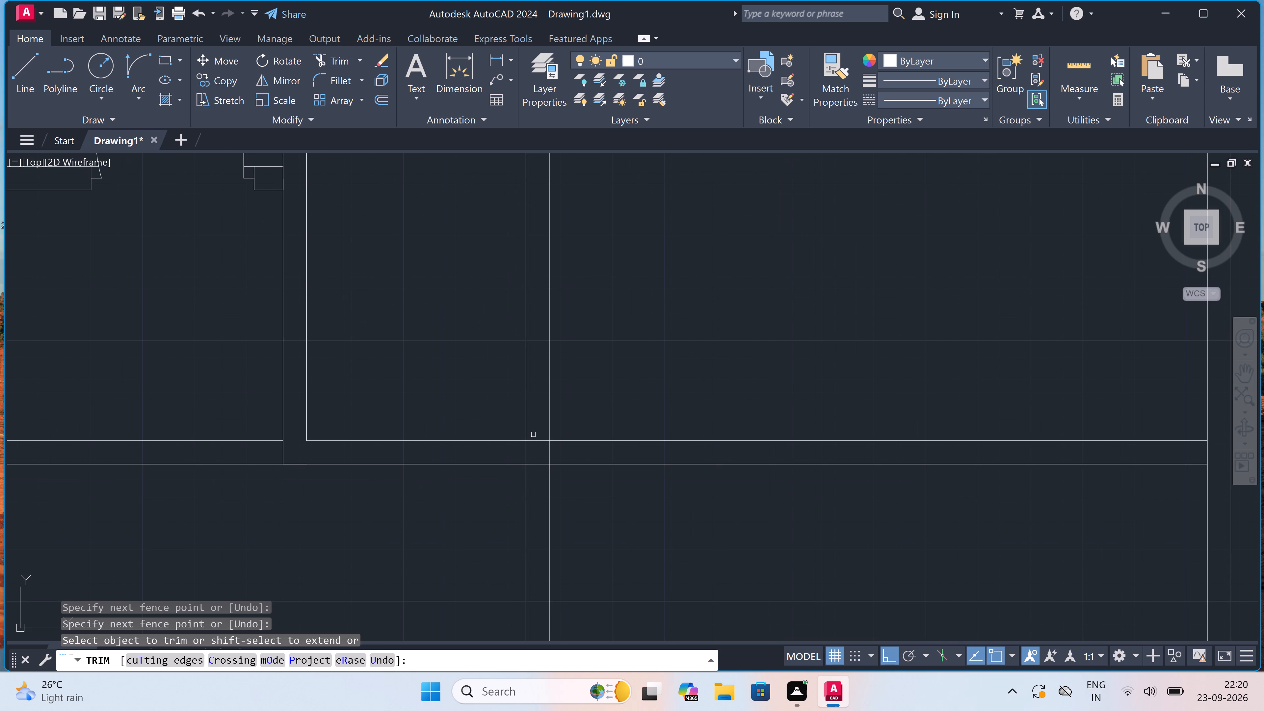
scroll(533, 434, up, 1)
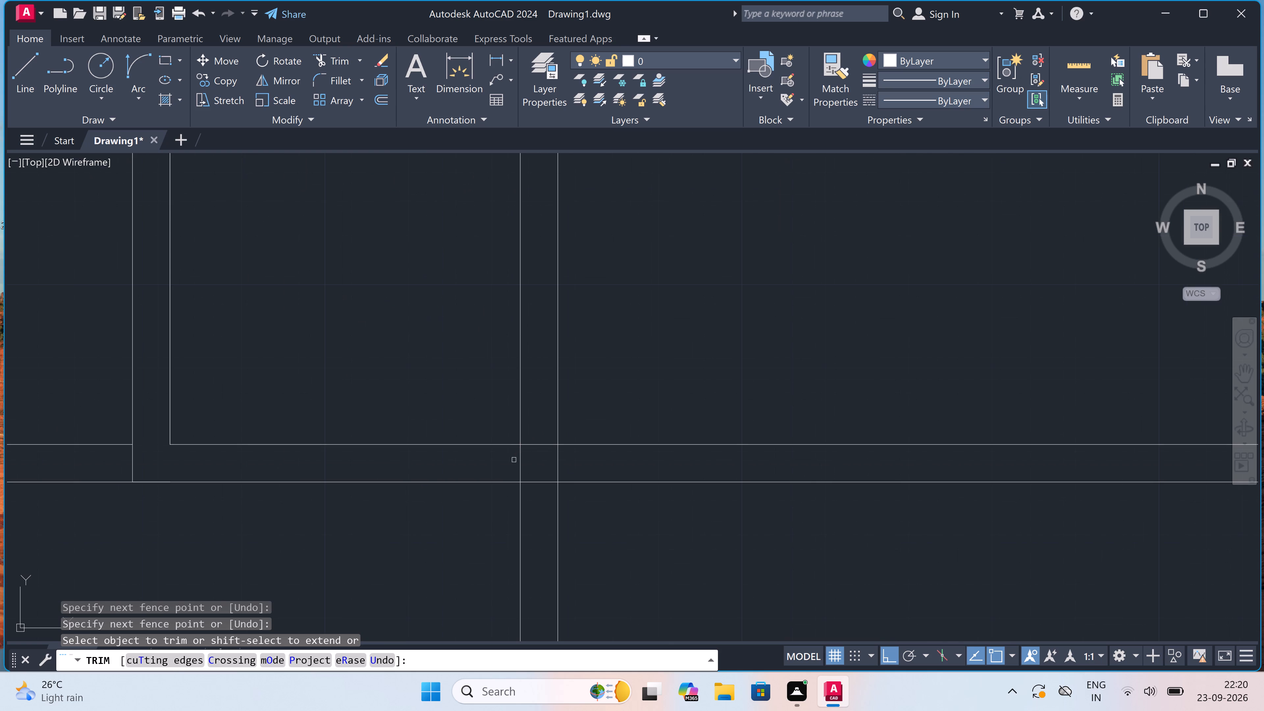
drag(513, 465, 515, 461)
click(530, 443)
drag(527, 457, 535, 458)
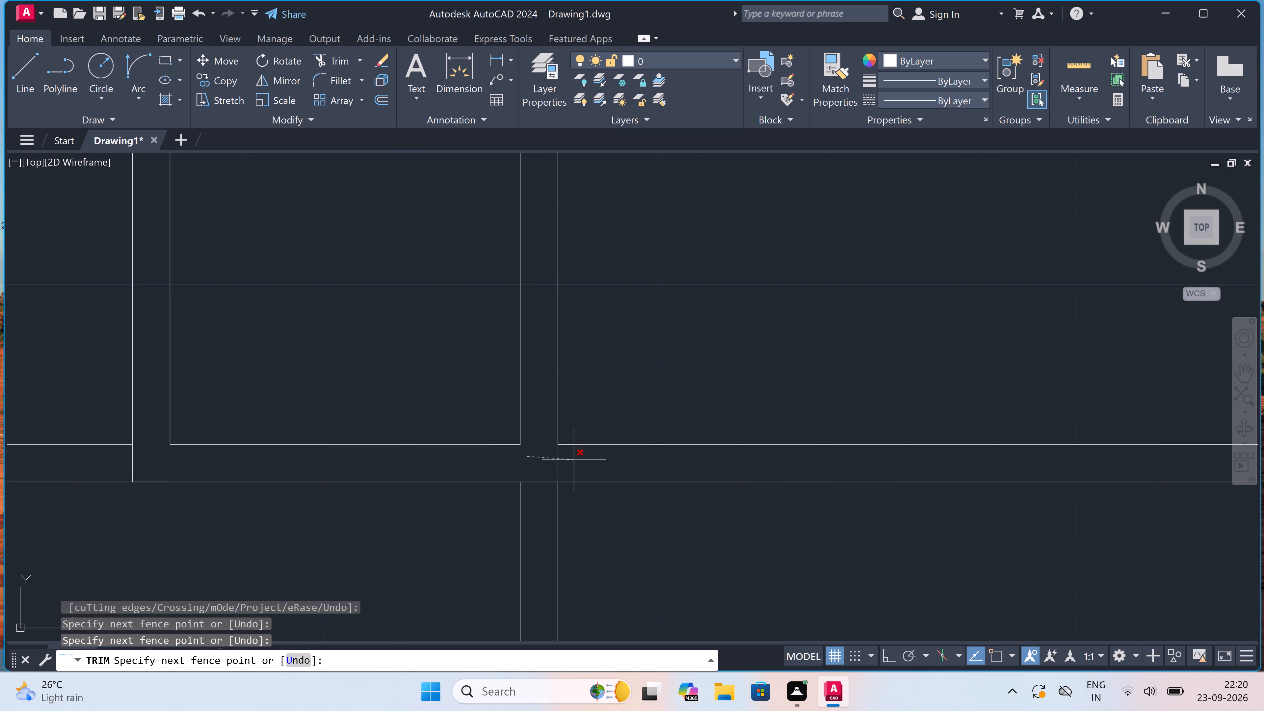
click(574, 460)
scroll(573, 461, down, 2)
drag(591, 513, 583, 513)
click(518, 514)
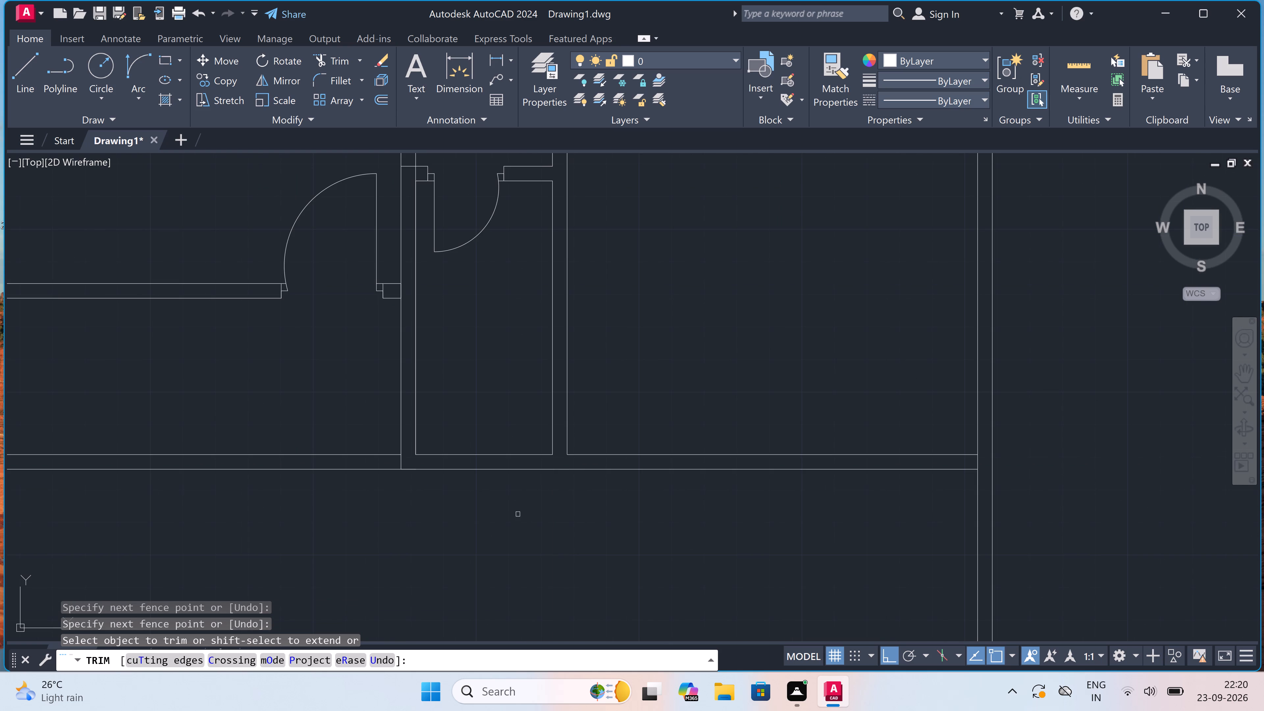
Trim the overlapping lines where both left-hand passage walls meet the bottom cross wall, leaving clean junctions.
scroll(516, 507, down, 7)
scroll(428, 512, up, 3)
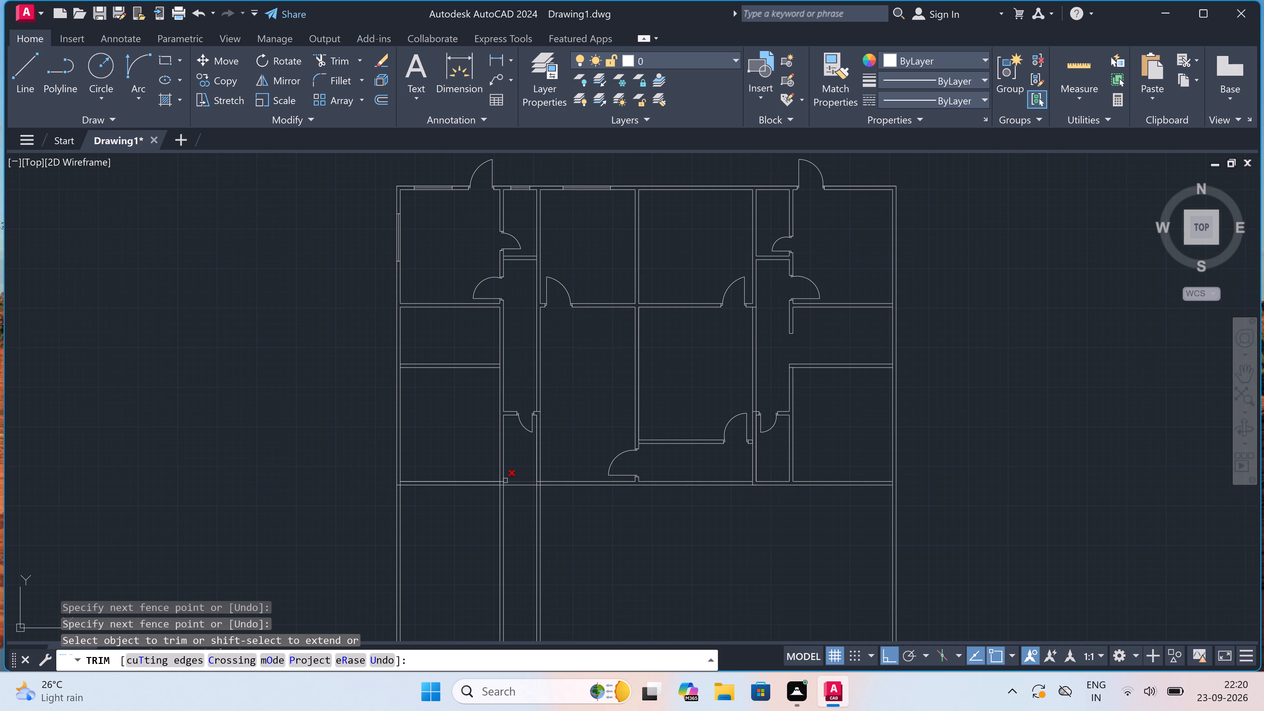
scroll(505, 481, up, 3)
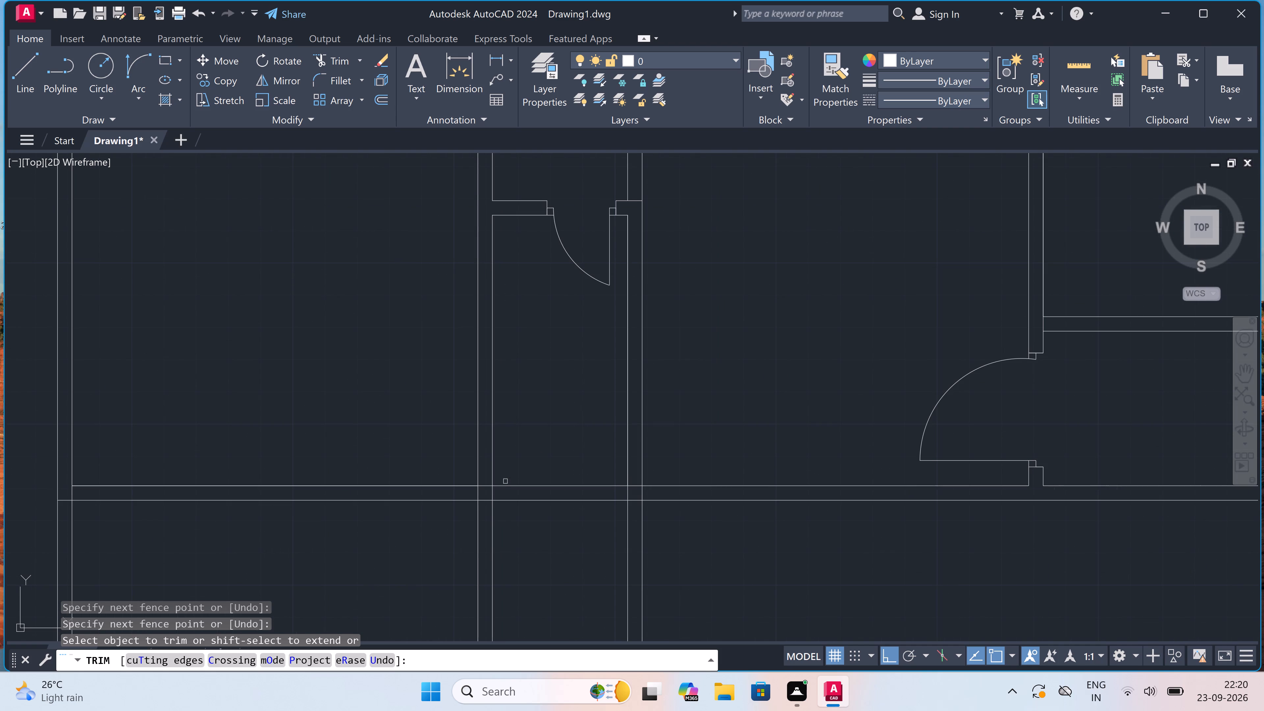
scroll(438, 492, up, 2)
drag(439, 493, 454, 497)
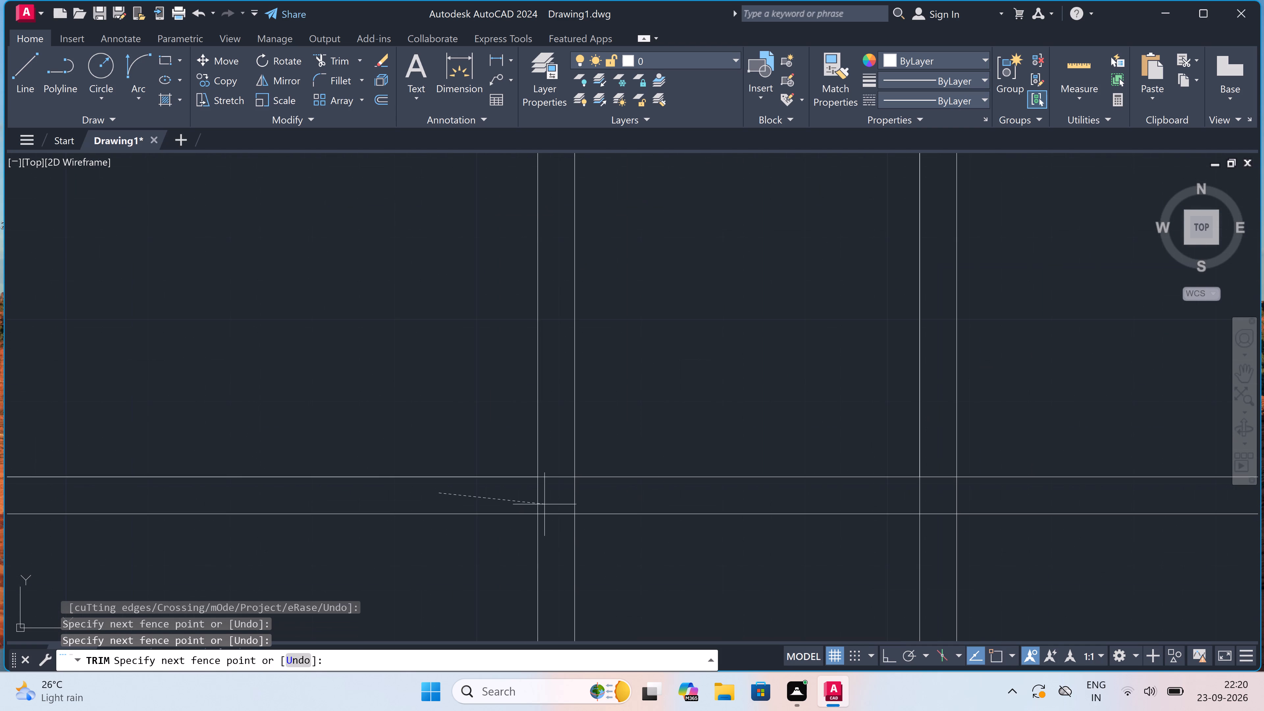
click(963, 494)
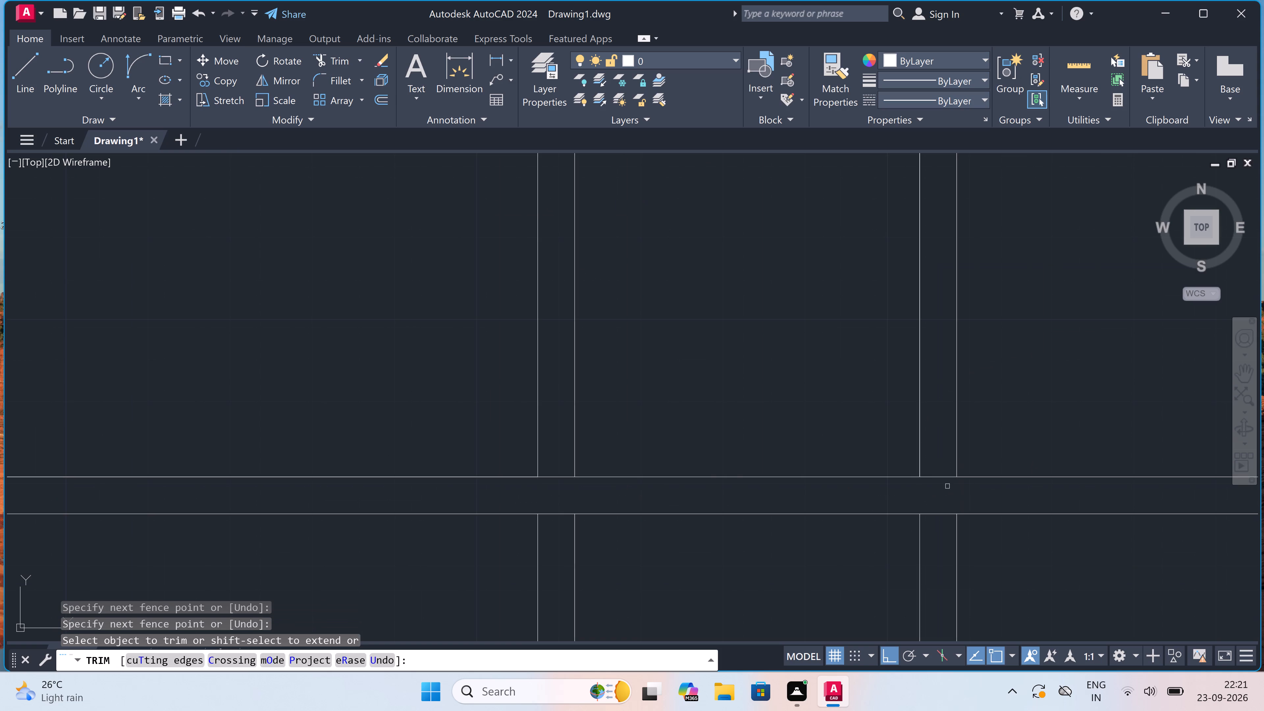
click(944, 484)
click(942, 462)
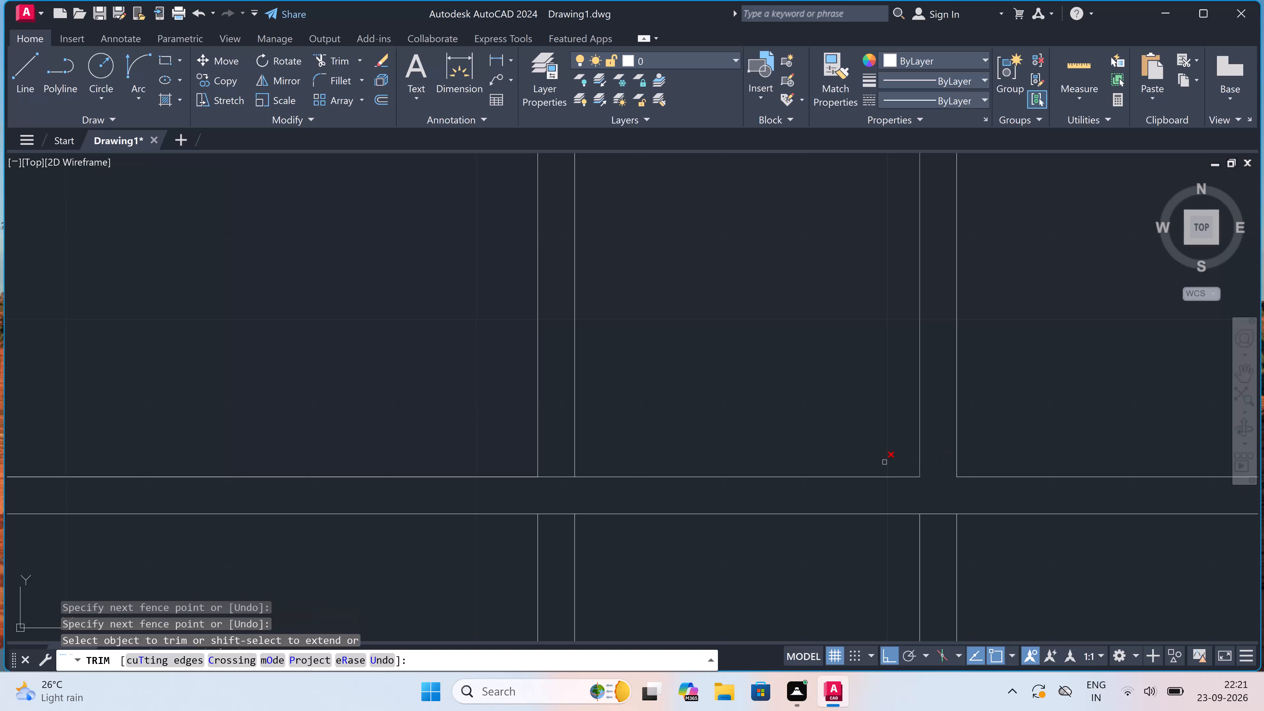
click(558, 478)
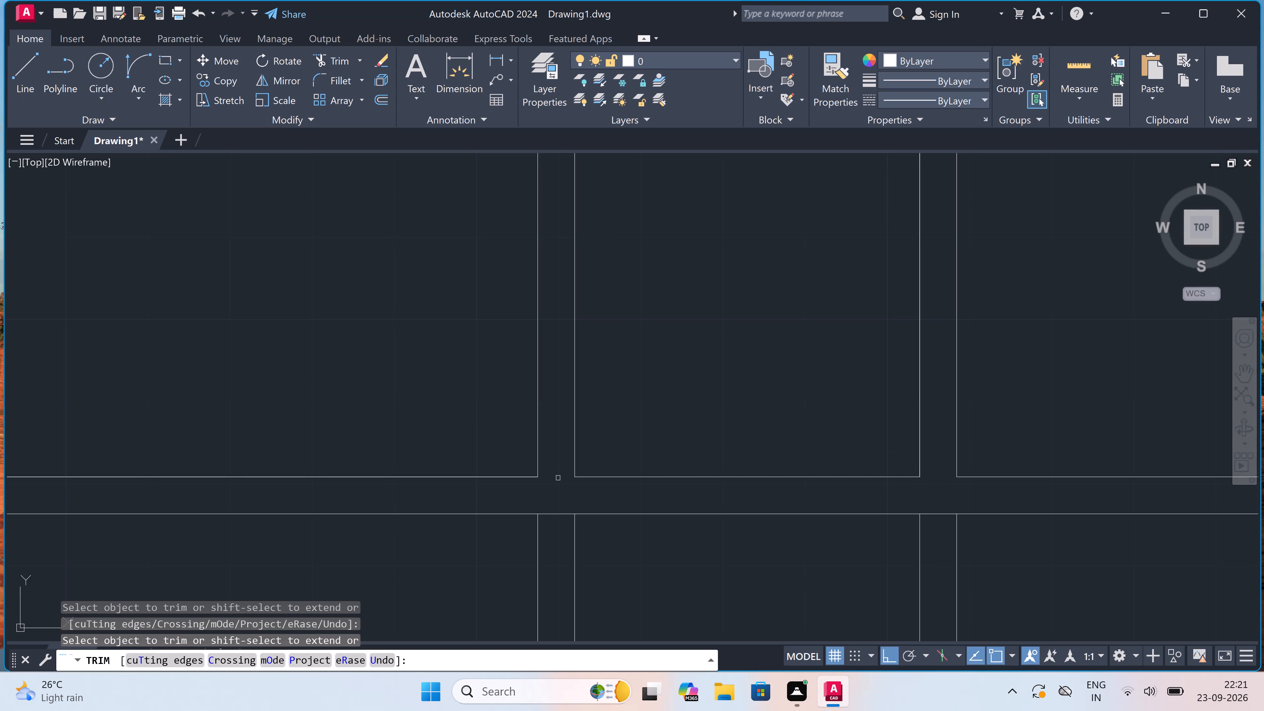
Trim away the lines of both left-hand passage walls below the bottom cross wall.
scroll(558, 478, down, 4)
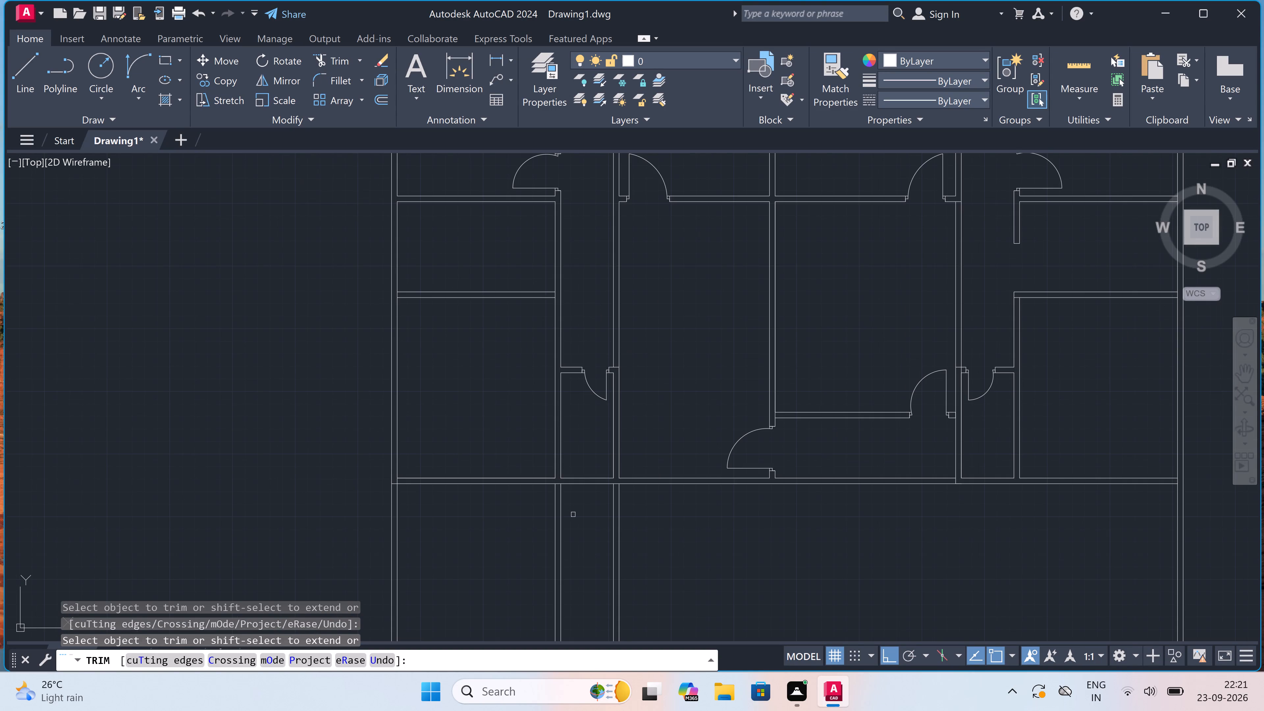
drag(669, 529, 639, 530)
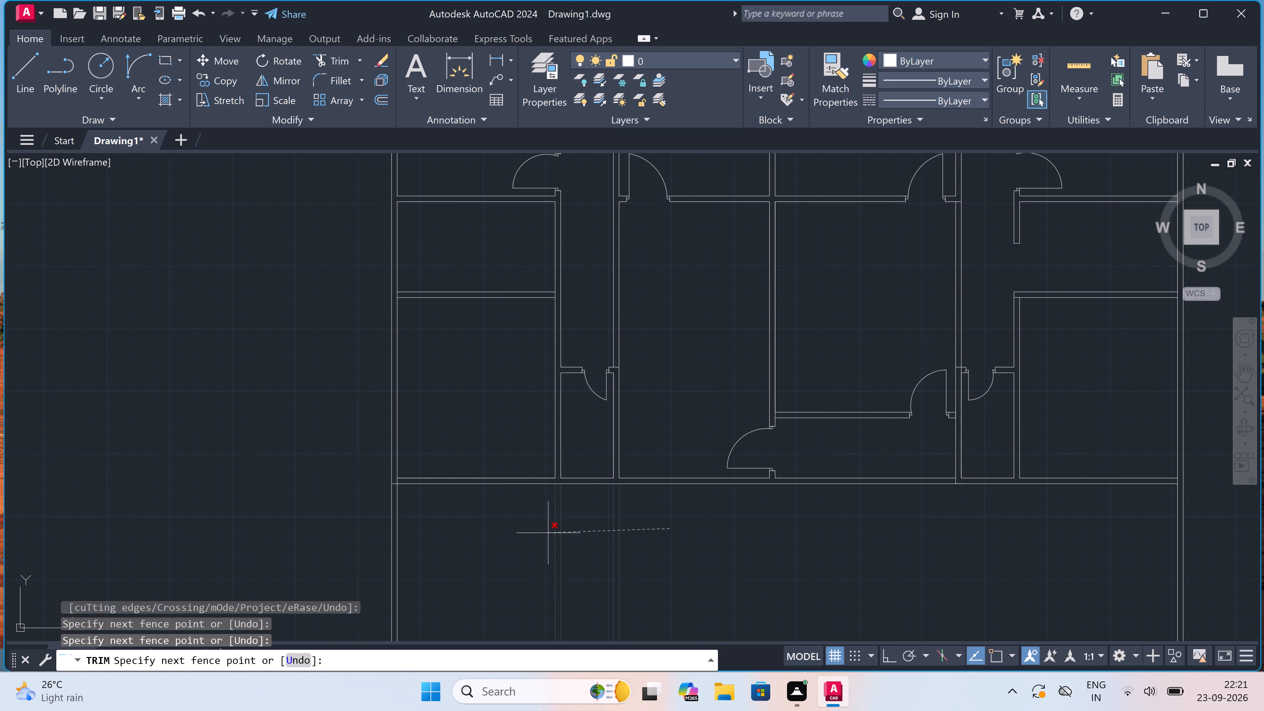
click(548, 533)
scroll(541, 510, down, 4)
scroll(541, 510, up, 3)
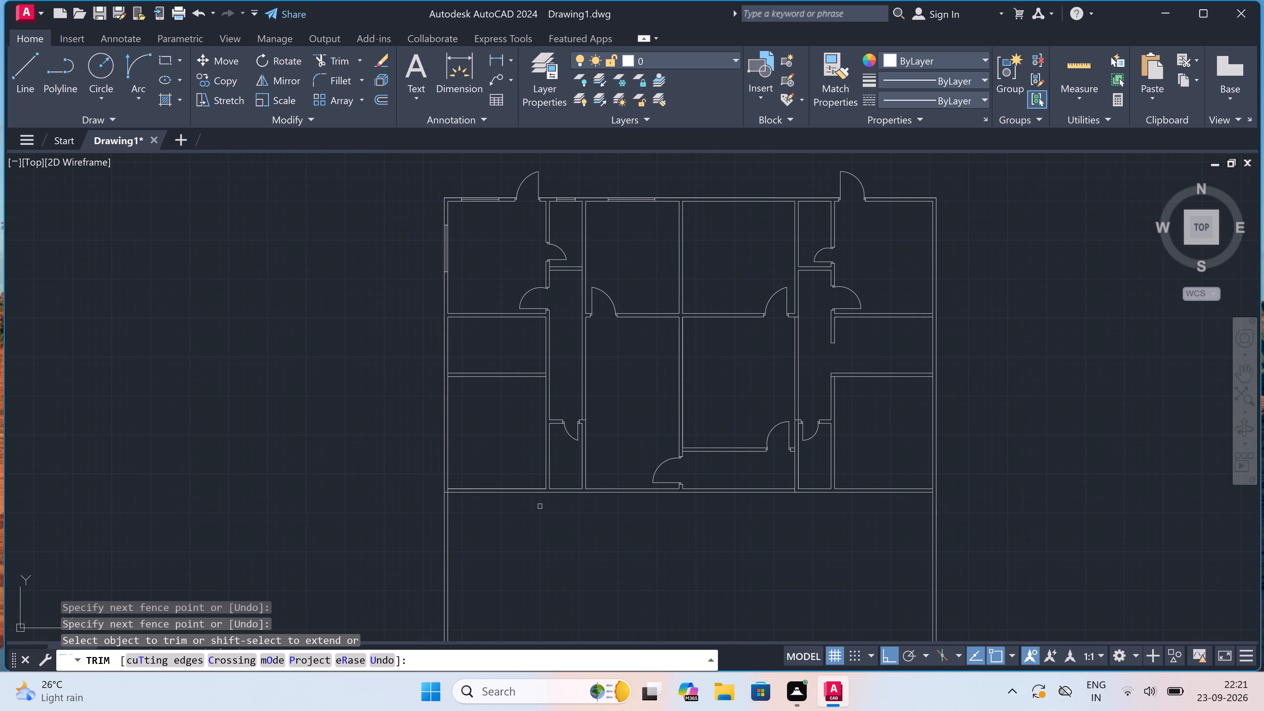
key(Escape)
Draw a short end line across the left-hand passage's outer wall, partway along the small room between its two cross walls.
scroll(538, 499, down, 1)
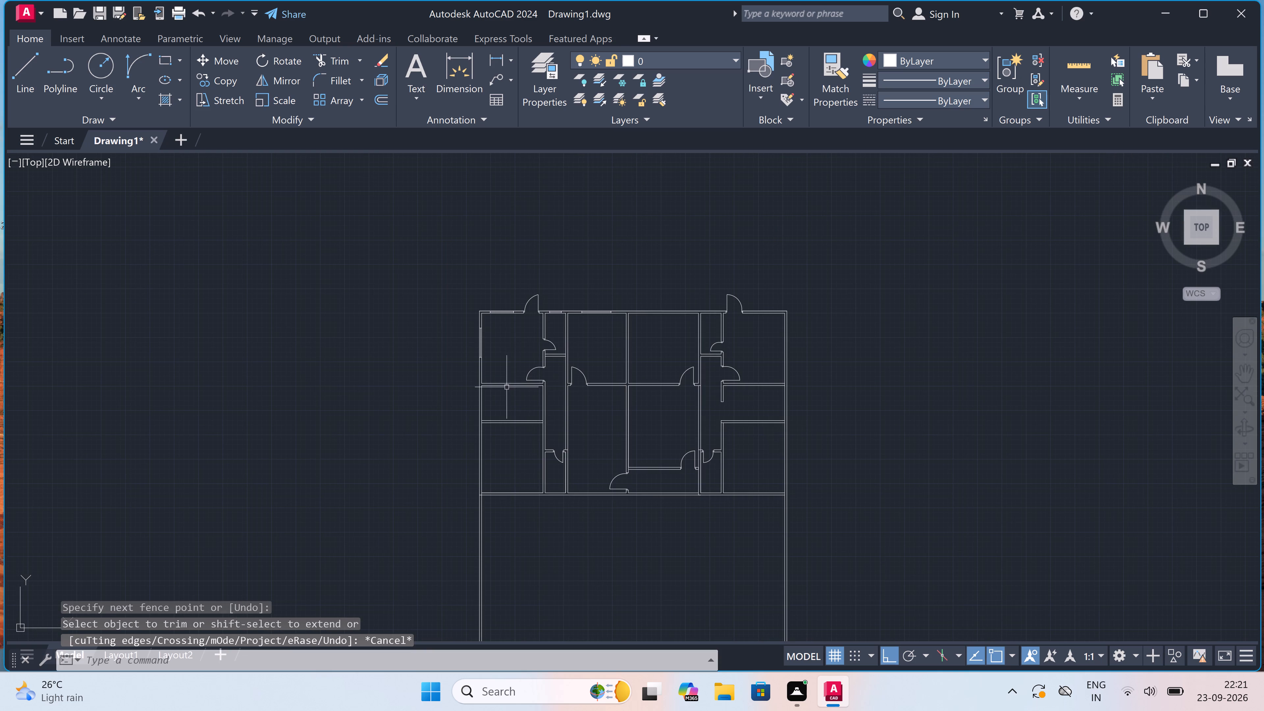
scroll(507, 395, up, 3)
scroll(507, 394, down, 2)
scroll(507, 390, up, 1)
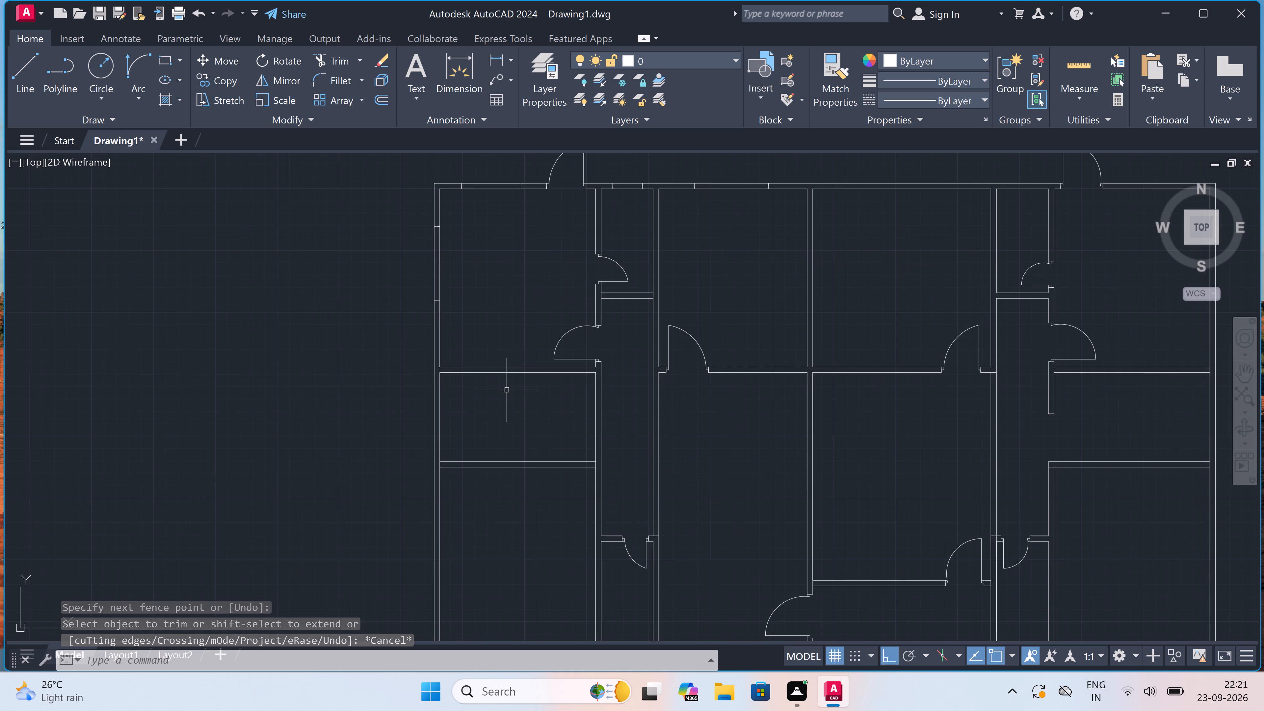
text(l)
key(space)
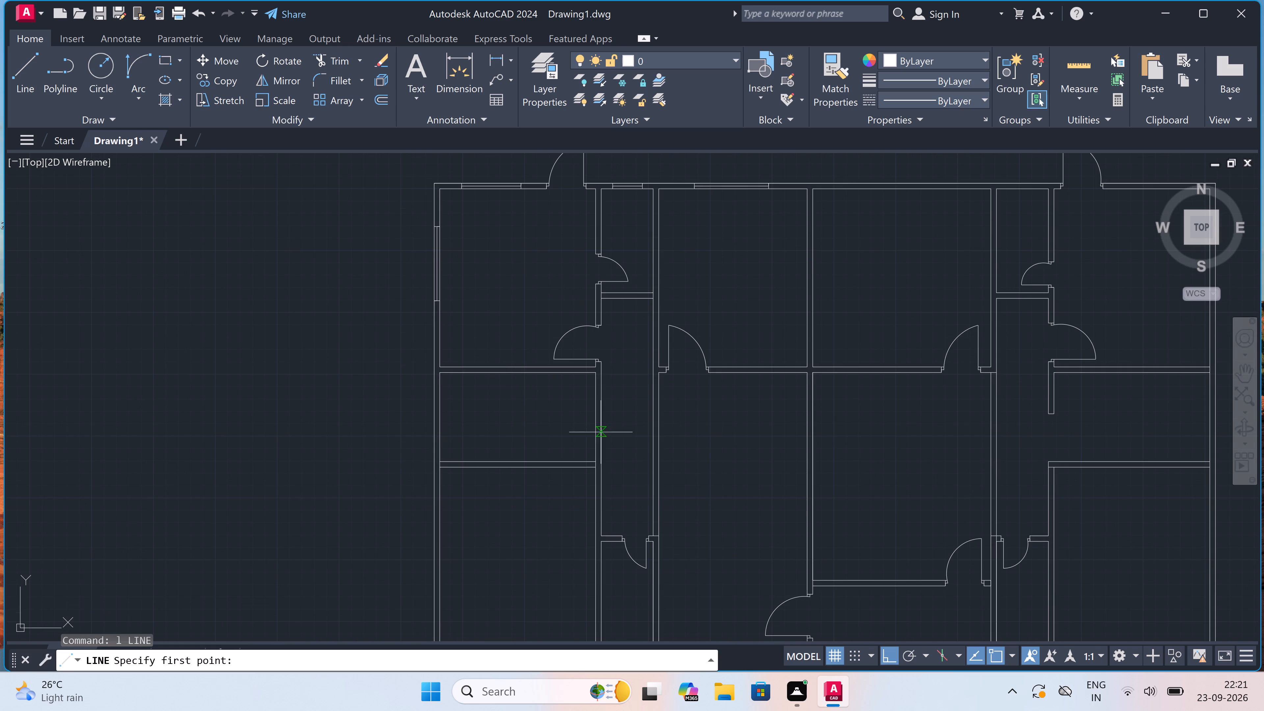
scroll(602, 433, up, 2)
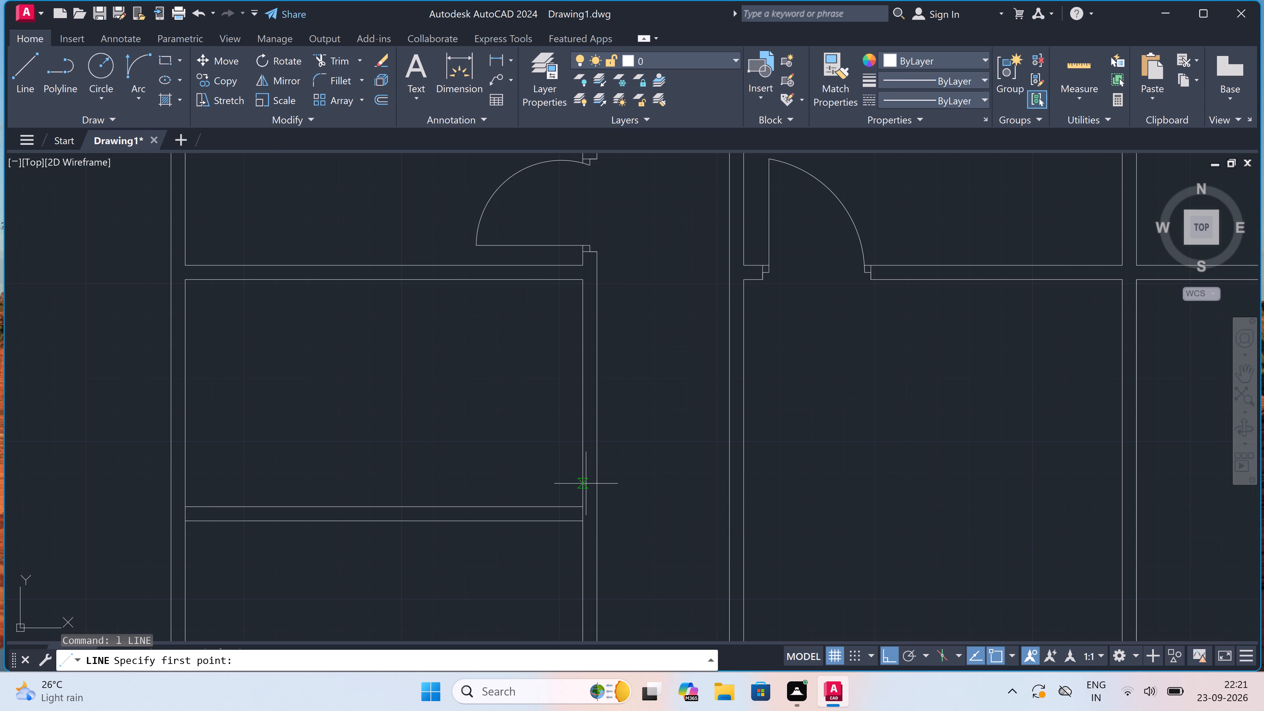
click(581, 359)
click(596, 356)
key(Escape)
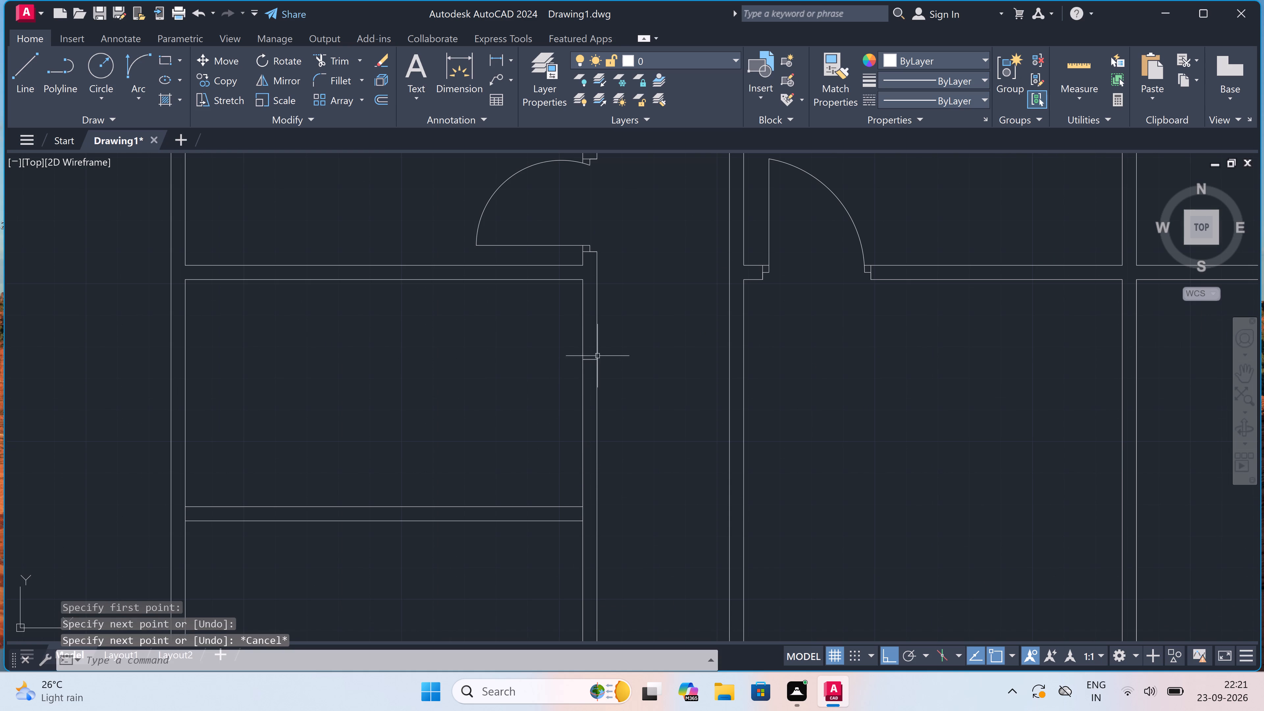
Extend both lines of the small left room's lower cross wall across the thickness of the passage's outer wall.
scroll(597, 414, up, 1)
key(space)
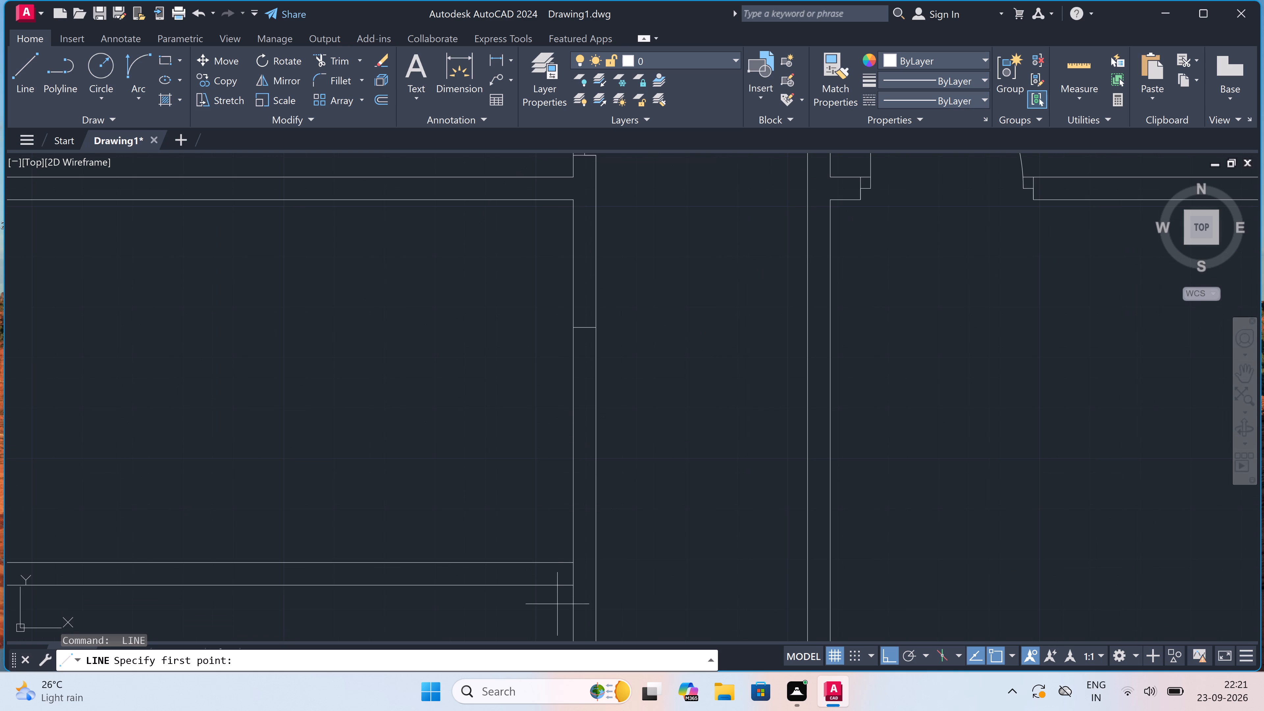
click(574, 583)
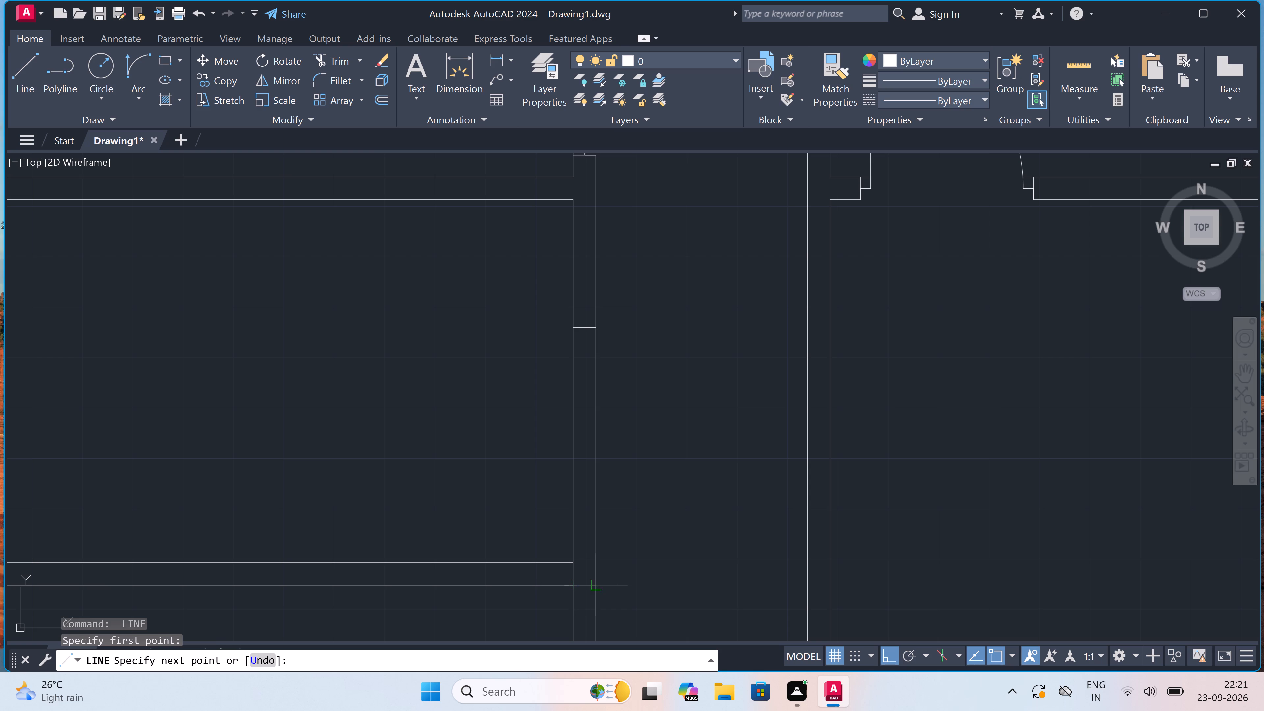
click(593, 584)
key(Escape)
key(space)
drag(570, 560, 577, 560)
click(593, 562)
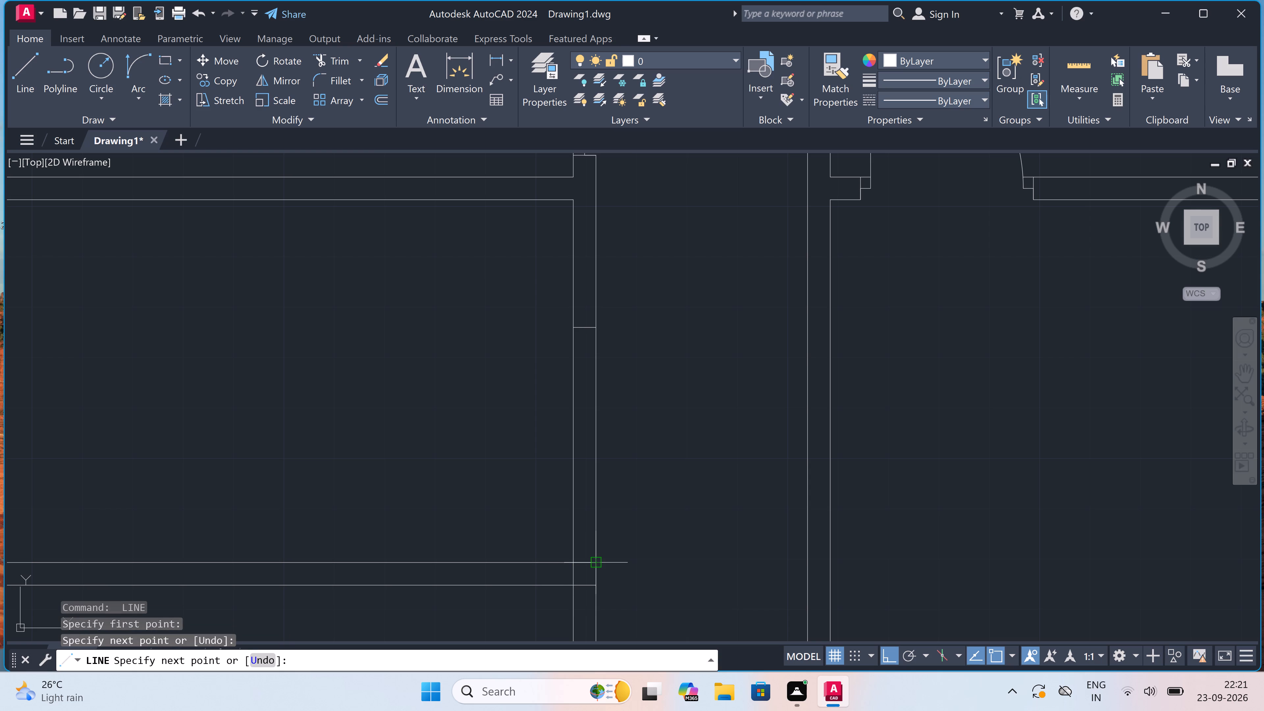
key(Escape)
Trim the passage wall out between the short end line and the lower cross wall, including the piece inside their corner.
key(t)
key(r)
key(space)
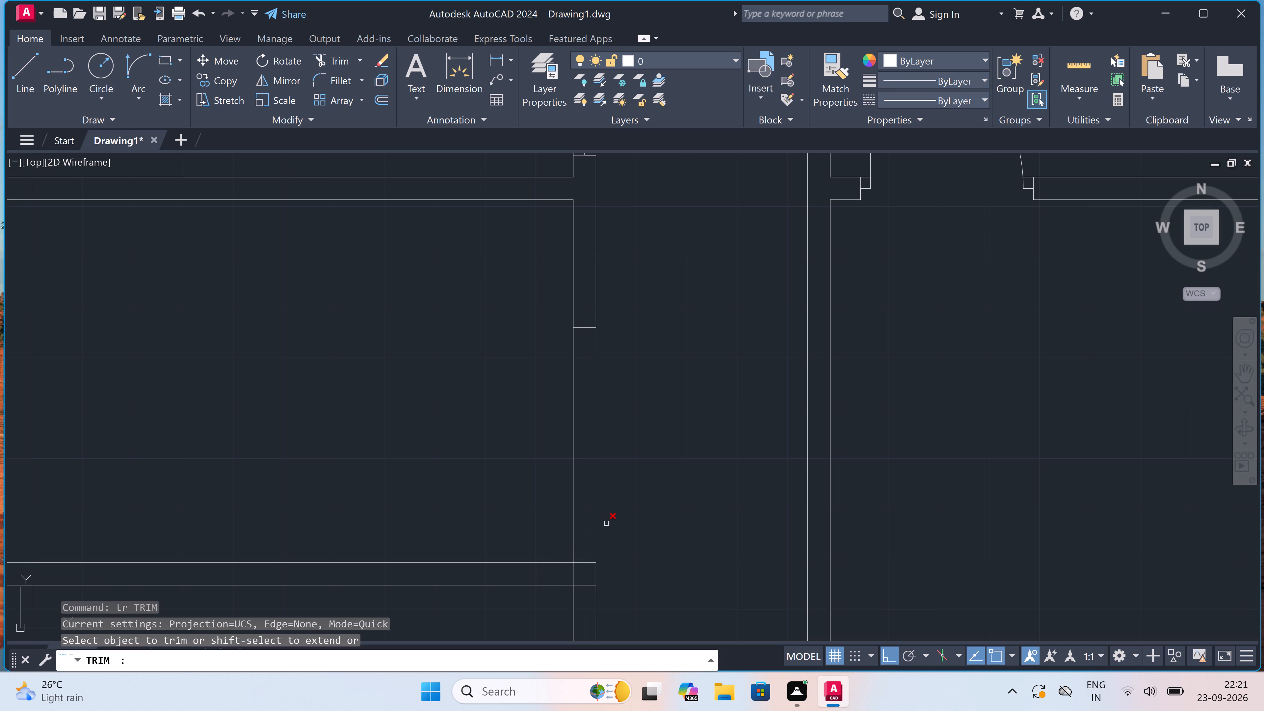
click(615, 507)
click(567, 503)
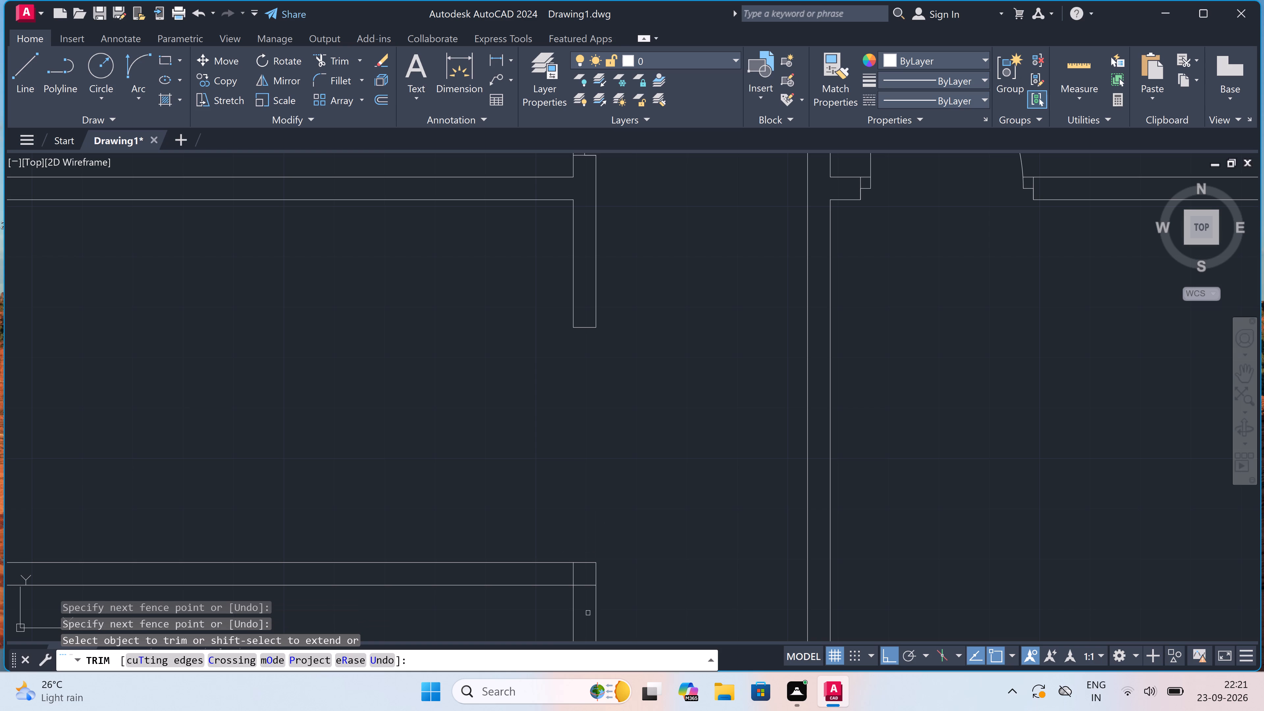
scroll(580, 597, up, 1)
click(574, 566)
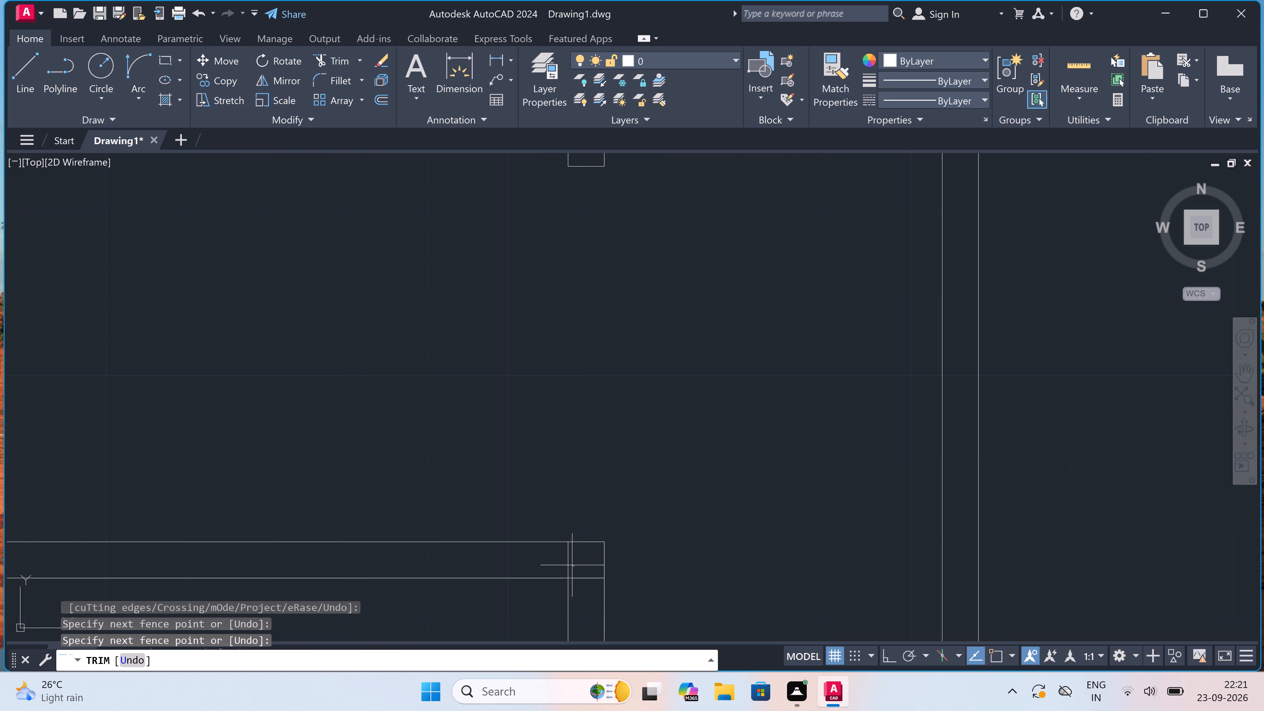
click(561, 563)
key(Escape)
Draw an L-shaped line in the small left room: about 8'-11" from the wall stub toward the exterior wall, and down to the lower cross wall.
scroll(553, 502, down, 2)
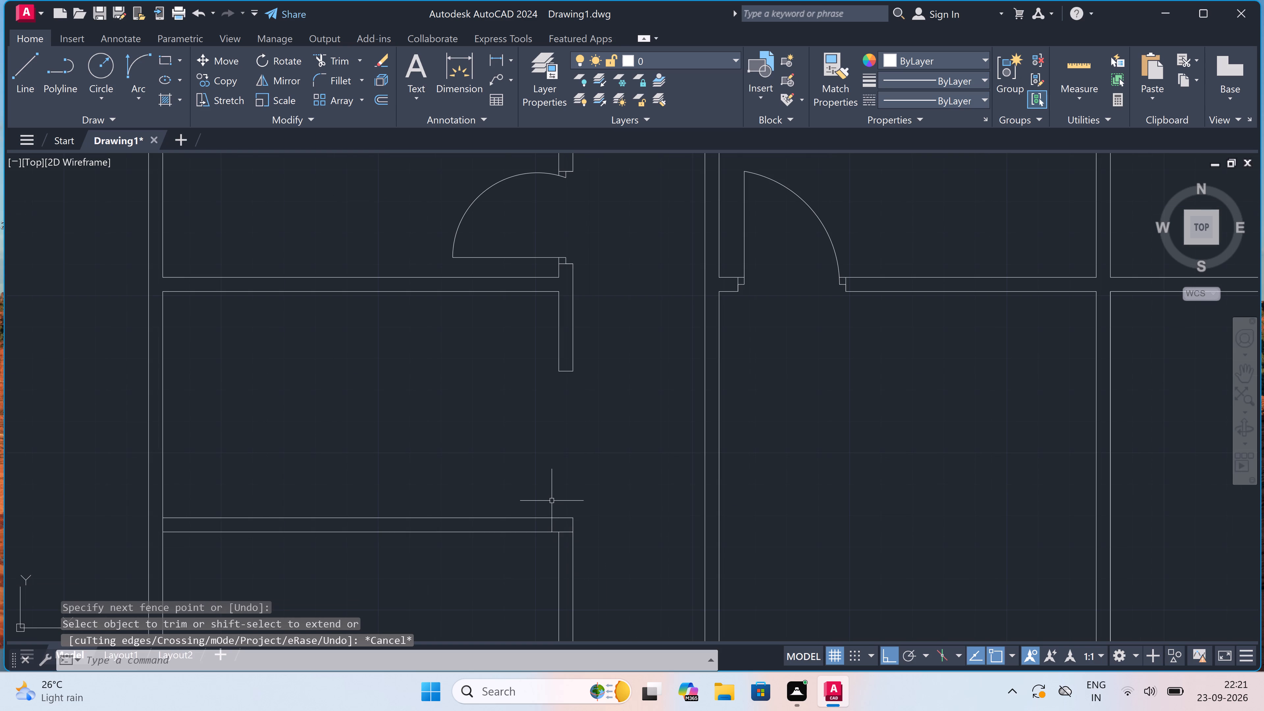
text(l)
key(space)
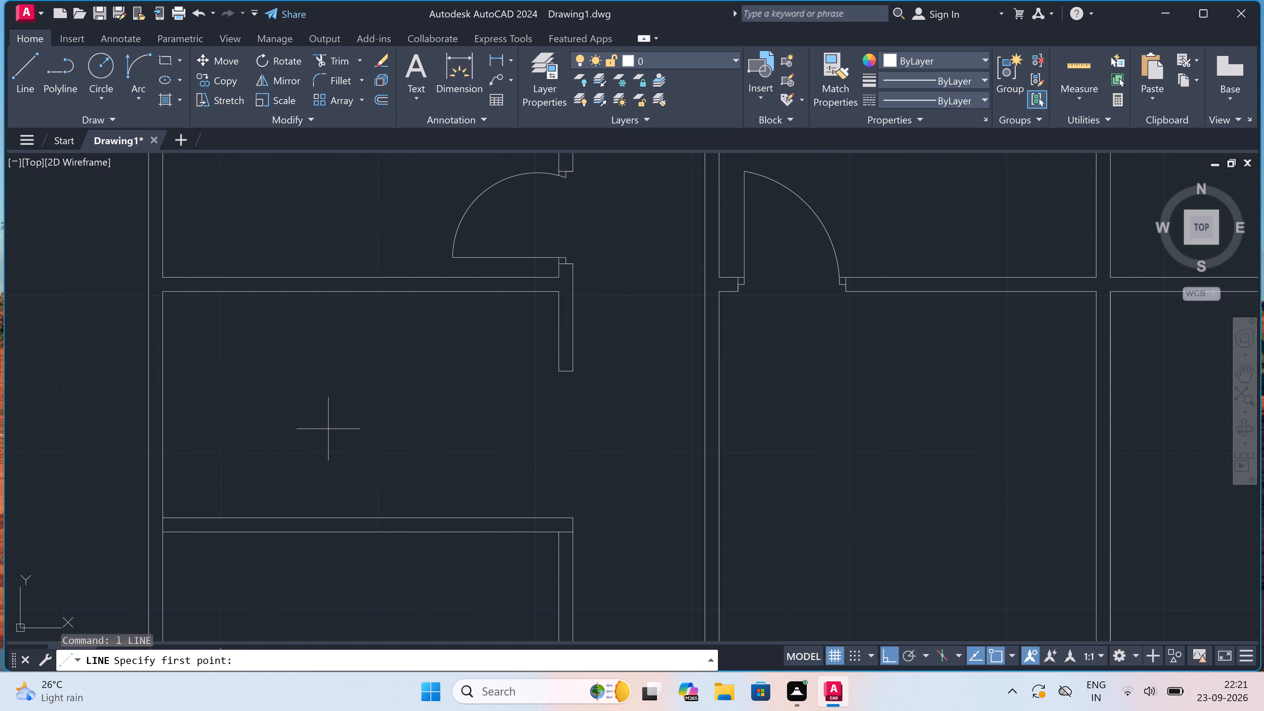
click(559, 349)
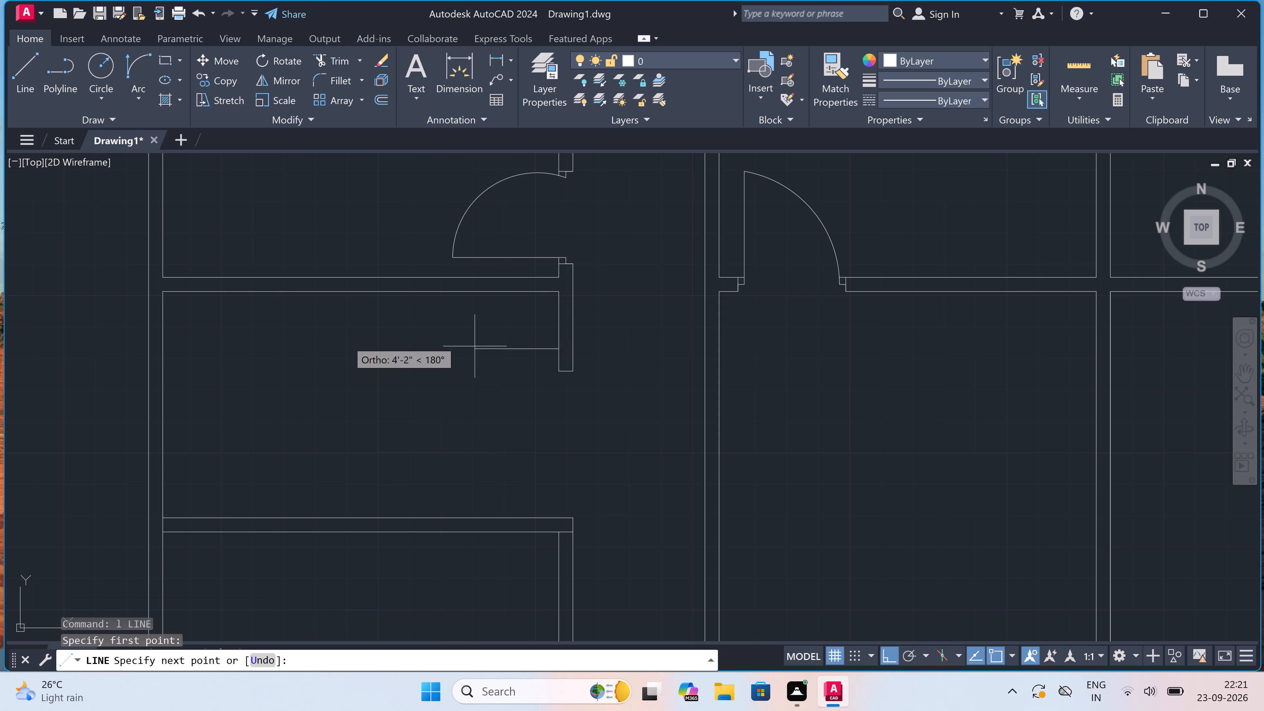
click(223, 346)
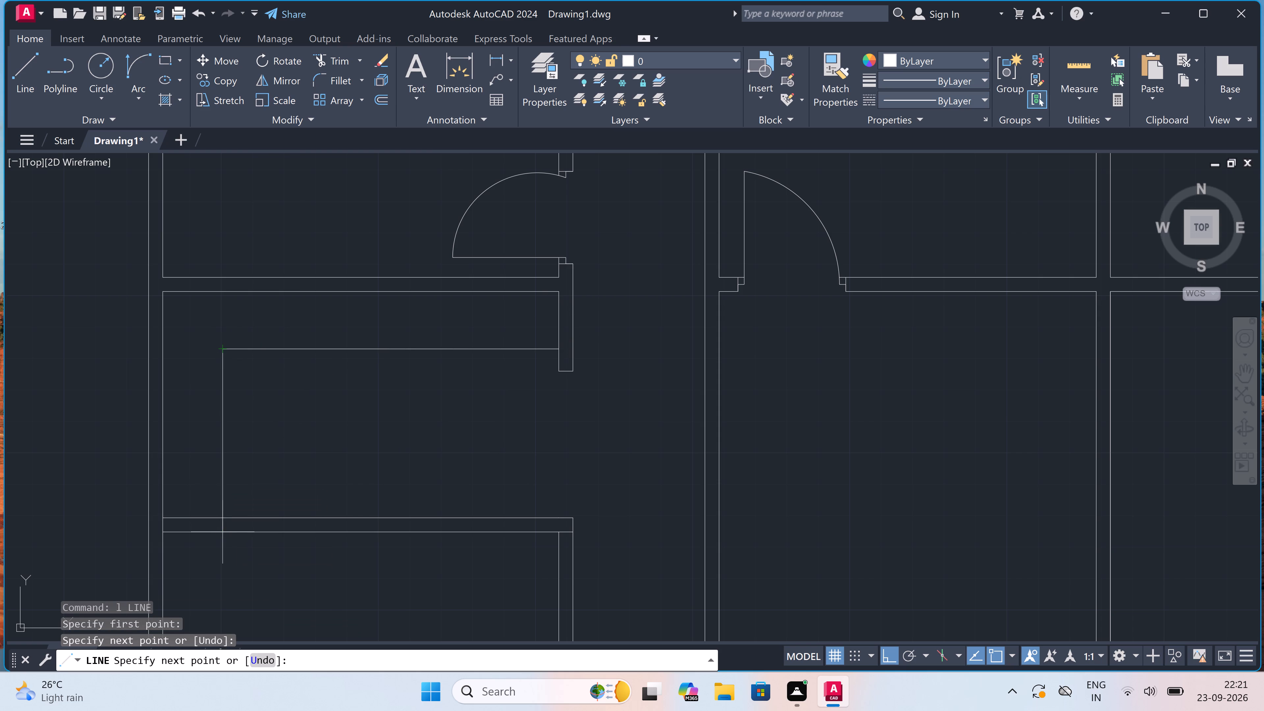
click(220, 513)
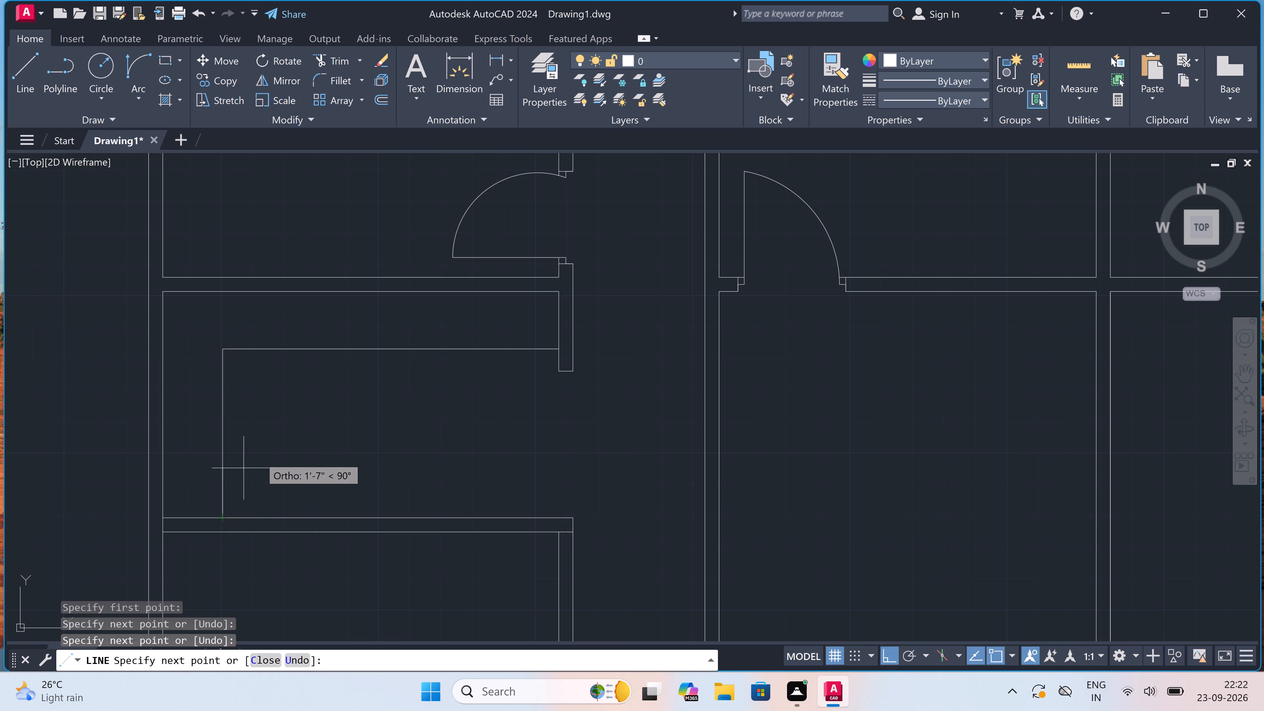
key(Escape)
Draw a short line across the left passage's inner wall, continuing the lower face of the central rooms' cross wall.
scroll(383, 391, down, 4)
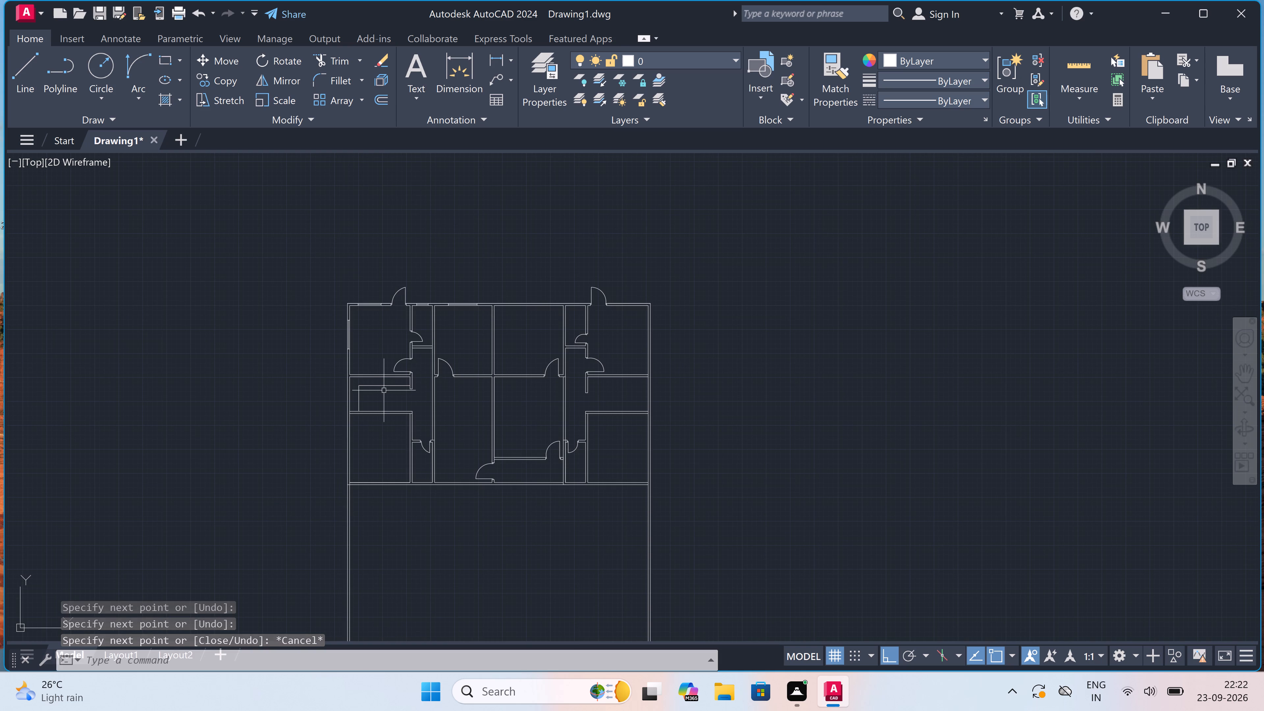
scroll(384, 390, down, 1)
scroll(385, 415, up, 2)
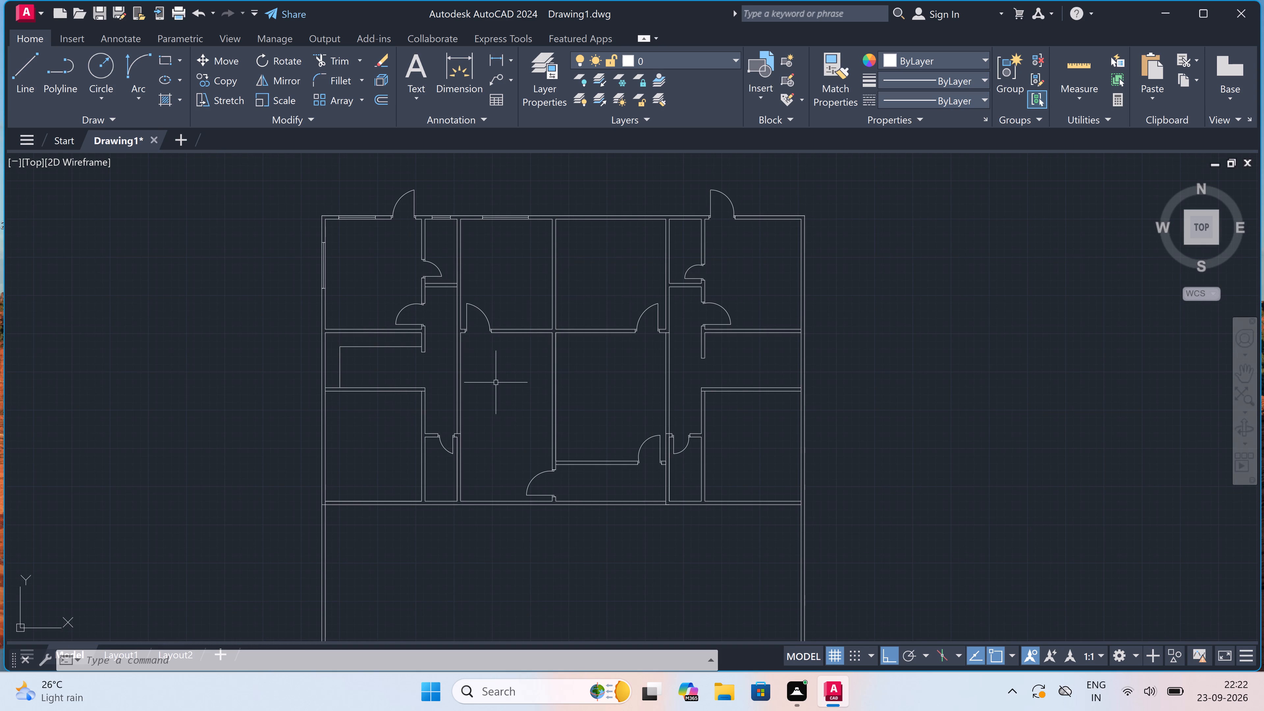
scroll(460, 321, up, 4)
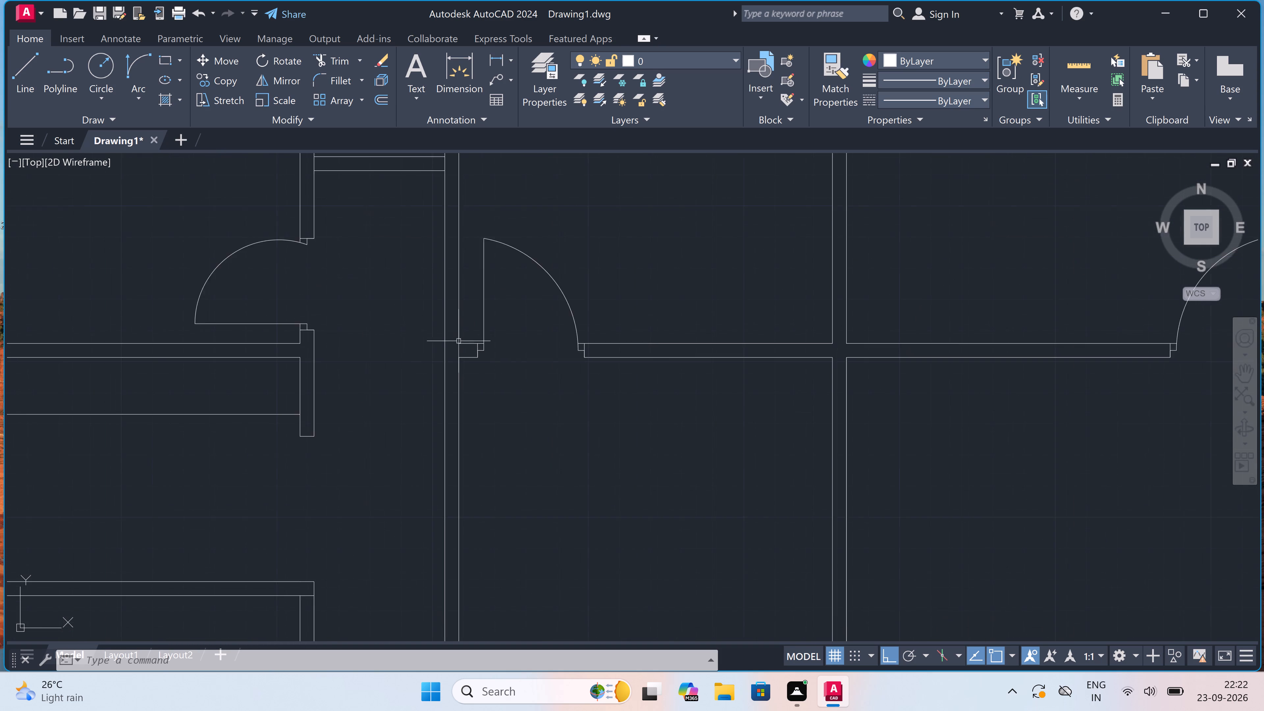
key(space)
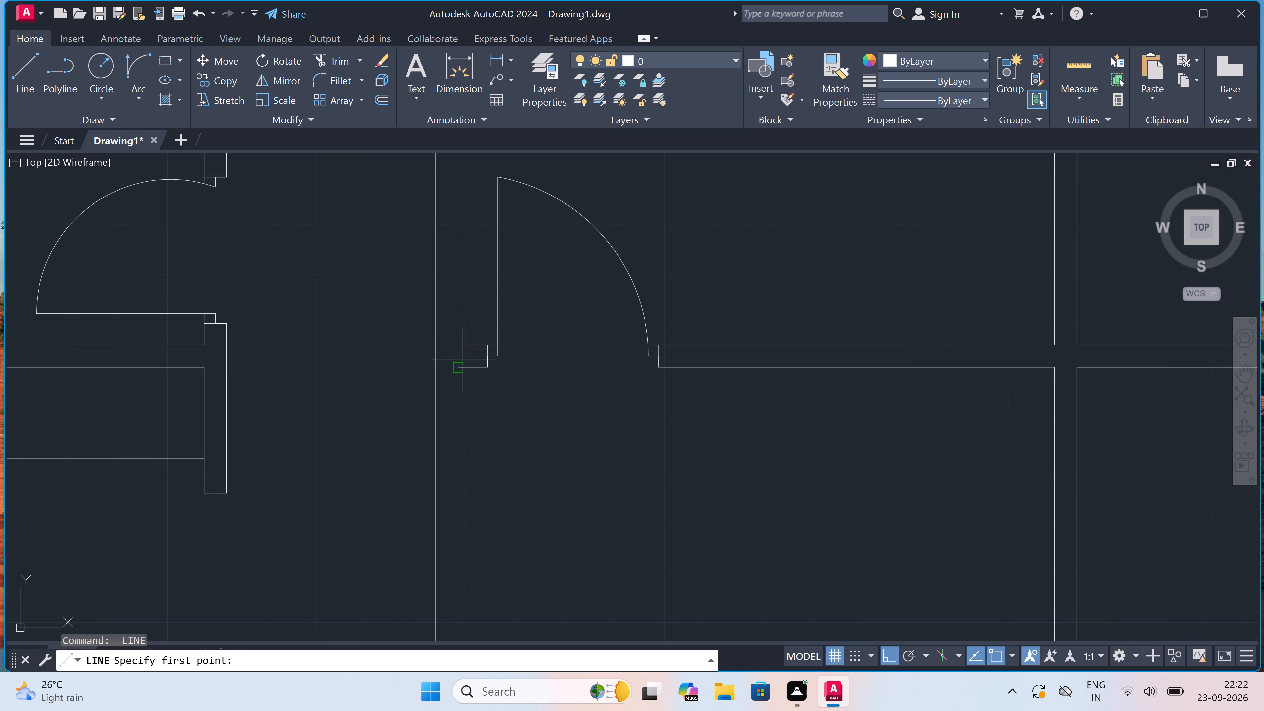
click(461, 365)
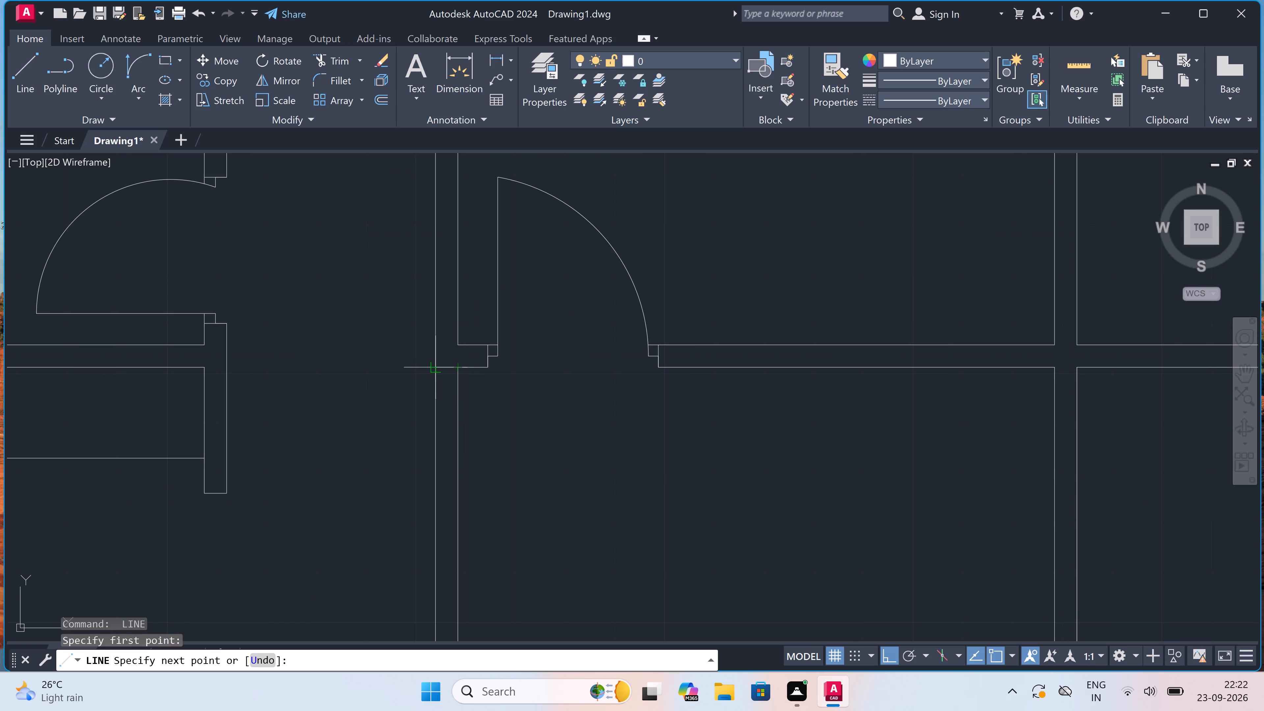
click(437, 369)
key(Escape)
Trim away the inner walls of both passages between the central rooms' cross wall and the lower passage door walls.
text(tr)
key(space)
drag(412, 406, 421, 407)
click(487, 416)
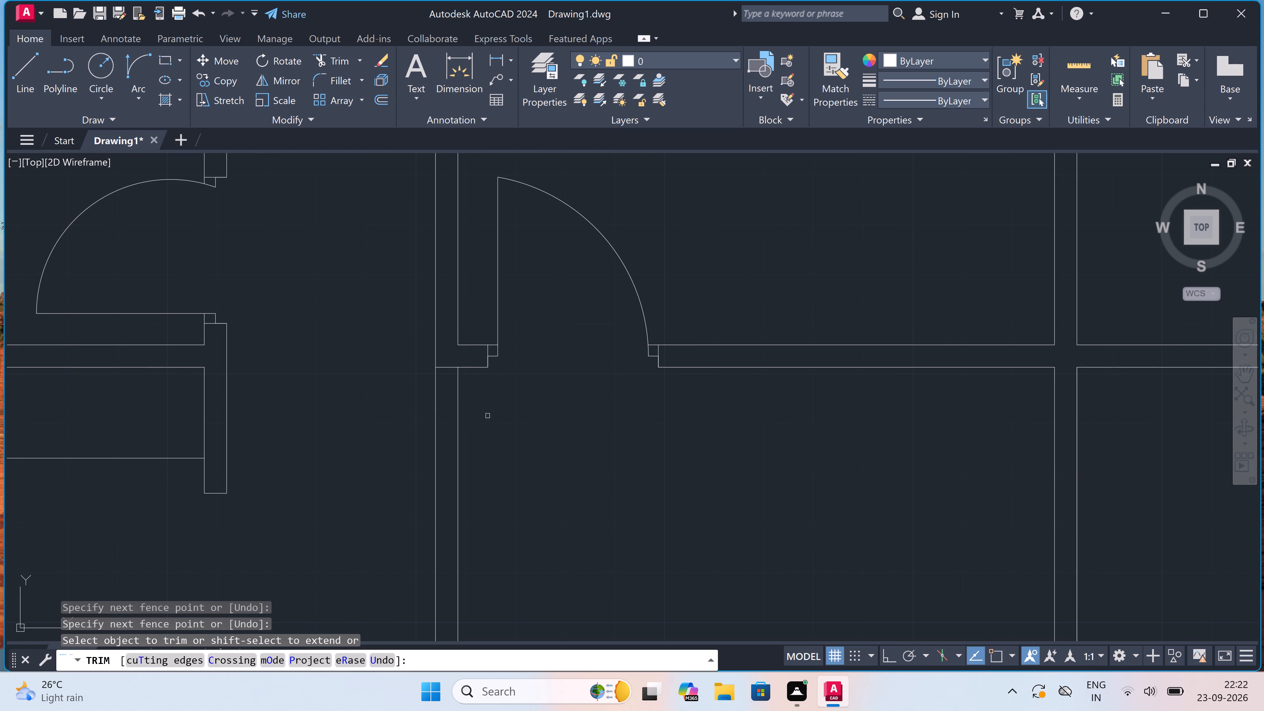
scroll(453, 426, down, 3)
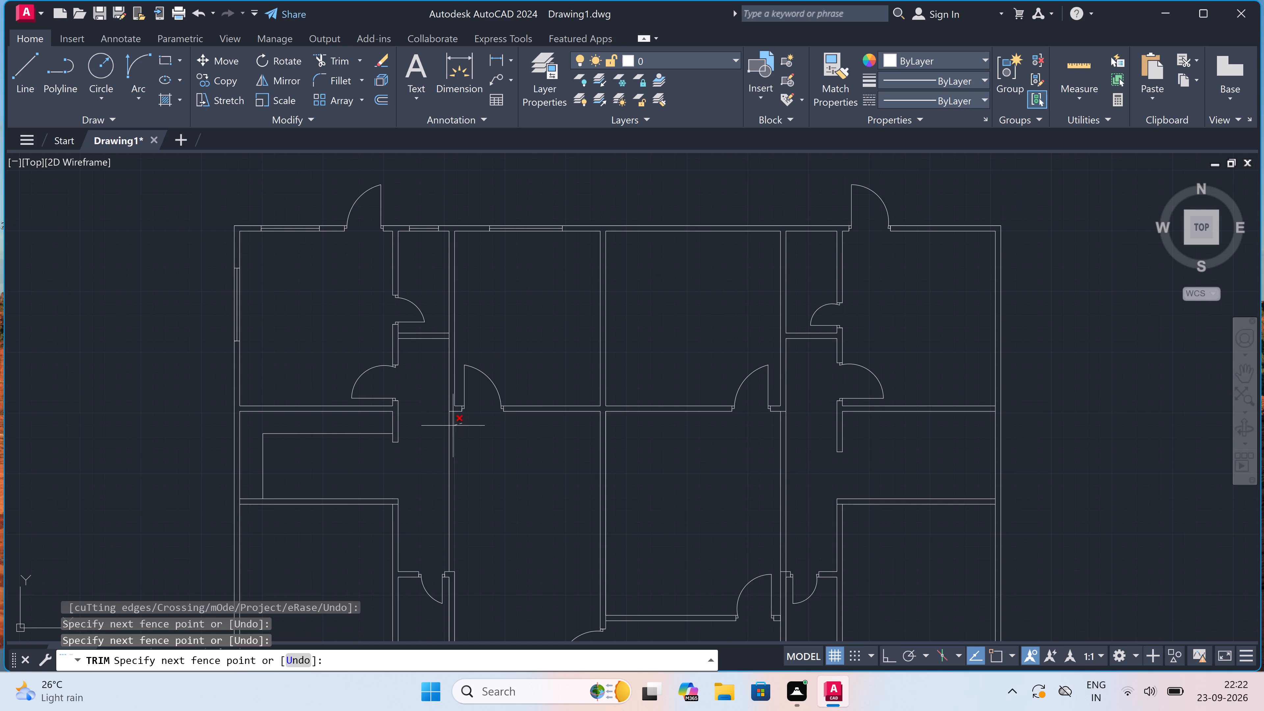
click(440, 433)
scroll(440, 433, down, 2)
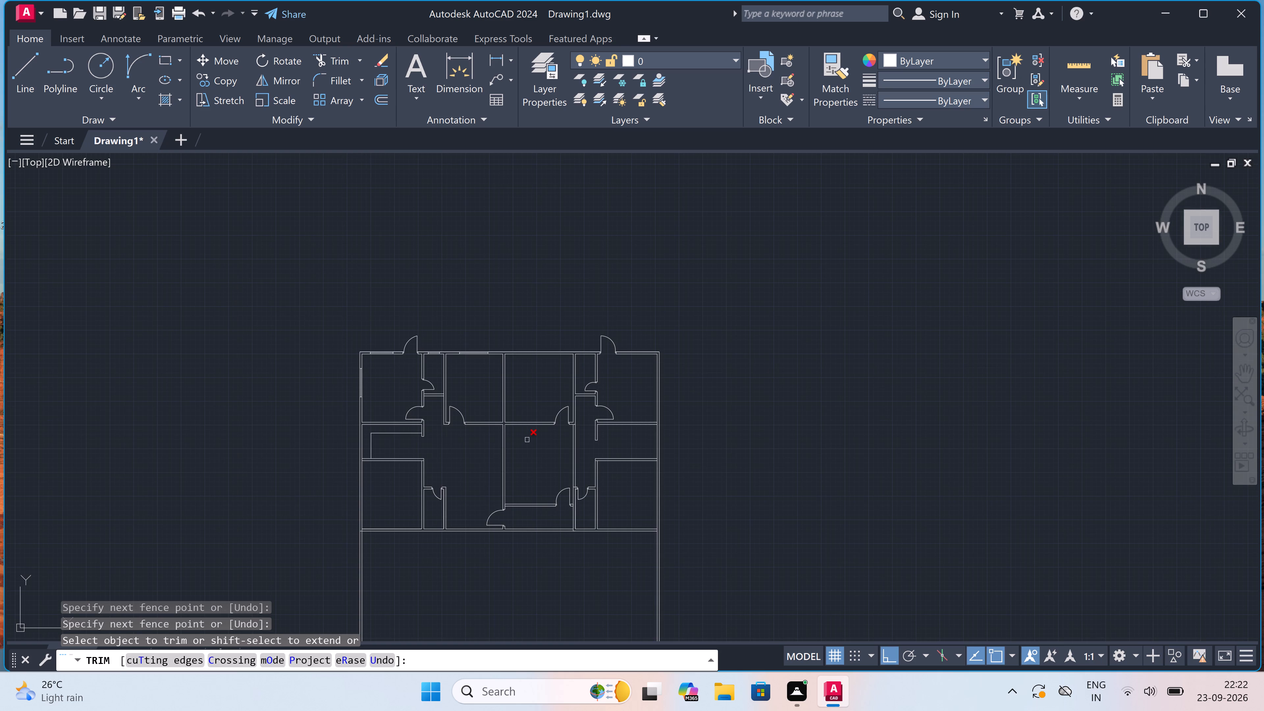
scroll(583, 446, up, 2)
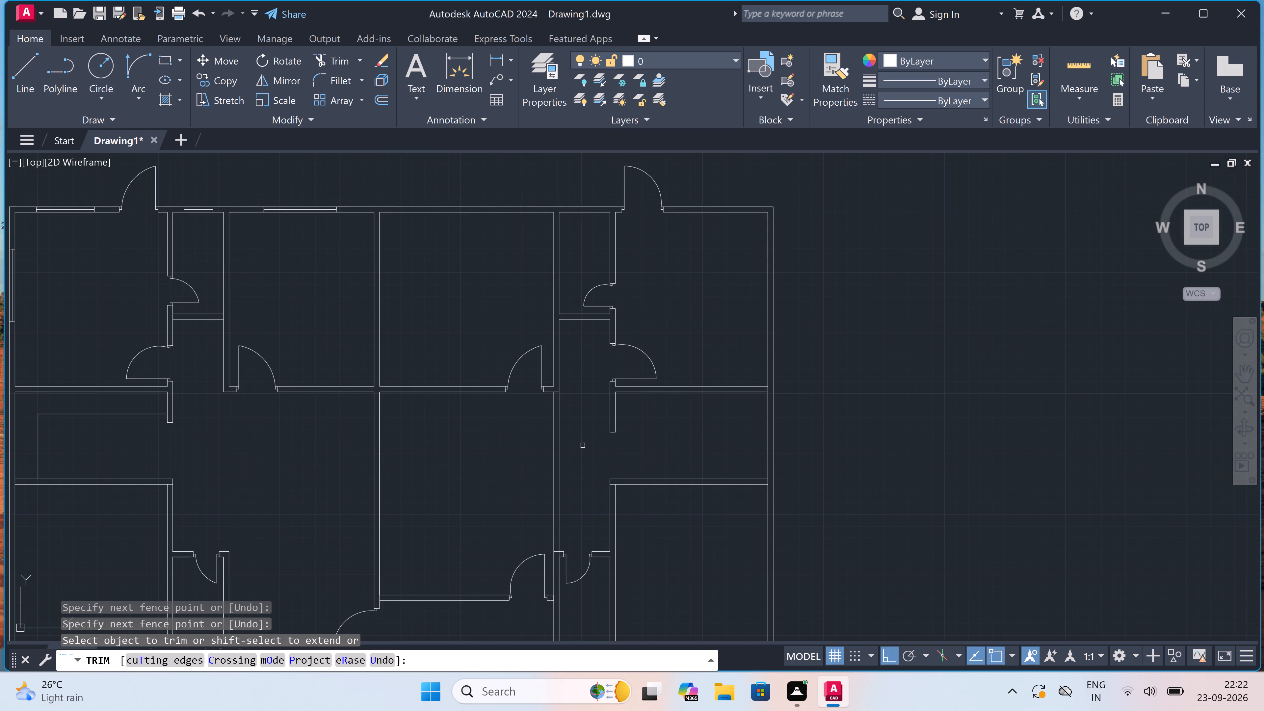
click(581, 447)
click(509, 461)
key(Escape)
Draw a 5' window in the upper right room's exterior side wall, with a centre line and an end line across each end.
scroll(443, 454, down, 2)
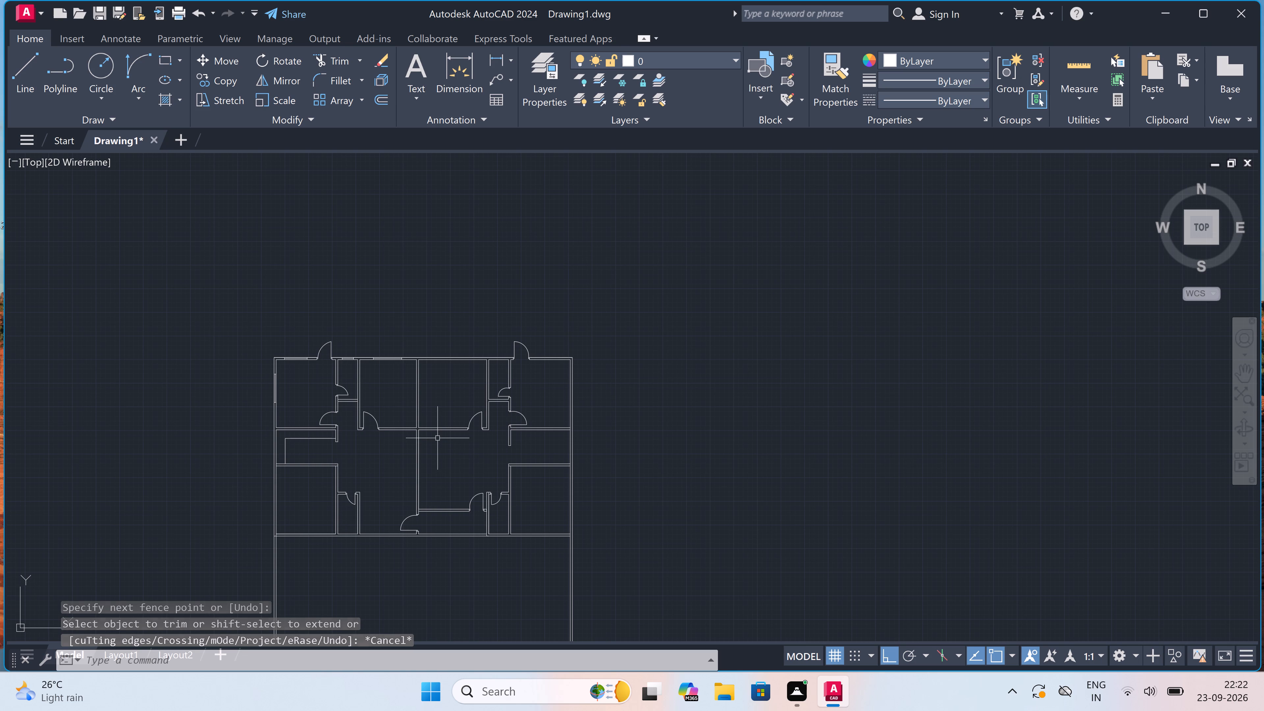
scroll(437, 437, down, 2)
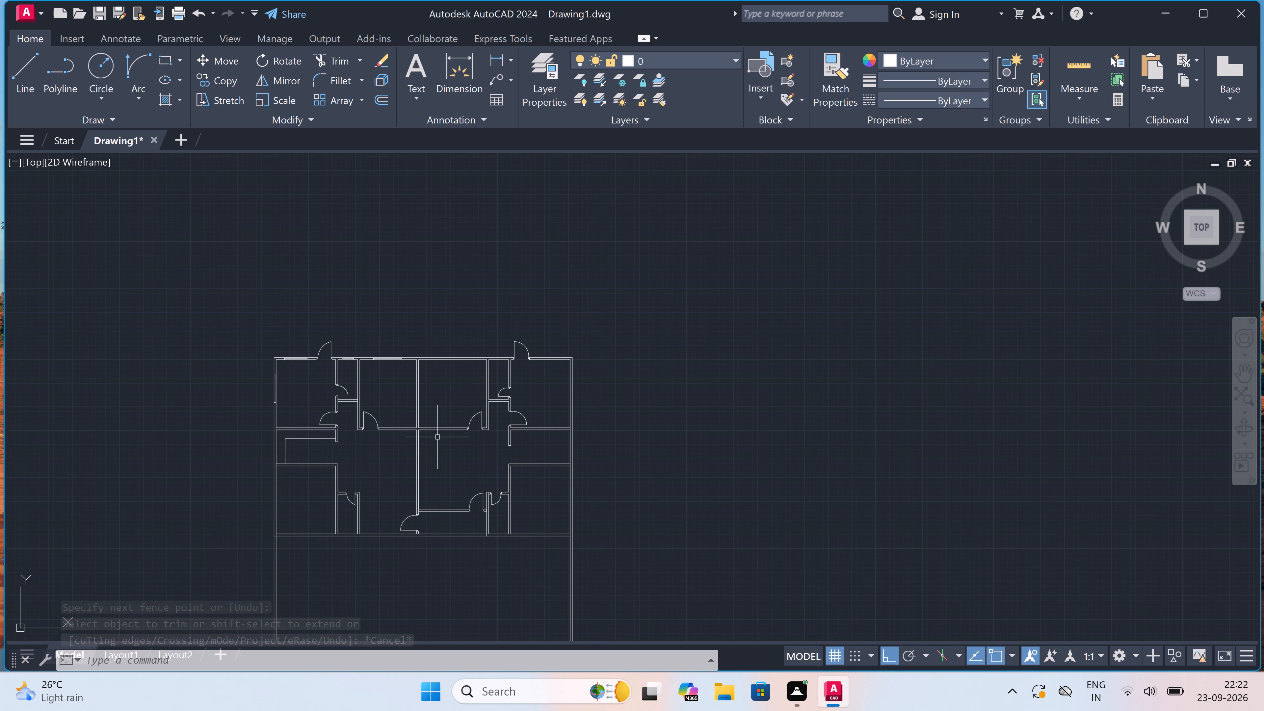
scroll(483, 418, up, 5)
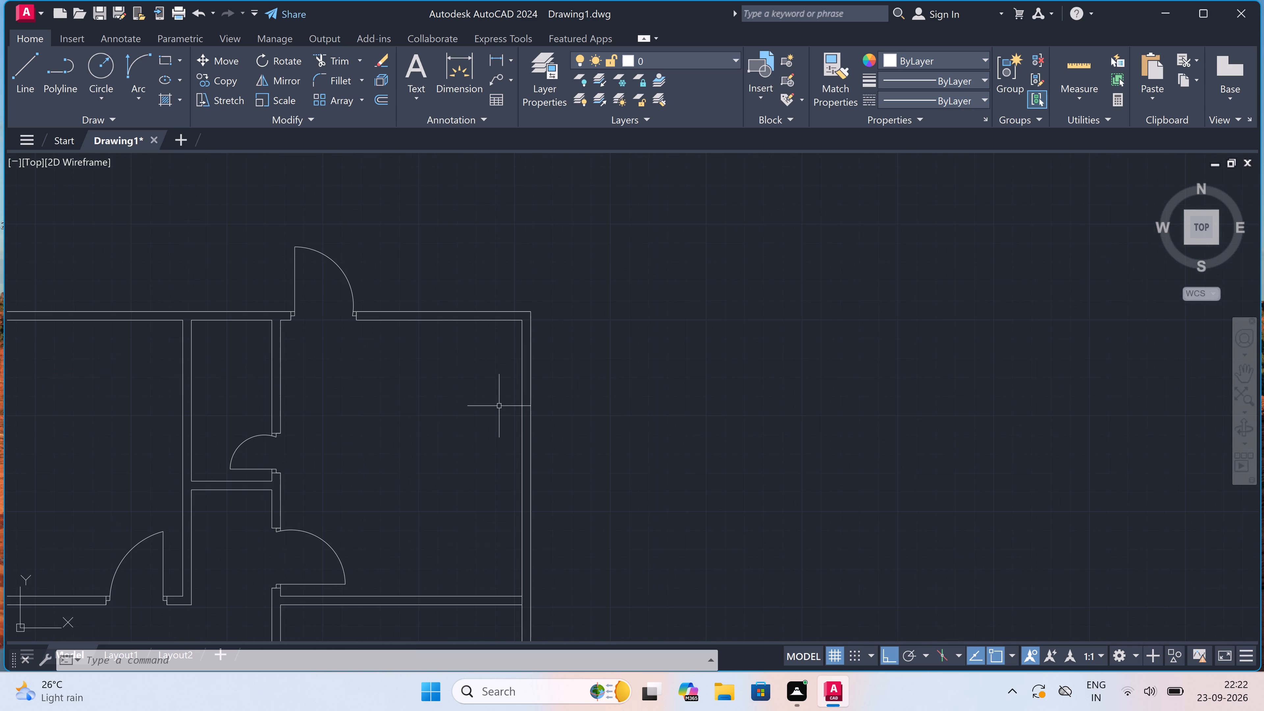
text(l)
key(space)
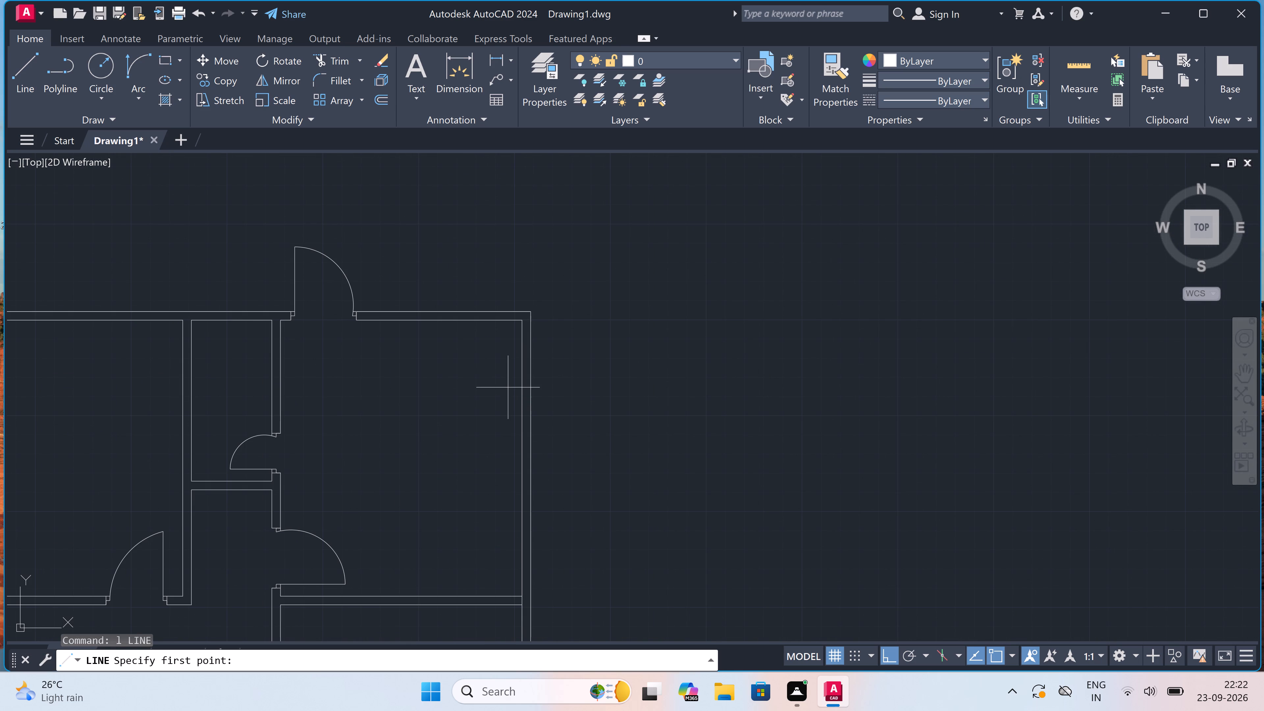
scroll(513, 384, up, 1)
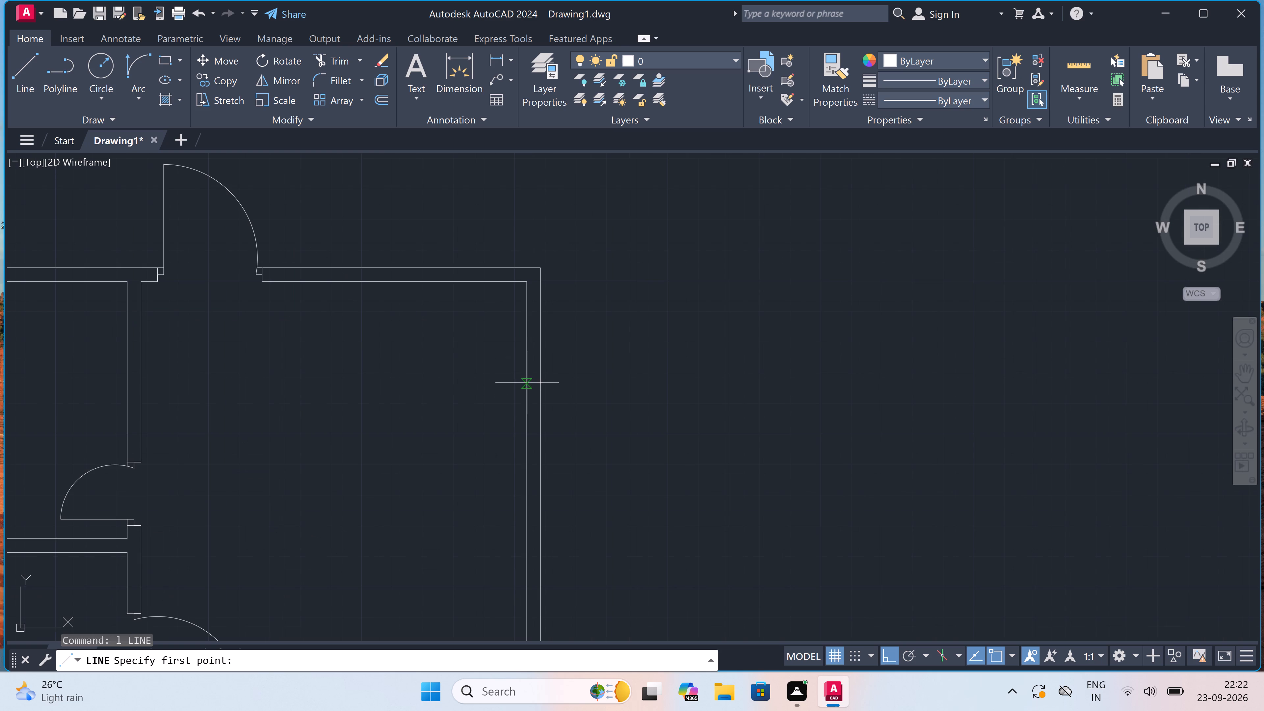
click(527, 377)
click(545, 374)
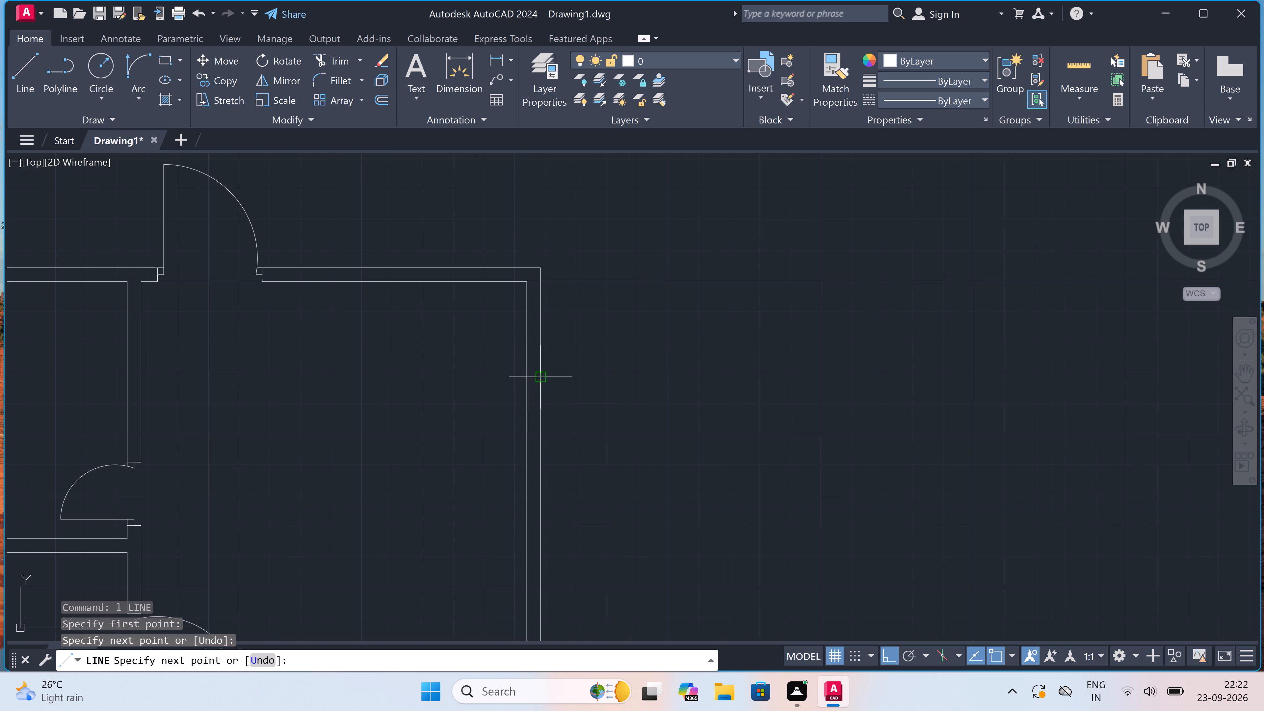
scroll(539, 374, up, 3)
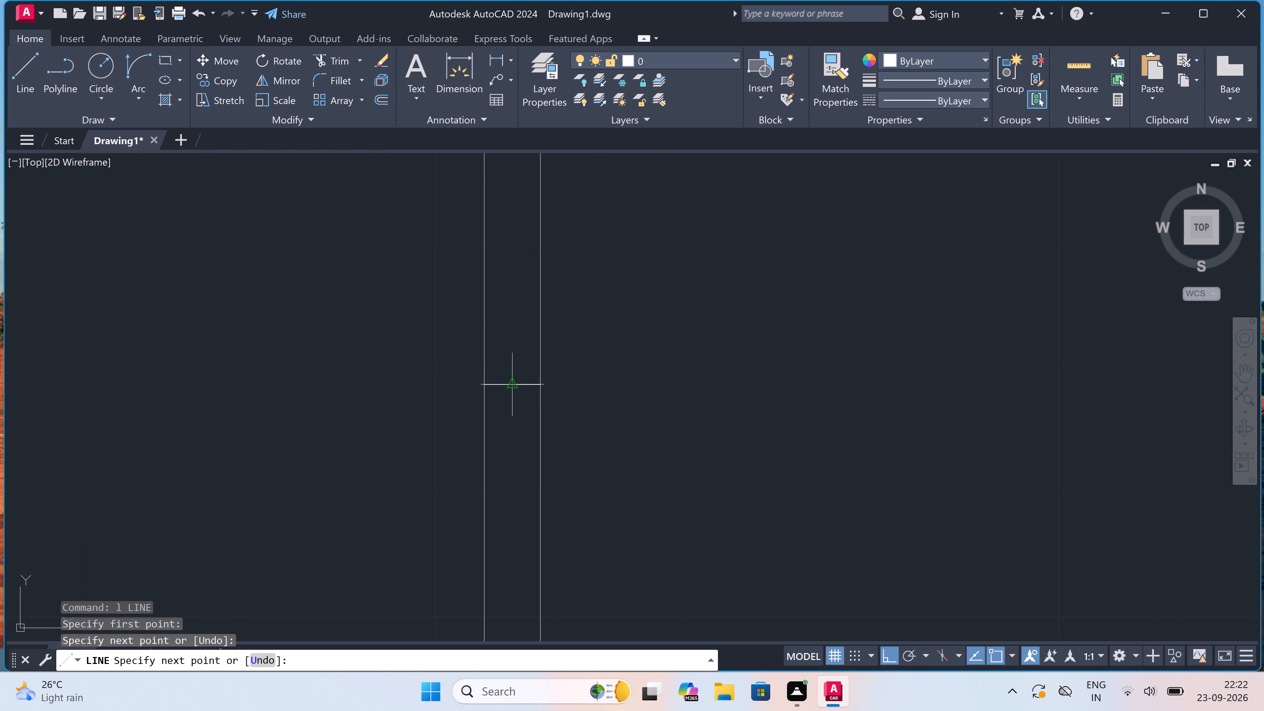
click(515, 387)
text(5')
key(space)
scroll(497, 504, down, 4)
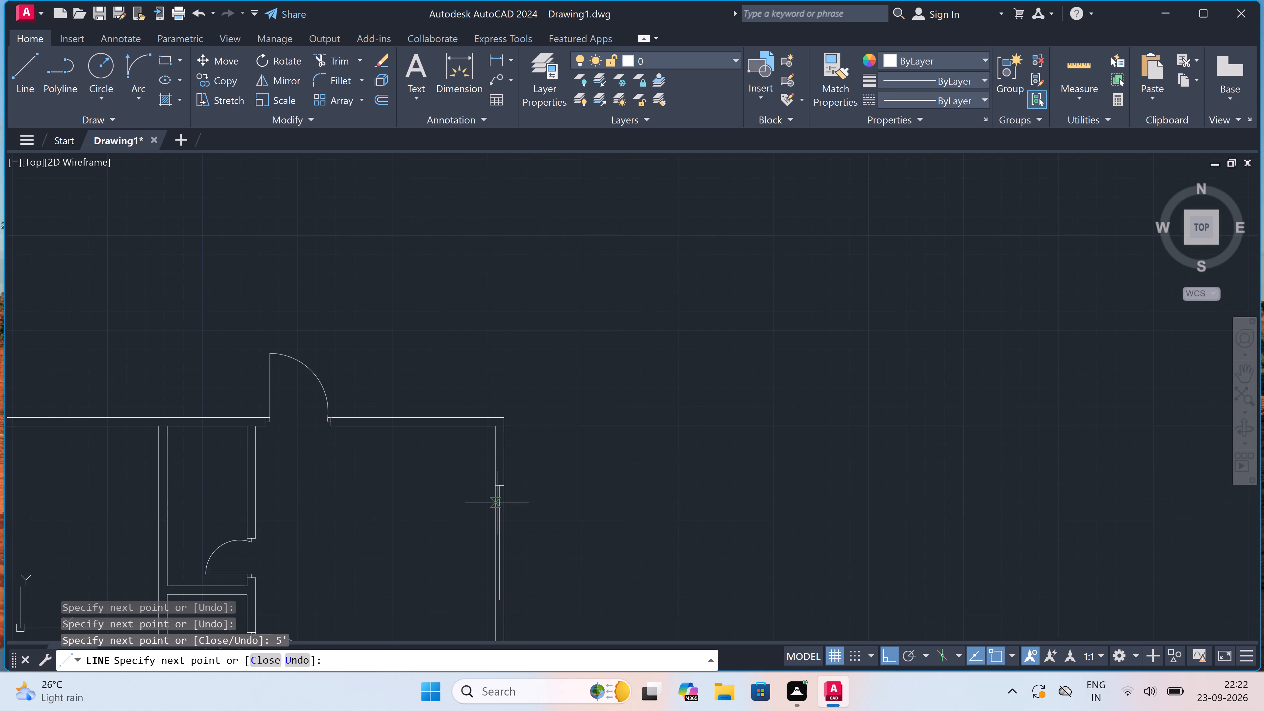
scroll(497, 503, down, 1)
scroll(478, 593, up, 2)
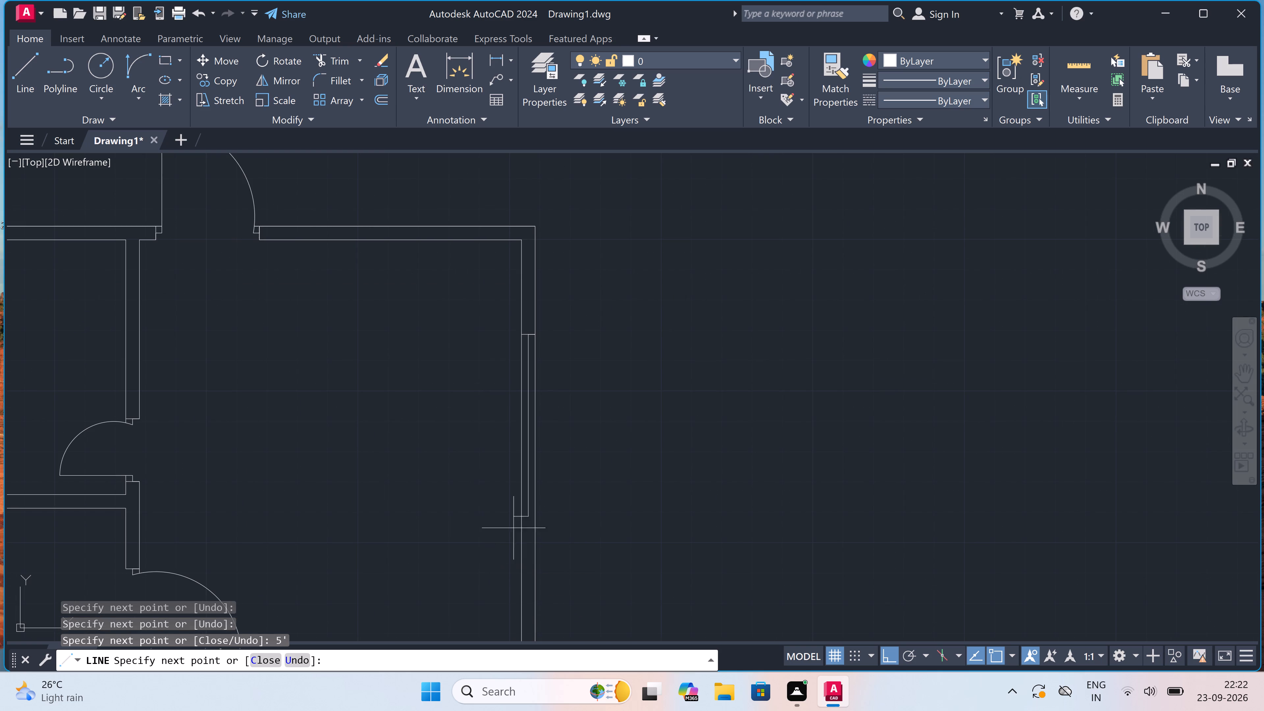
scroll(520, 502, up, 2)
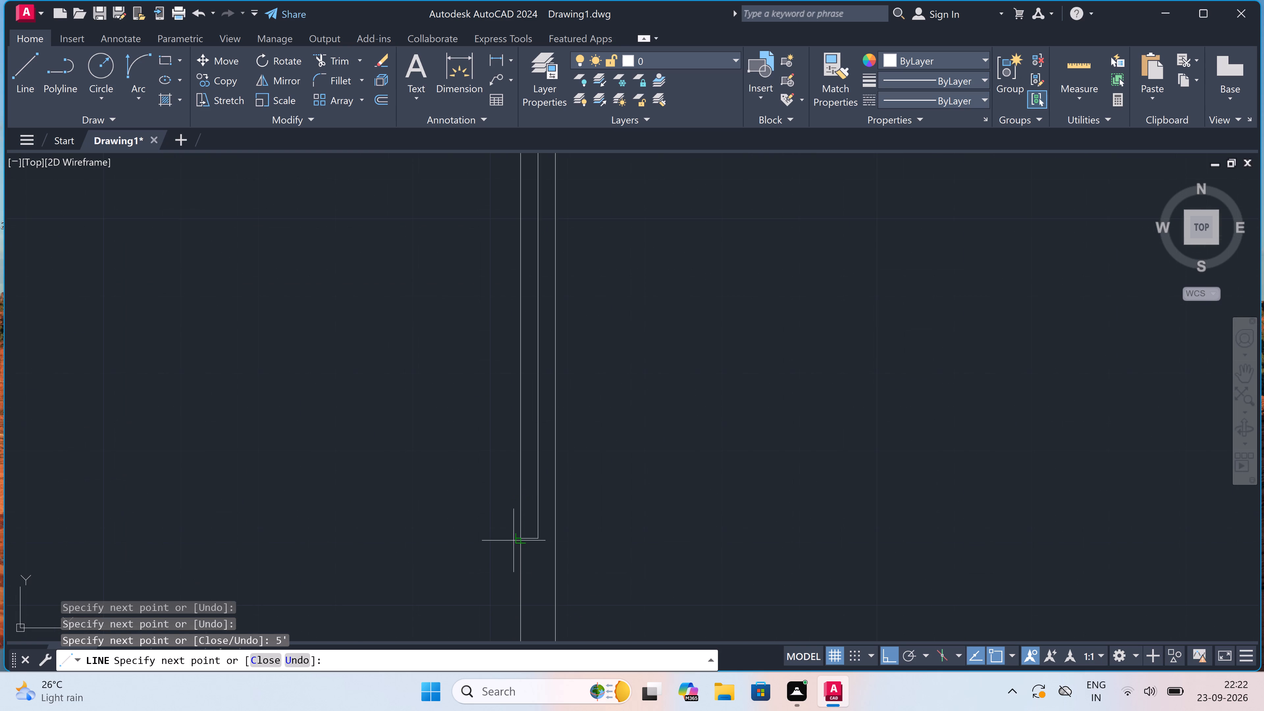
click(519, 535)
click(553, 539)
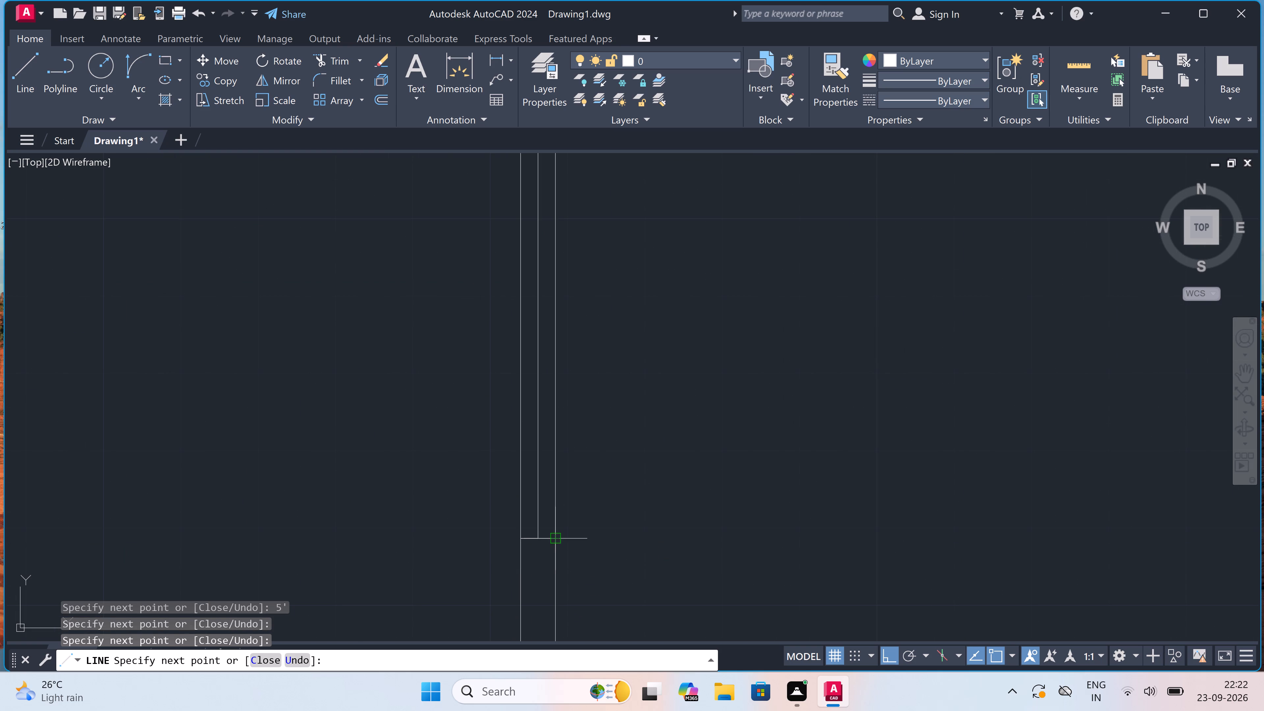
key(Escape)
Draw an L-shaped line in the small right room, from the wall stub to short of the exterior wall, and down to the lower cross wall.
scroll(544, 431, down, 4)
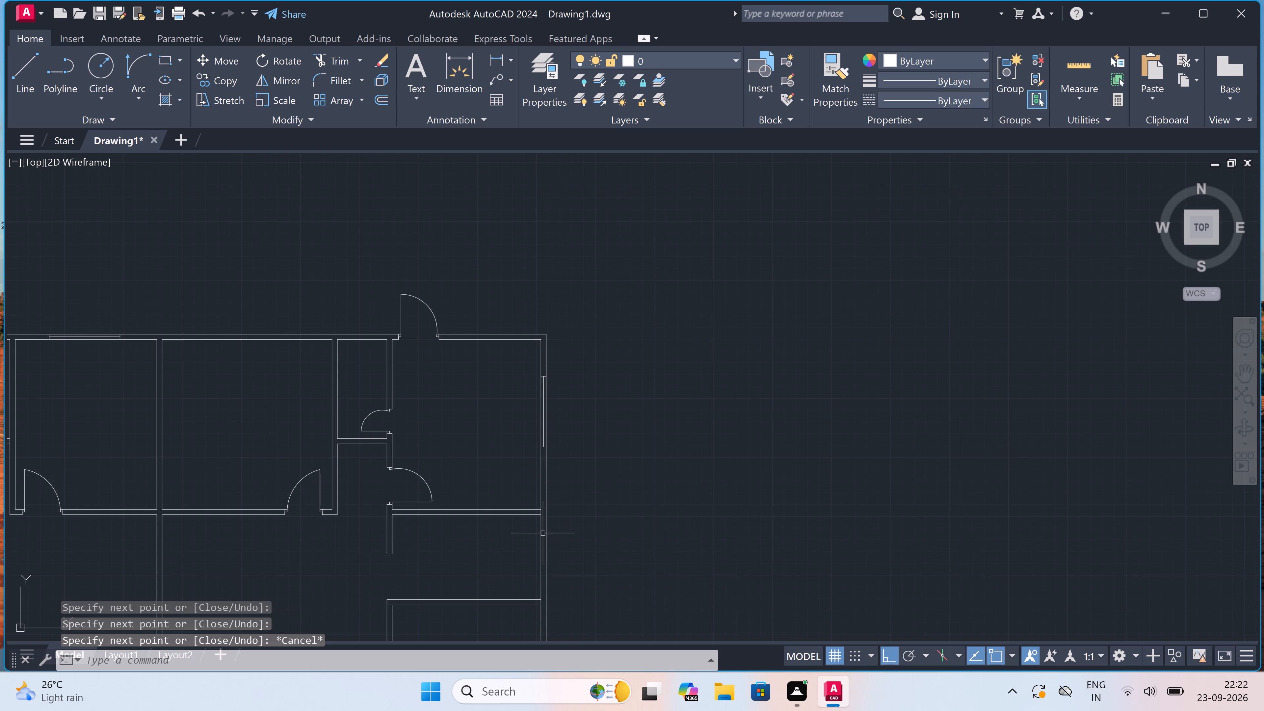
scroll(536, 604, down, 2)
scroll(530, 561, down, 3)
scroll(518, 591, up, 3)
scroll(541, 460, up, 3)
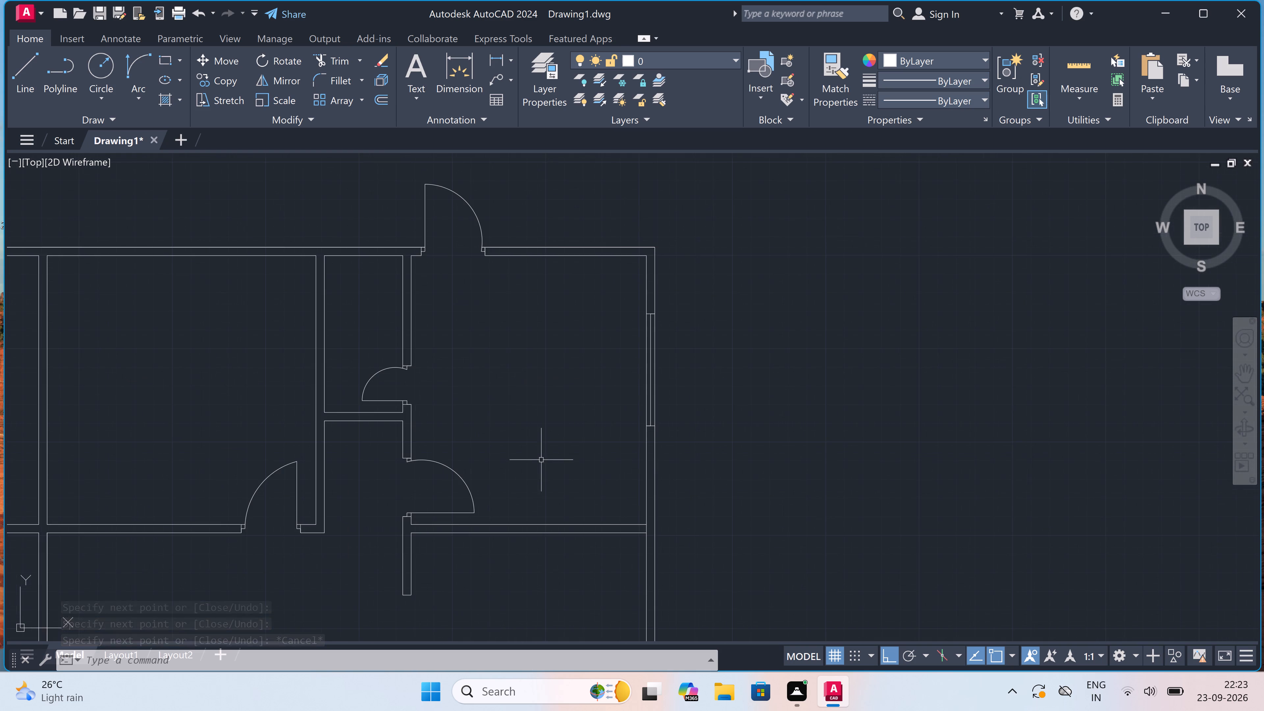
scroll(541, 460, down, 2)
scroll(541, 519, up, 2)
key(space)
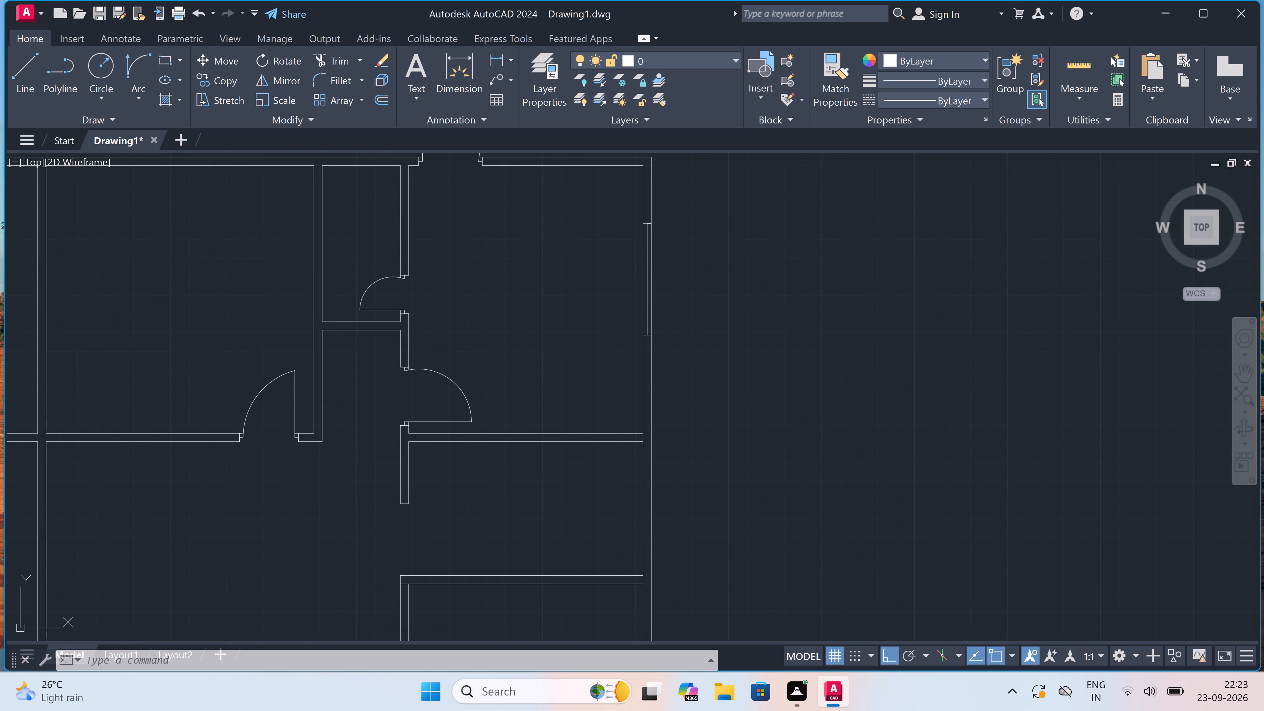
click(413, 482)
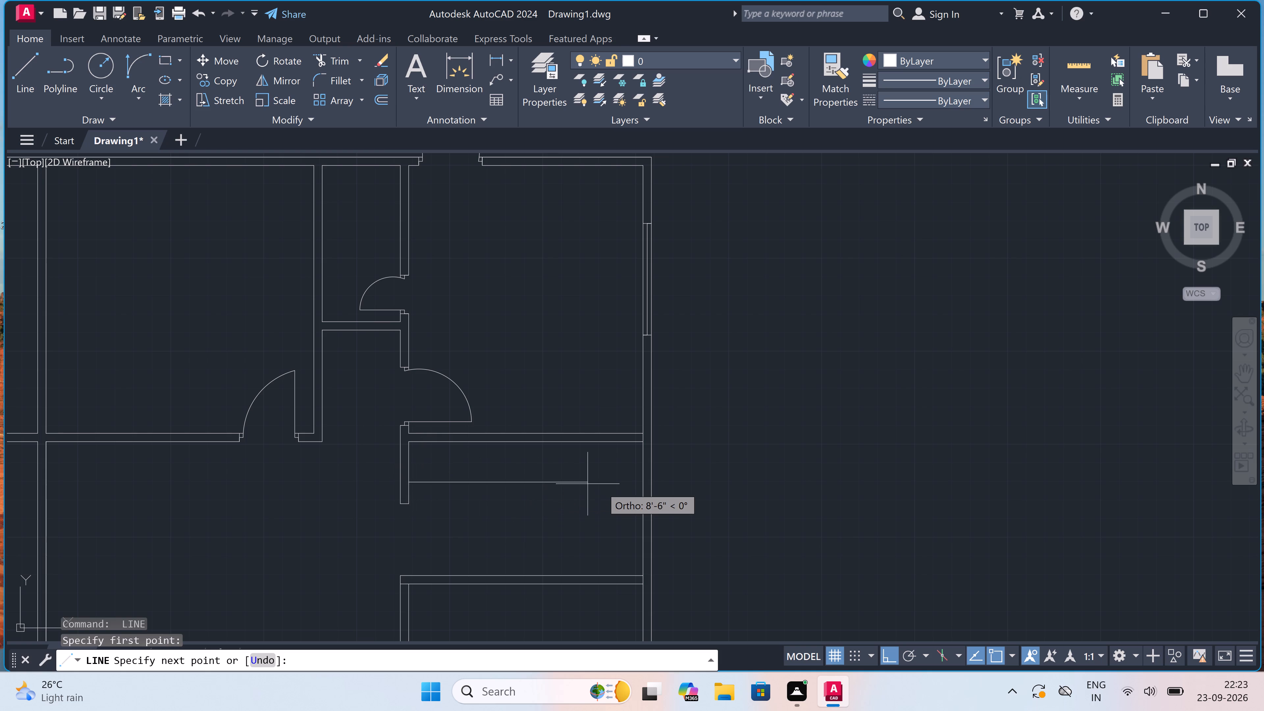
click(601, 485)
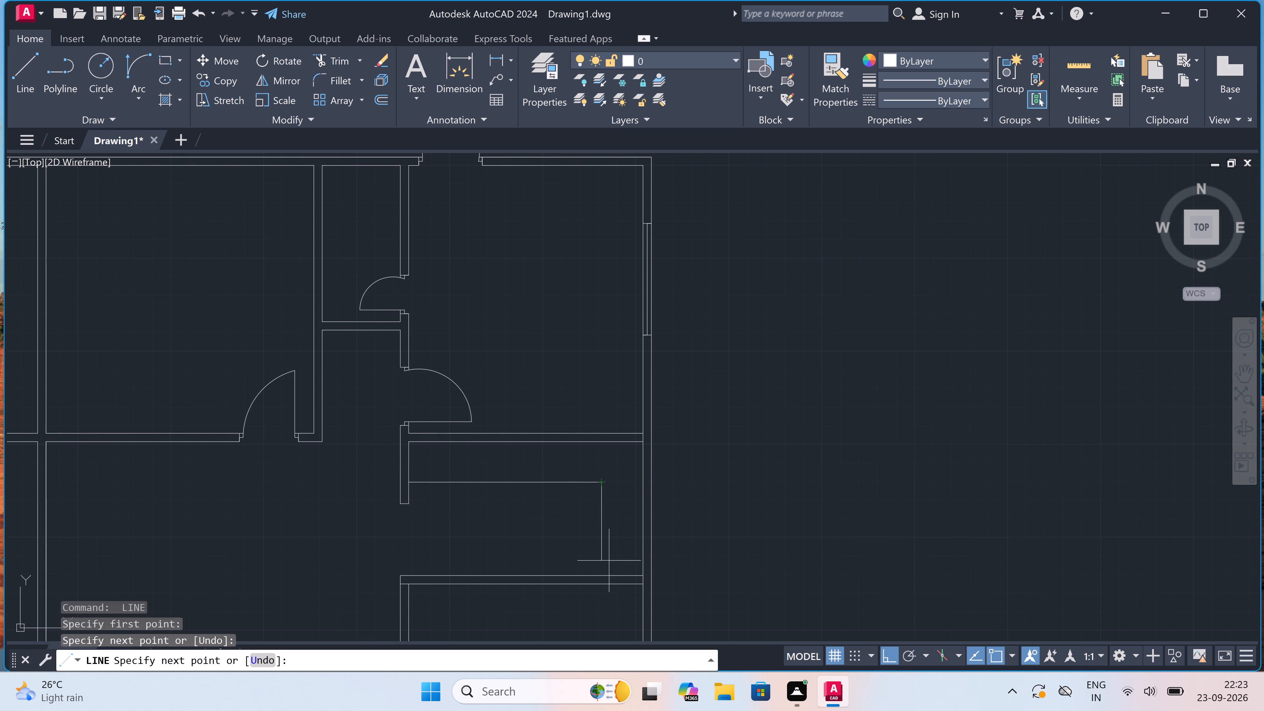
click(605, 572)
key(Escape)
Draw a 3' window in the small right room's exterior side wall, with a centre line and an end line across each end.
key(space)
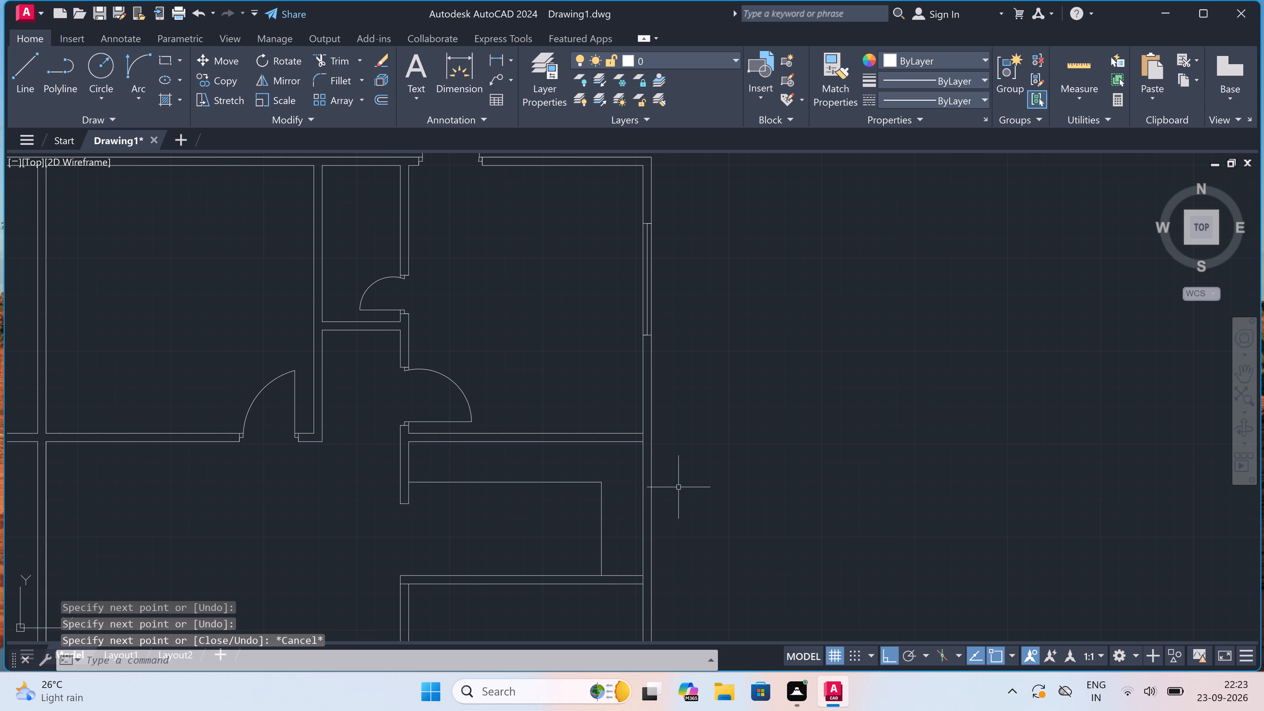
scroll(640, 488, up, 1)
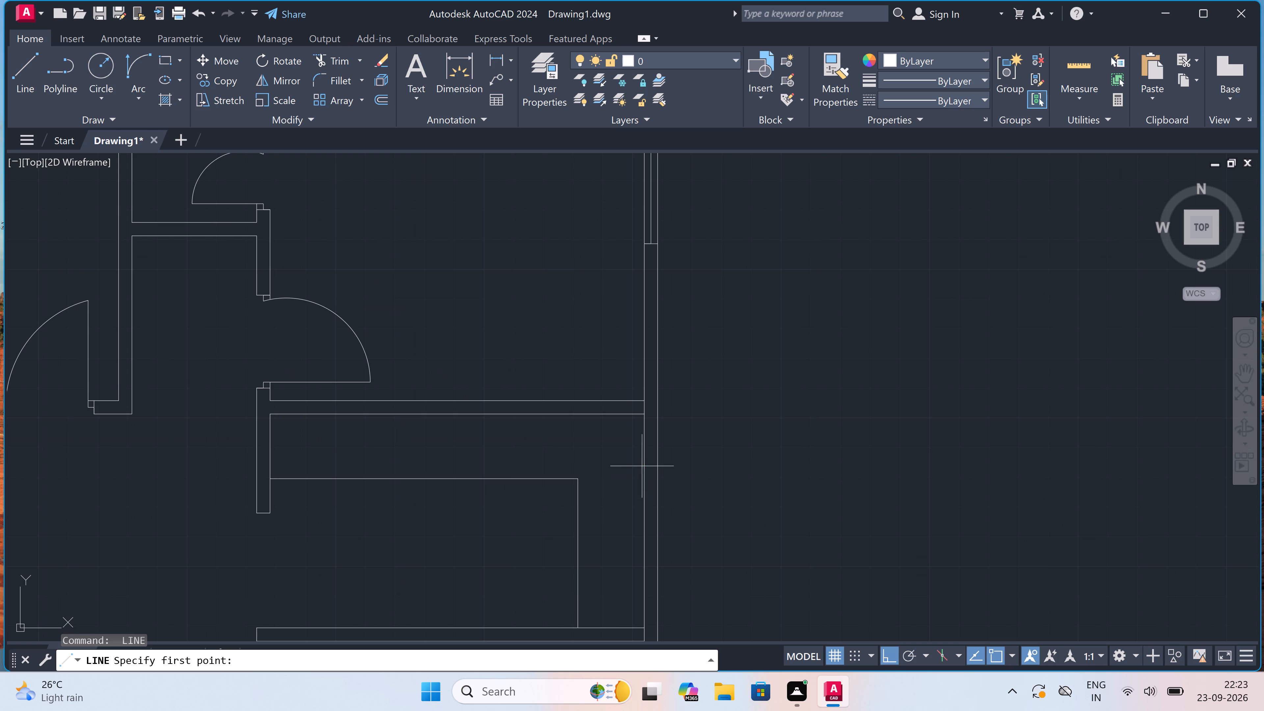
click(643, 461)
click(656, 459)
click(645, 460)
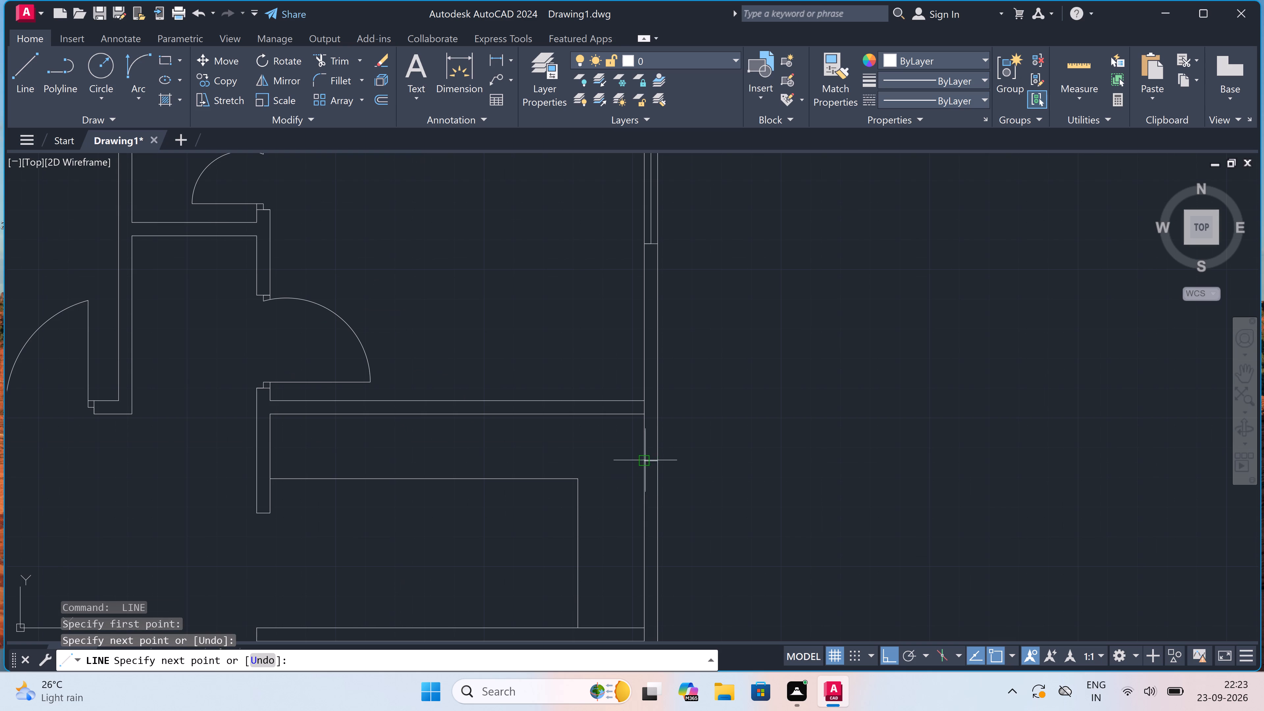
scroll(644, 456, up, 2)
key(Escape)
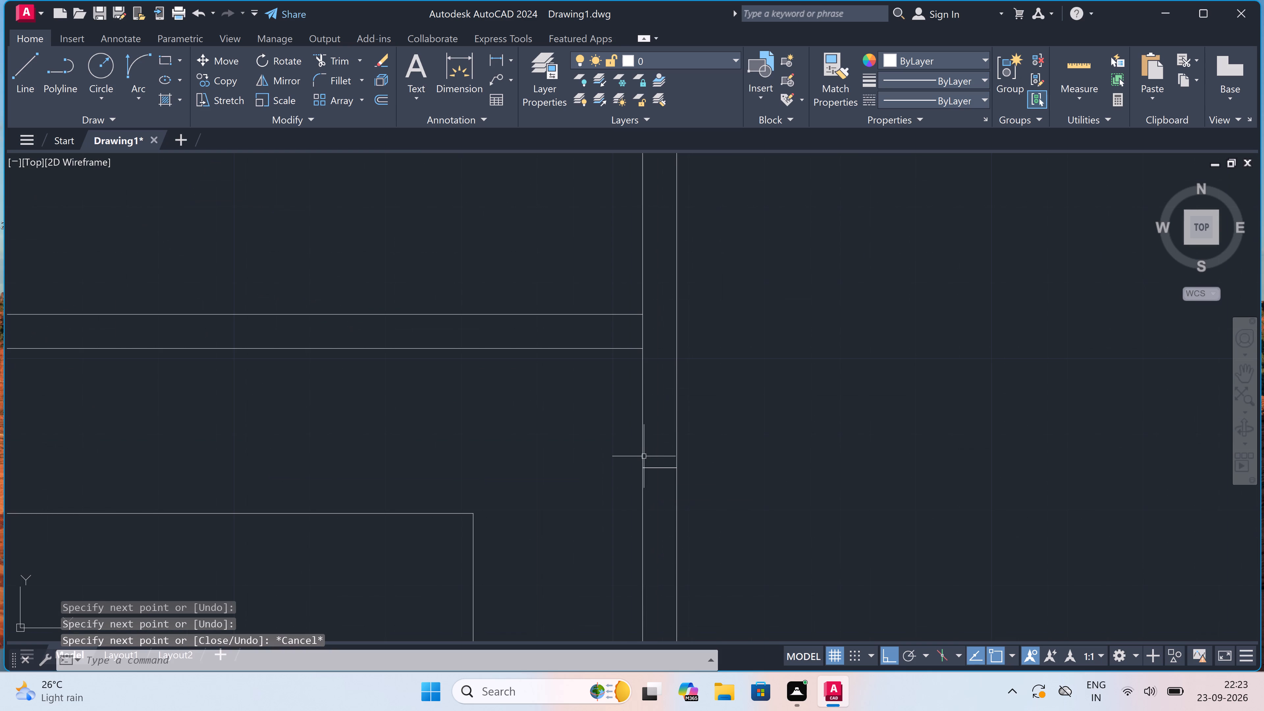
key(space)
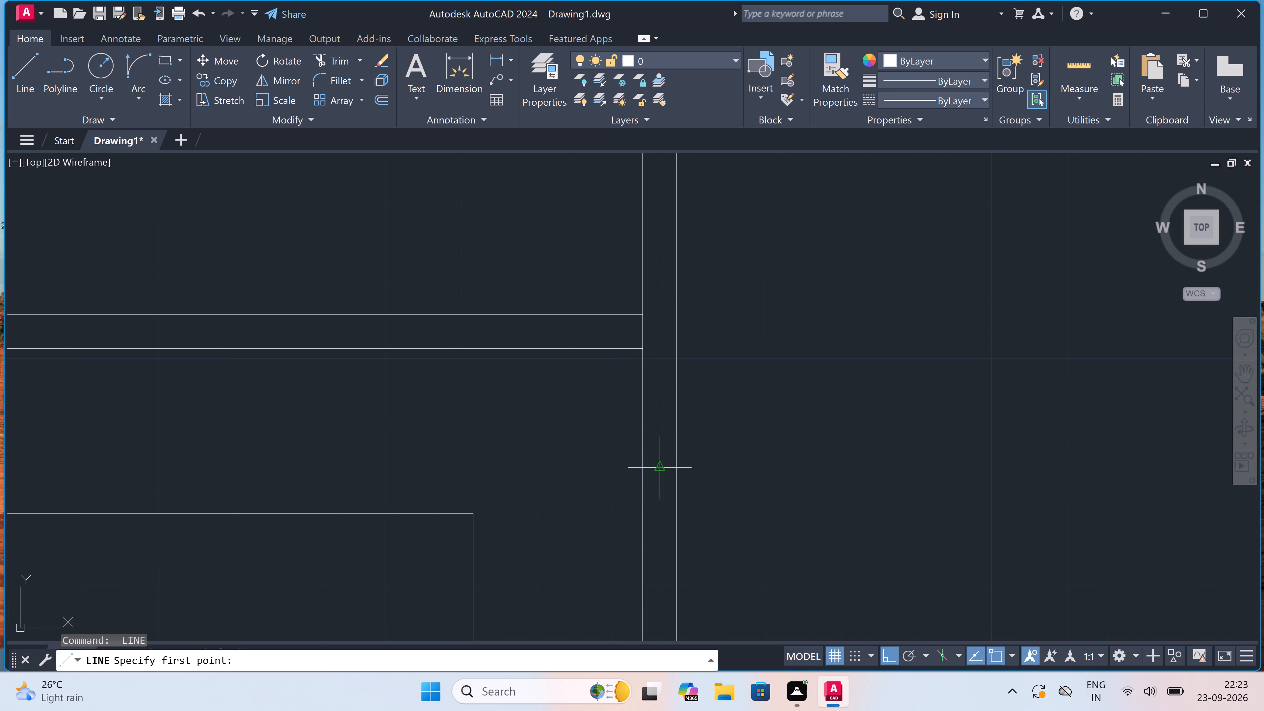
click(661, 467)
key(3)
key(apostrophe)
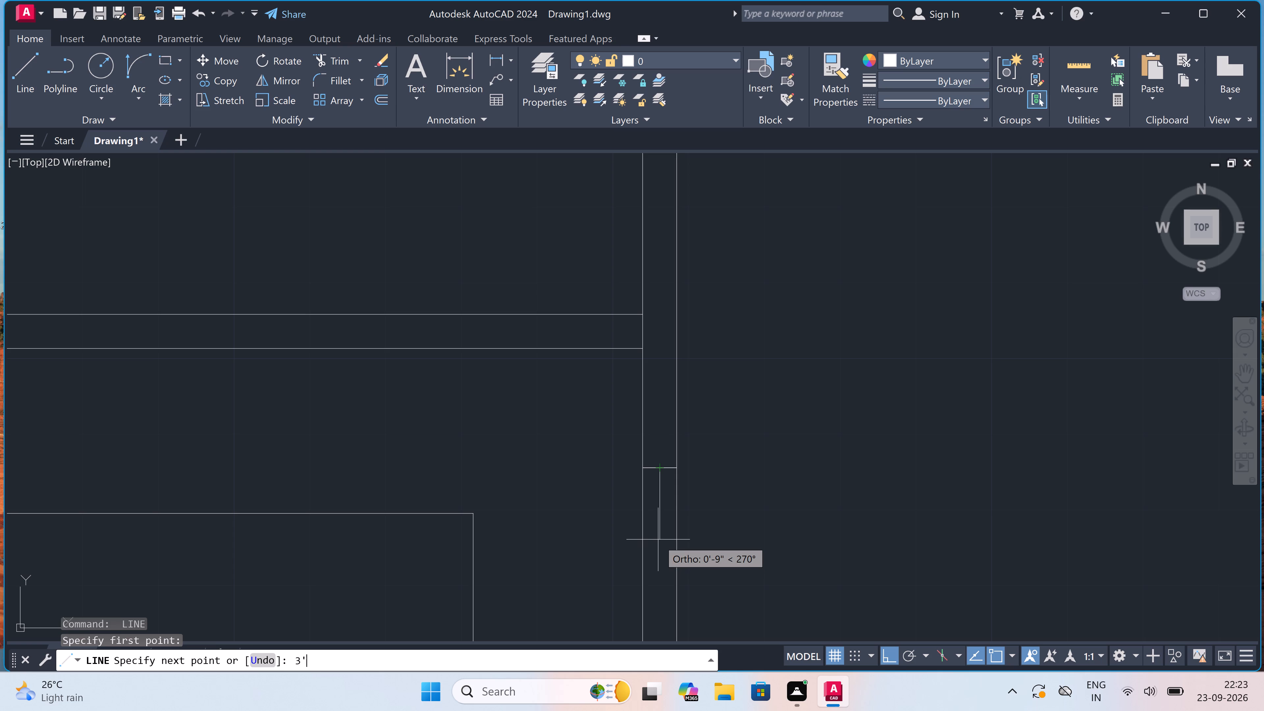
key(space)
scroll(658, 539, down, 3)
scroll(652, 632, up, 2)
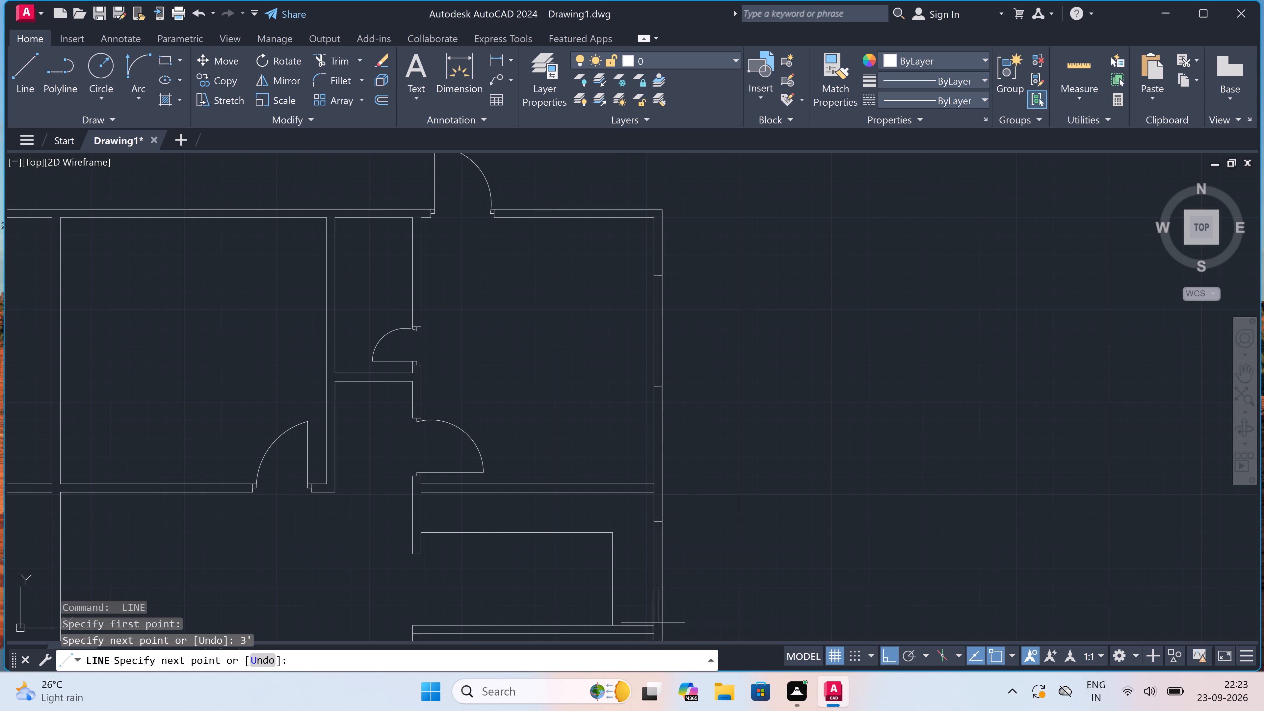
scroll(652, 632, up, 1)
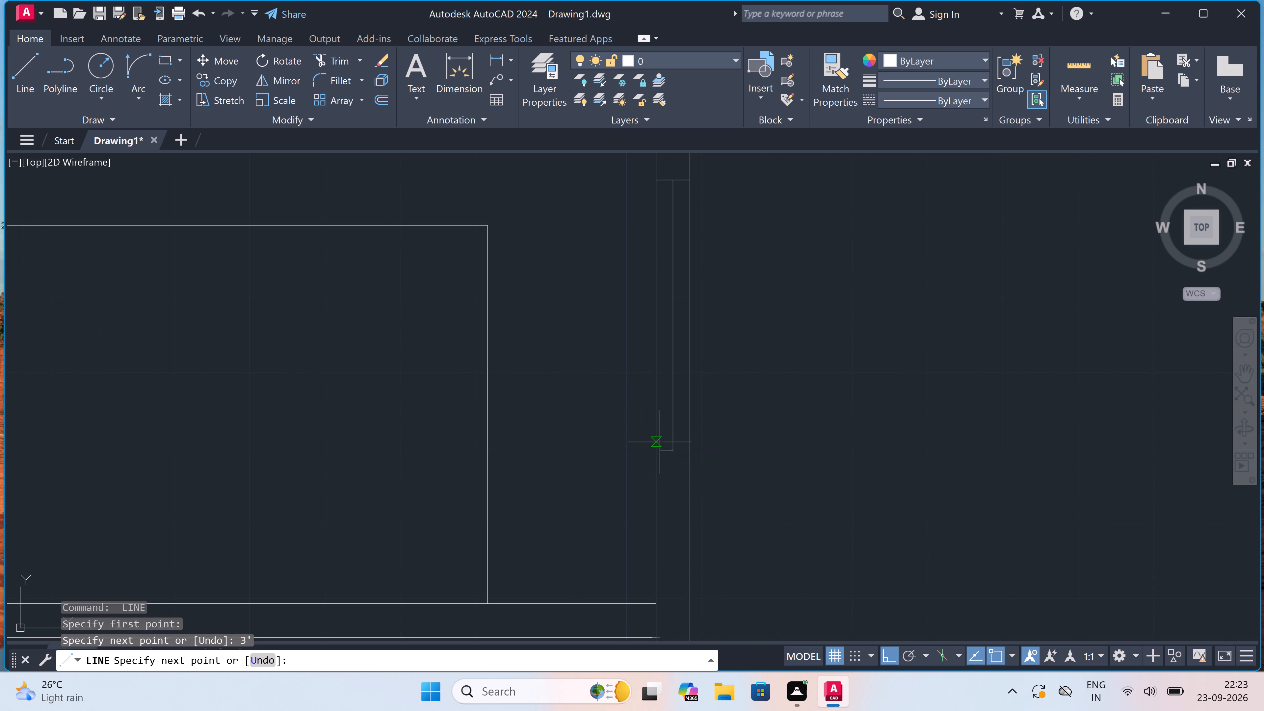
click(656, 447)
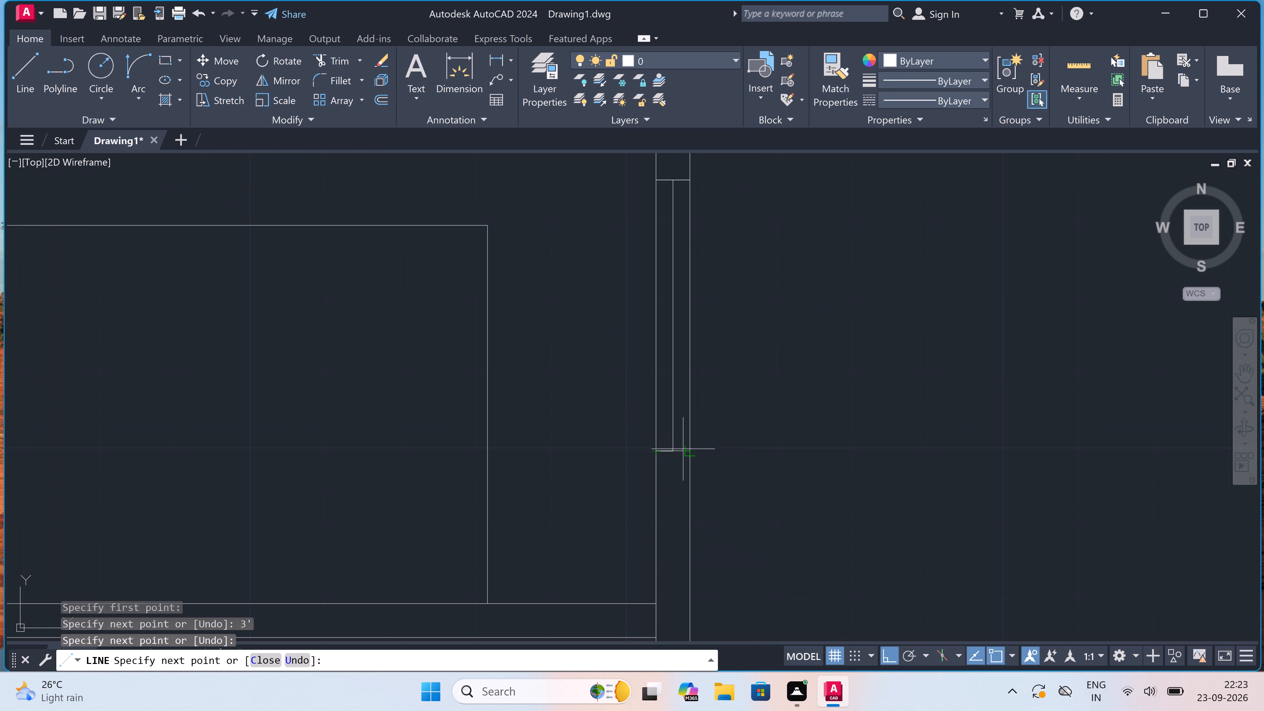
click(684, 449)
key(Escape)
scroll(625, 390, down, 5)
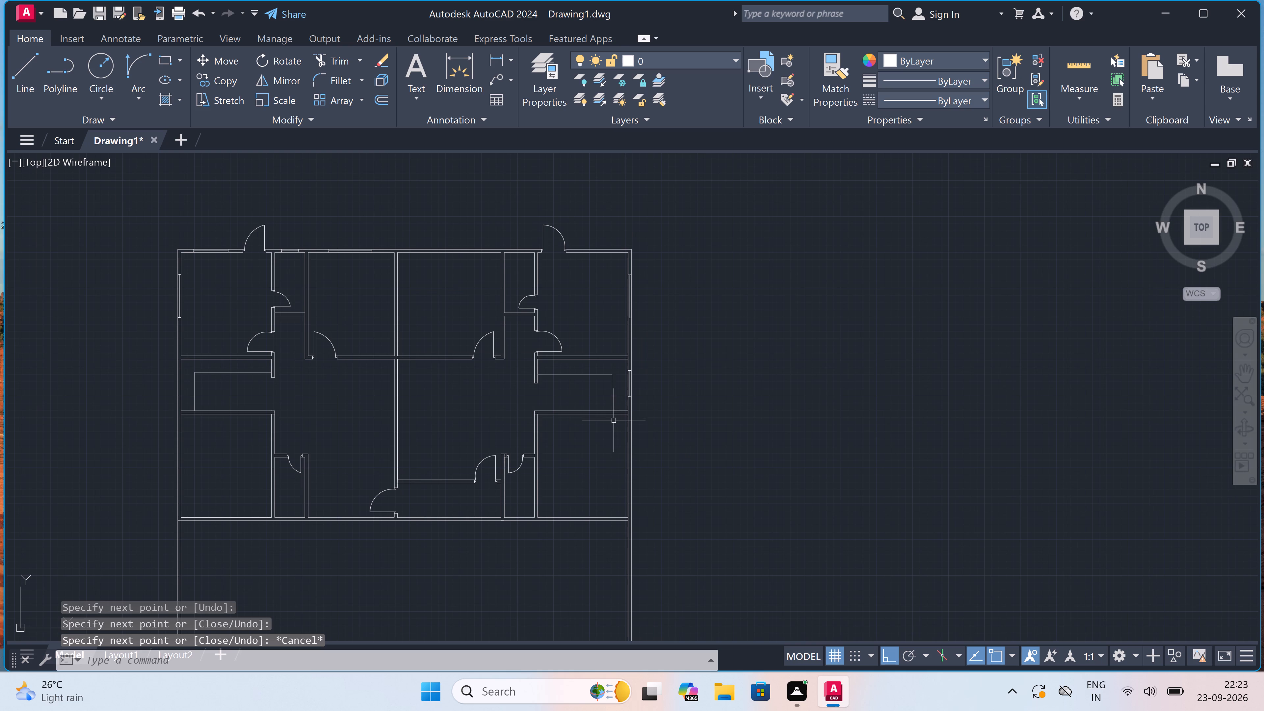
Draw the lower right room's upper door jamb across its inner wall, just below the cross wall, with a 2" stop and a 3' door leaf.
scroll(601, 428, up, 2)
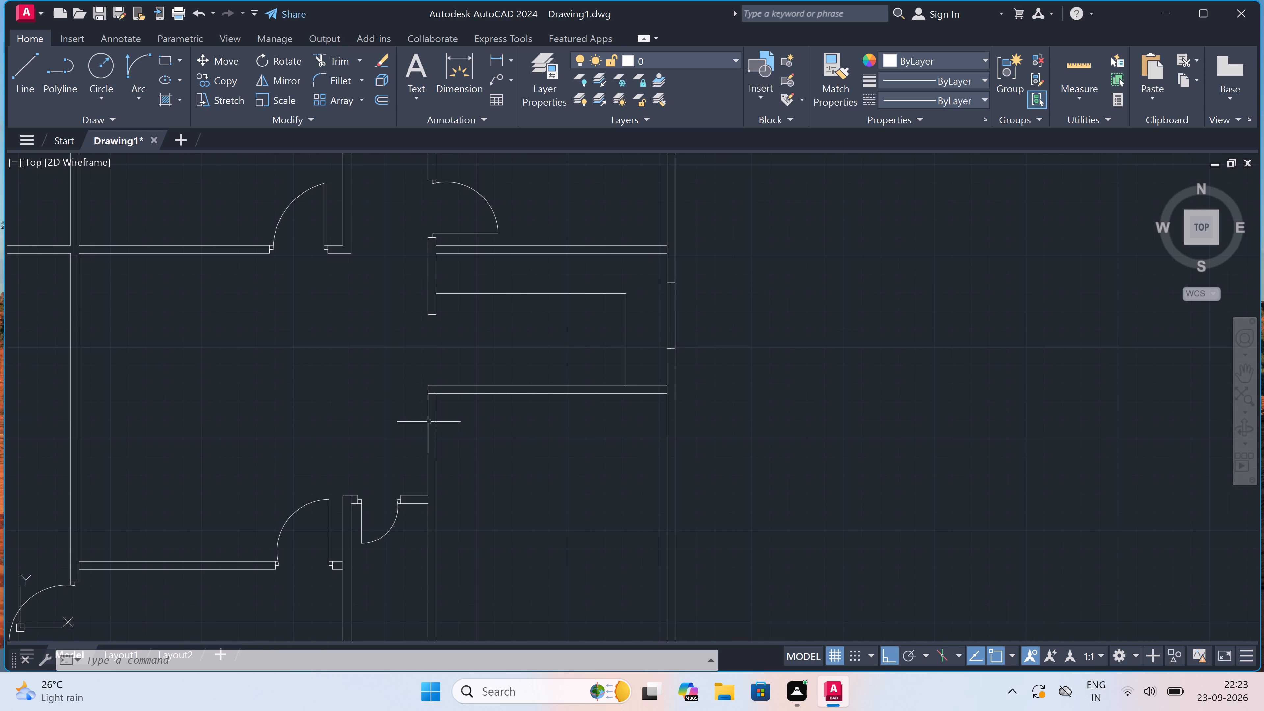
scroll(432, 401, up, 3)
key(space)
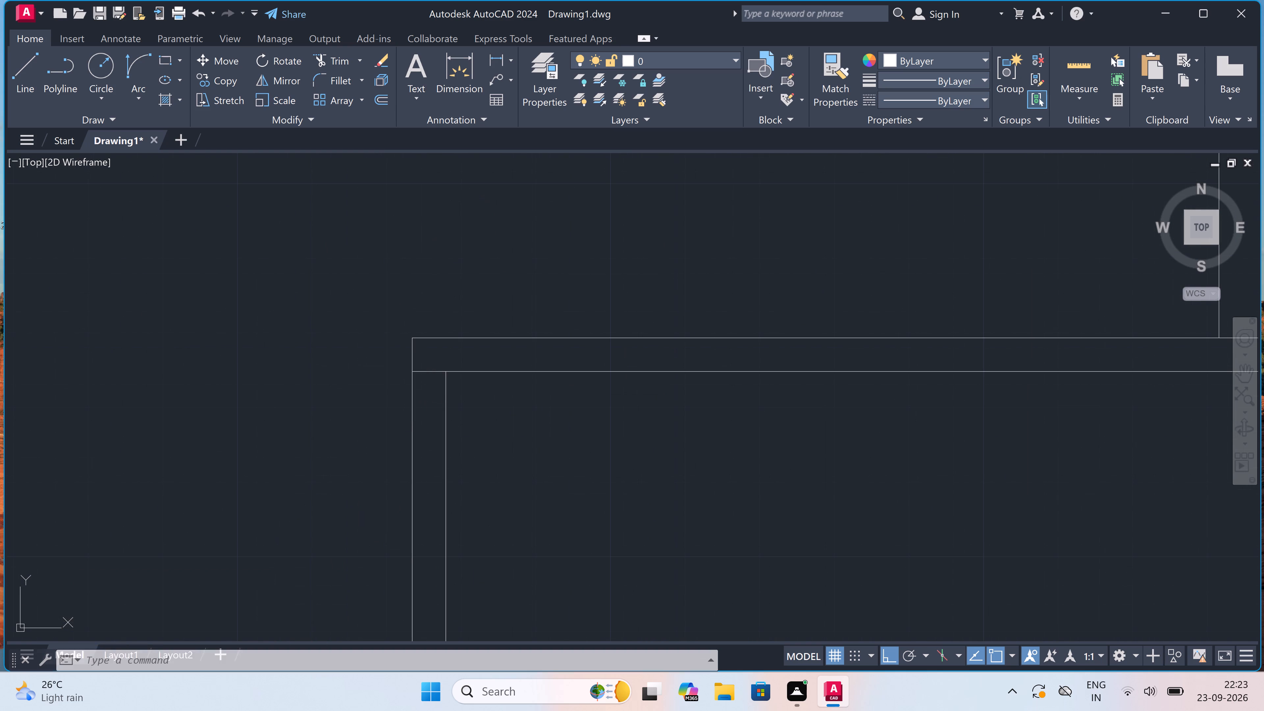
click(411, 402)
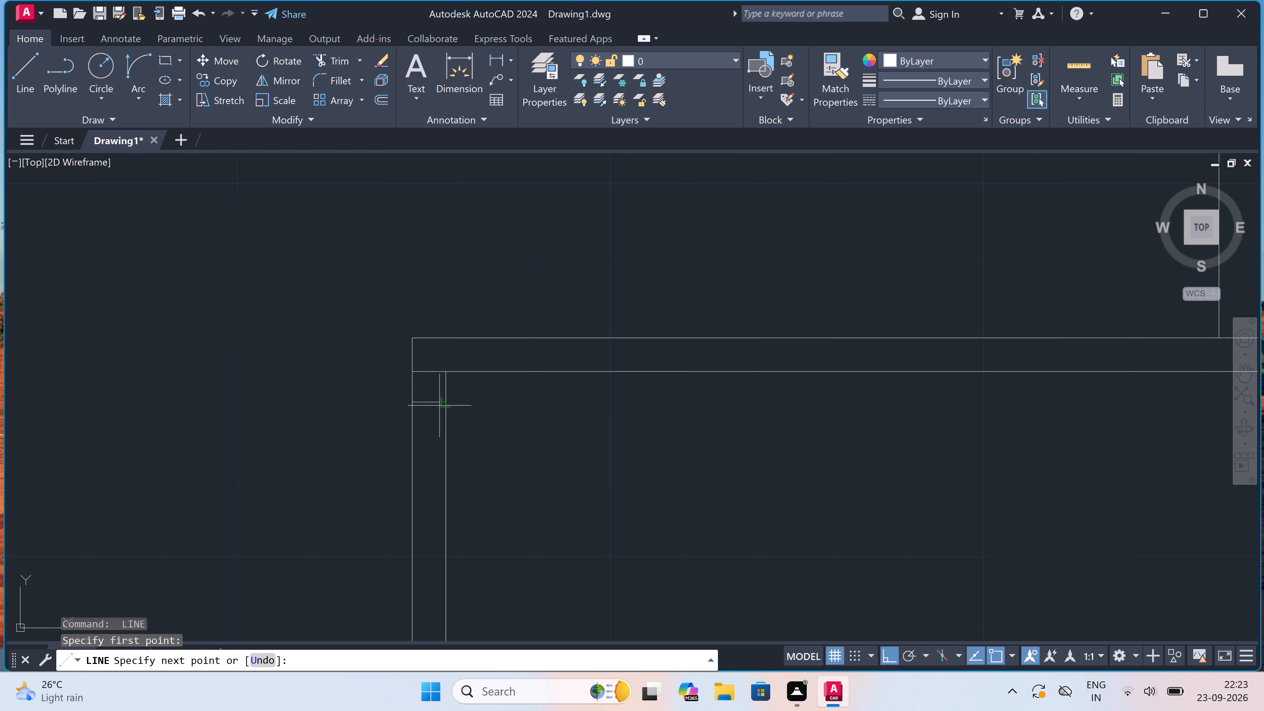
click(442, 404)
drag(428, 401, 428, 405)
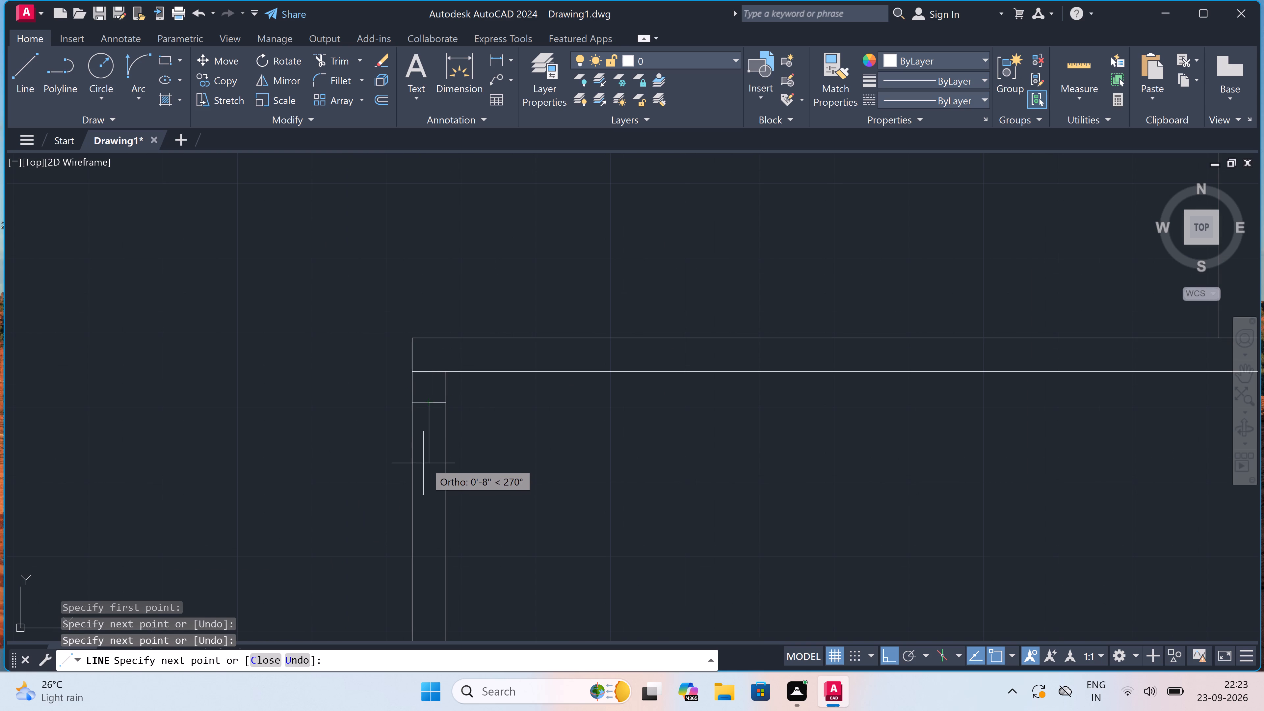
text(2")
key(space)
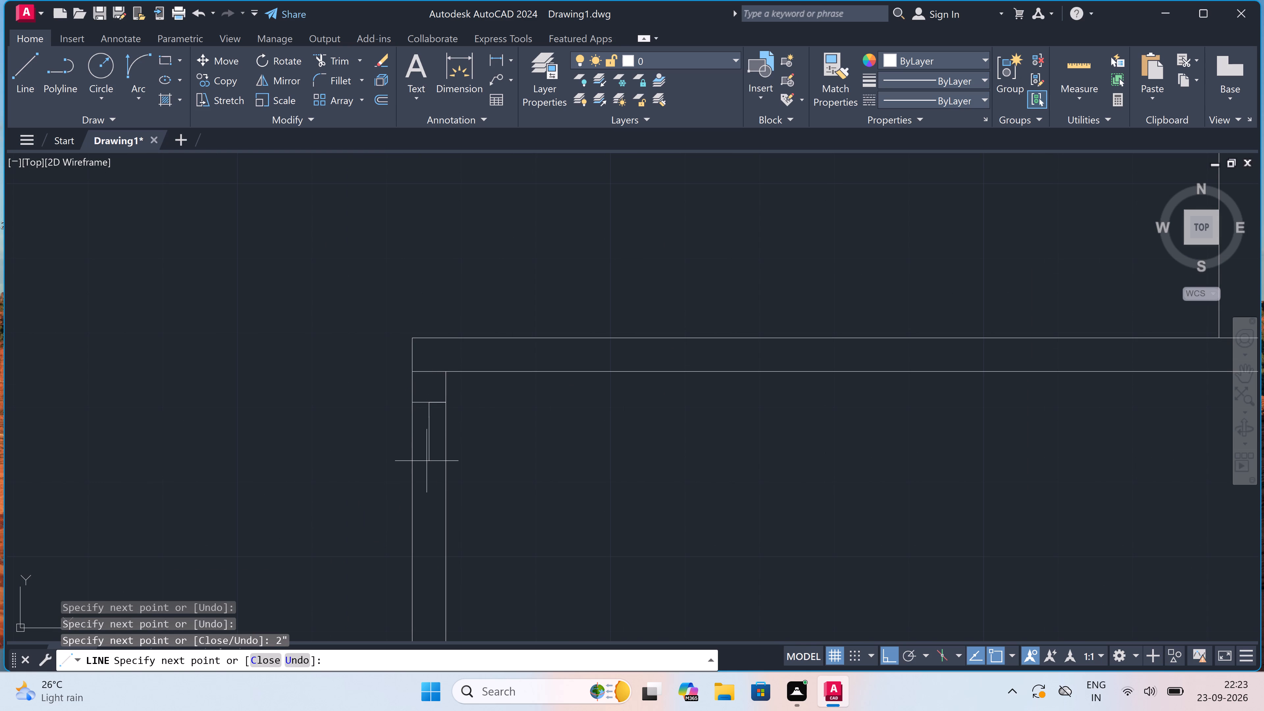
text(3')
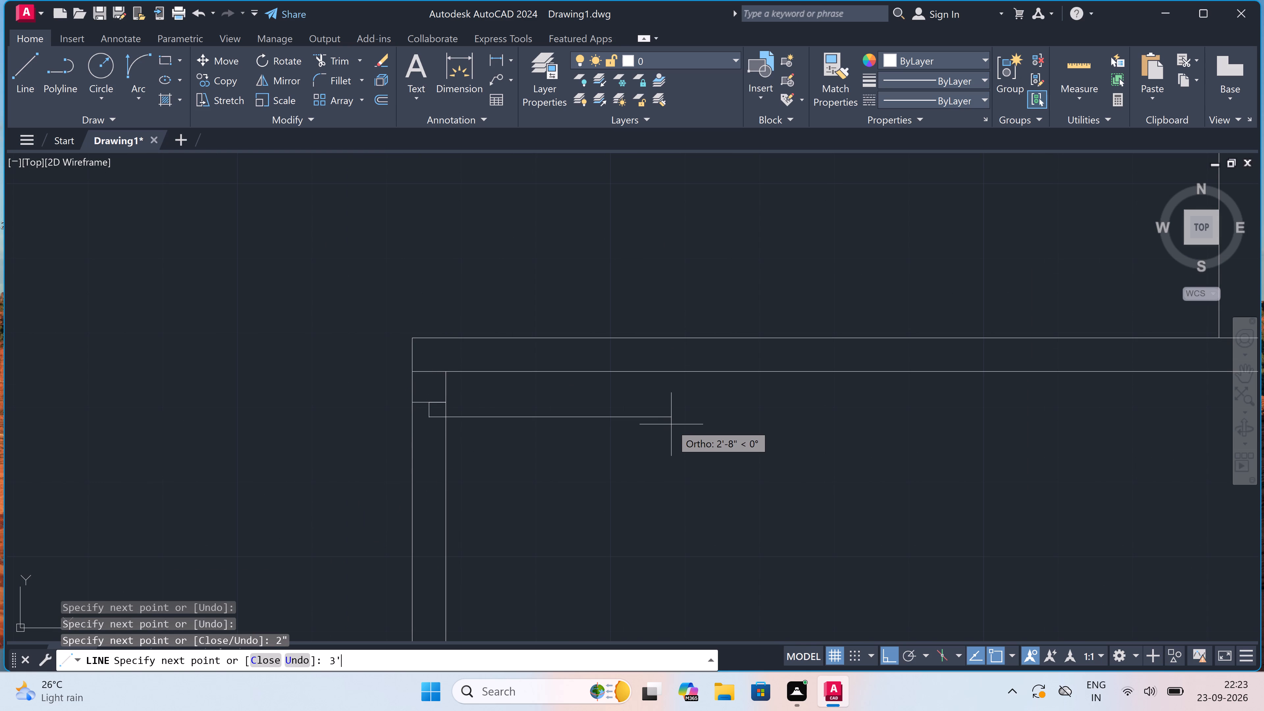
key(space)
key(Escape)
scroll(671, 425, down, 3)
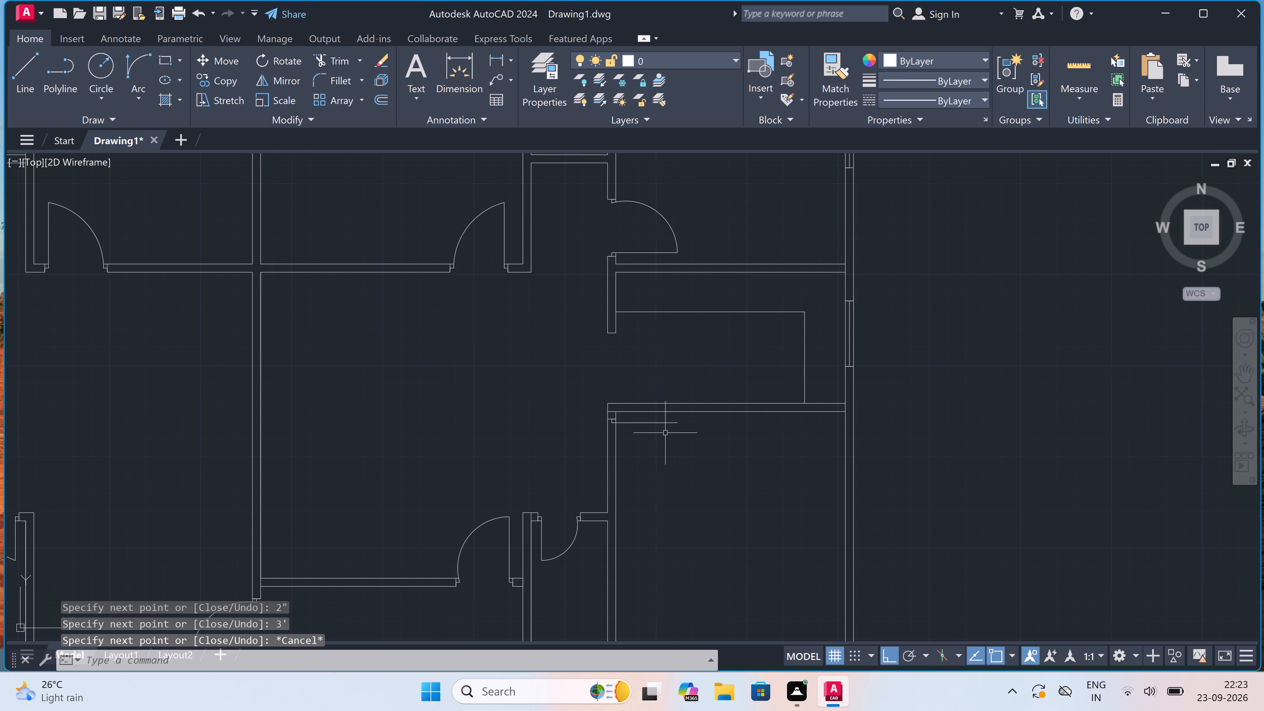
Draw the same door's lower jamb line across the inner wall, with a 2" stop rising from its midpoint.
scroll(641, 495, up, 1)
key(space)
scroll(583, 448, up, 2)
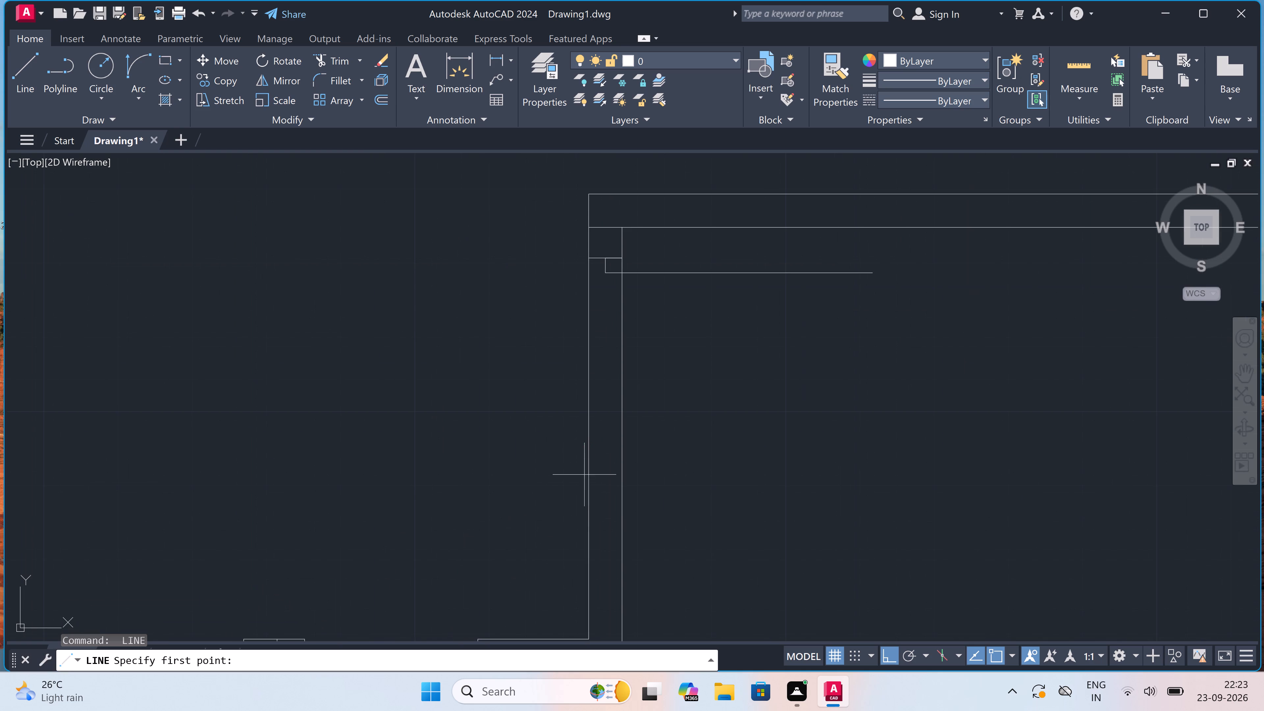
drag(590, 494, 594, 494)
click(623, 495)
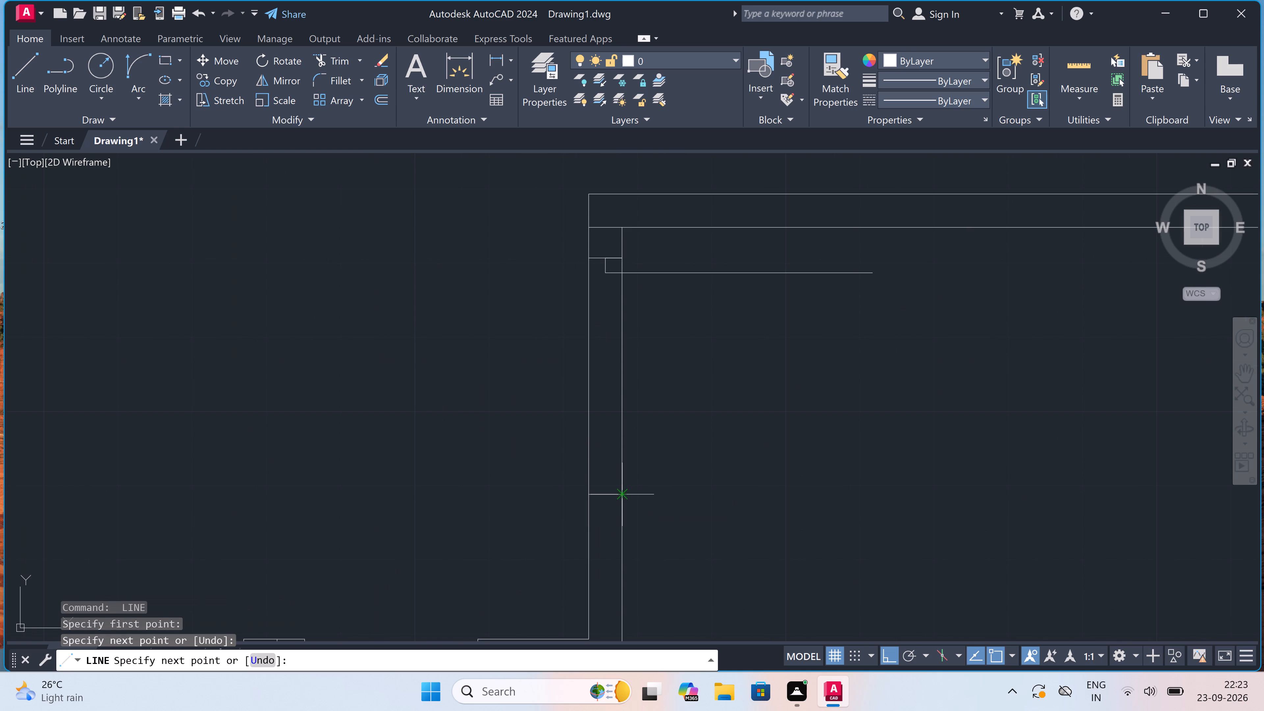
click(601, 493)
text(2")
key(space)
key(Escape)
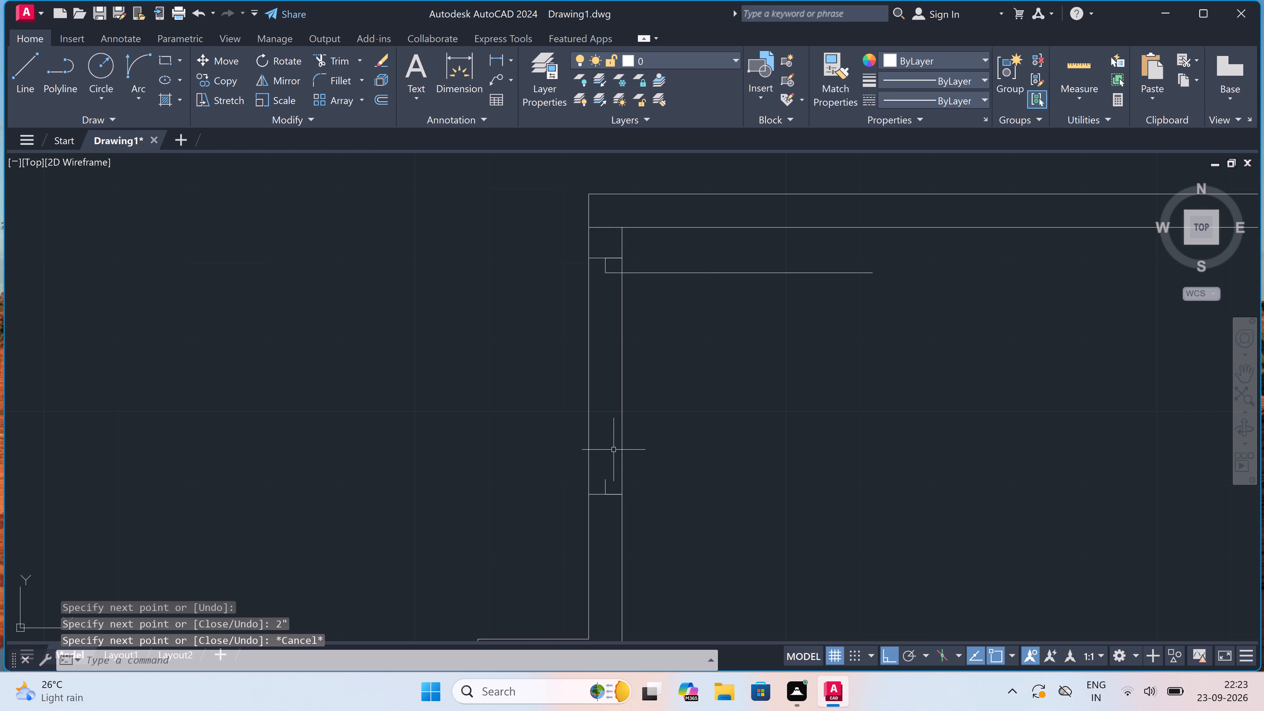
Draw the door swing arc from the free end of the 3' leaf to the tip of the lower jamb's stop.
click(133, 52)
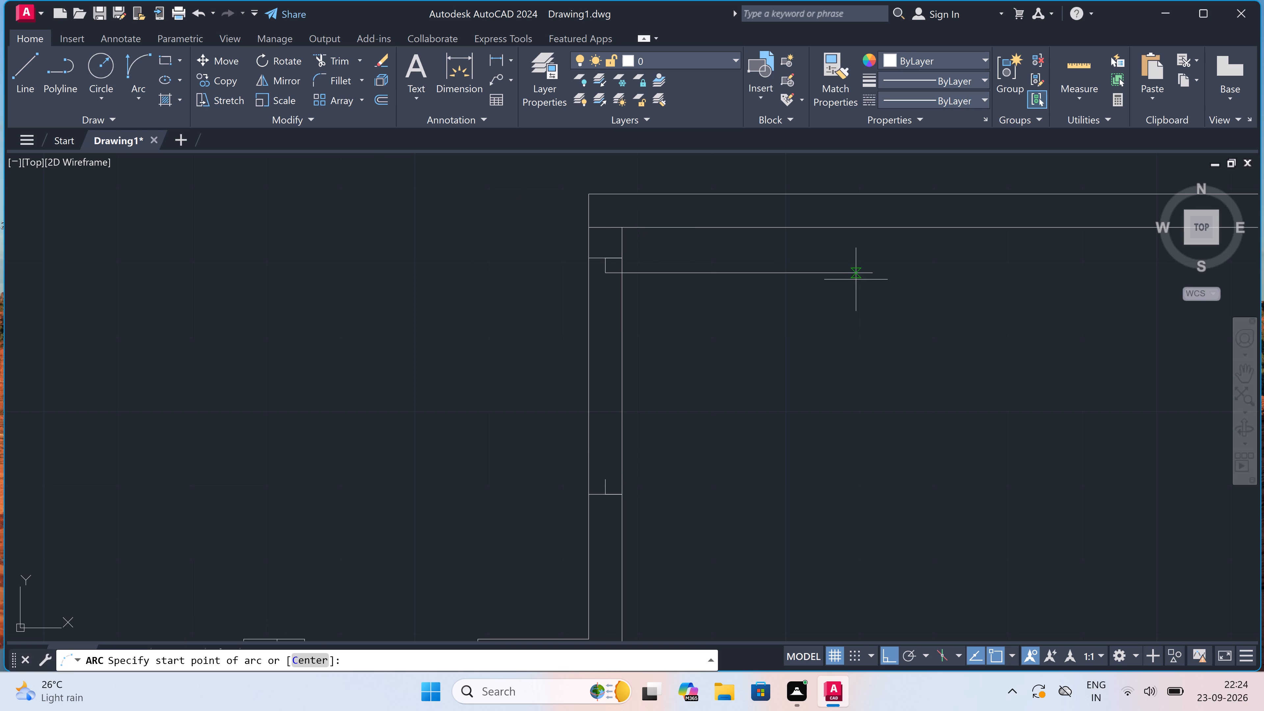
drag(872, 274, 874, 278)
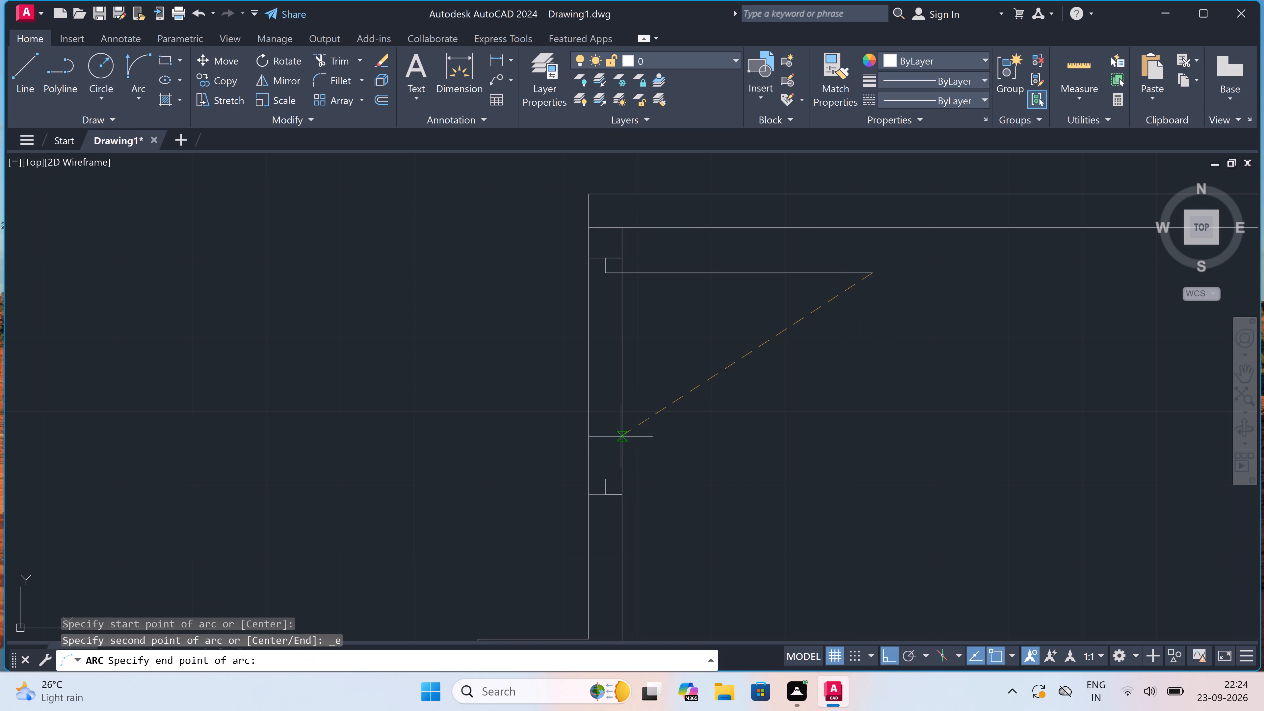
click(602, 479)
click(762, 502)
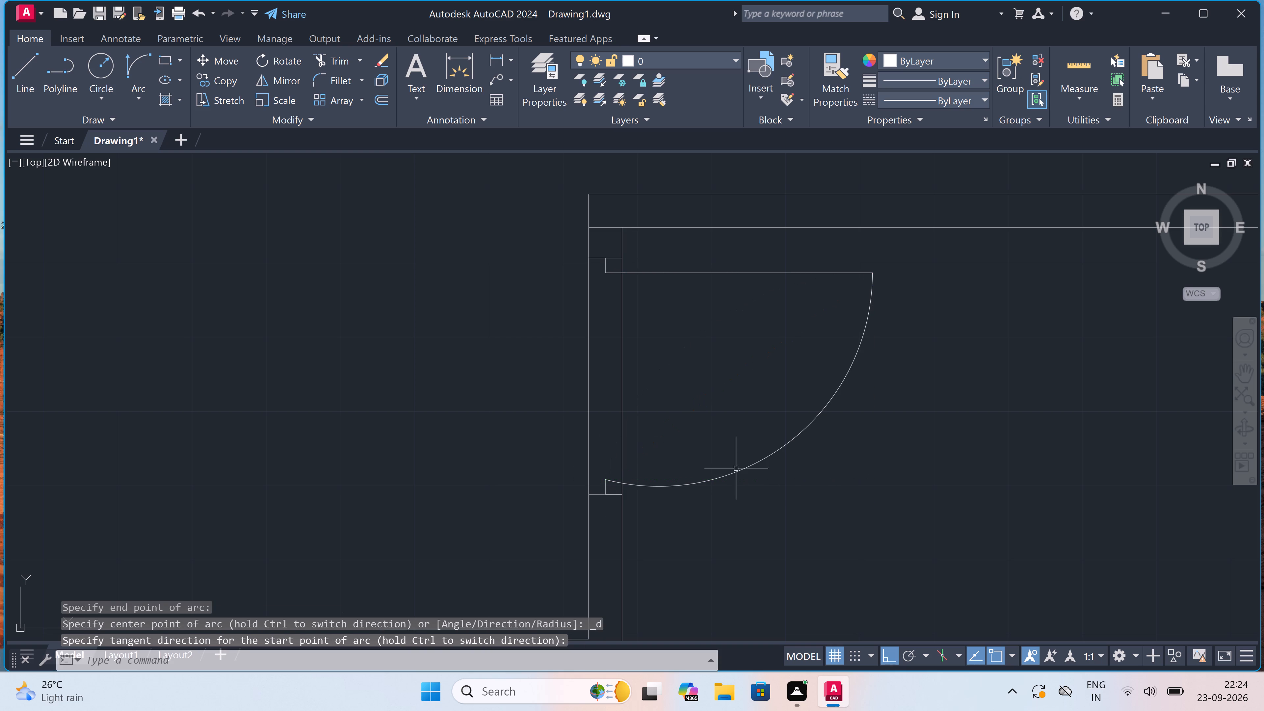
Trim away both inner wall lines between the jambs of the lower right room's new door.
key(t)
key(r)
key(space)
drag(710, 403, 707, 403)
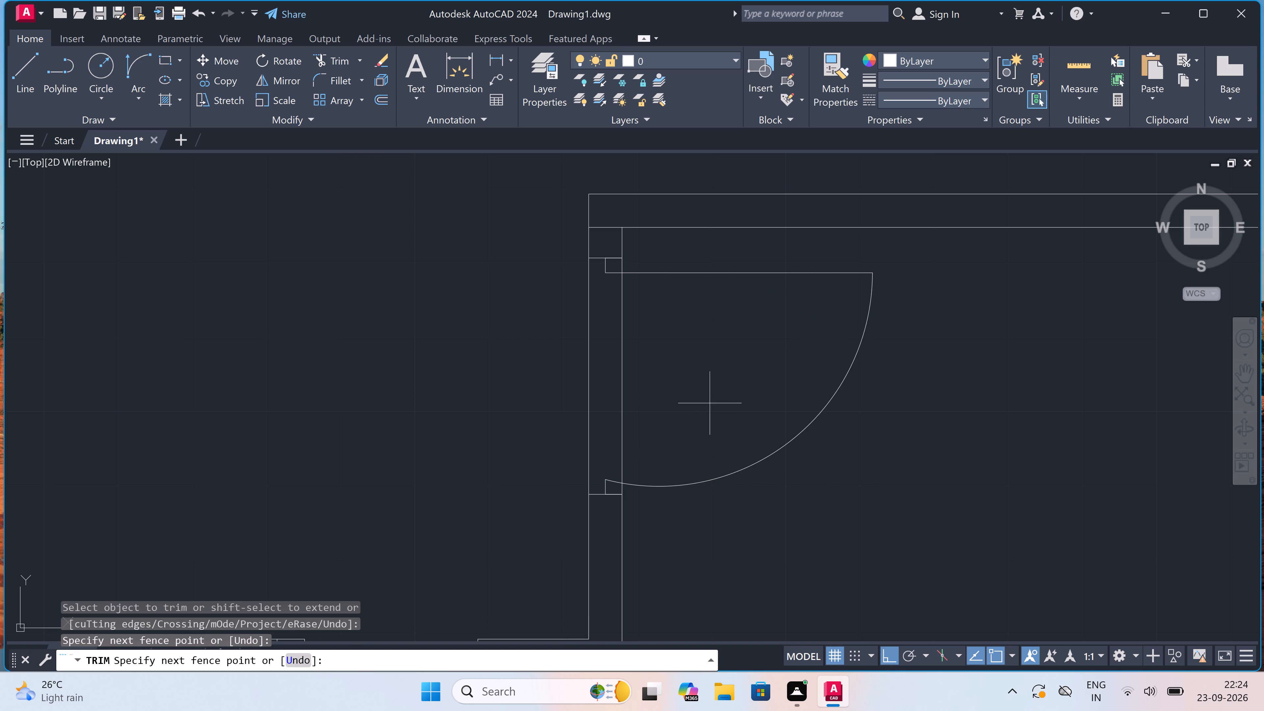
click(568, 383)
scroll(594, 372, down, 4)
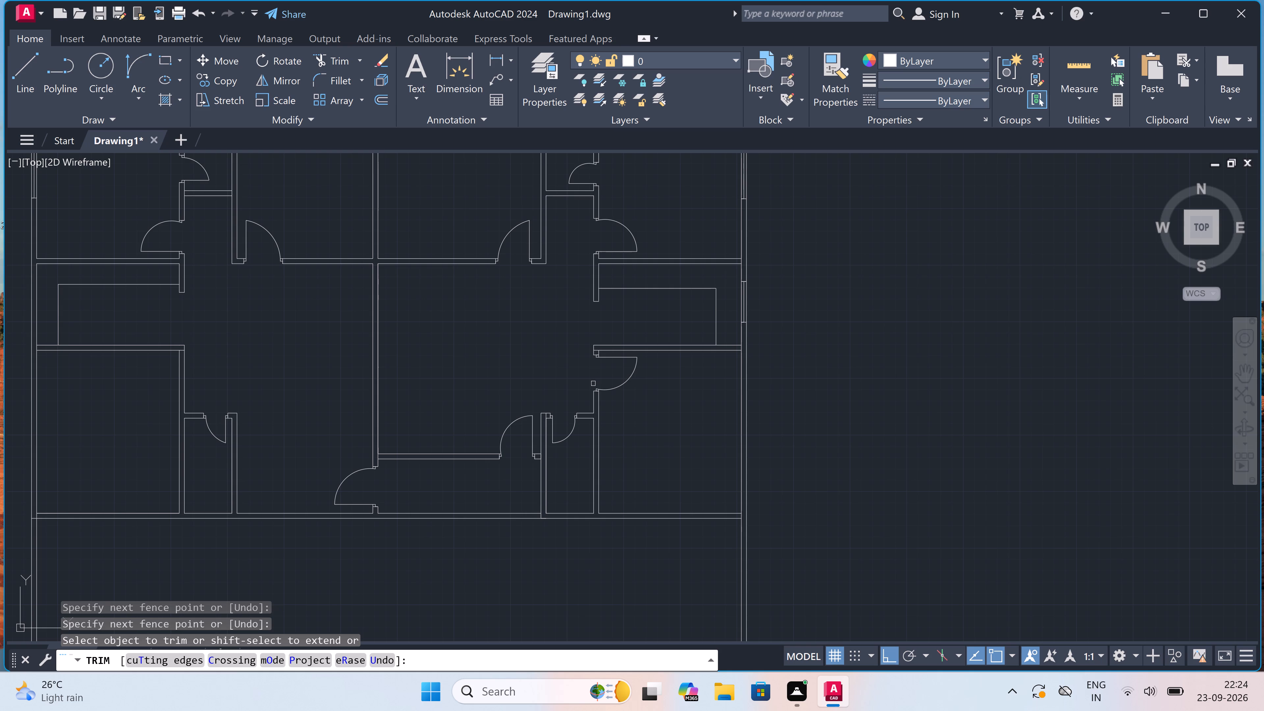
scroll(594, 382, down, 1)
scroll(639, 424, up, 2)
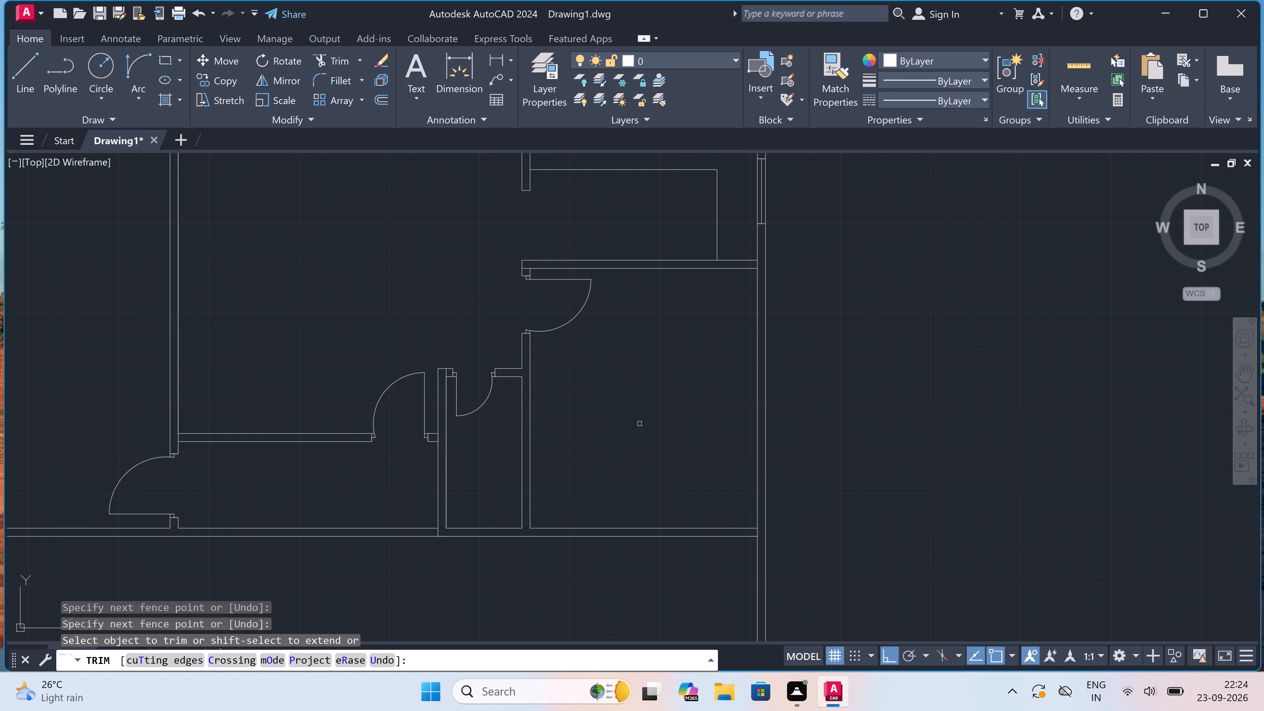
key(Escape)
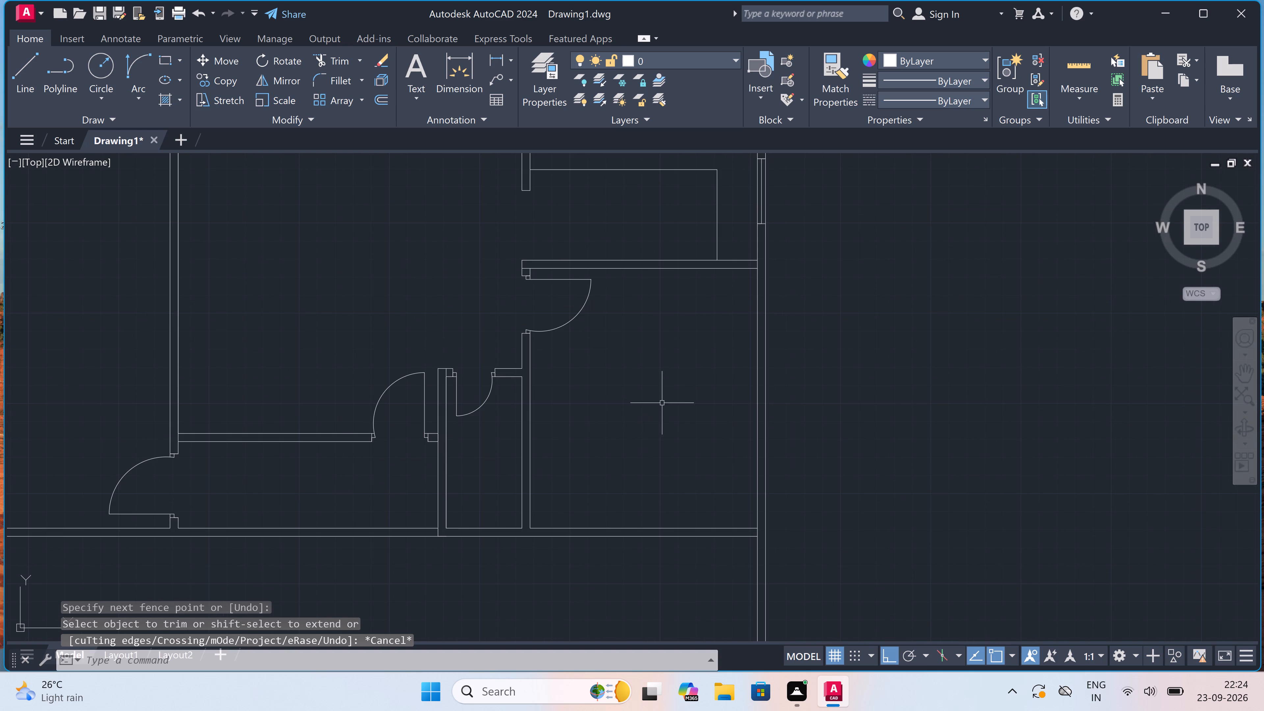
Draw a 5' window in the lower right room's exterior side wall, with a centre line and an end line across each end.
text(l)
key(space)
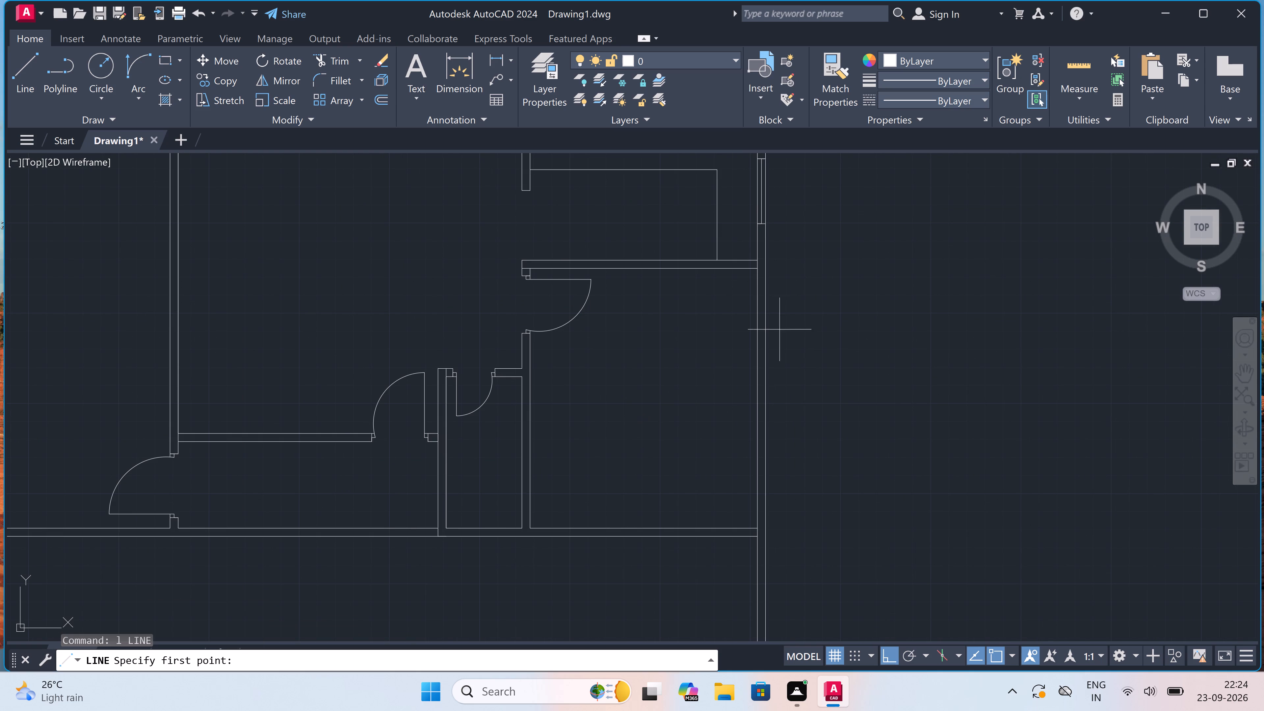
scroll(775, 328, up, 1)
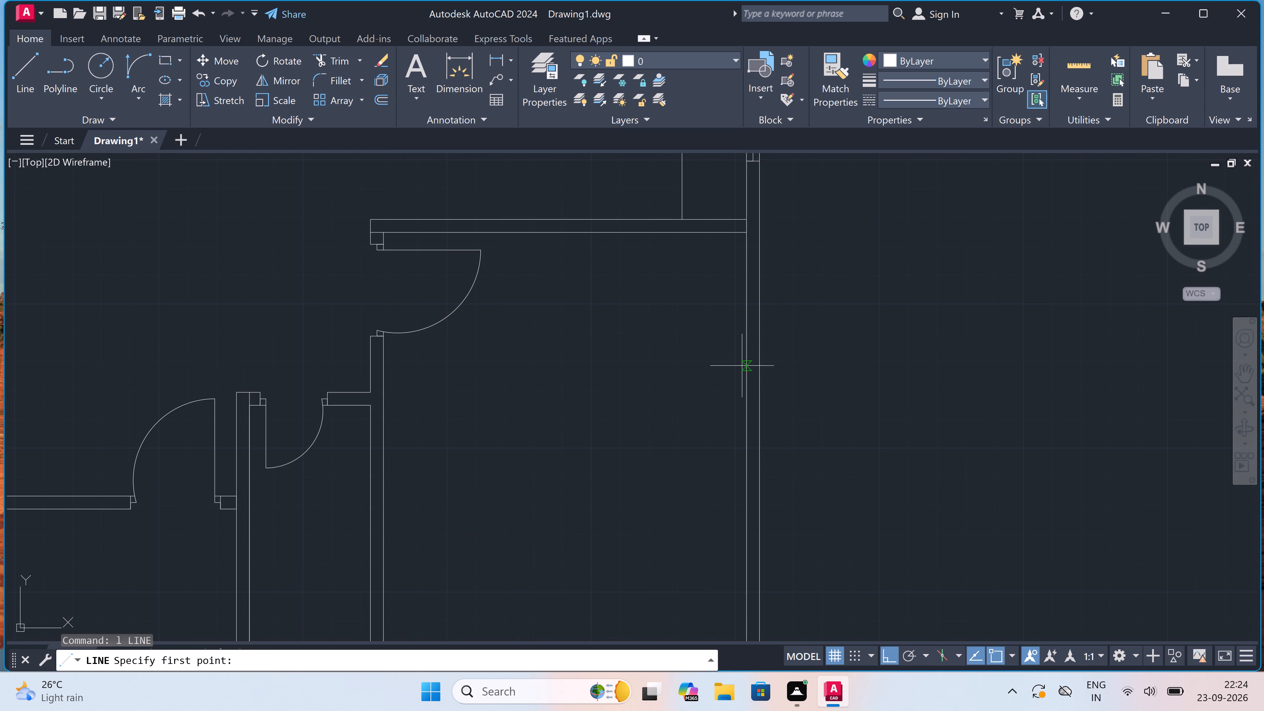
click(742, 366)
click(759, 369)
scroll(757, 369, up, 2)
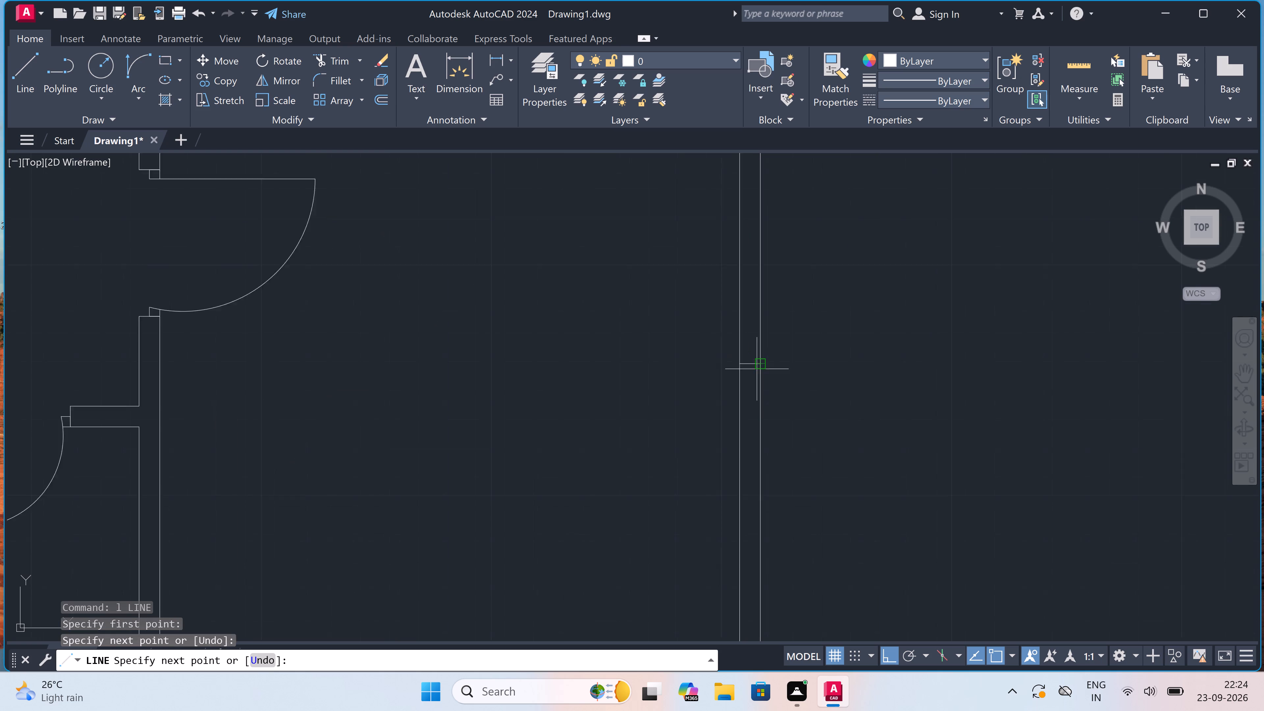
click(744, 355)
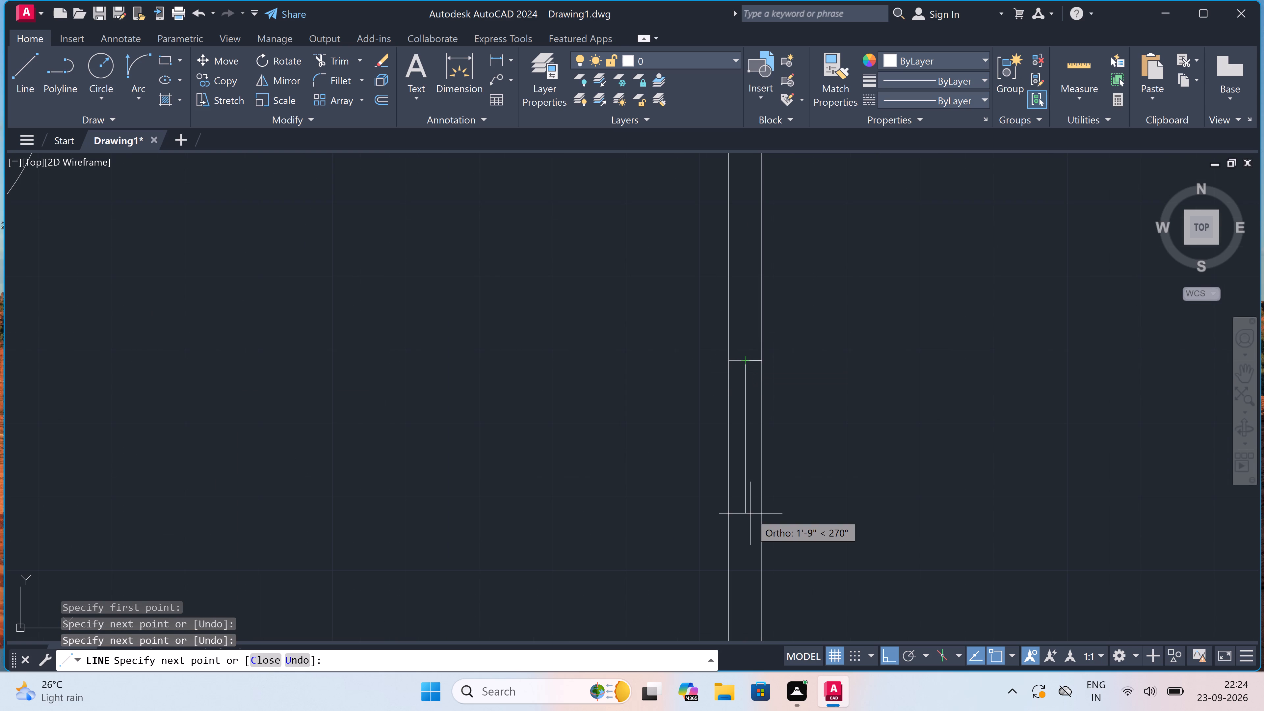
text(5')
key(space)
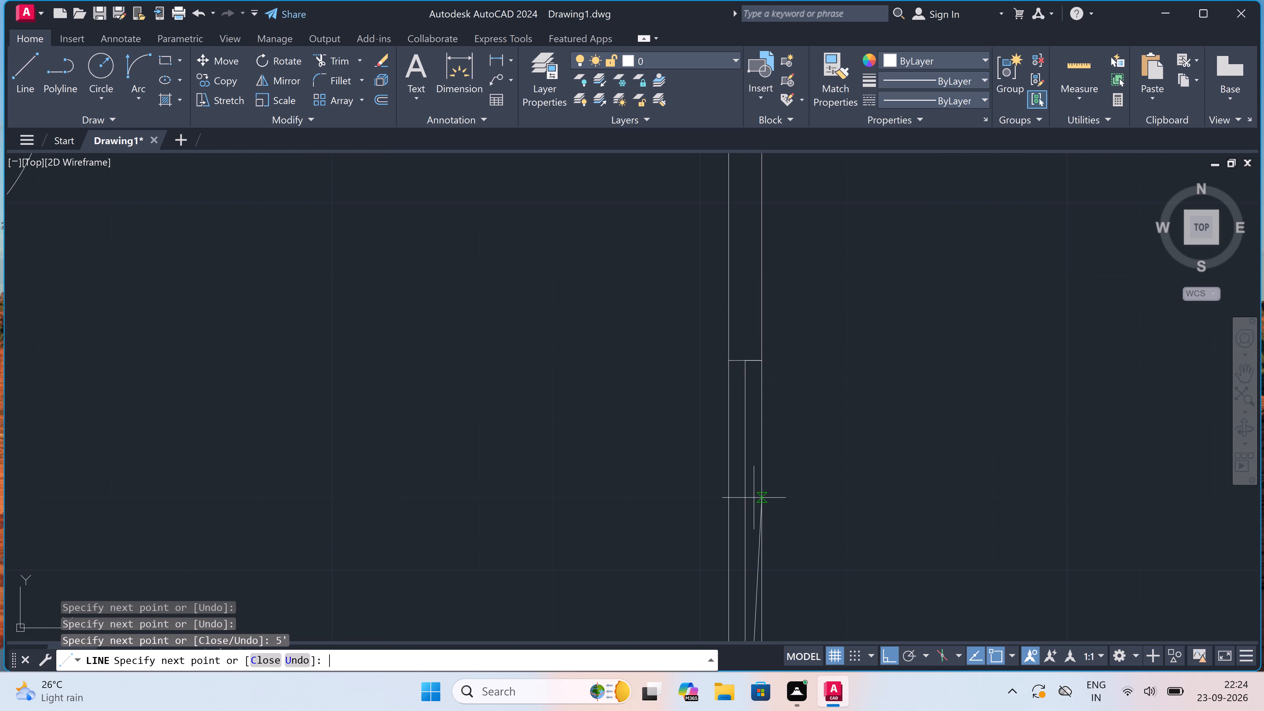
scroll(757, 496, down, 4)
scroll(750, 552, up, 3)
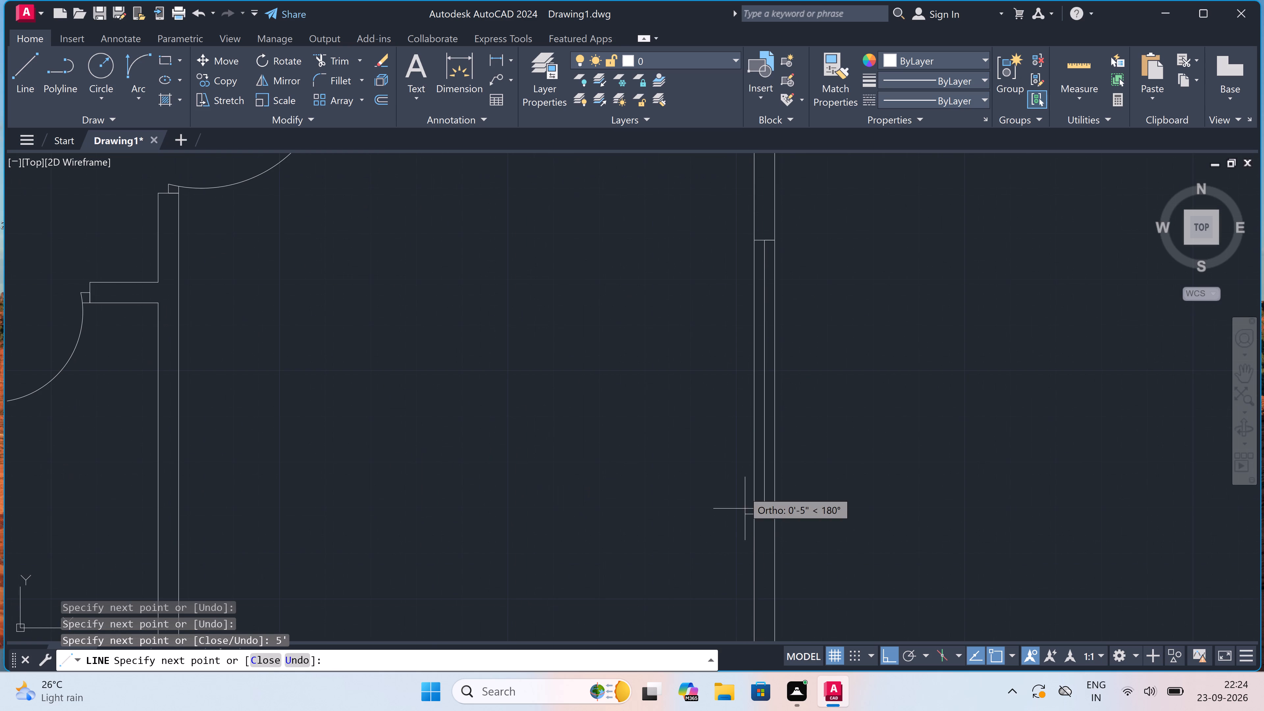
scroll(750, 508, up, 2)
click(755, 523)
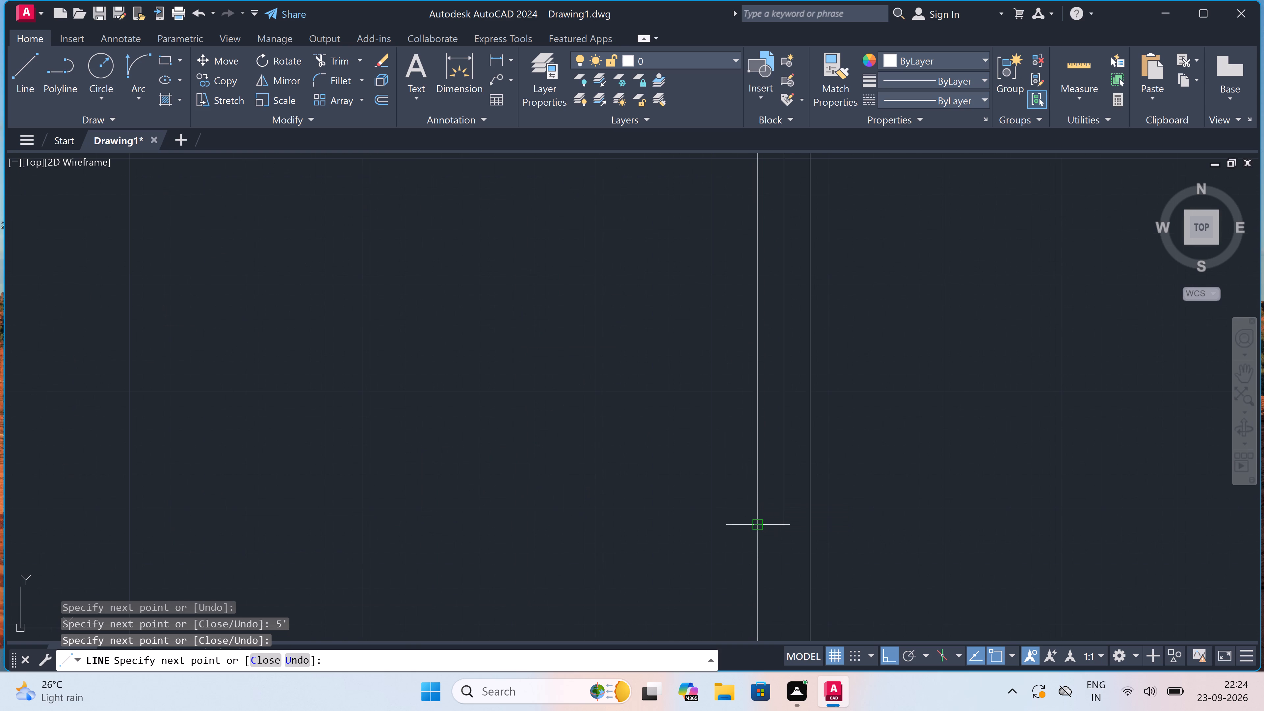
click(815, 523)
key(Escape)
scroll(726, 419, down, 2)
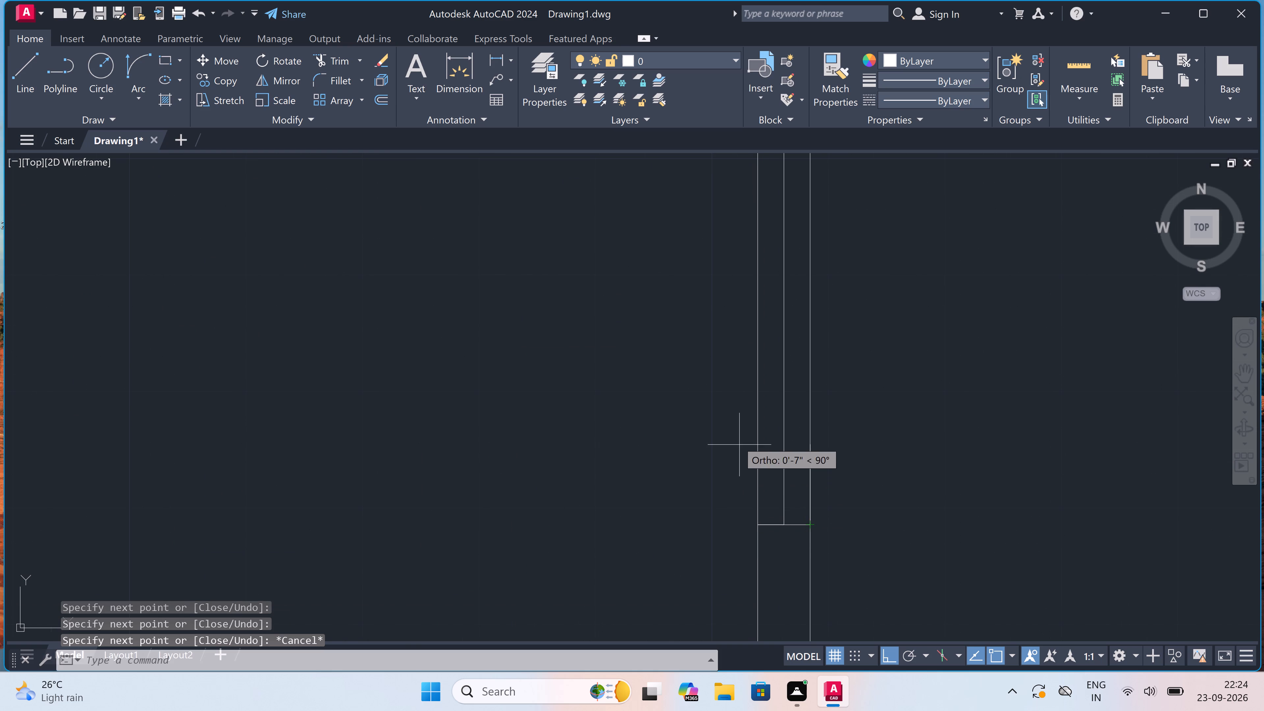
Draw a 5' window in the lower right room's bottom wall, with a centre line and an end line across each end.
scroll(727, 419, down, 1)
key(space)
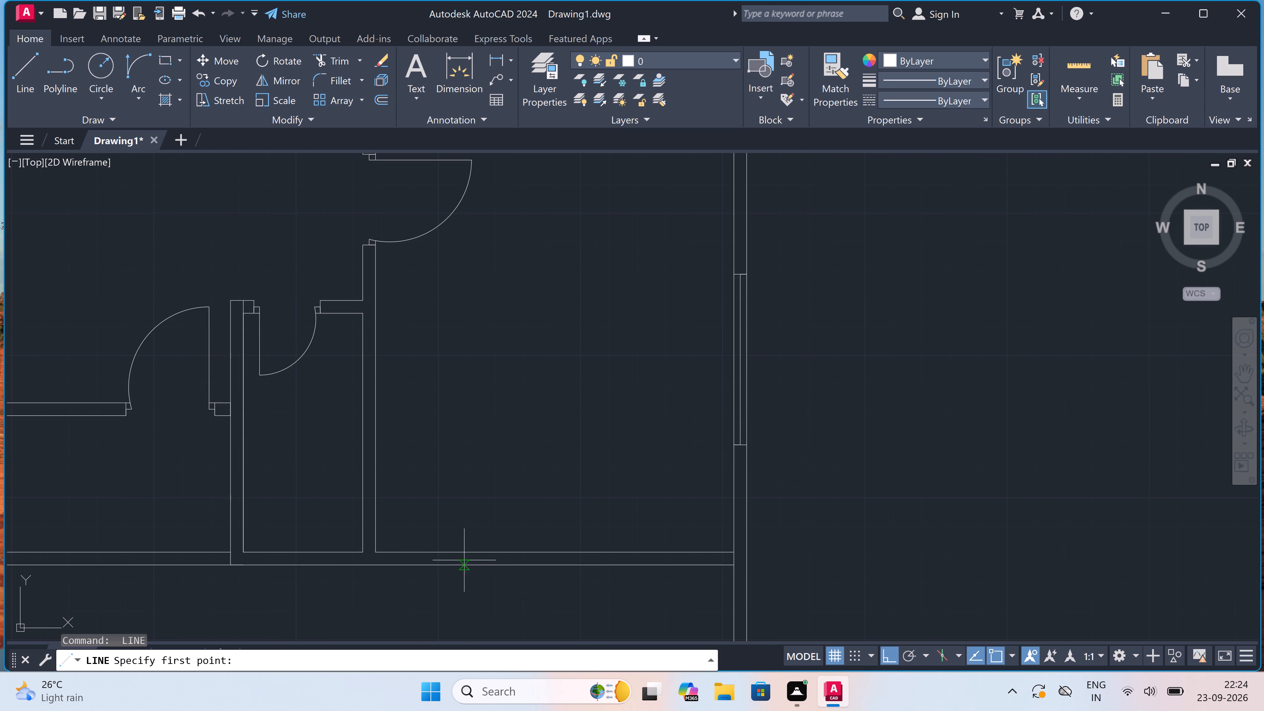
scroll(466, 550, up, 1)
click(466, 551)
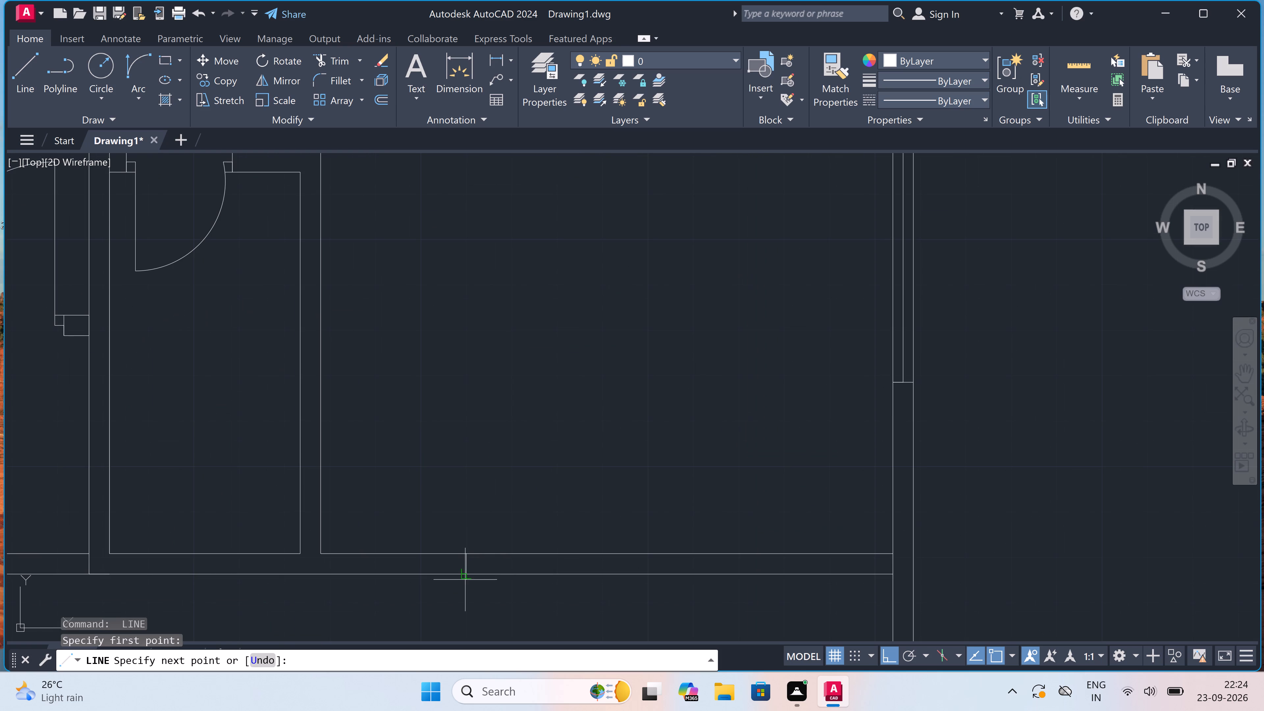
click(465, 580)
click(467, 564)
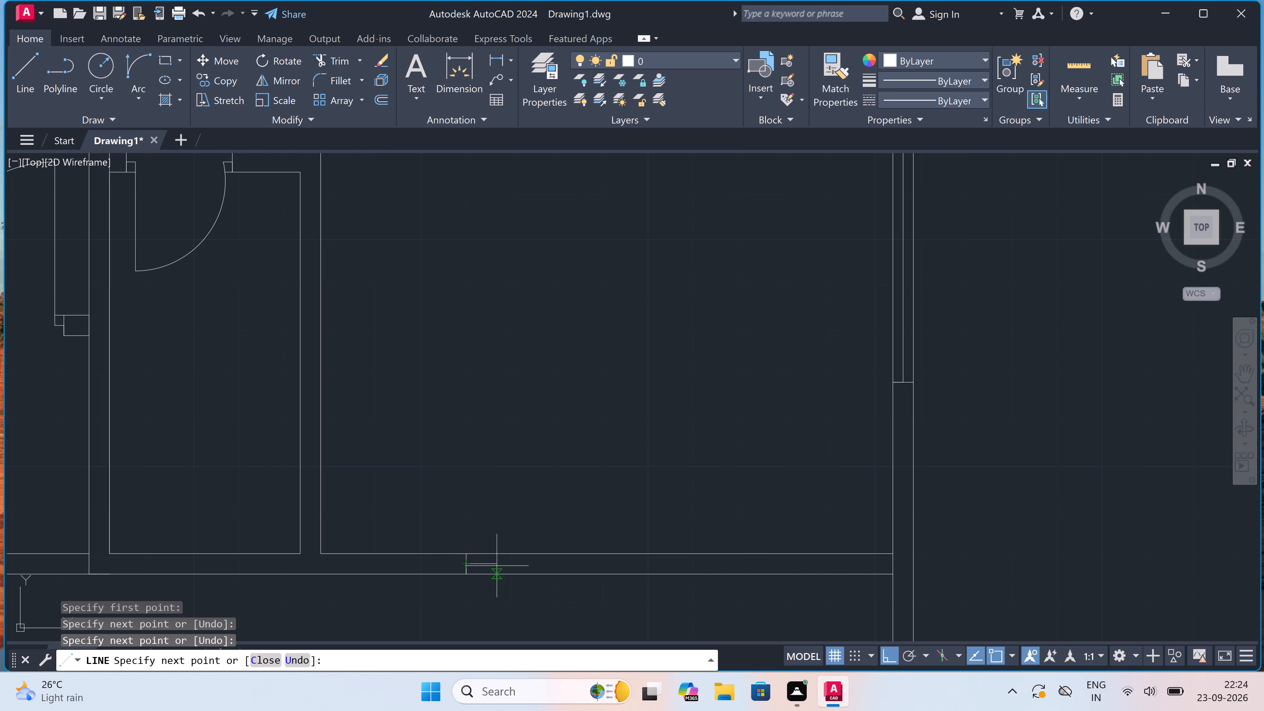
text(5')
key(space)
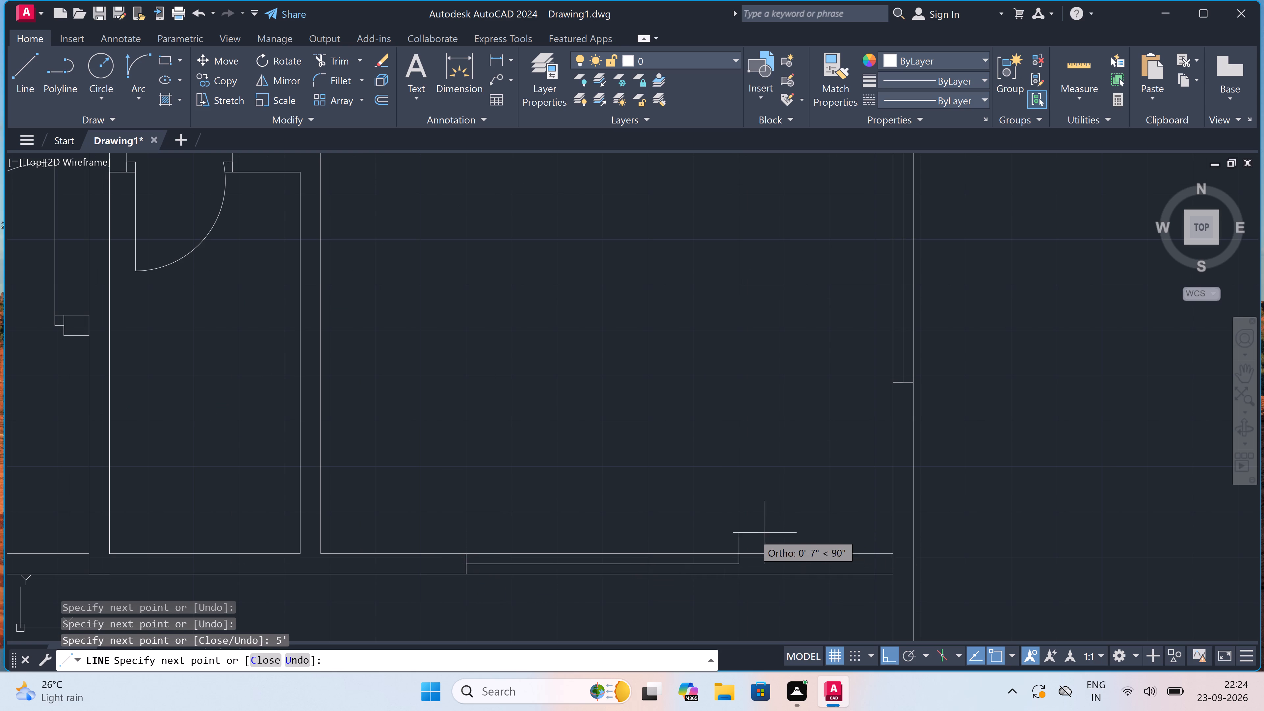
click(738, 554)
click(734, 576)
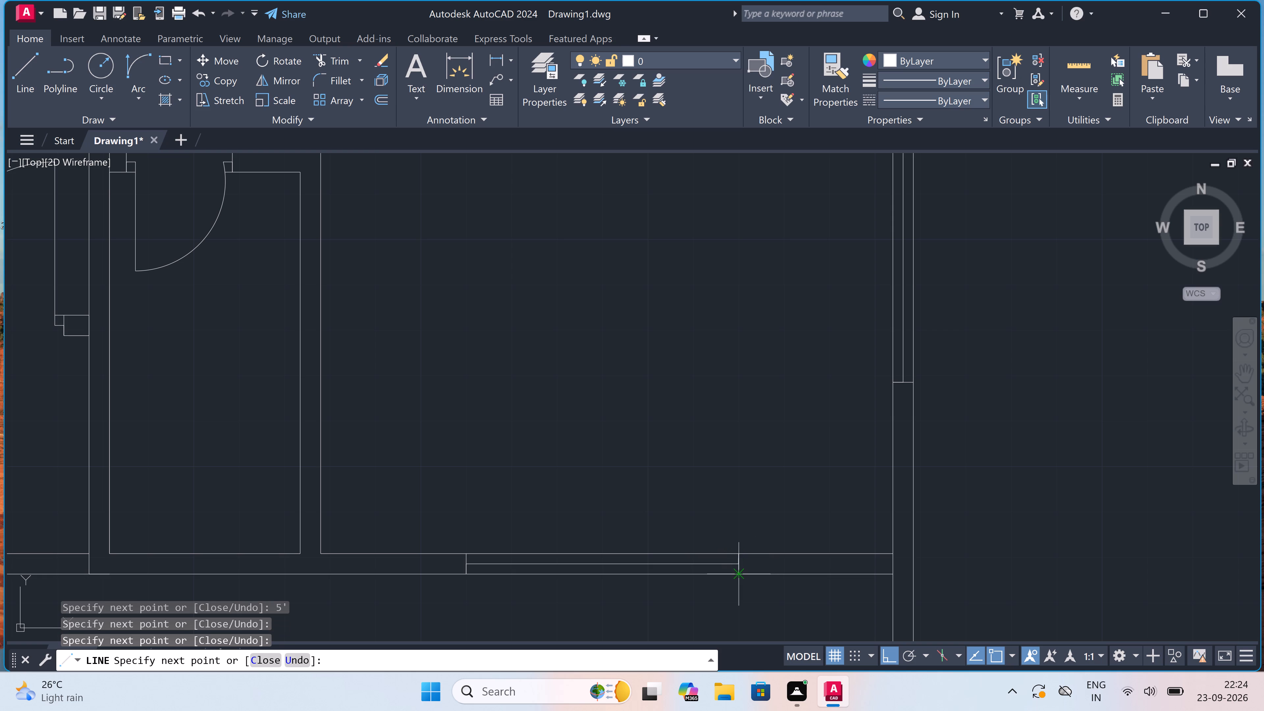
key(Escape)
Draw a 2' window in the bottom wall of the small room beside the lower right room, with centre and end lines.
scroll(736, 504, down, 2)
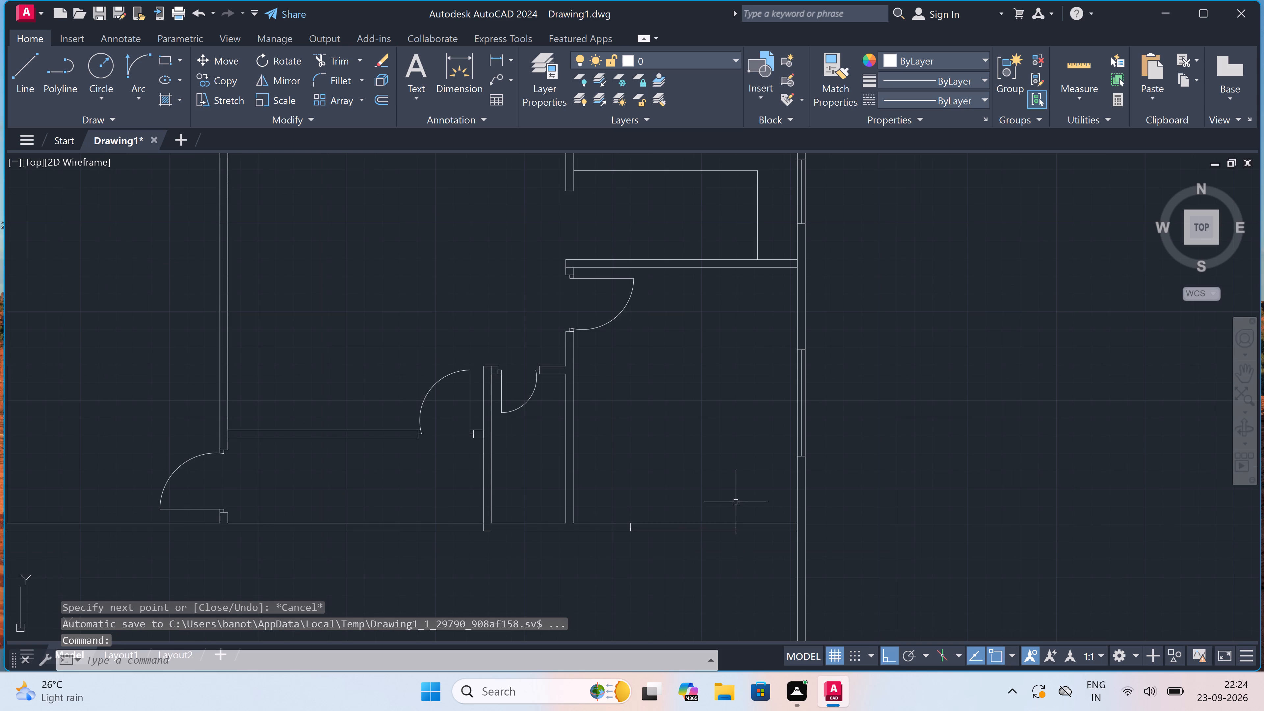
scroll(736, 502, down, 2)
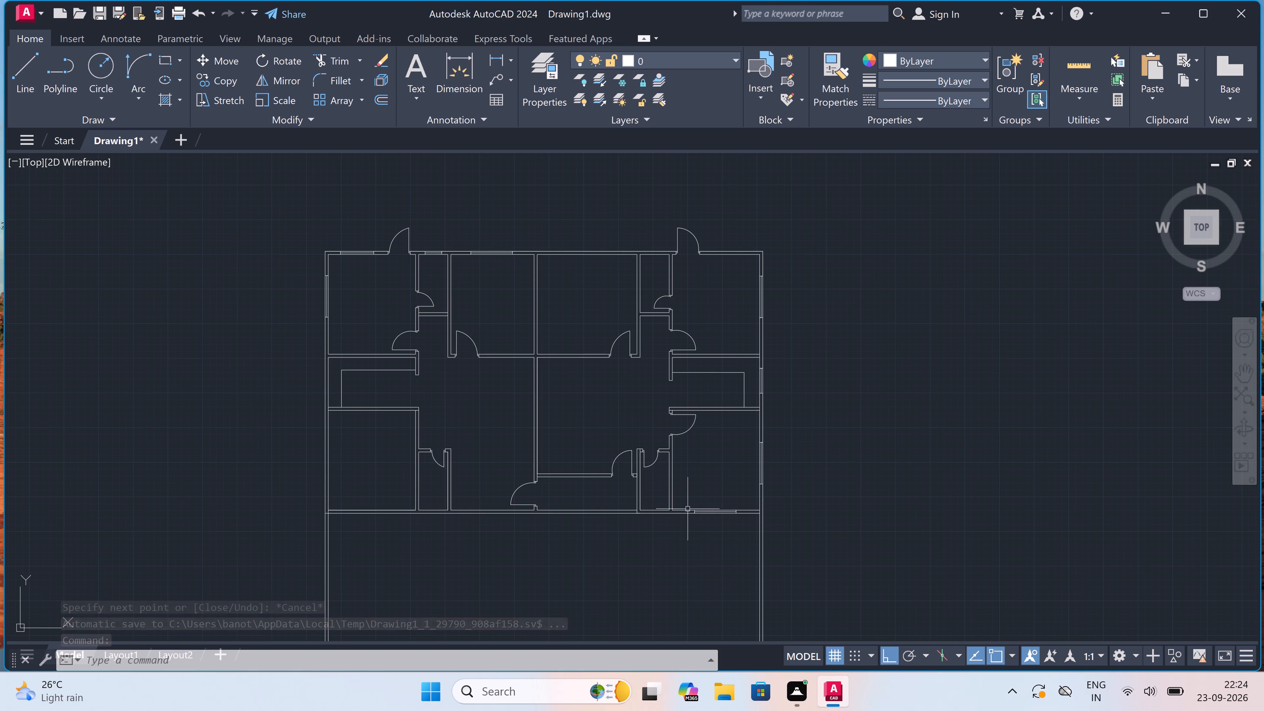
scroll(681, 507, up, 3)
scroll(568, 517, up, 1)
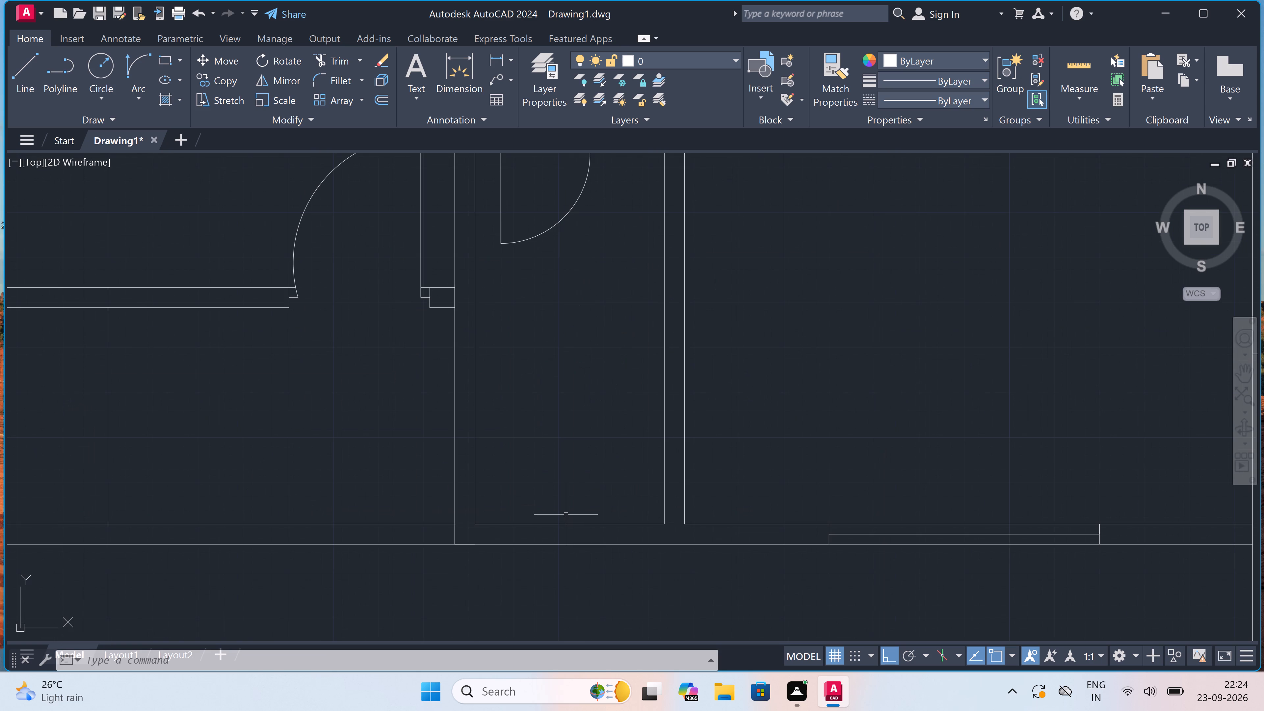
key(space)
click(513, 520)
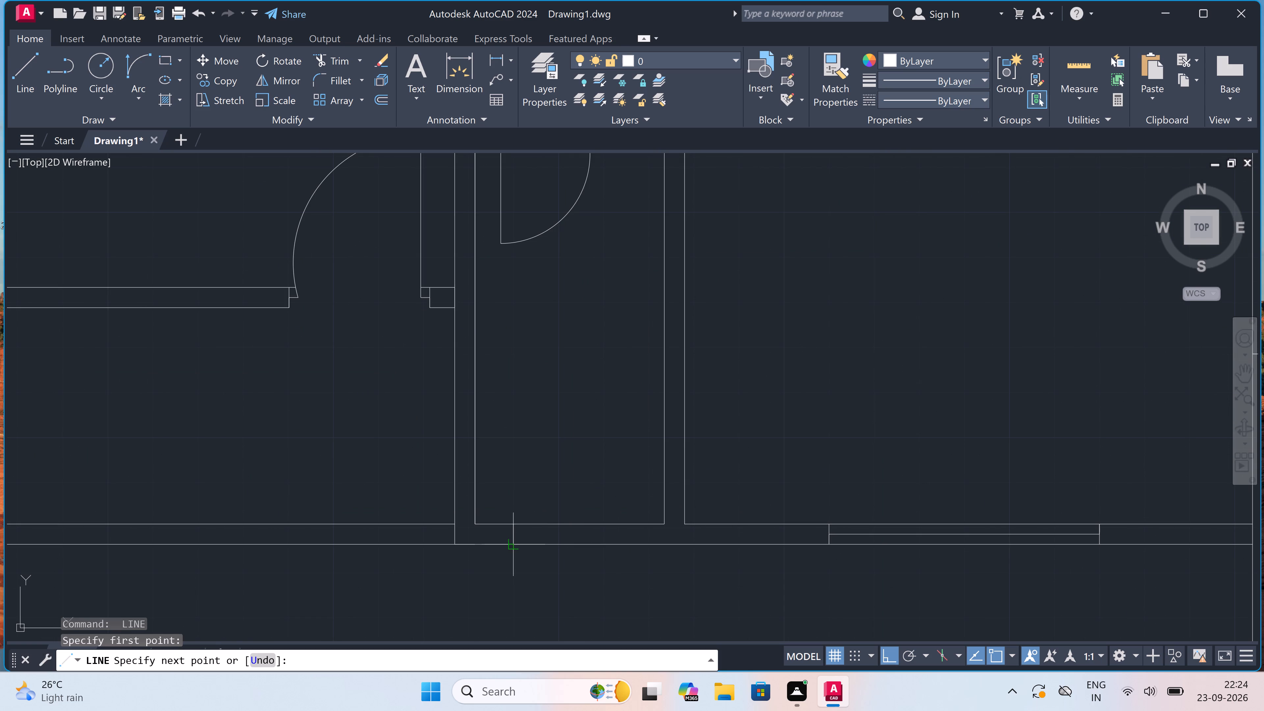
click(513, 547)
click(515, 538)
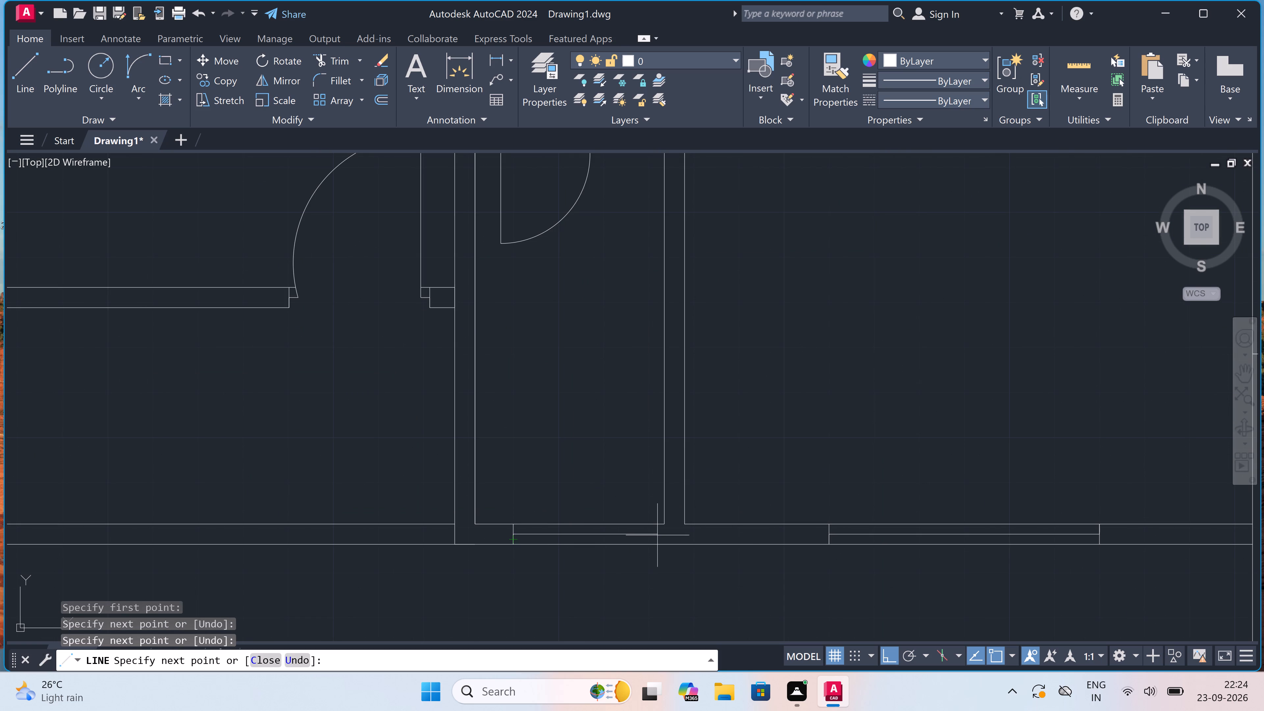
text(2')
key(space)
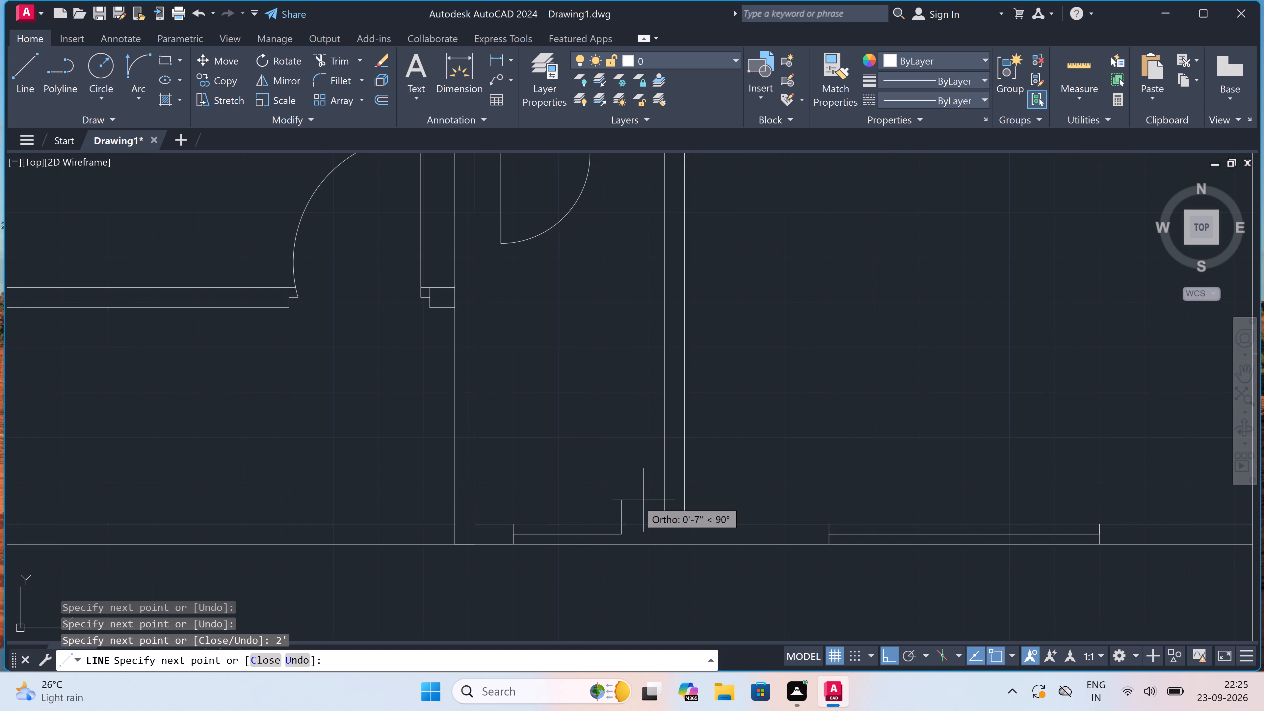
click(617, 522)
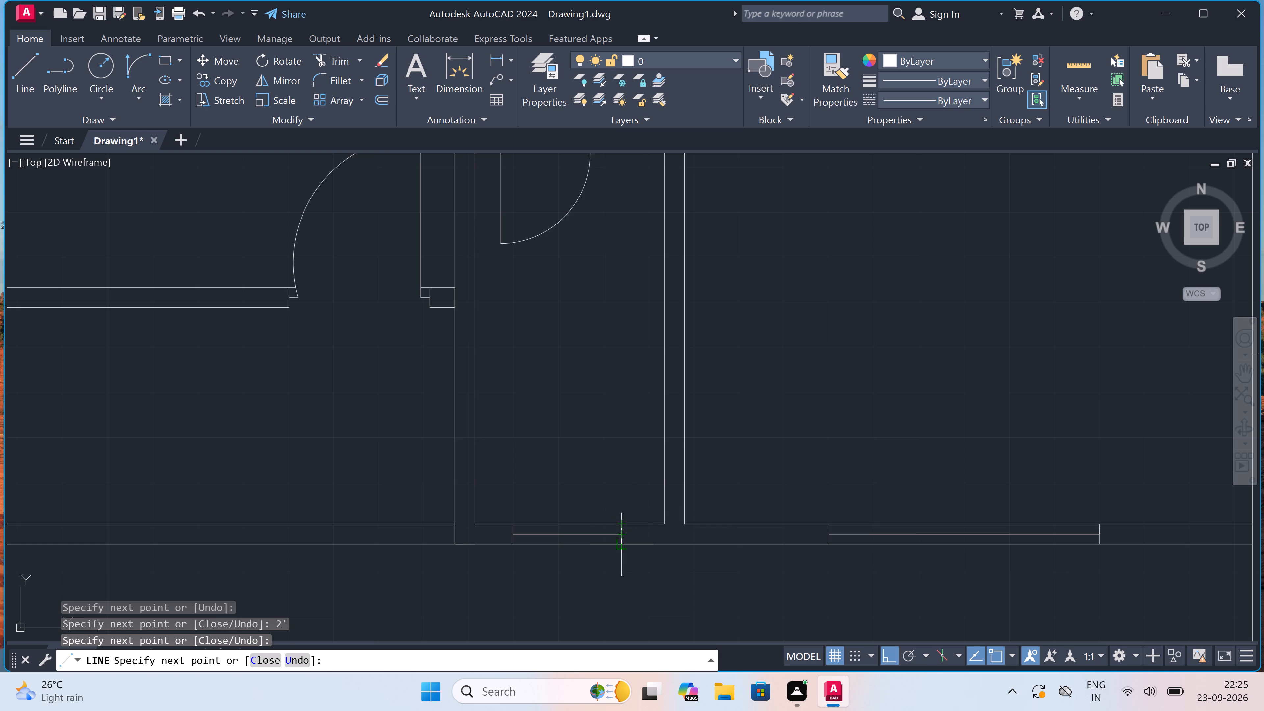
click(621, 547)
key(Escape)
Draw the lower left room's upper door jamb across its inner wall, with a 2" stop from its midpoint and a 3' leaf into the room.
scroll(628, 502, down, 1)
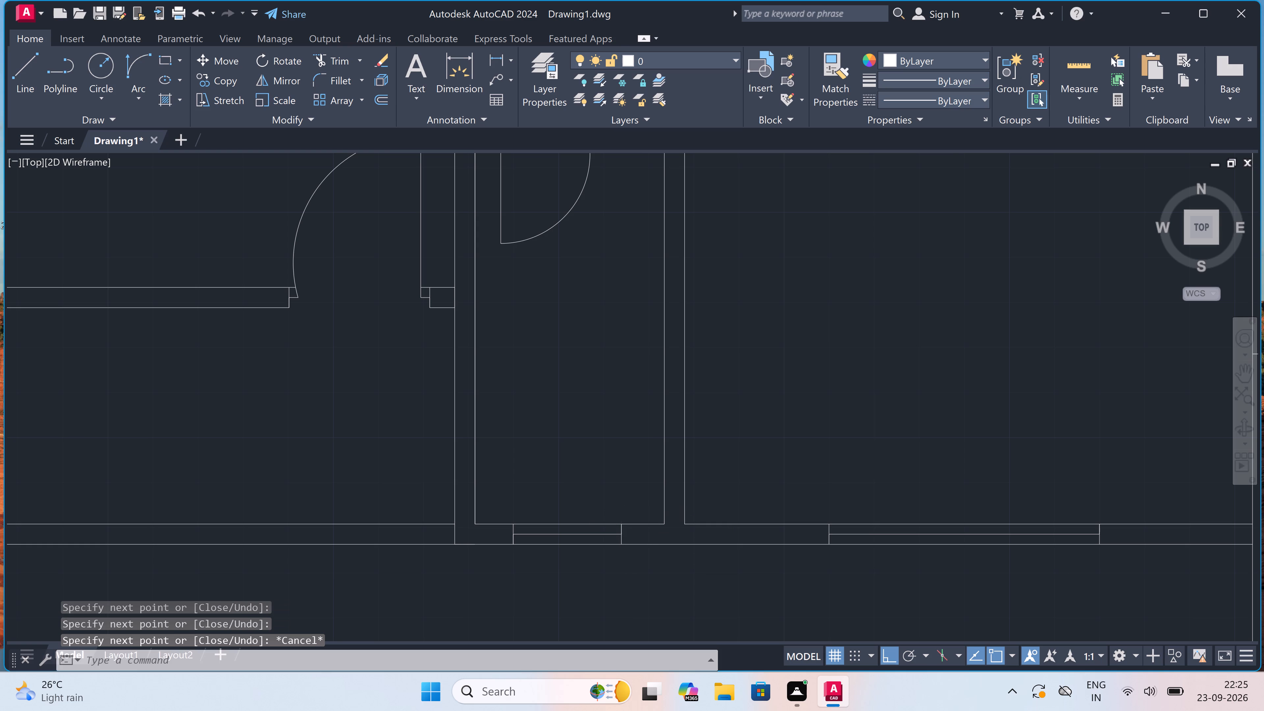
scroll(628, 502, down, 2)
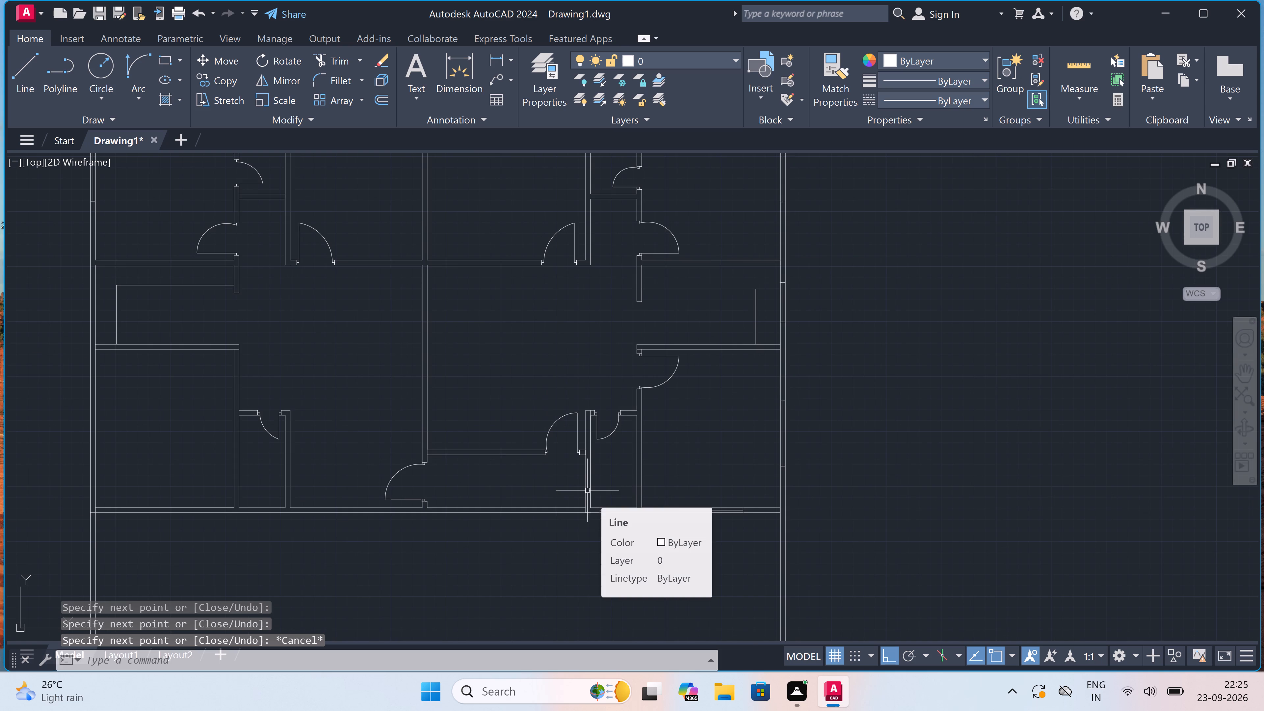
scroll(587, 490, down, 3)
scroll(543, 485, up, 2)
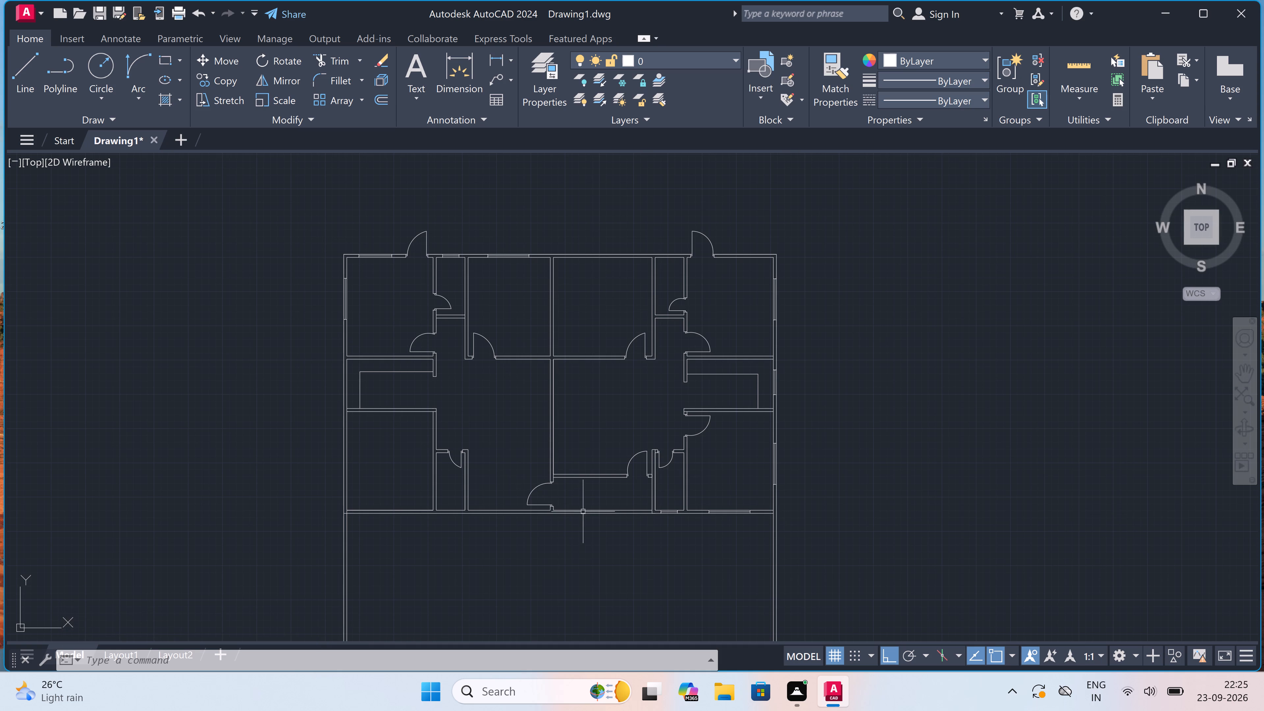
scroll(596, 511, down, 5)
scroll(577, 514, up, 3)
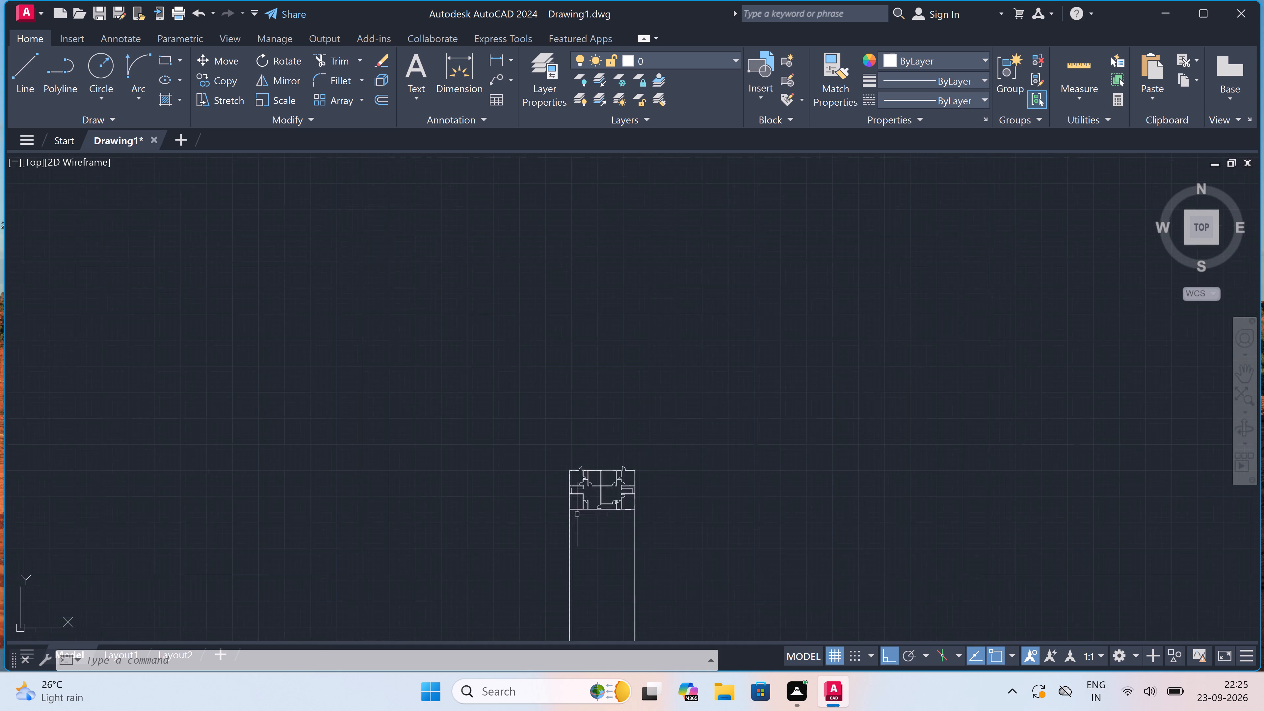
scroll(568, 496, up, 3)
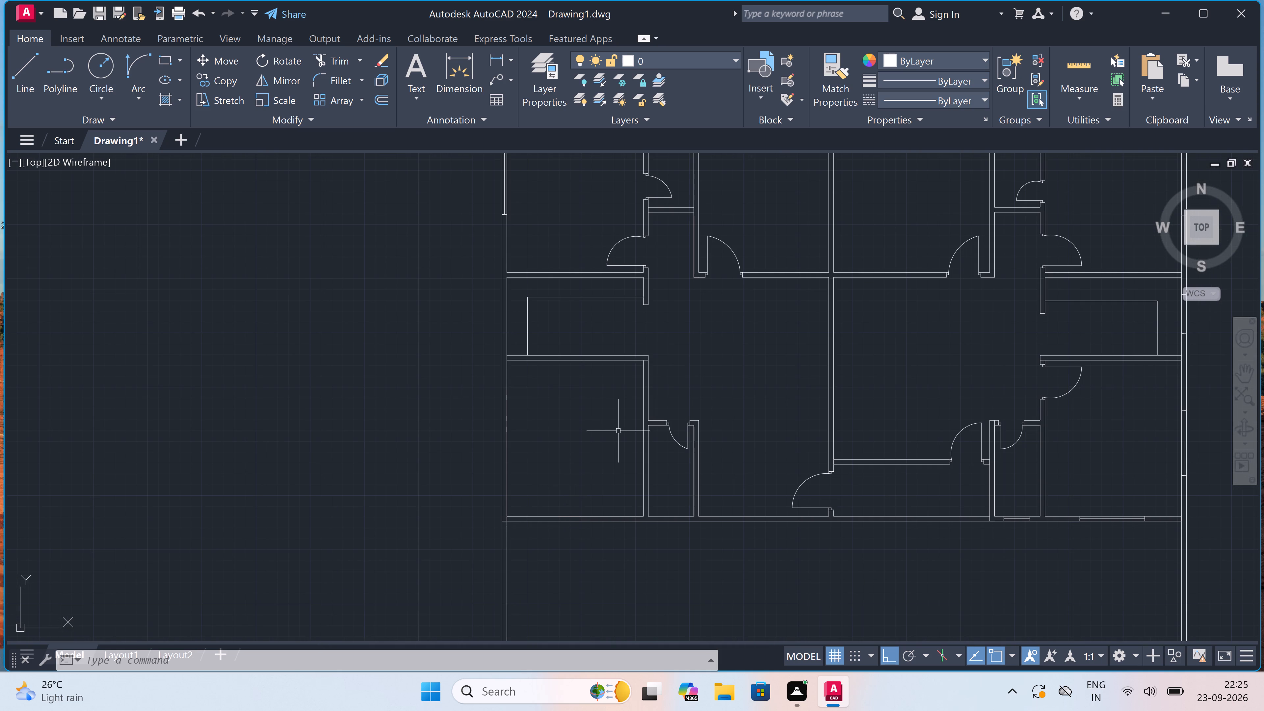
scroll(651, 342, up, 2)
key(space)
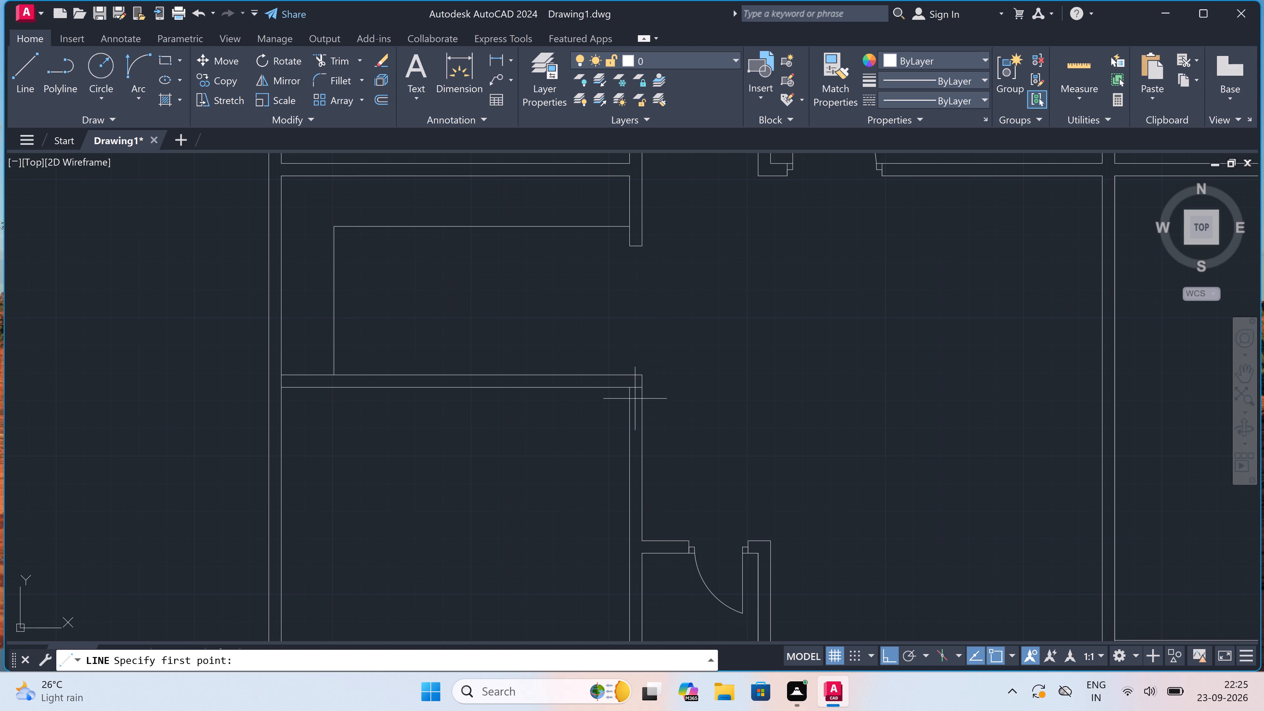
scroll(638, 402, up, 2)
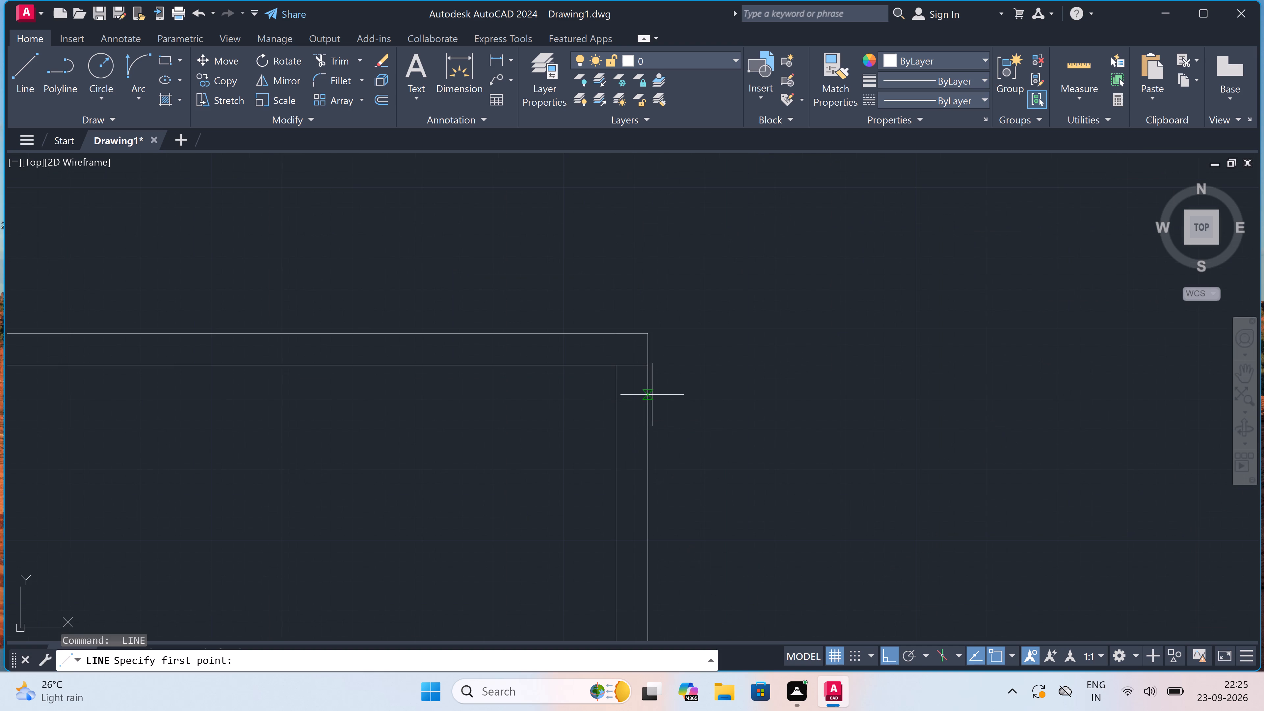
click(646, 395)
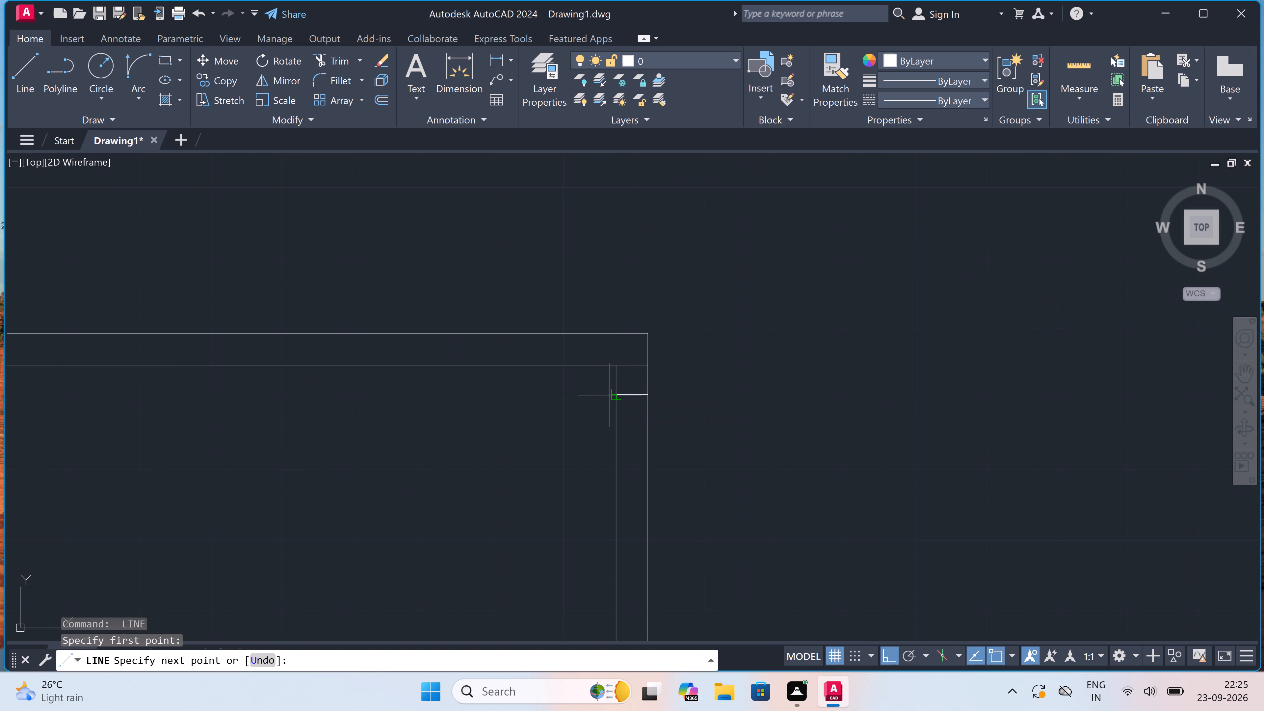
click(610, 395)
drag(632, 393, 632, 398)
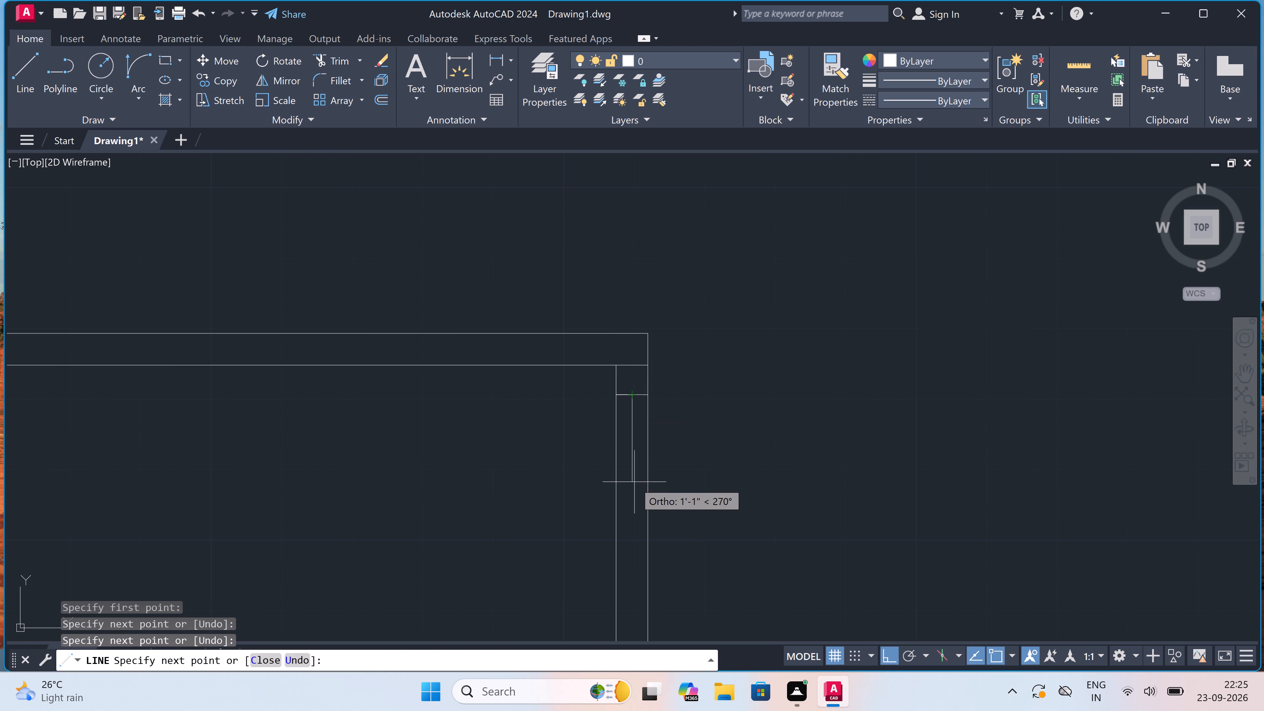
text(2")
key(space)
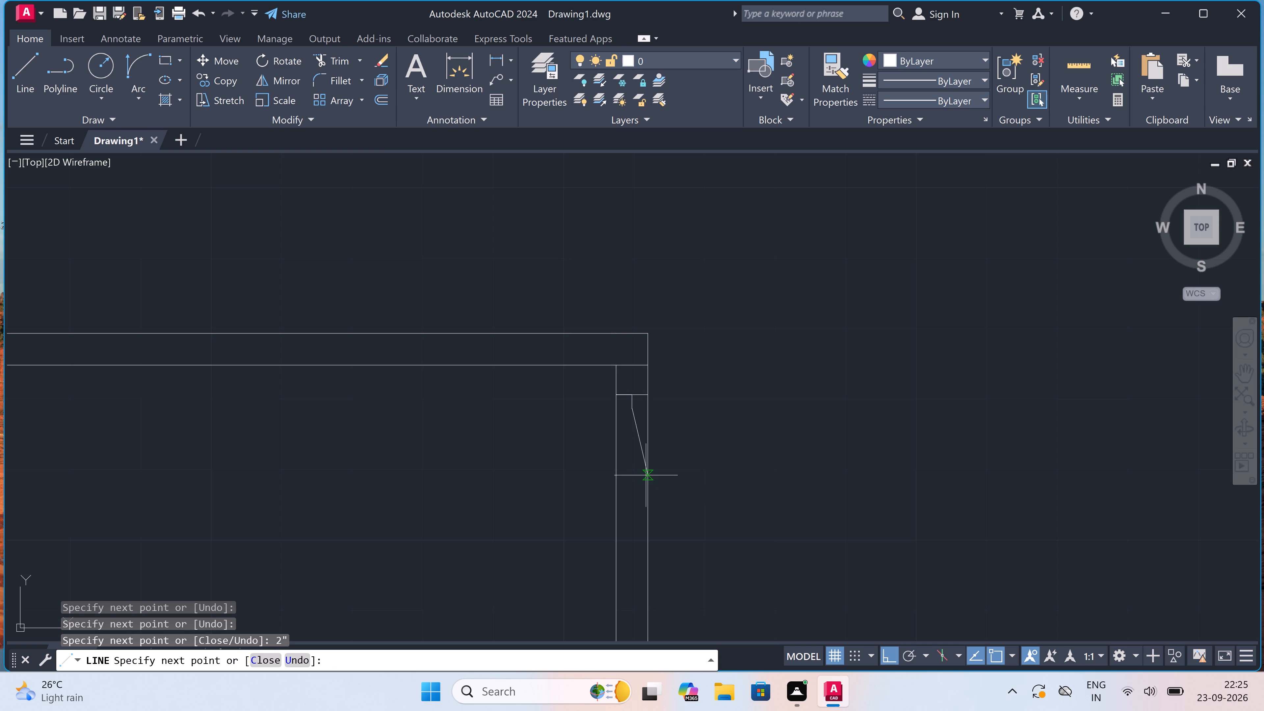
text(3')
key(space)
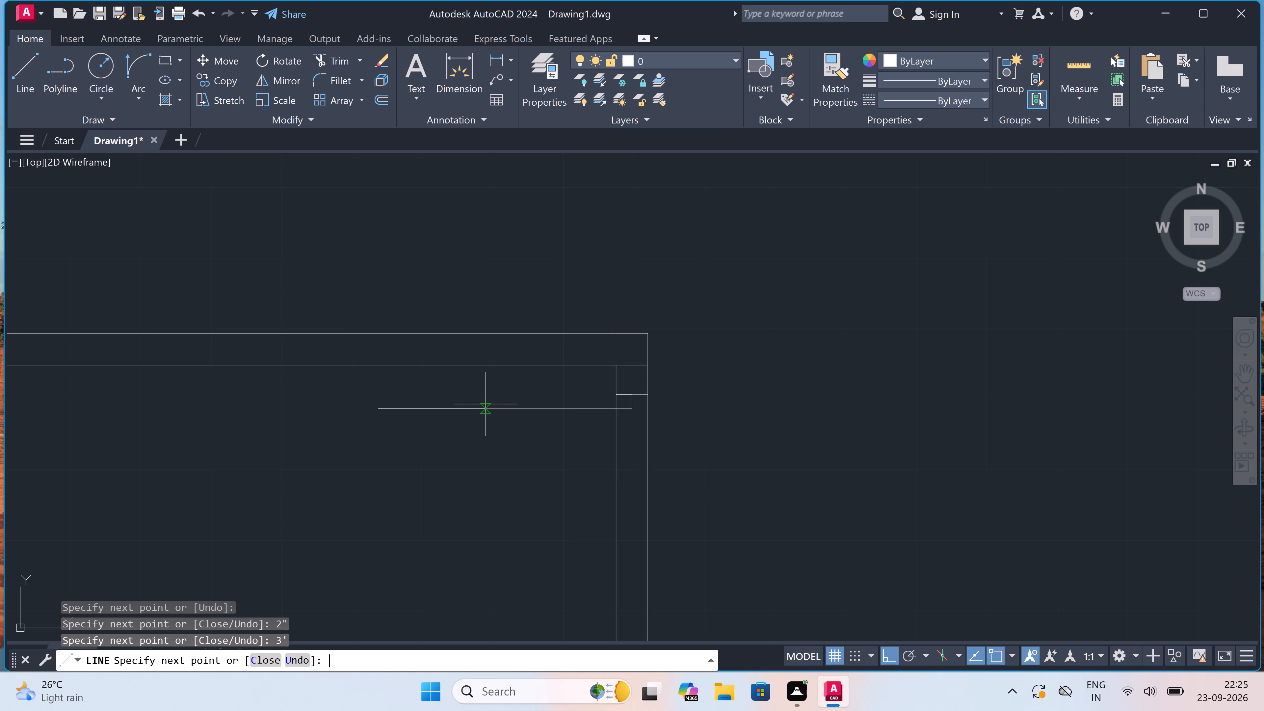
key(Escape)
Draw the same door's lower jamb line across the inner wall, with a 2" stop rising from its midpoint.
scroll(488, 399, down, 1)
key(space)
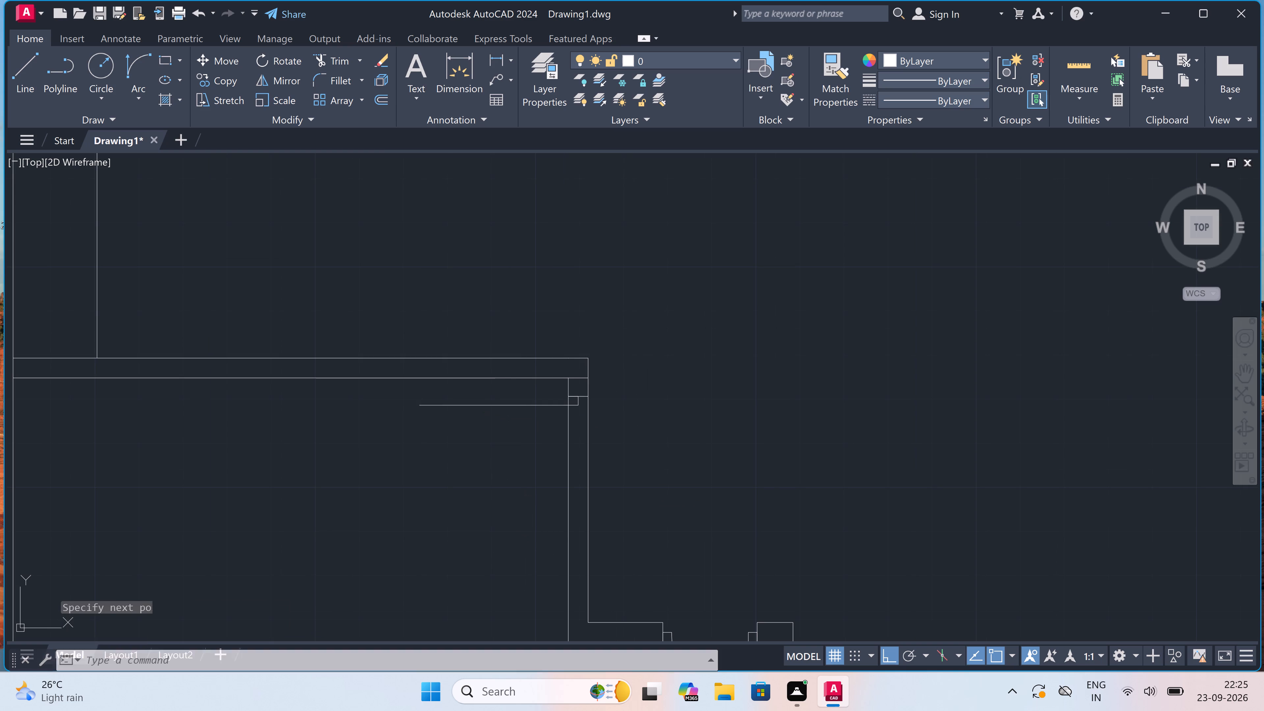
drag(563, 545, 568, 544)
click(595, 544)
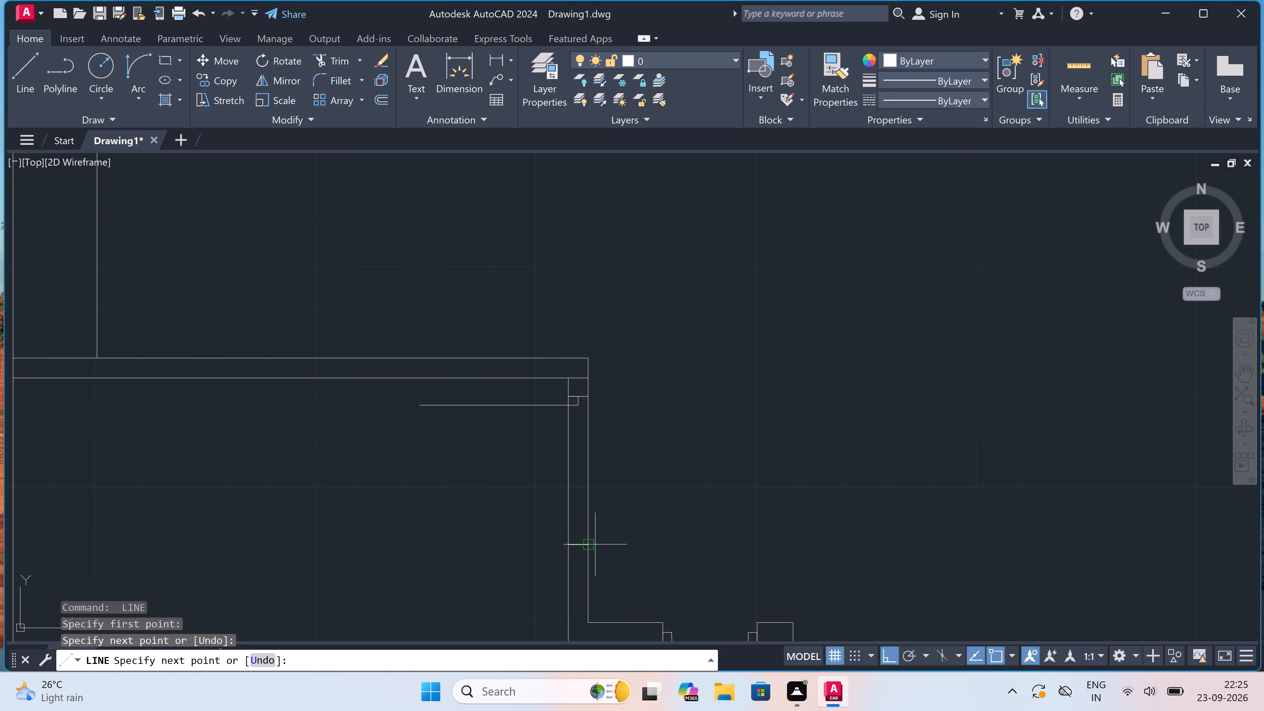
scroll(574, 545, up, 1)
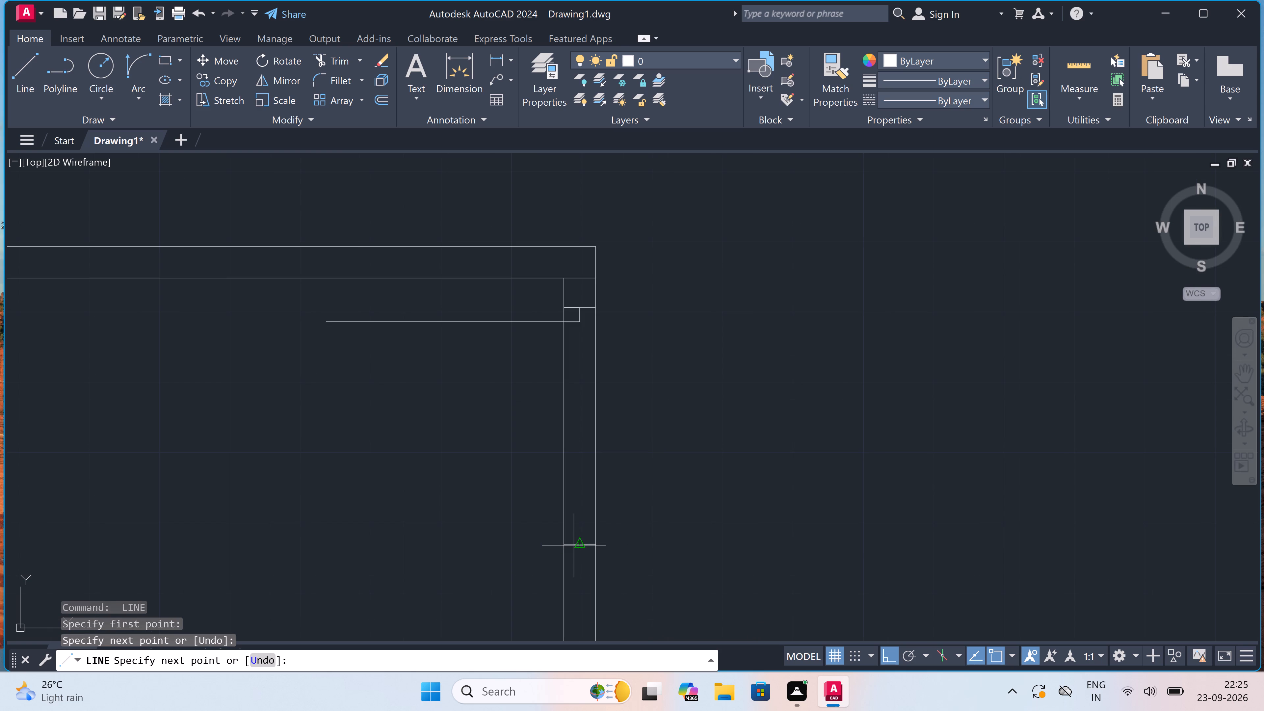
click(574, 545)
text(2")
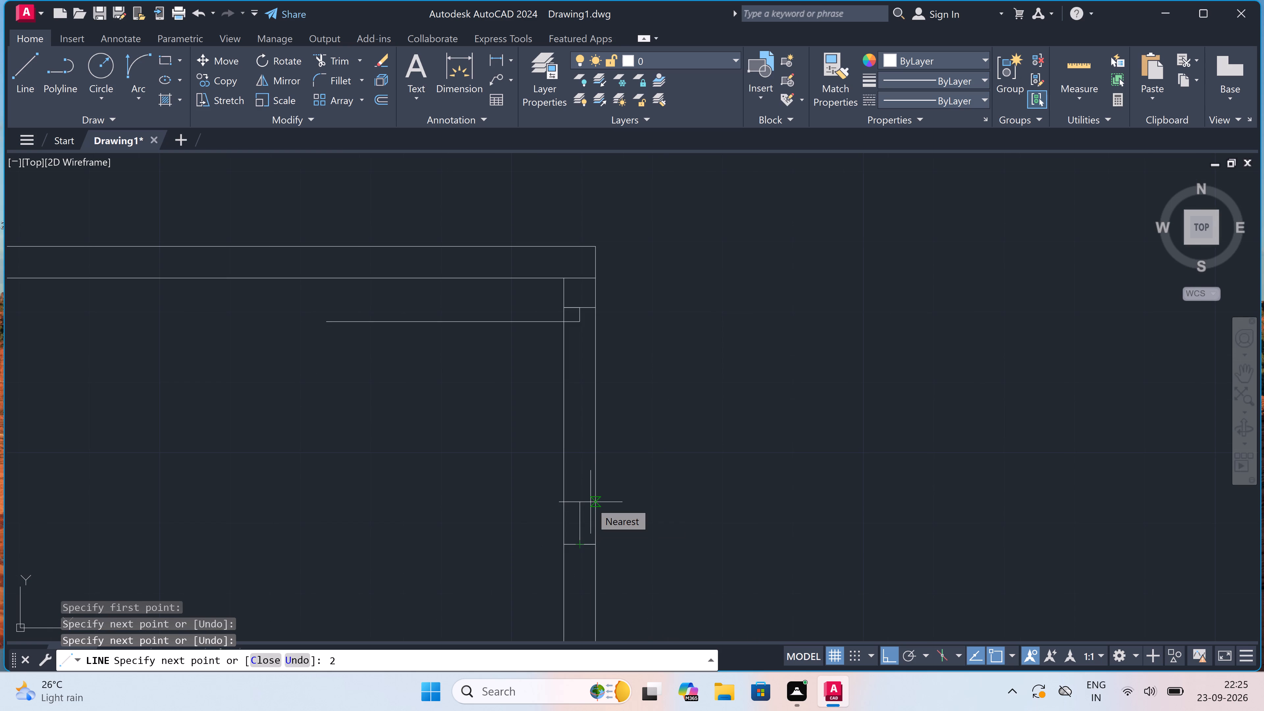
key(space)
key(Escape)
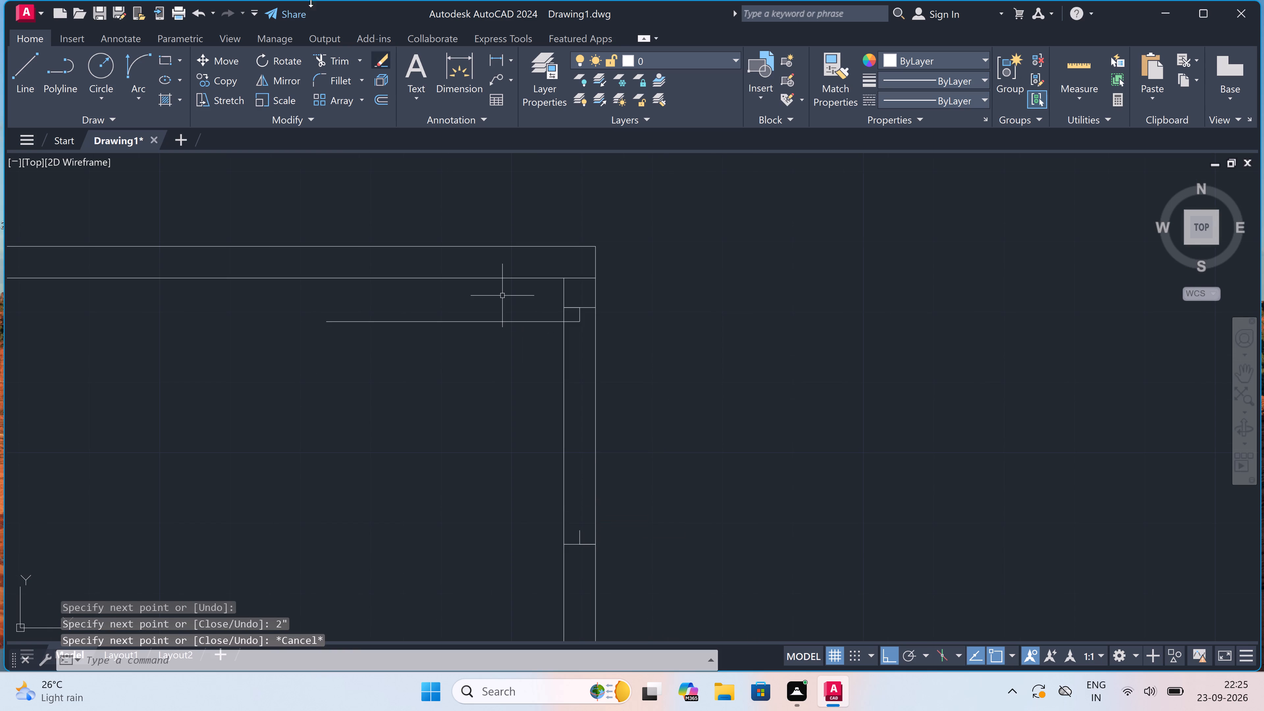
Draw the door swing arc from the free end of the 3' leaf to the tip of the lower jamb's stop.
click(132, 62)
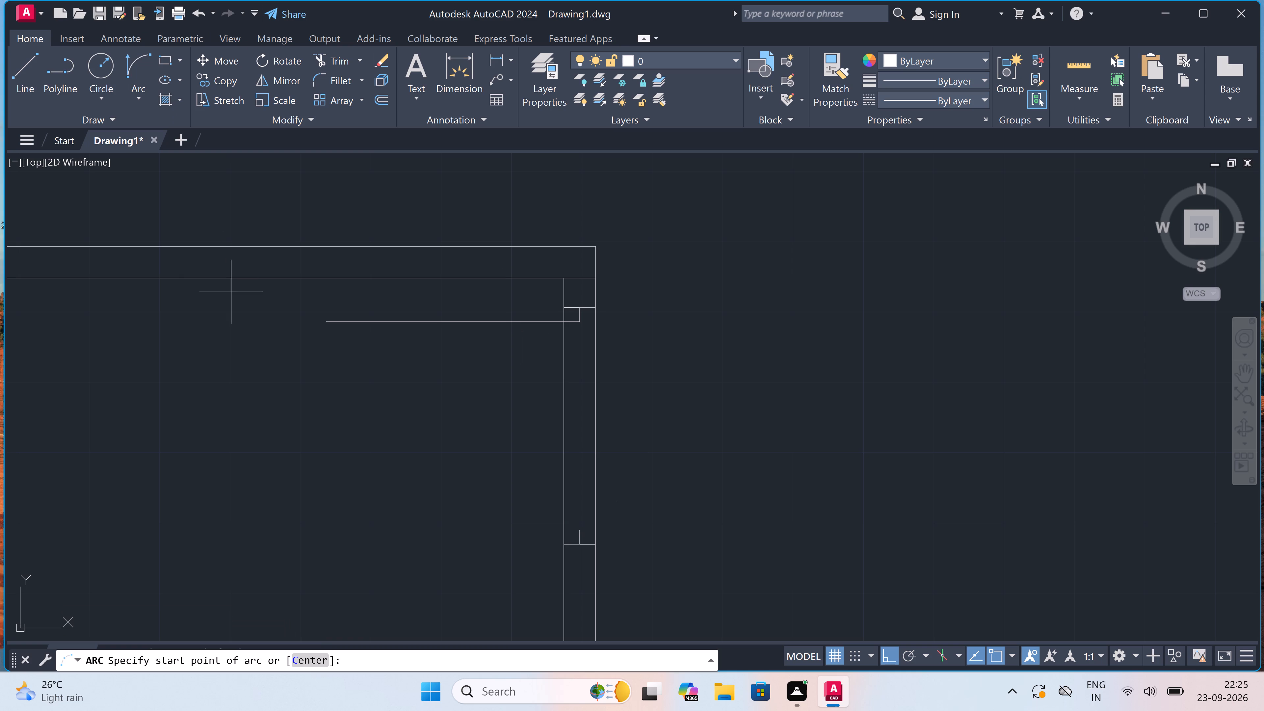
click(324, 323)
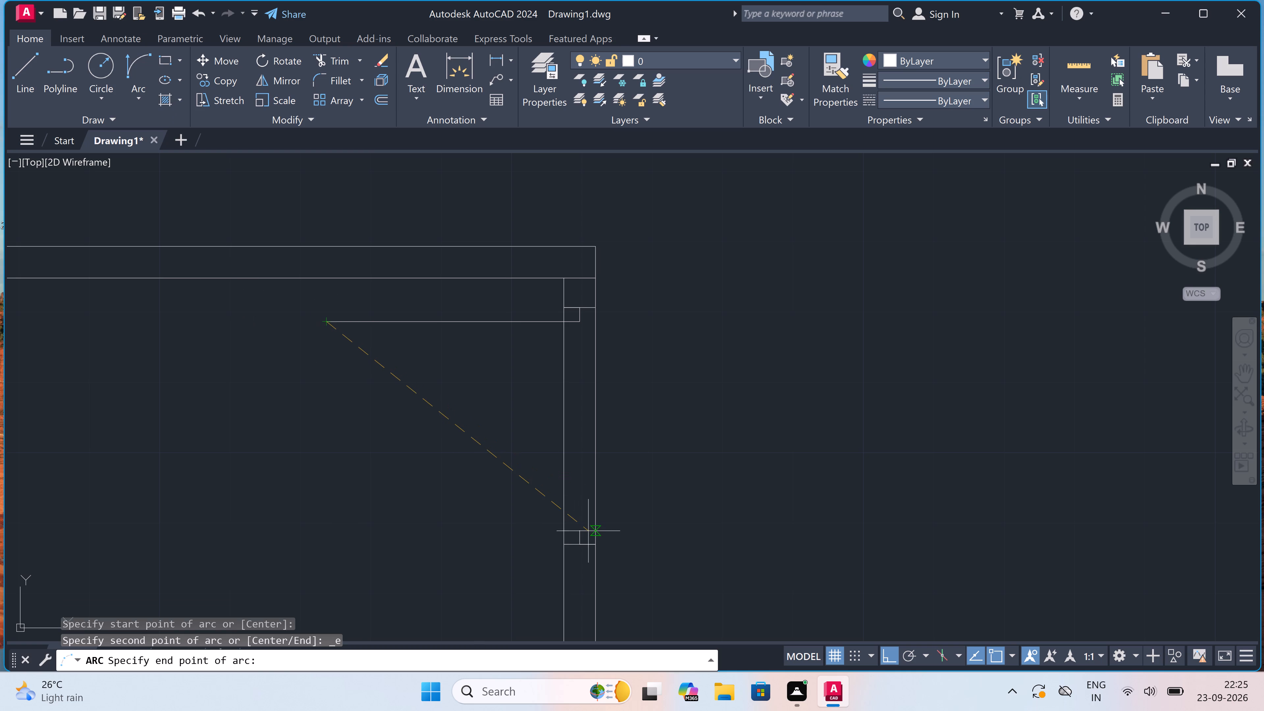
click(576, 525)
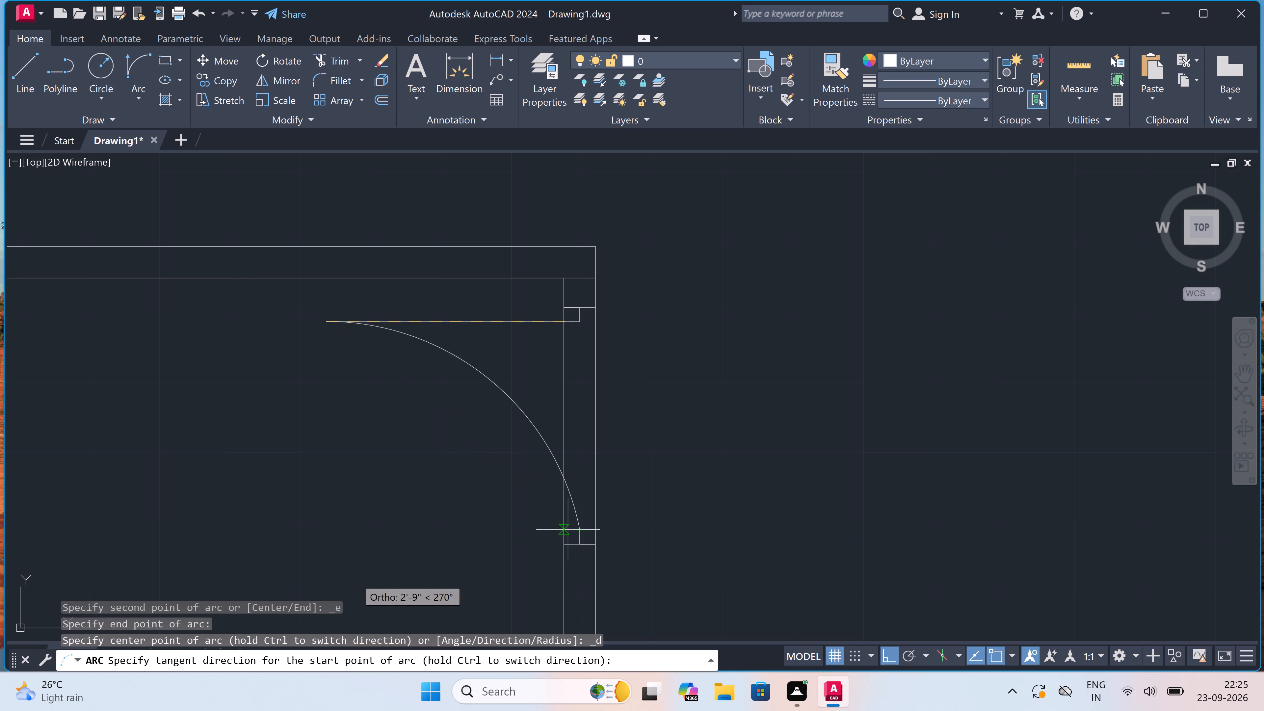
click(342, 577)
Trim away both inner wall lines between the jambs of the lower left room's new door.
key(t)
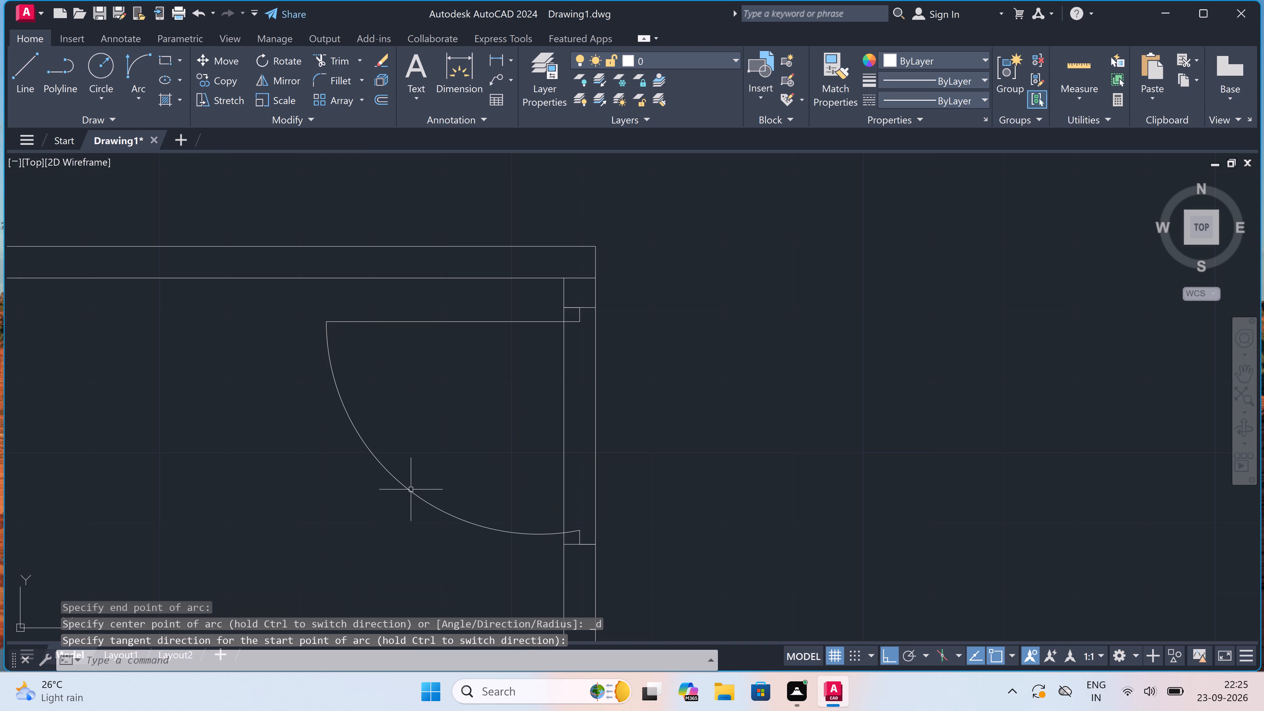
key(r)
key(space)
drag(443, 455, 449, 450)
click(651, 434)
Trim the leftover wall line segment crossing the wall junction just above the lower left room's new door.
scroll(569, 410, down, 4)
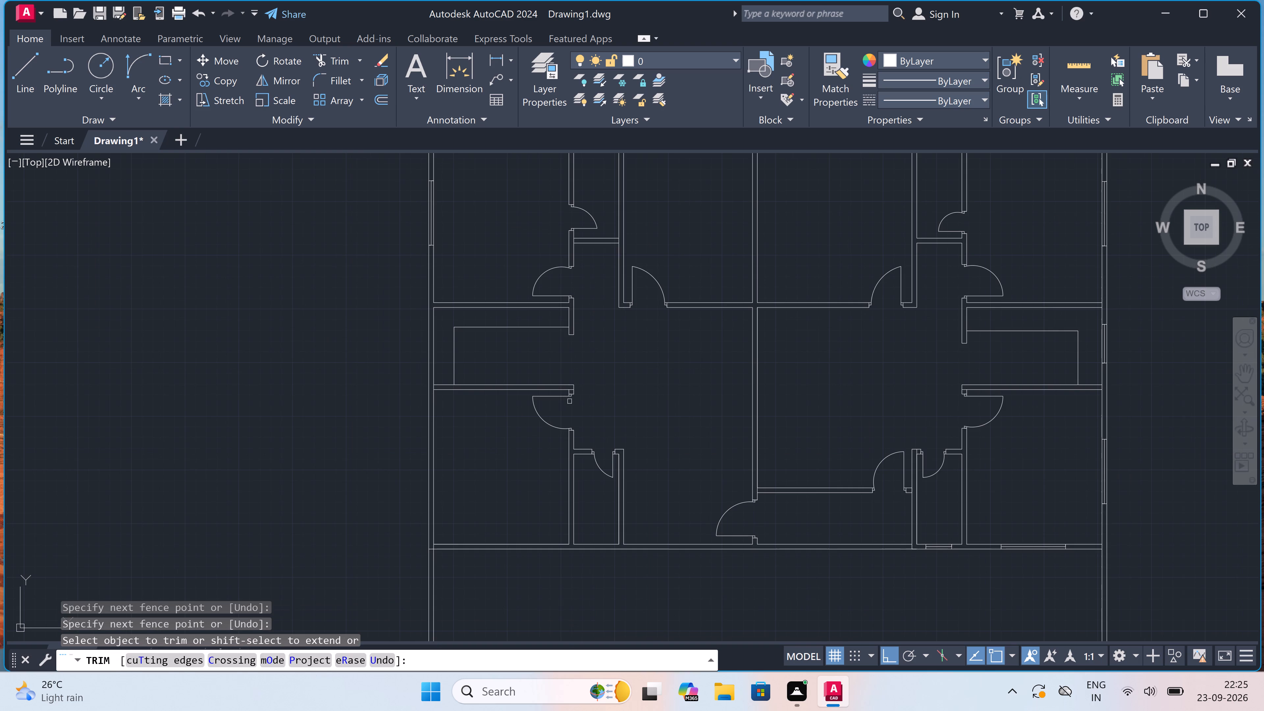
scroll(574, 385, up, 4)
scroll(552, 414, up, 2)
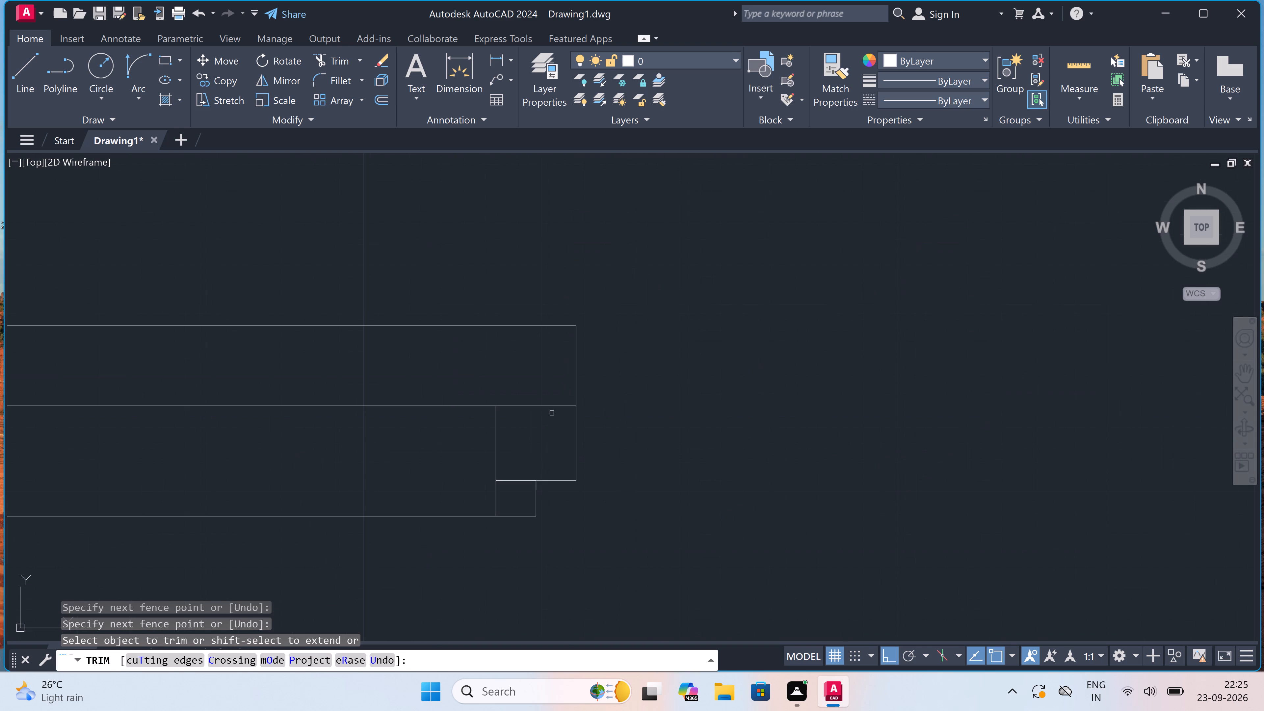
click(548, 406)
scroll(548, 405, down, 6)
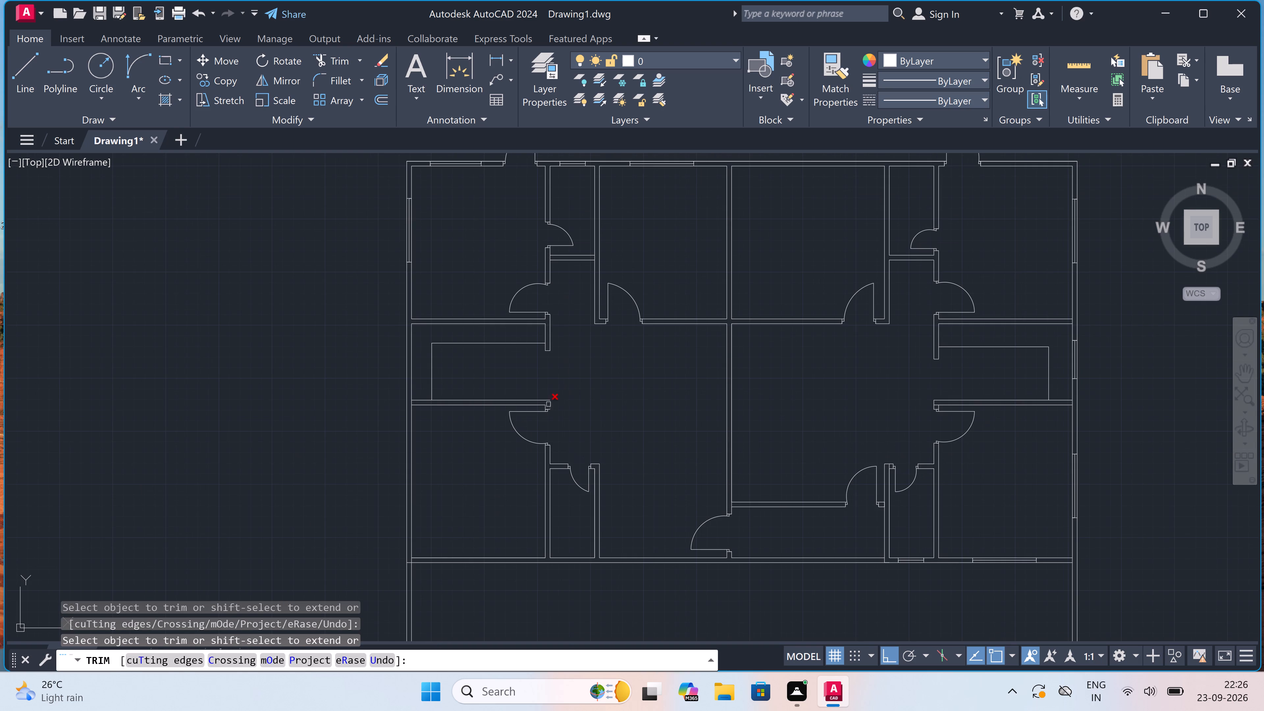
Draw a 5' window in the lower left room's left exterior wall, with end lines across the wall and a centre line between them.
scroll(538, 416, down, 2)
scroll(482, 447, up, 2)
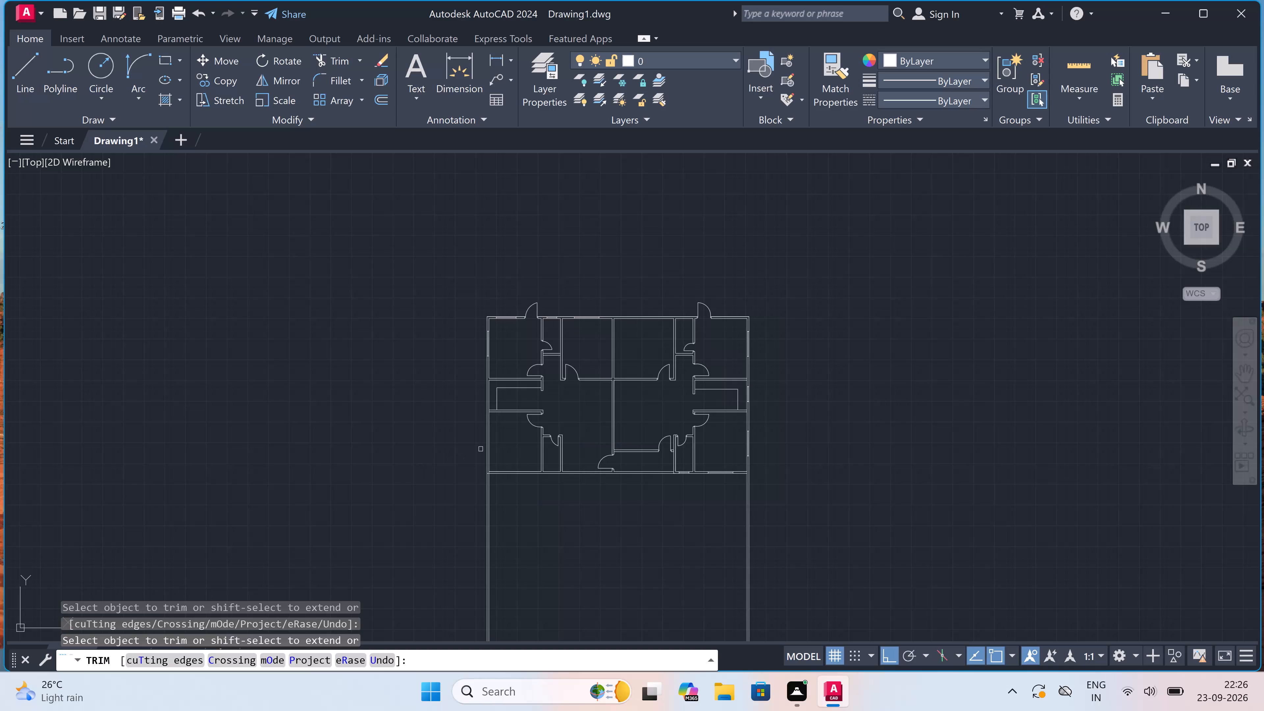
scroll(511, 442, up, 2)
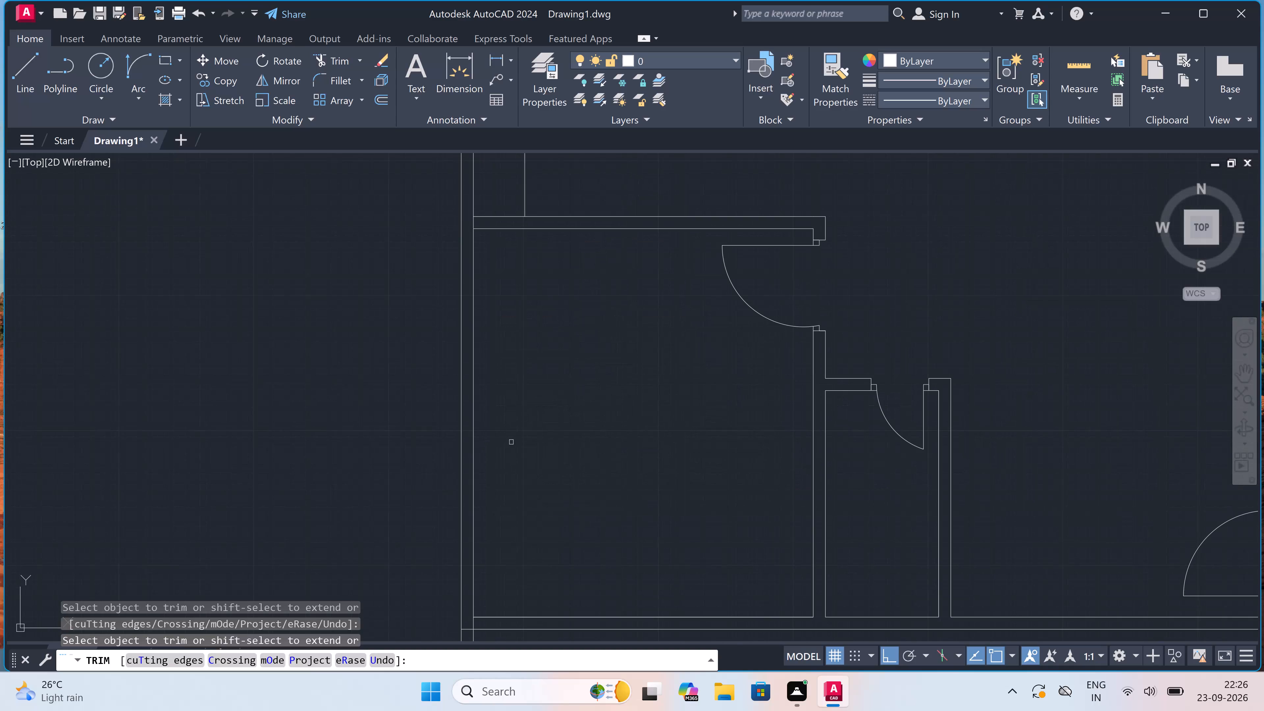
key(Escape)
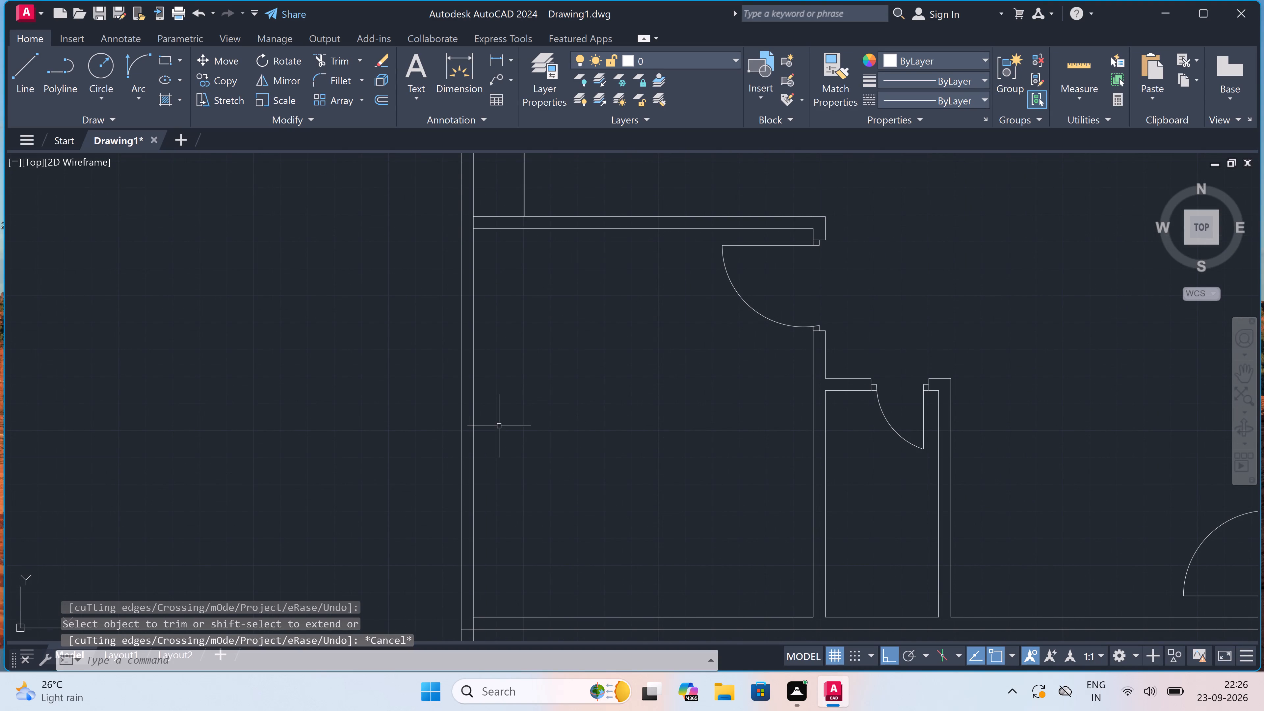
key(l)
key(space)
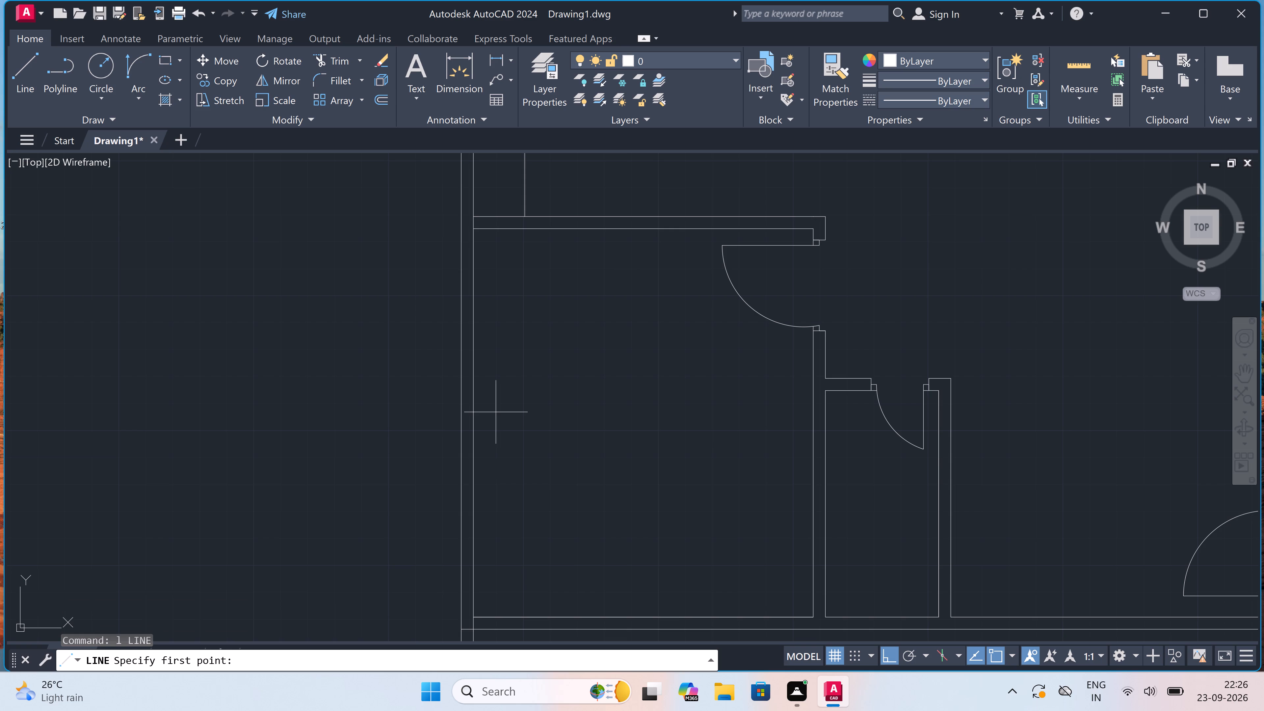
click(462, 348)
scroll(468, 347, up, 3)
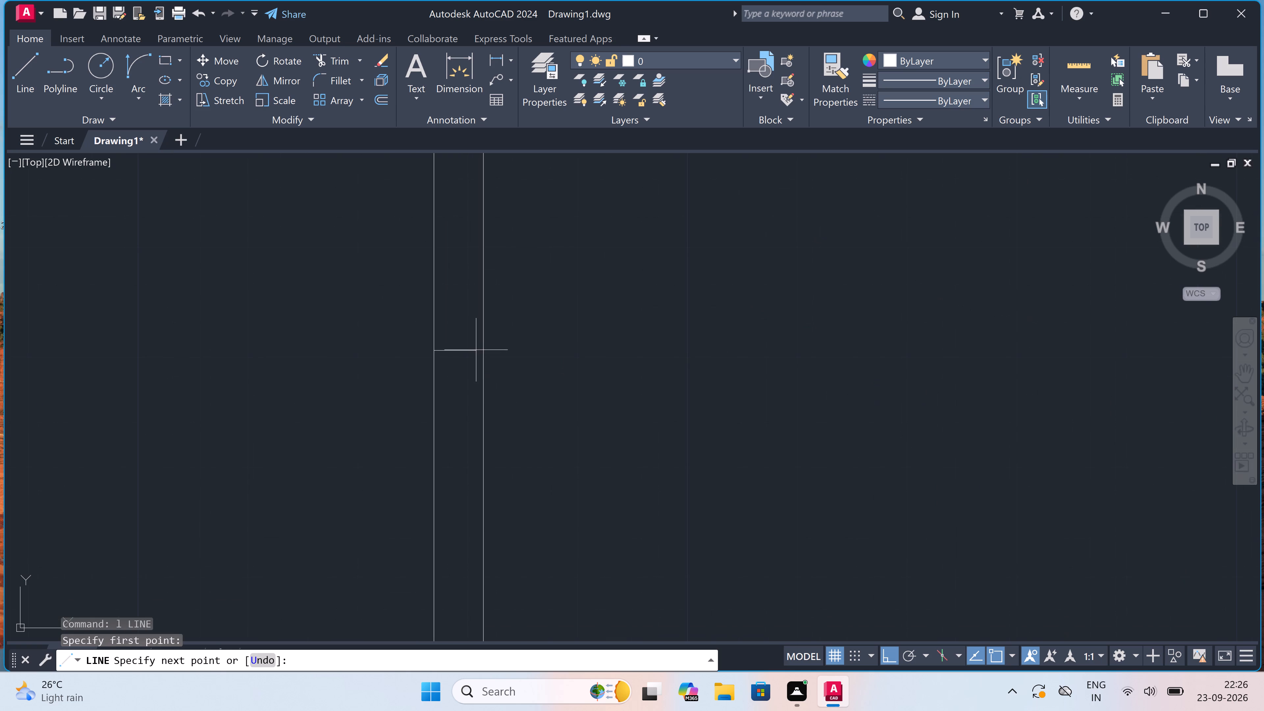
click(480, 351)
drag(459, 350, 461, 356)
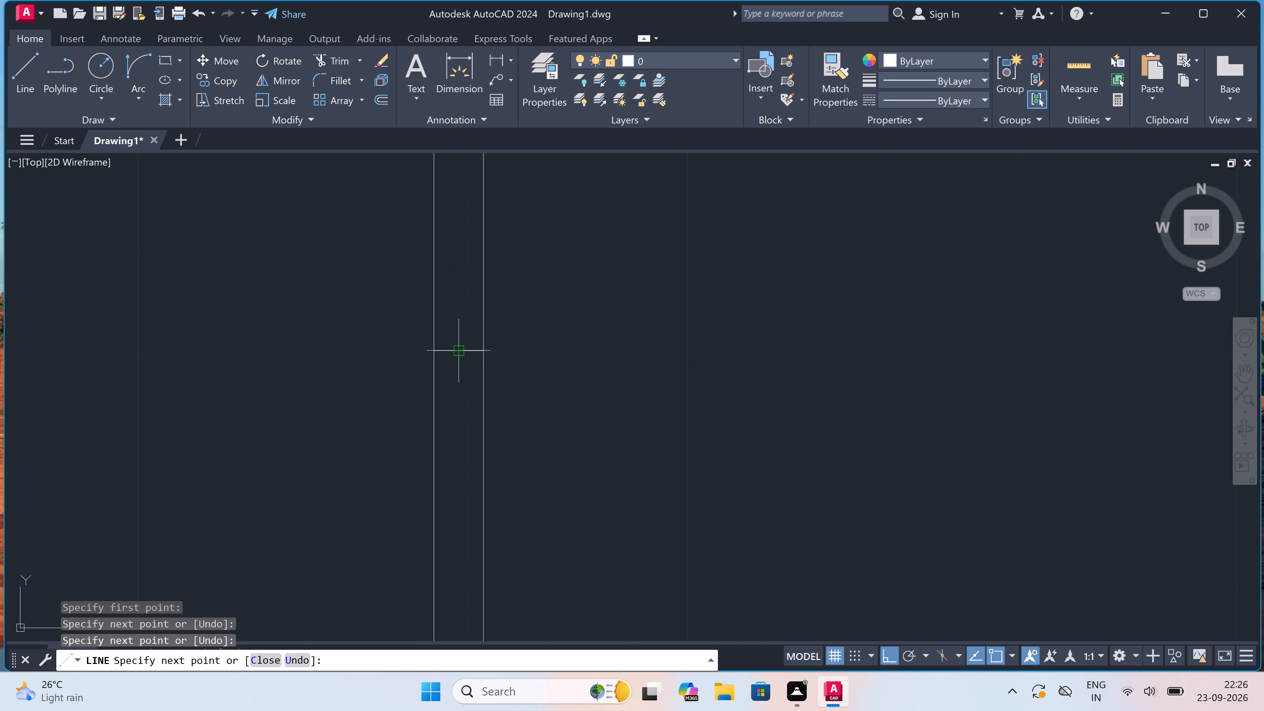
text(5')
key(space)
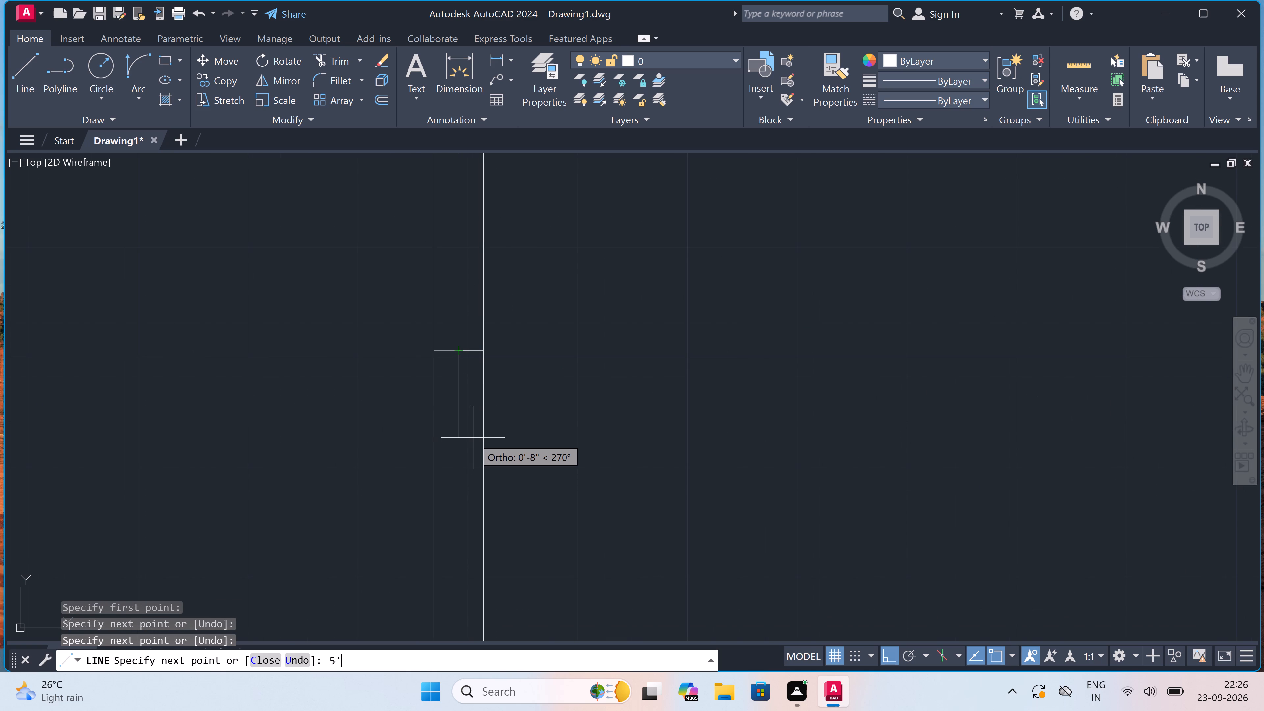
scroll(474, 436, down, 3)
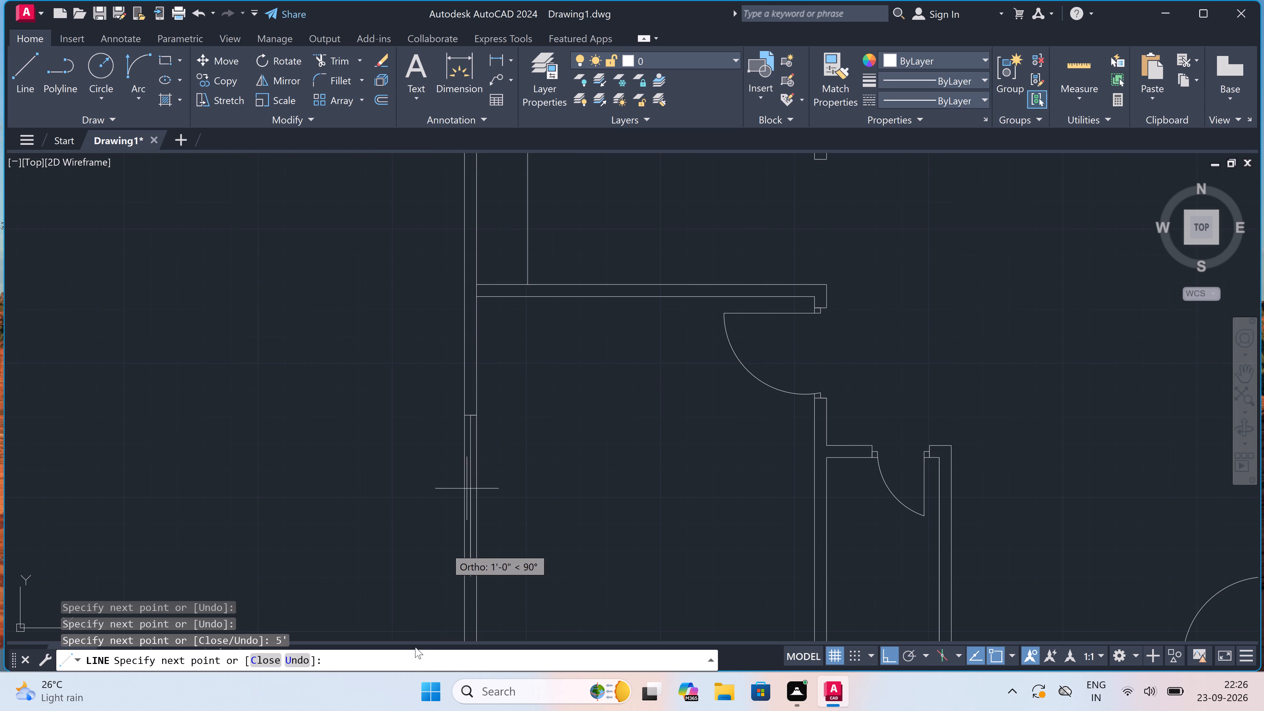
scroll(421, 641, up, 2)
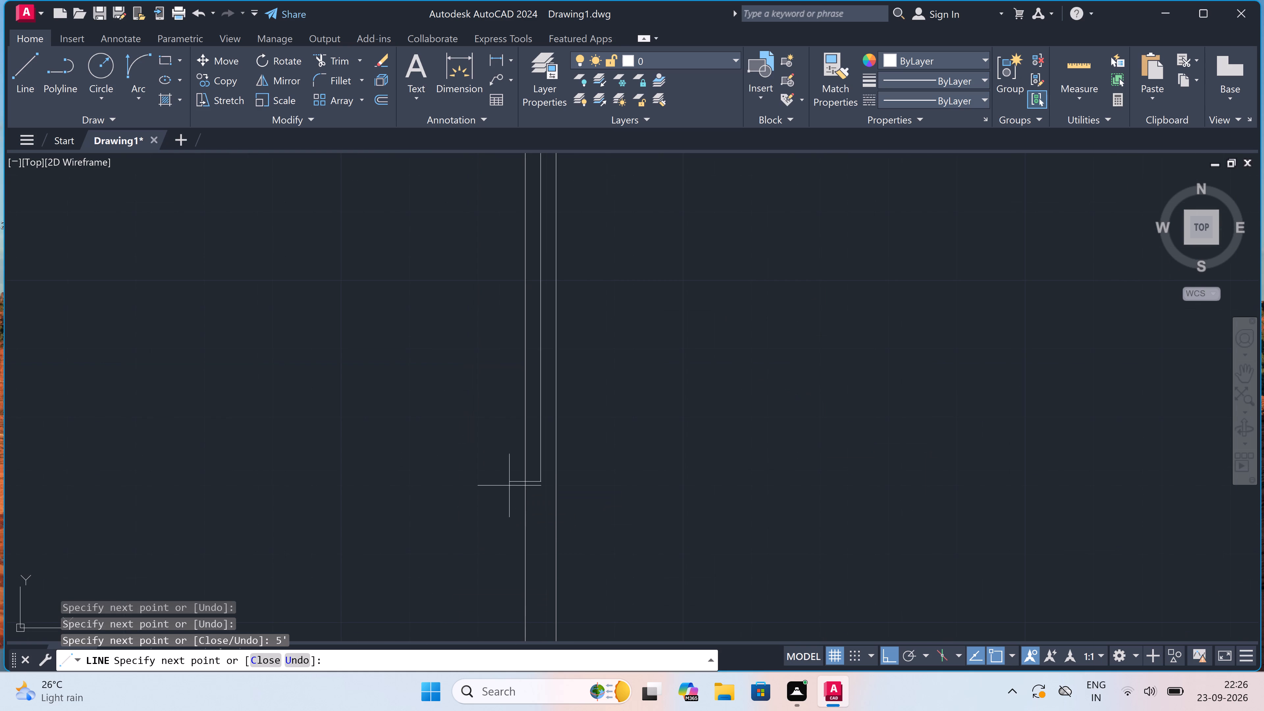
click(526, 480)
click(557, 480)
key(Escape)
Draw a 5' window in the lower left room's bottom wall, with end lines across the wall and a centre line between them.
scroll(523, 408, down, 4)
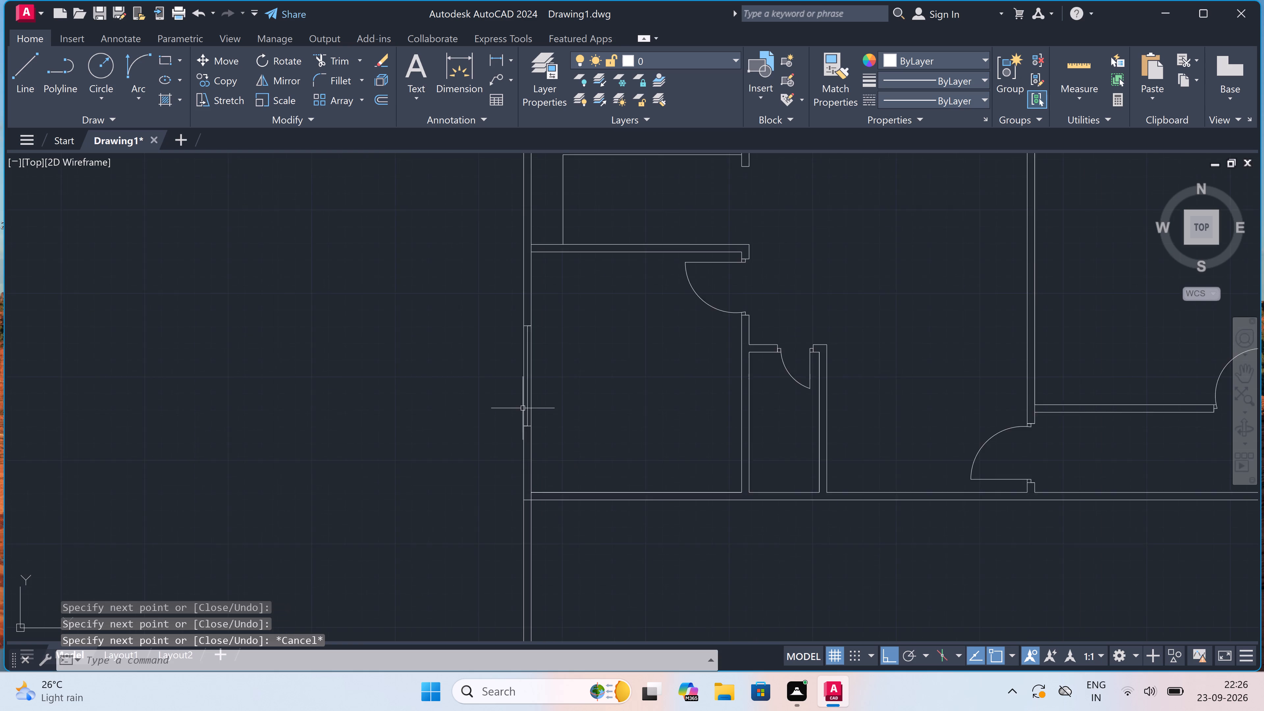
scroll(523, 408, down, 1)
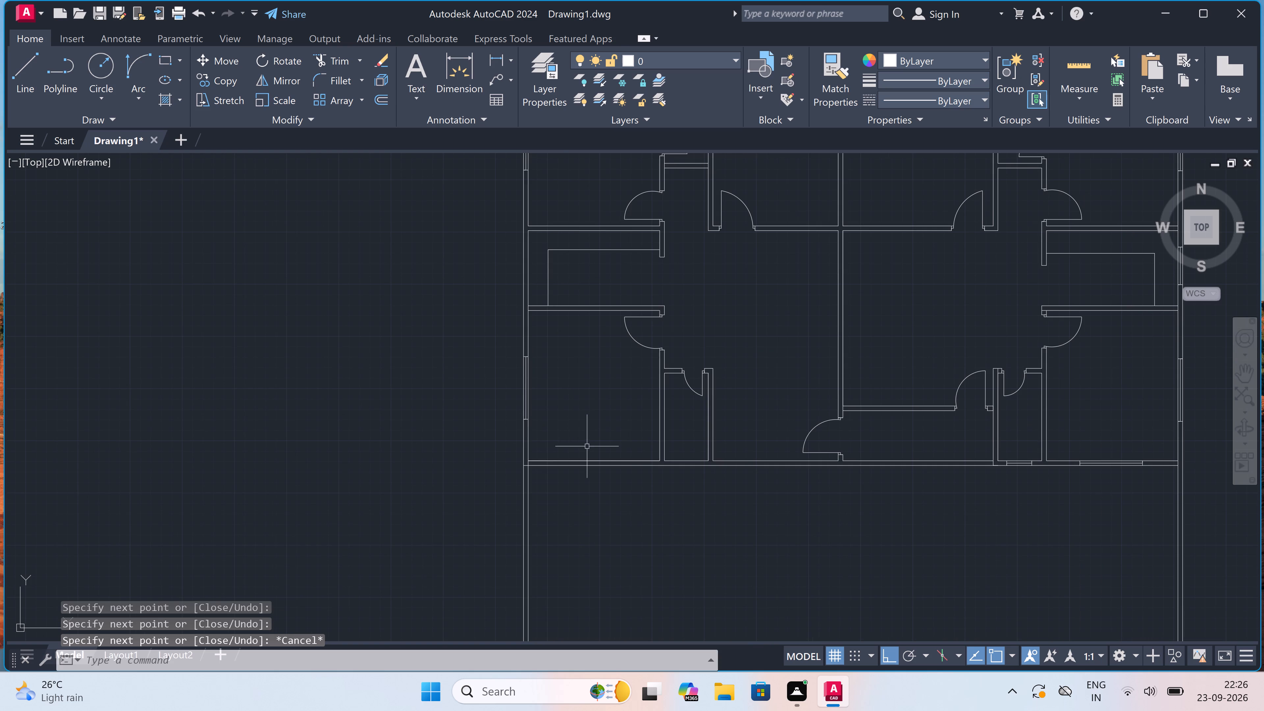
scroll(581, 467, up, 3)
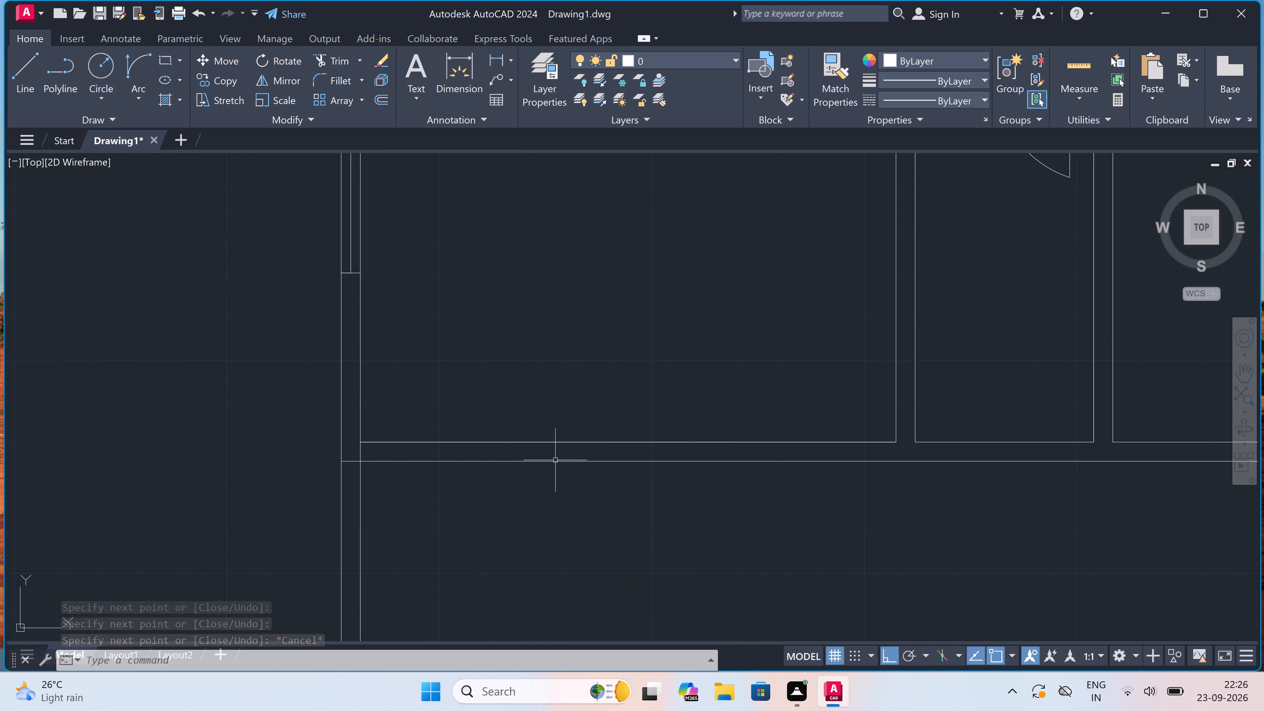
scroll(546, 456, up, 1)
key(space)
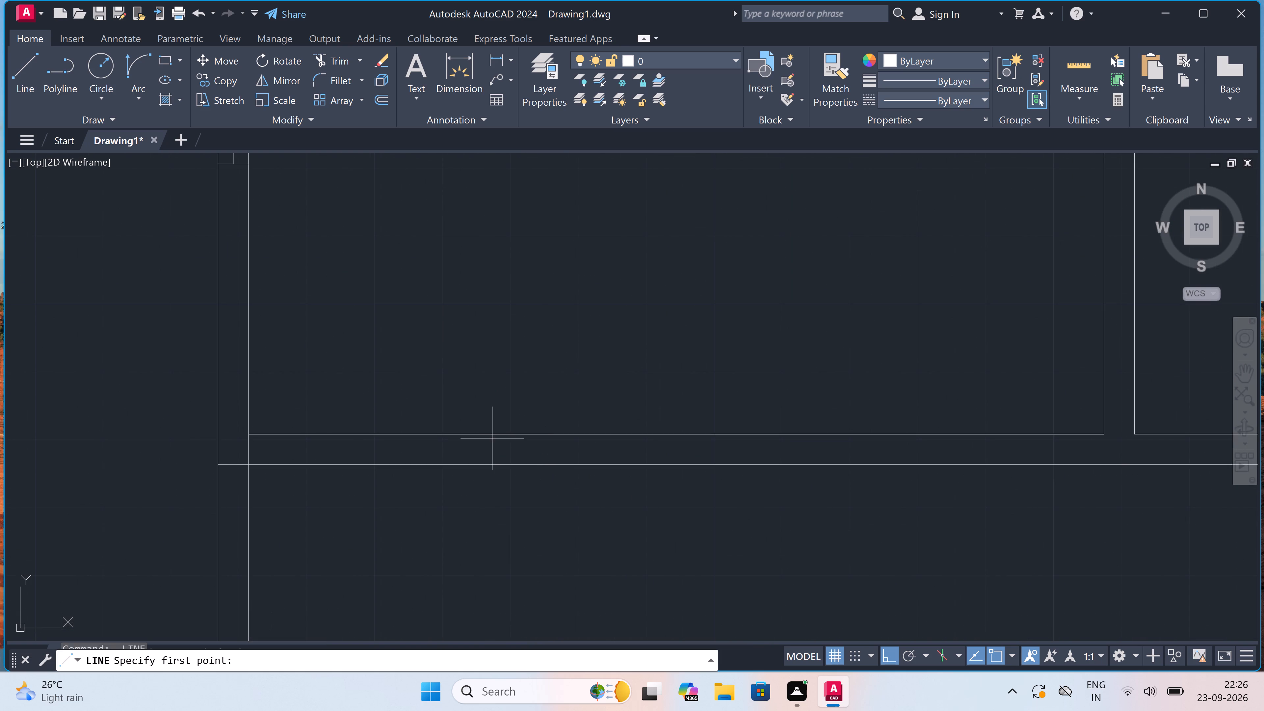
click(487, 434)
click(487, 466)
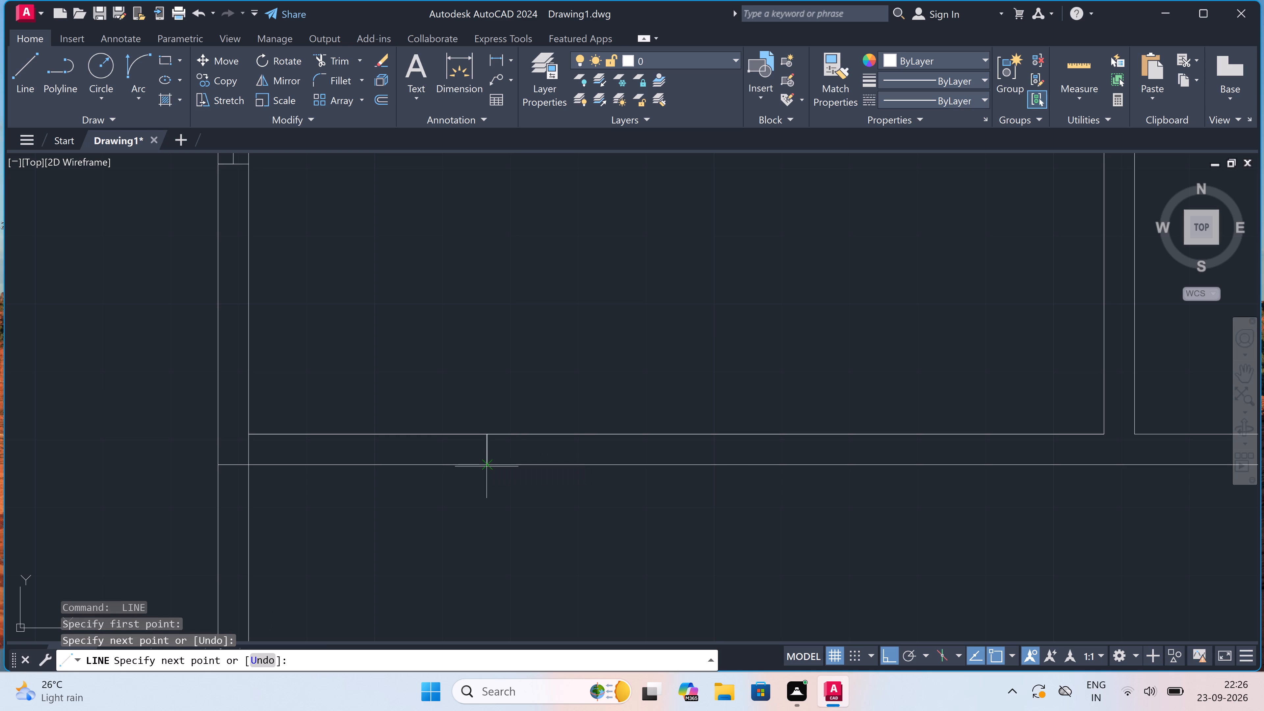
click(488, 448)
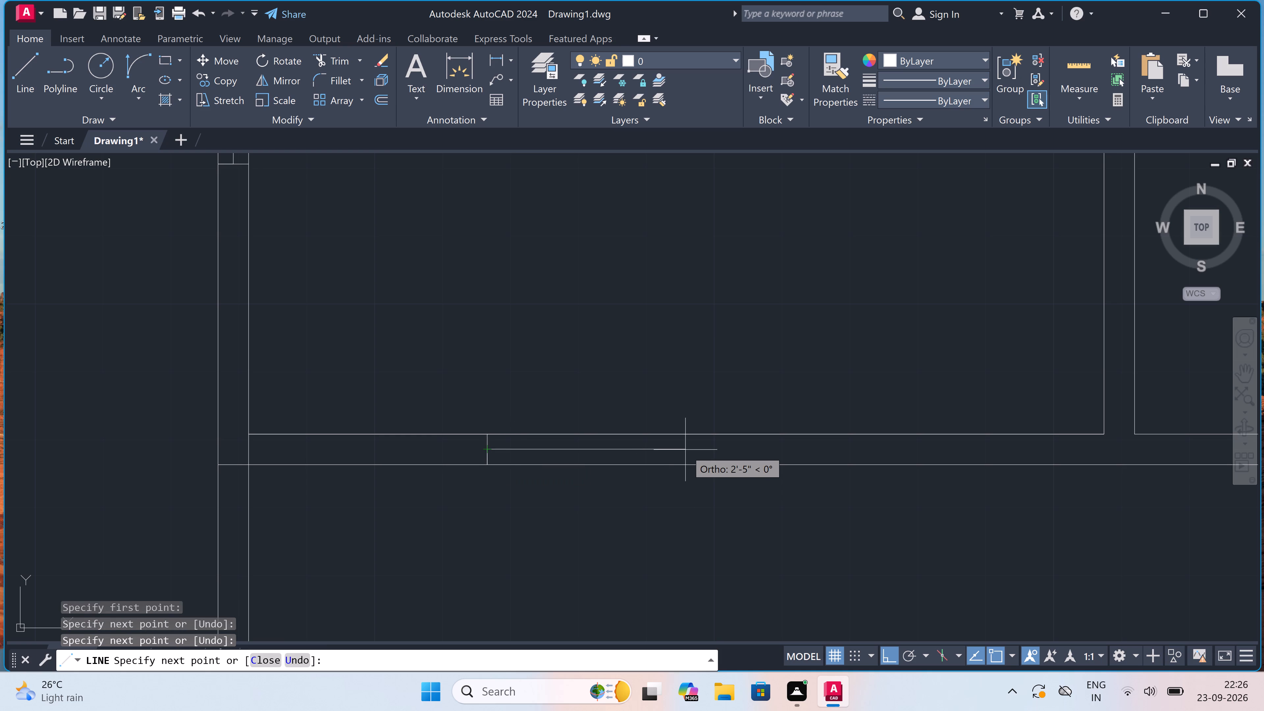
text(5')
key(space)
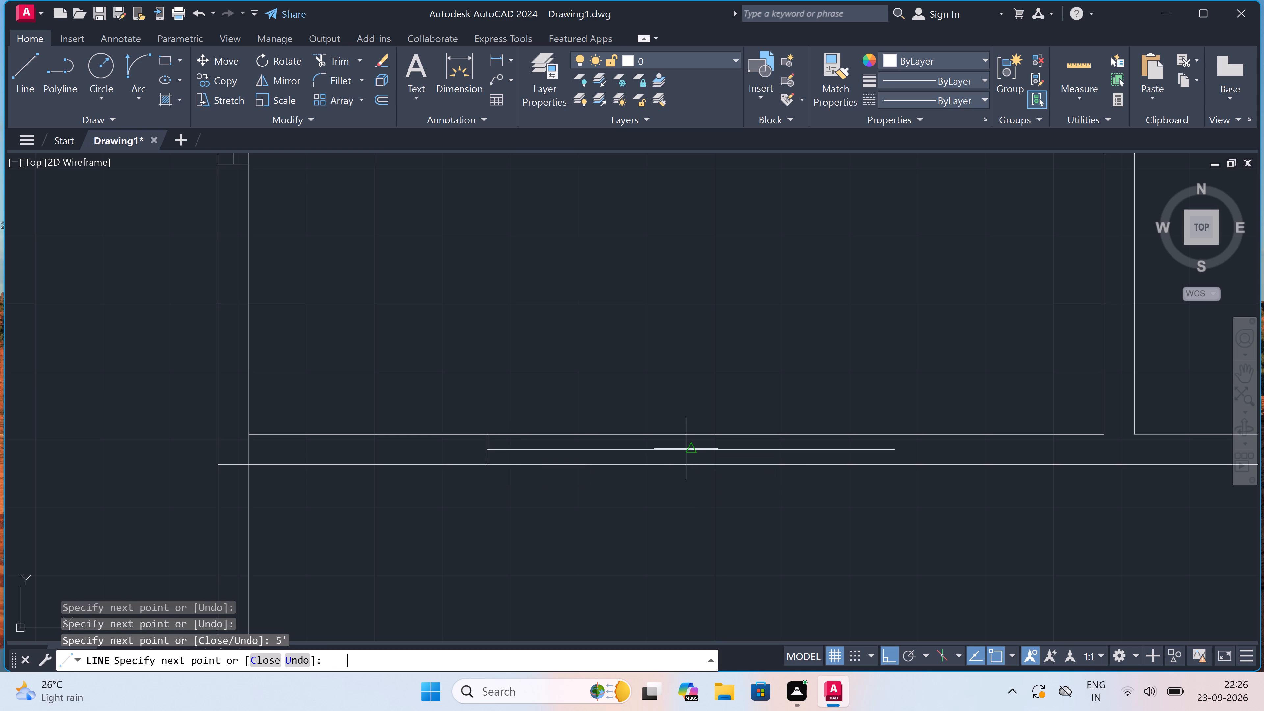
click(898, 438)
click(898, 462)
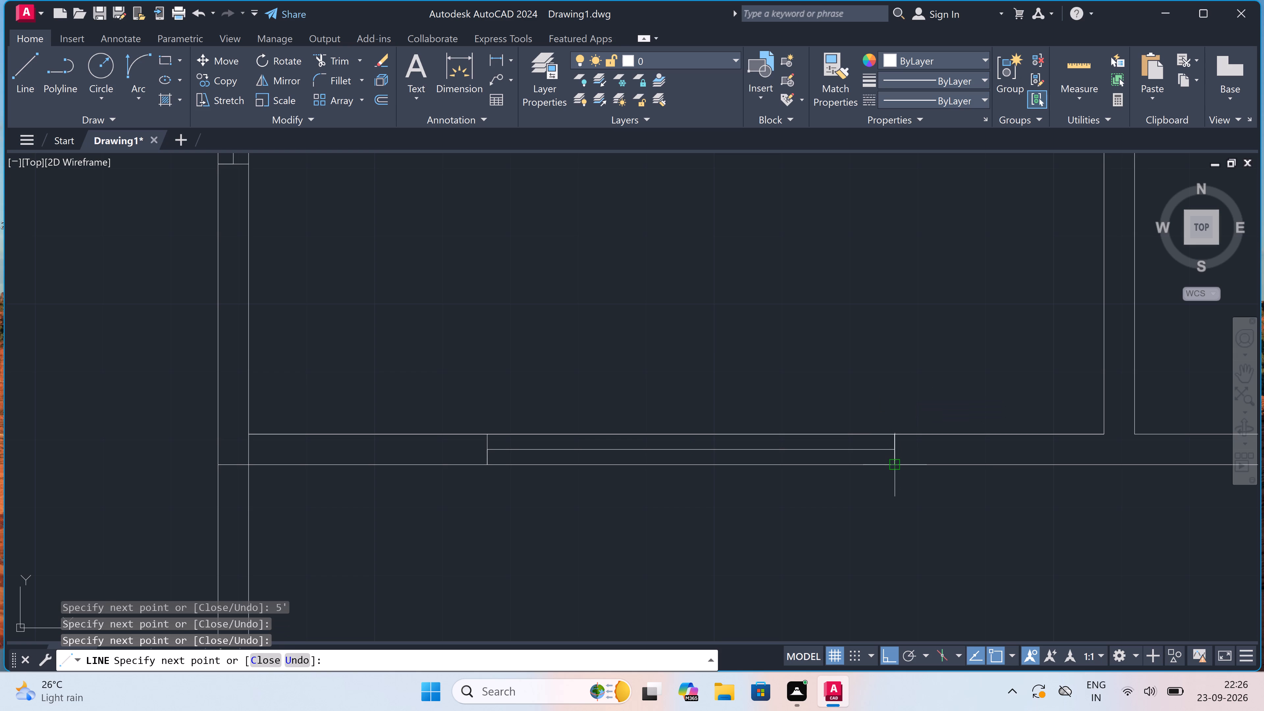
key(Escape)
Draw a 2' window in the bottom wall of the narrow room beside the lower left room, with end lines and a centre line.
scroll(823, 436, down, 5)
scroll(953, 417, up, 1)
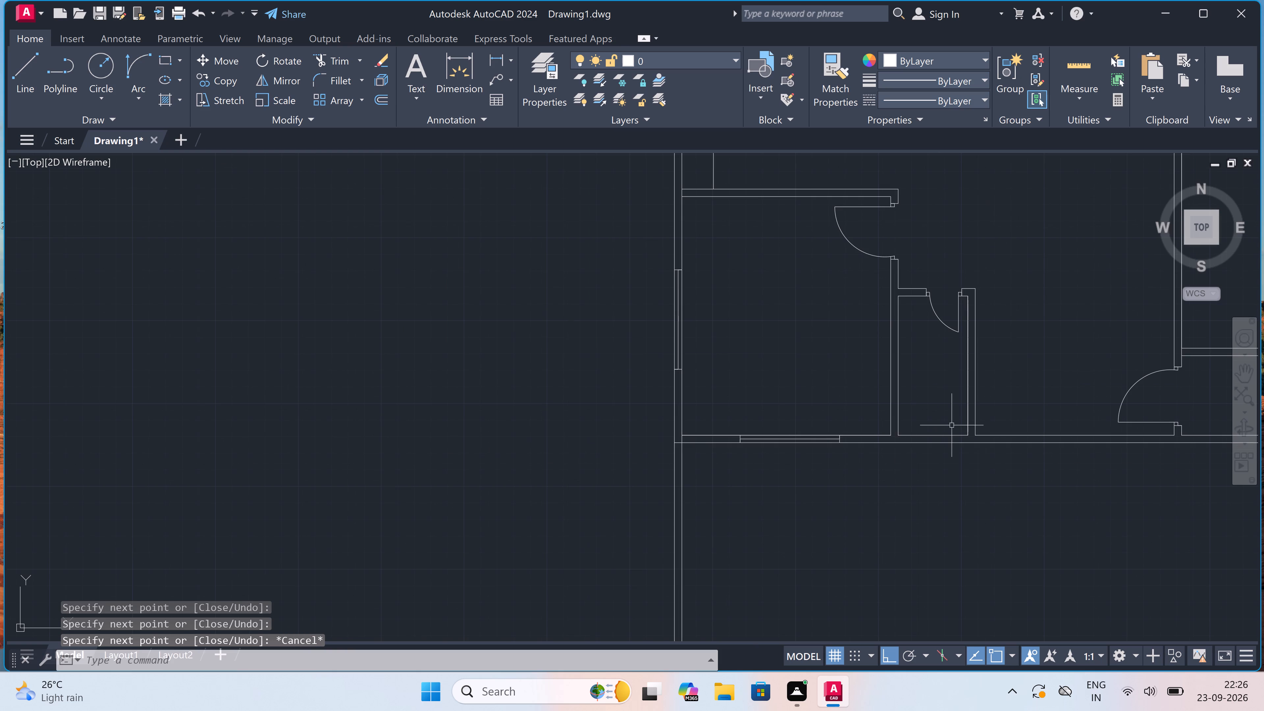
scroll(953, 417, up, 2)
key(space)
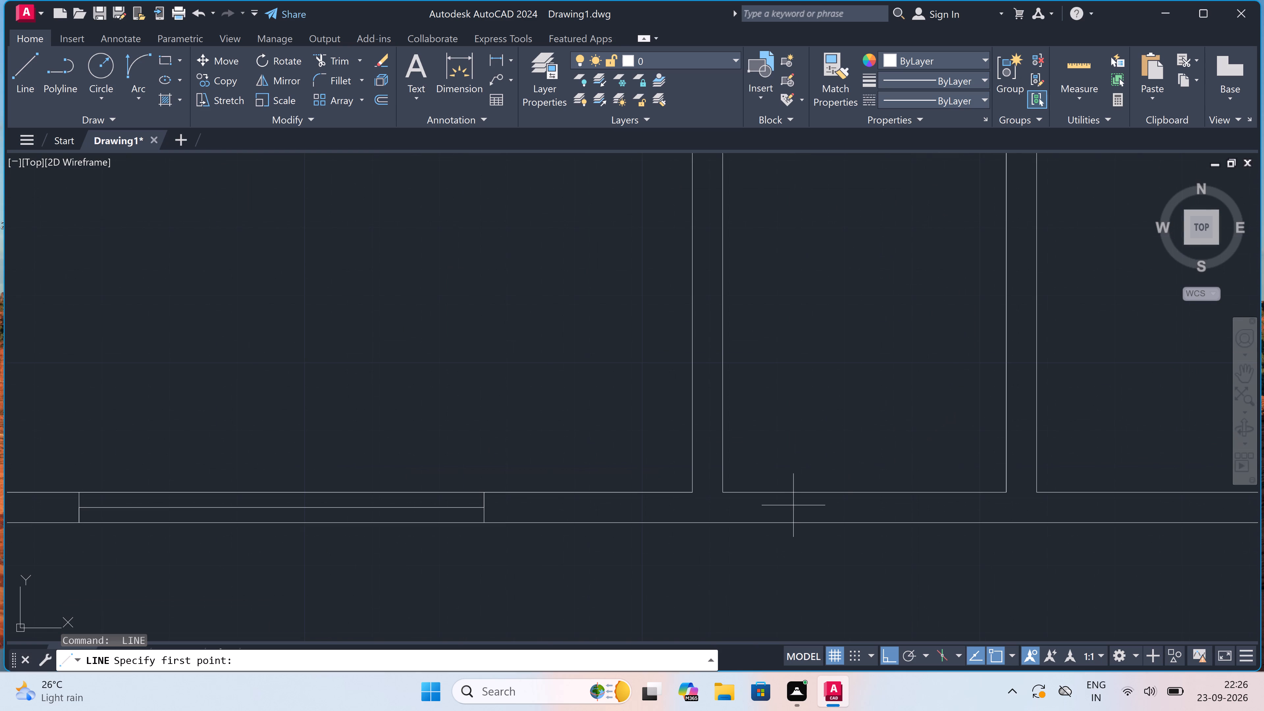
click(804, 493)
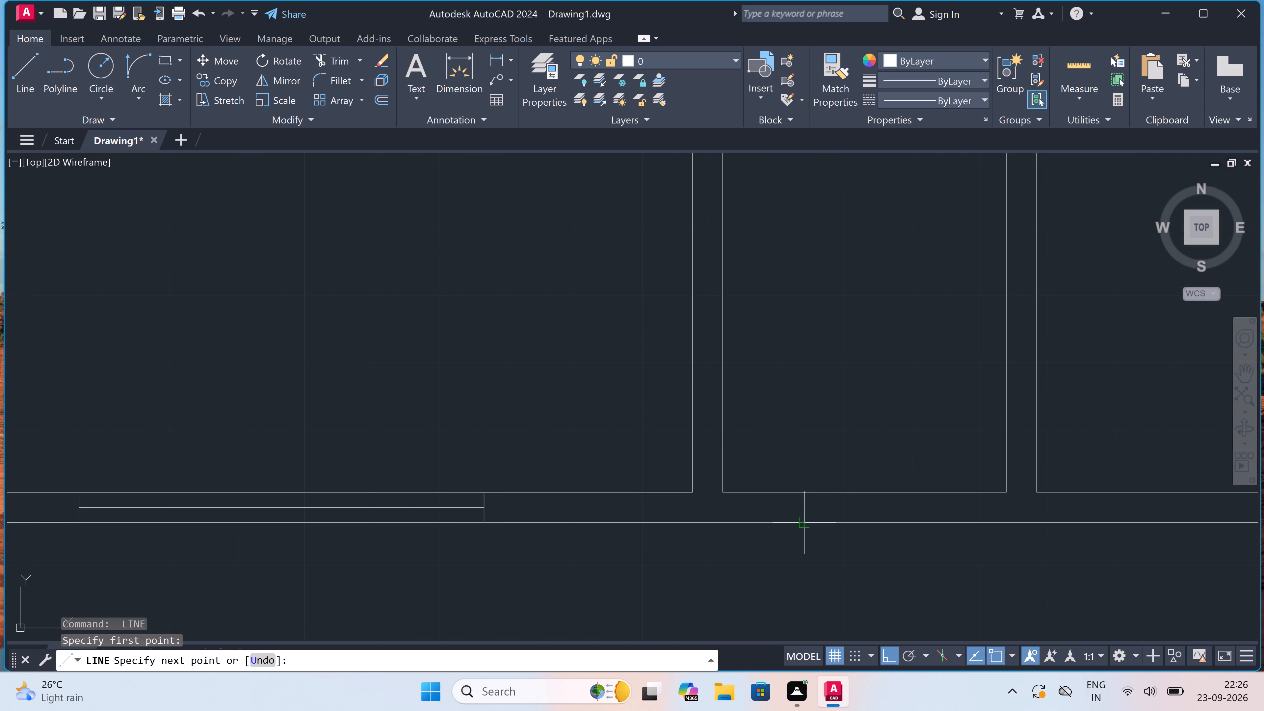
click(807, 522)
drag(809, 508, 818, 508)
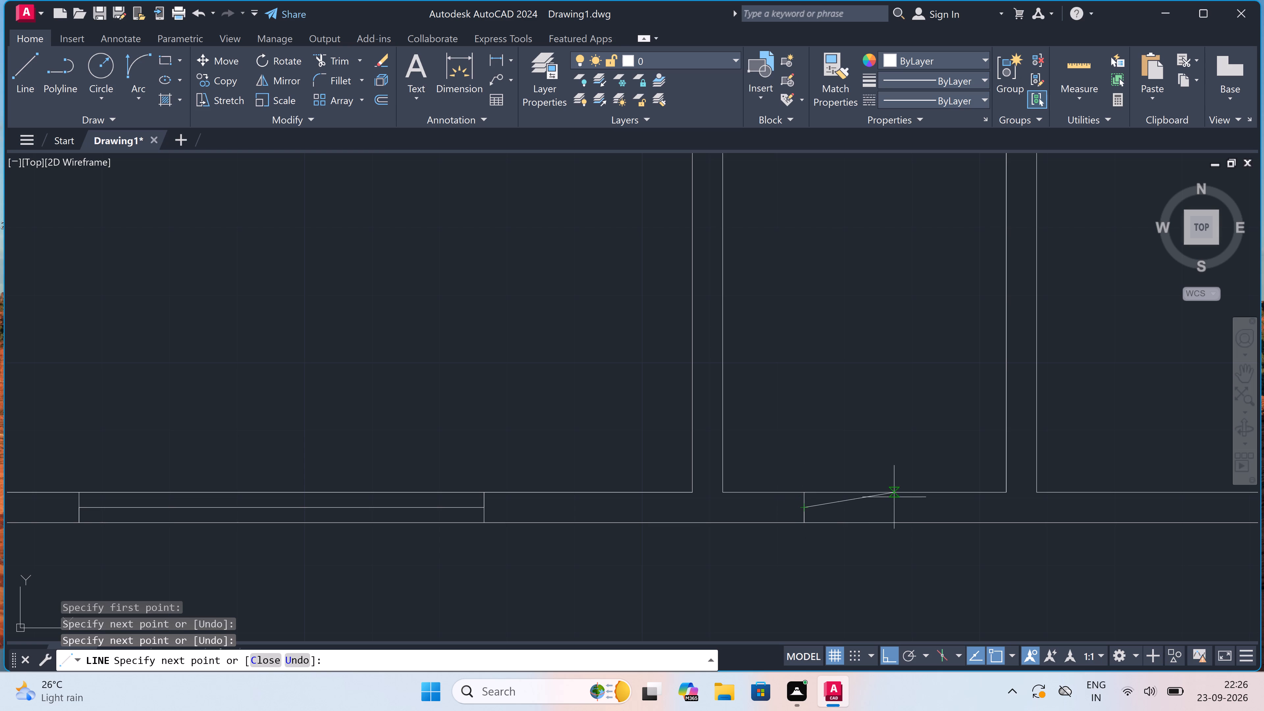
text(2')
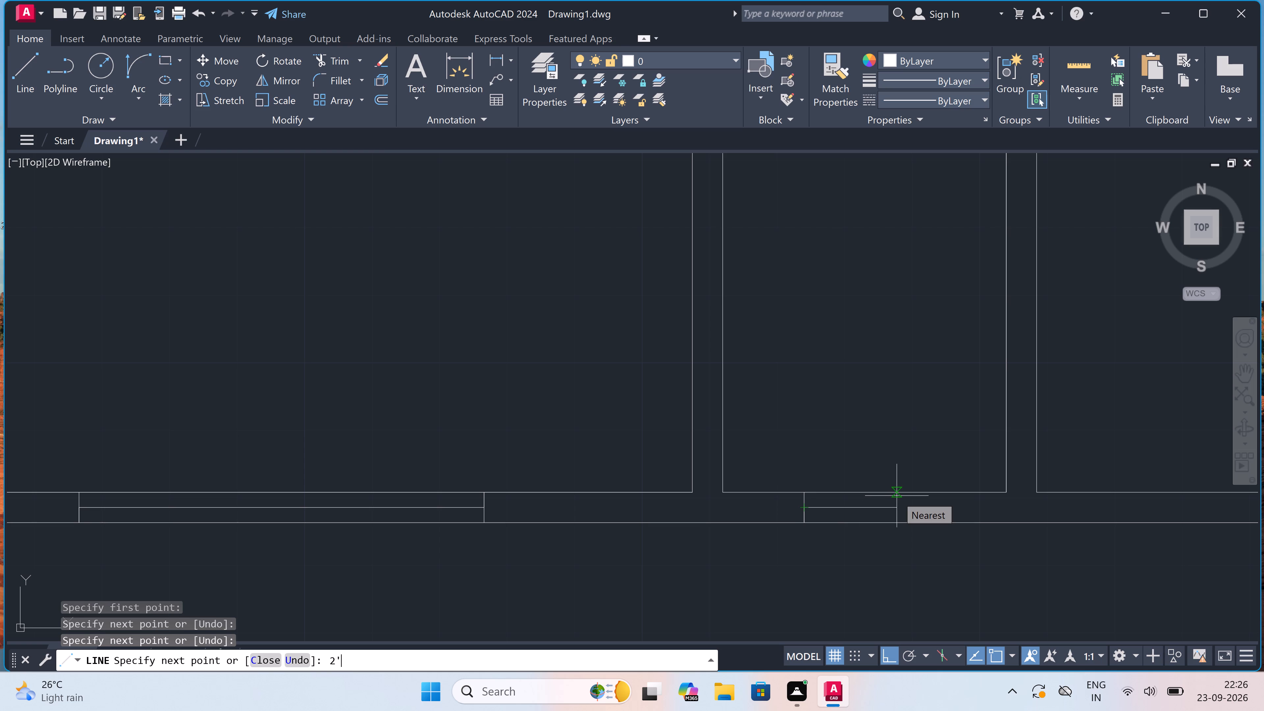
key(space)
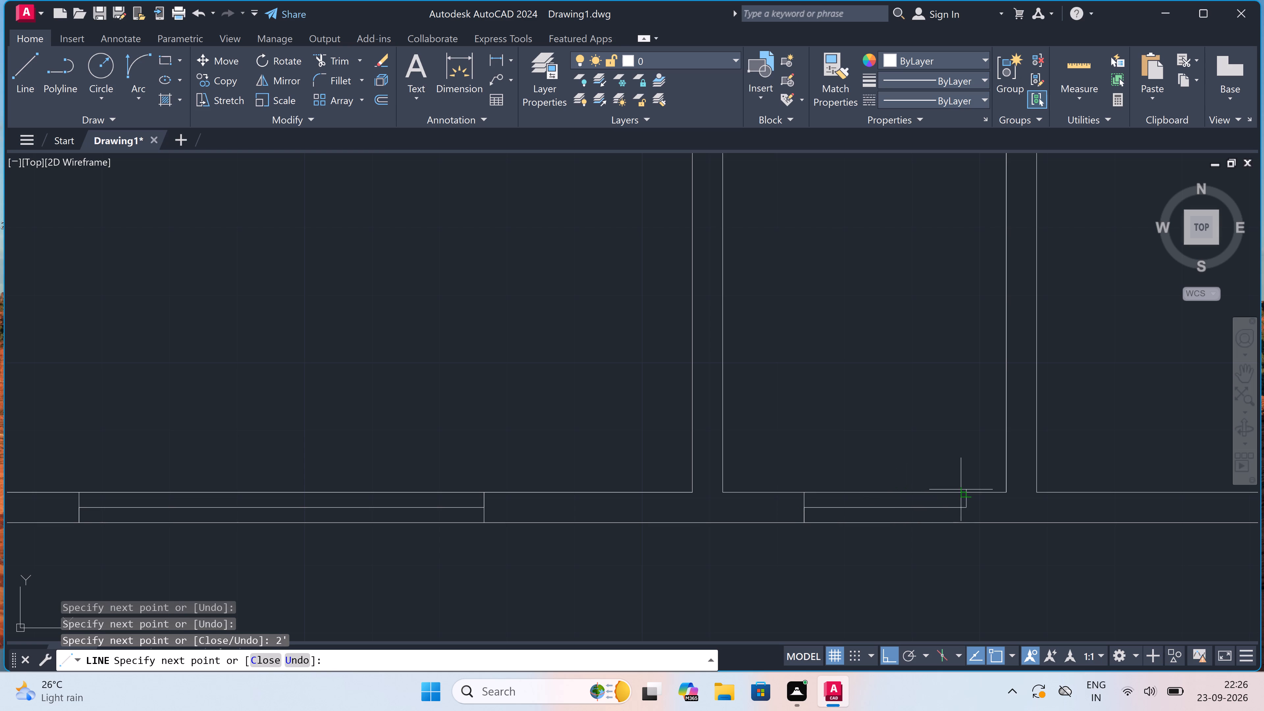
click(969, 490)
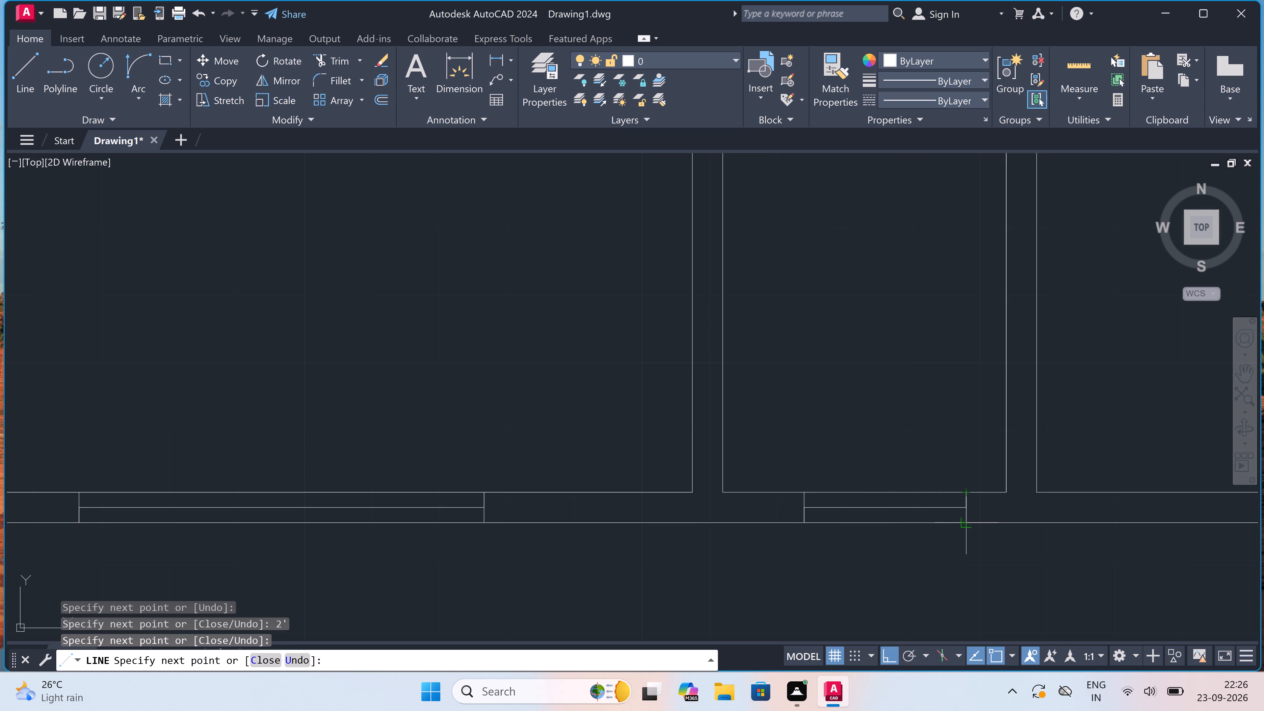
click(970, 523)
key(Escape)
scroll(888, 420, down, 2)
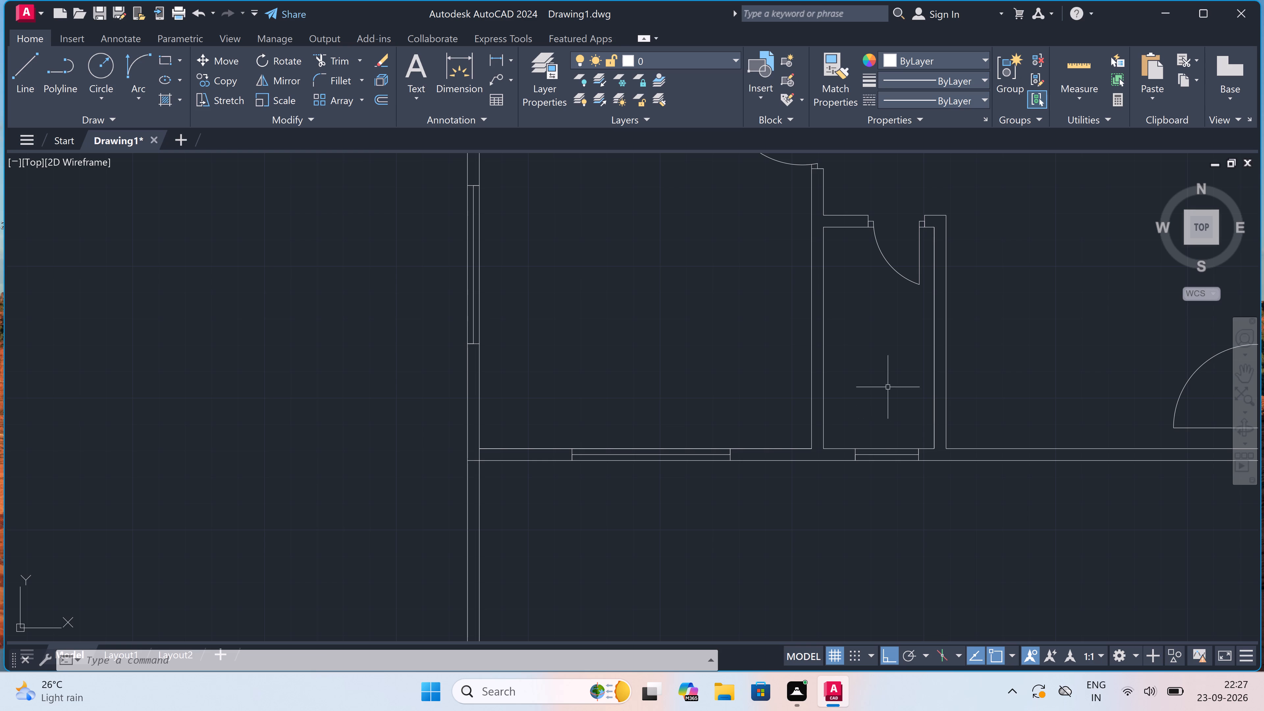
scroll(665, 353, down, 2)
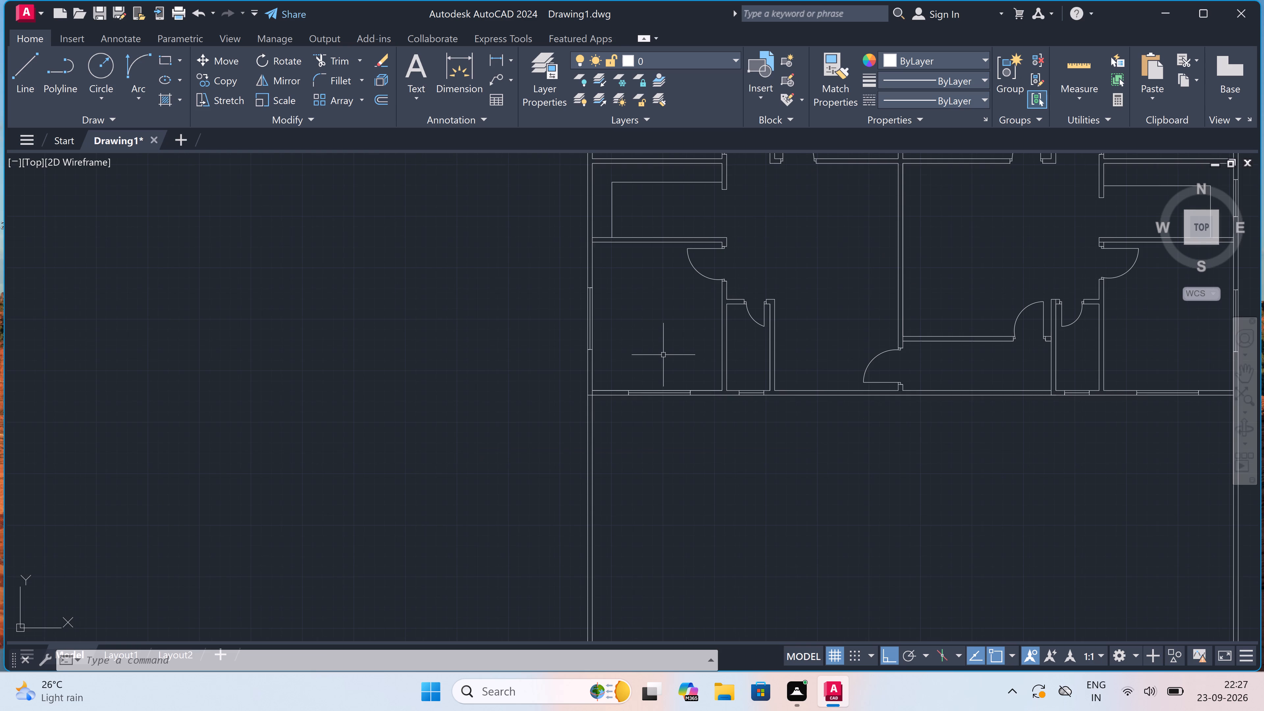
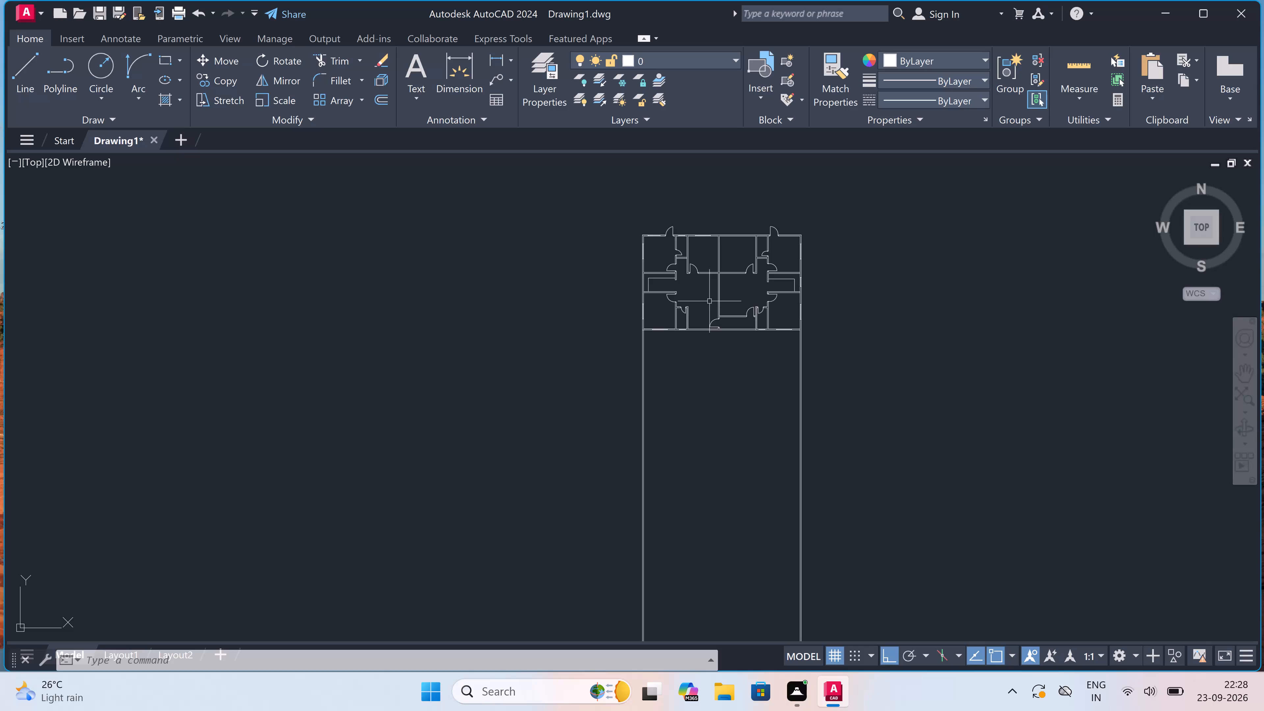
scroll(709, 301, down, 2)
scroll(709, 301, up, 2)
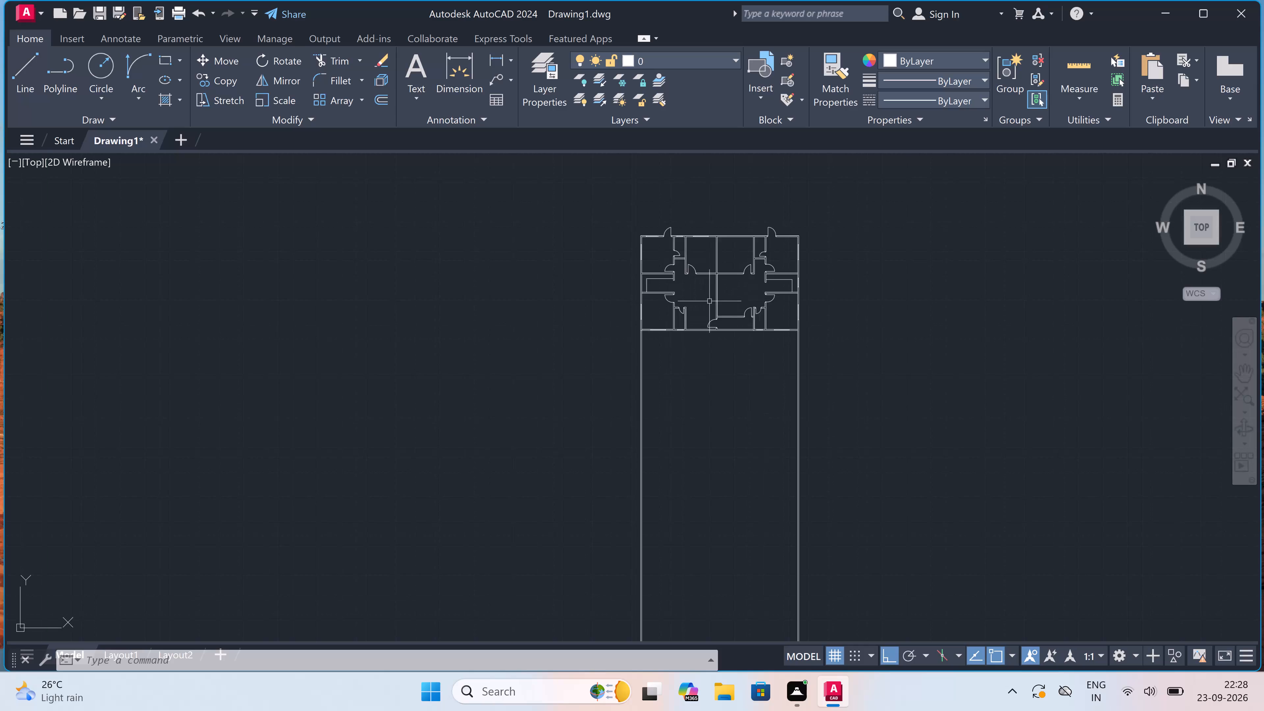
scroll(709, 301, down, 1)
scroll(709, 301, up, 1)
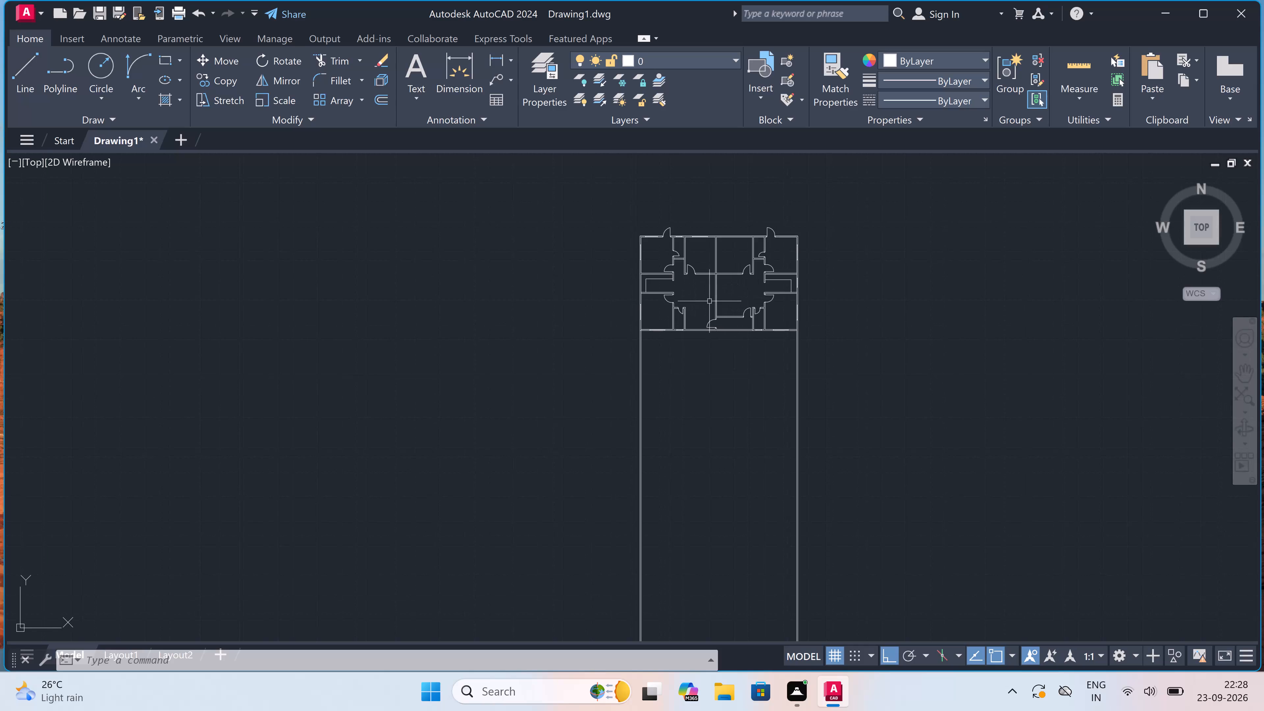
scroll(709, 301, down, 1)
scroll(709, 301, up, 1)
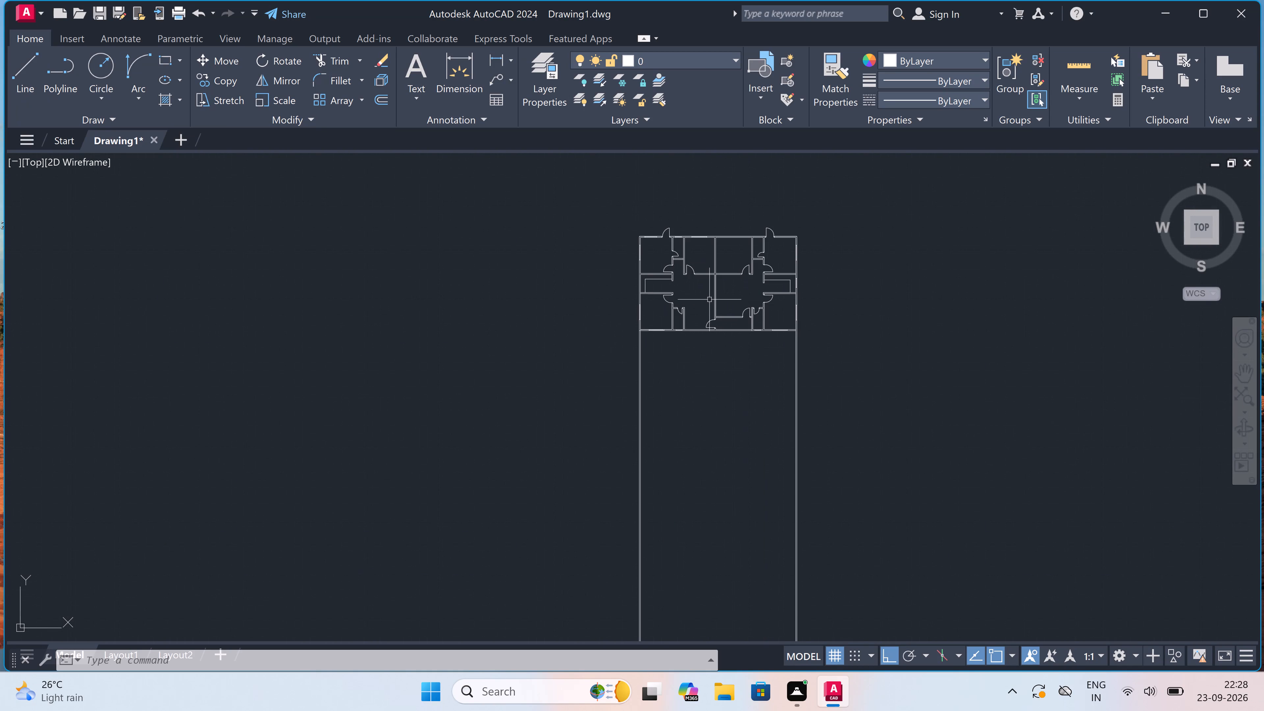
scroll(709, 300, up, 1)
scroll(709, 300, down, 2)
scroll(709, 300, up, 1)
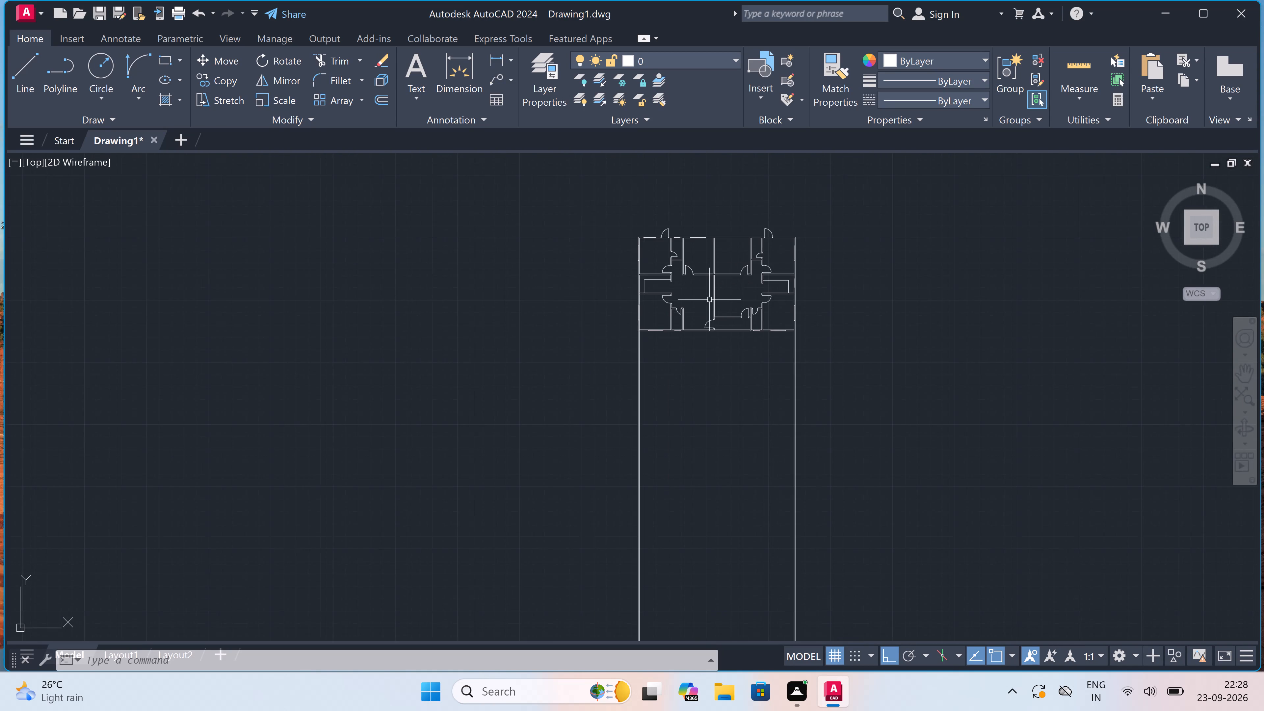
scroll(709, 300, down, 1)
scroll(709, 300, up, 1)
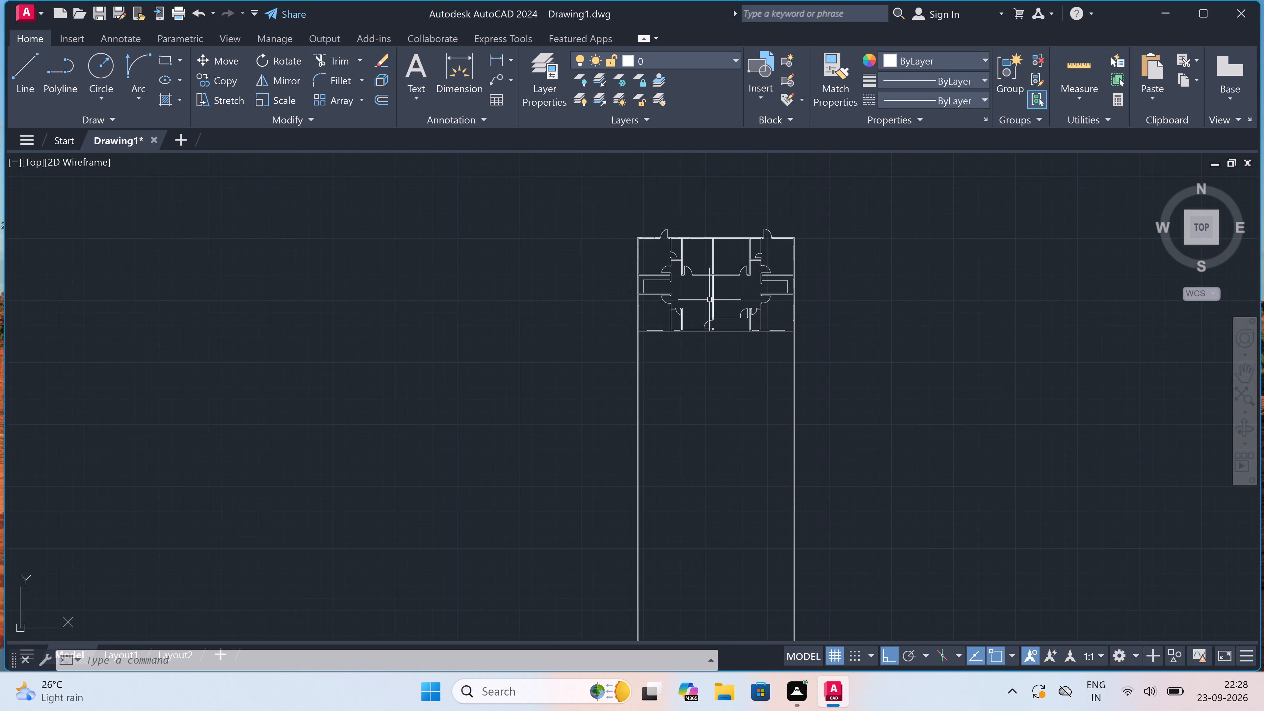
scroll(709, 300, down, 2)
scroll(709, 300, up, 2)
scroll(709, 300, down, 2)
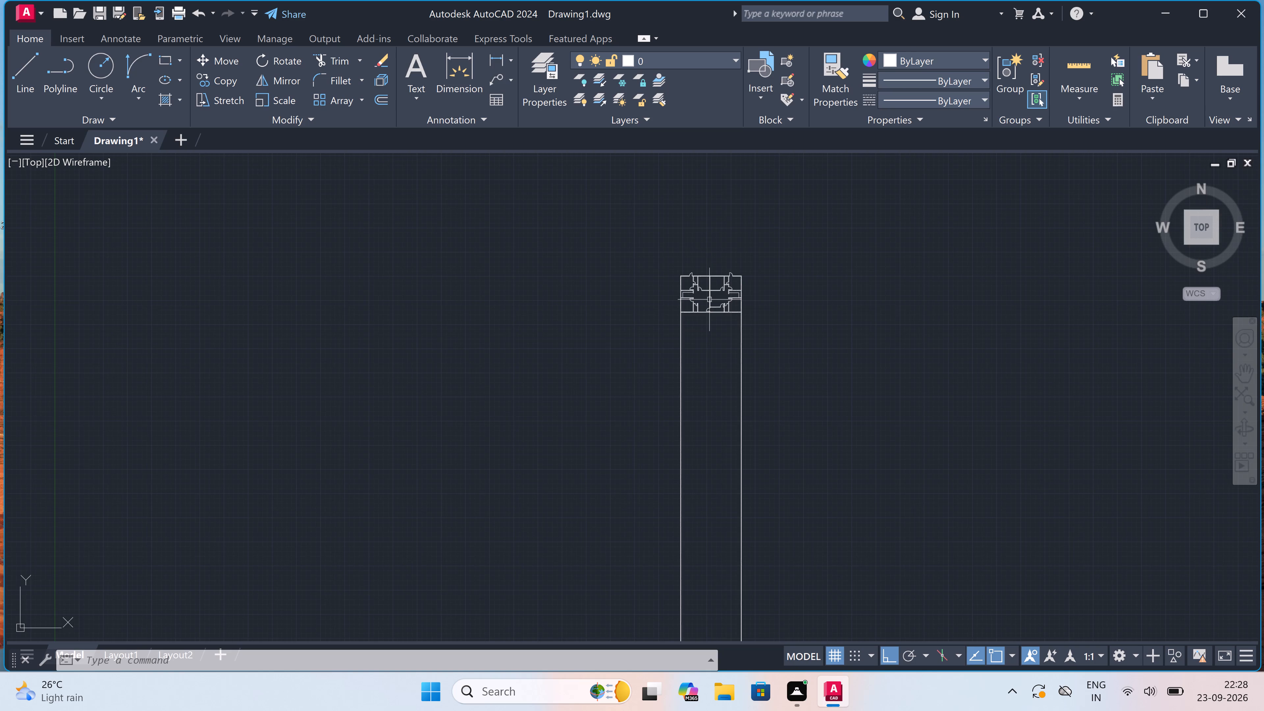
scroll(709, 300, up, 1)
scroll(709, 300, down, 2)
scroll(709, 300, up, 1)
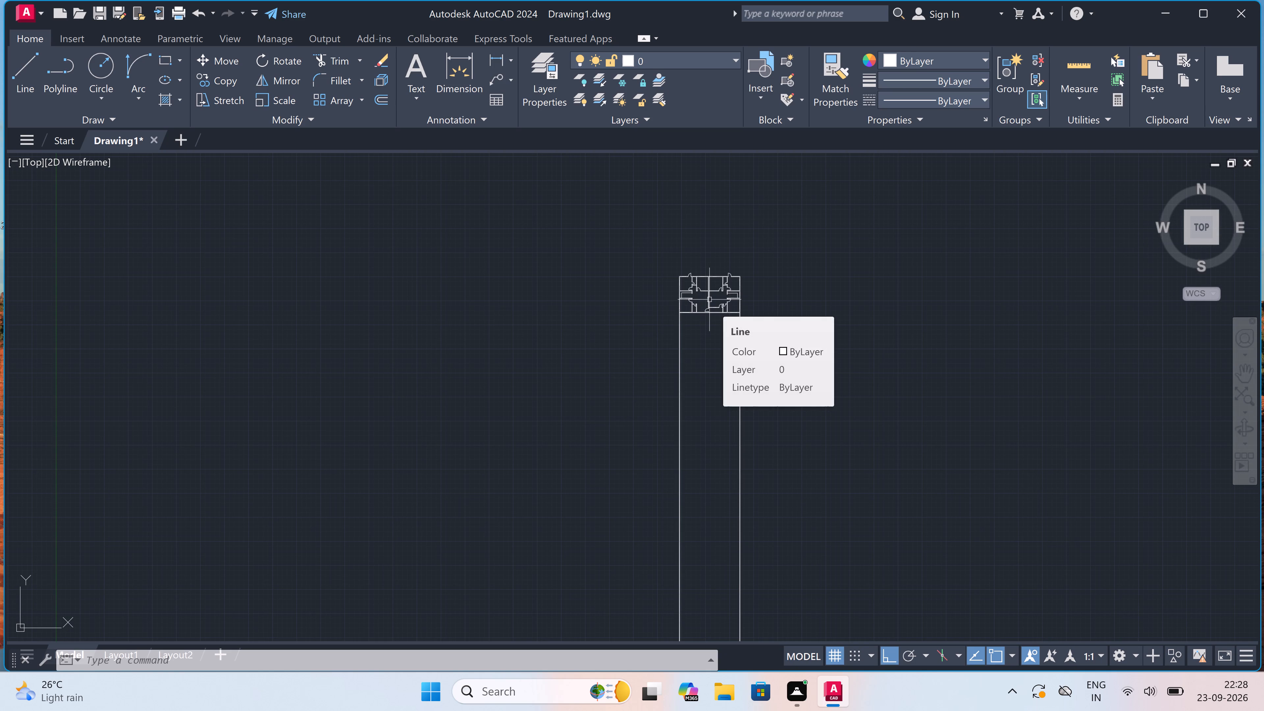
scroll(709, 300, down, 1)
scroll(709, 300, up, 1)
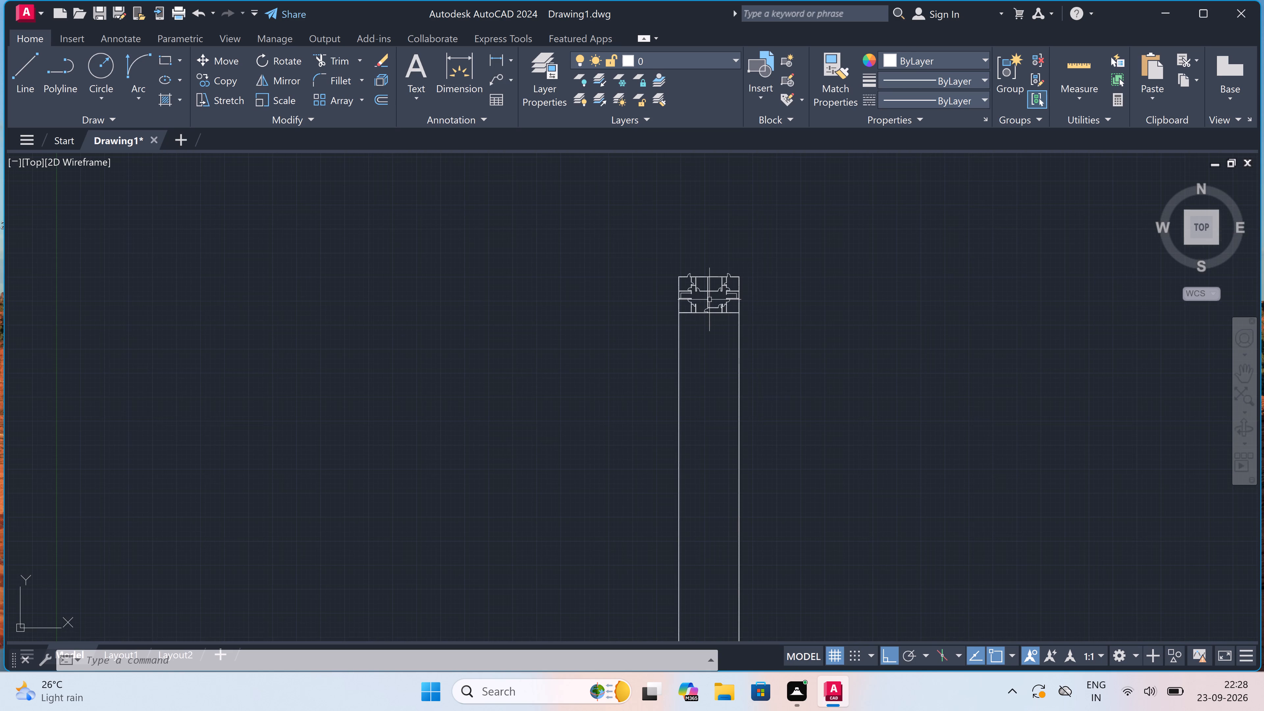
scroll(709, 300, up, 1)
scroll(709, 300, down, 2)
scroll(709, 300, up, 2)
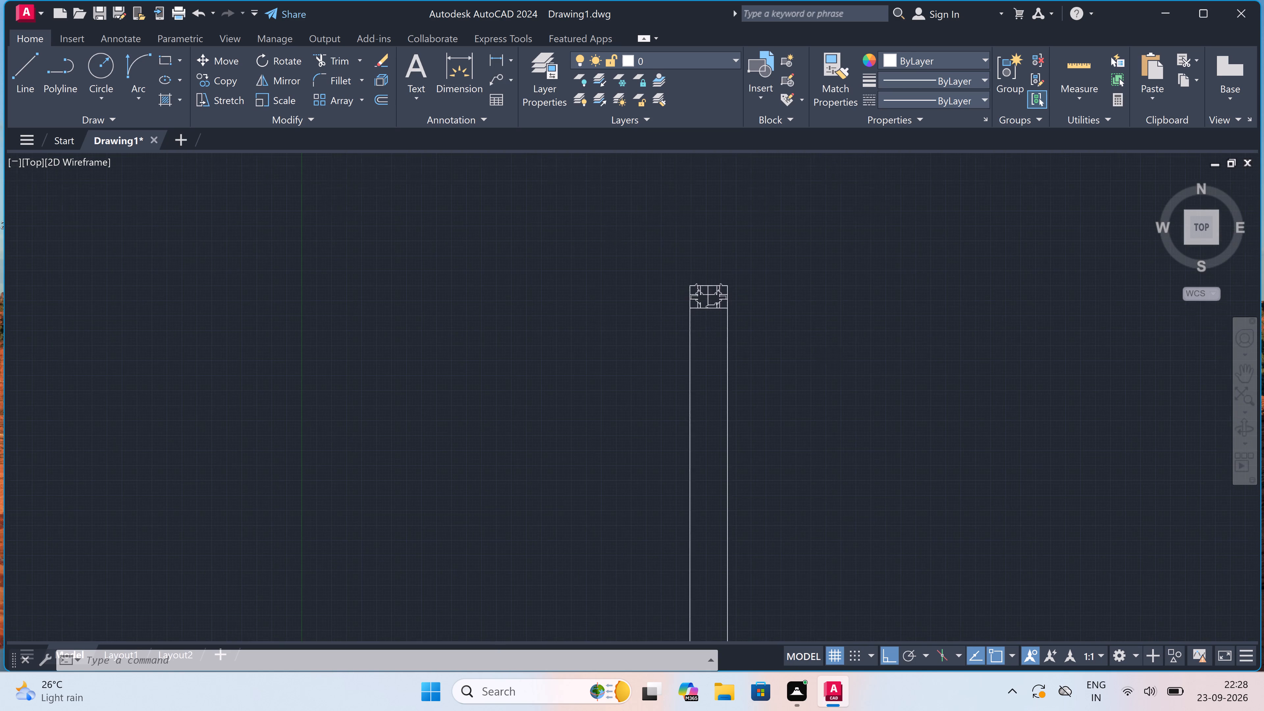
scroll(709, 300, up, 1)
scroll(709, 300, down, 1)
Draw a 5' wide window with end lines and a centre line in the top exterior wall, just right of the central partition.
scroll(715, 269, up, 2)
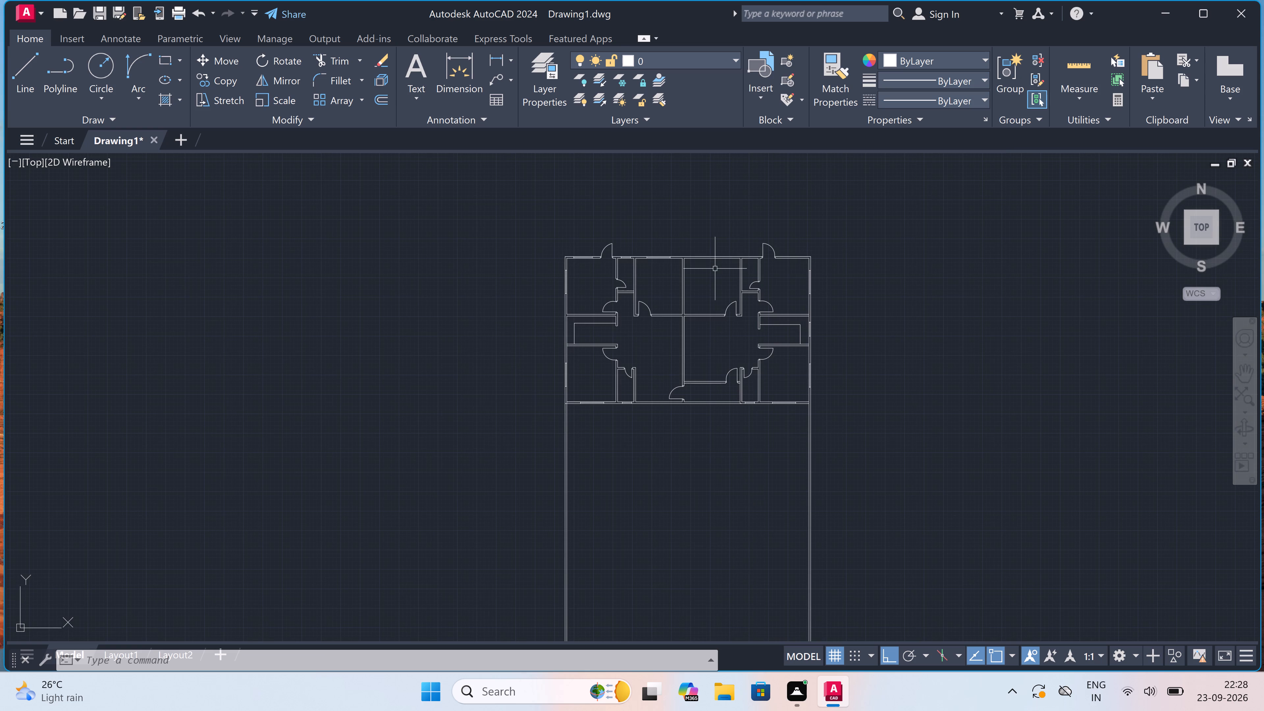
scroll(715, 269, up, 2)
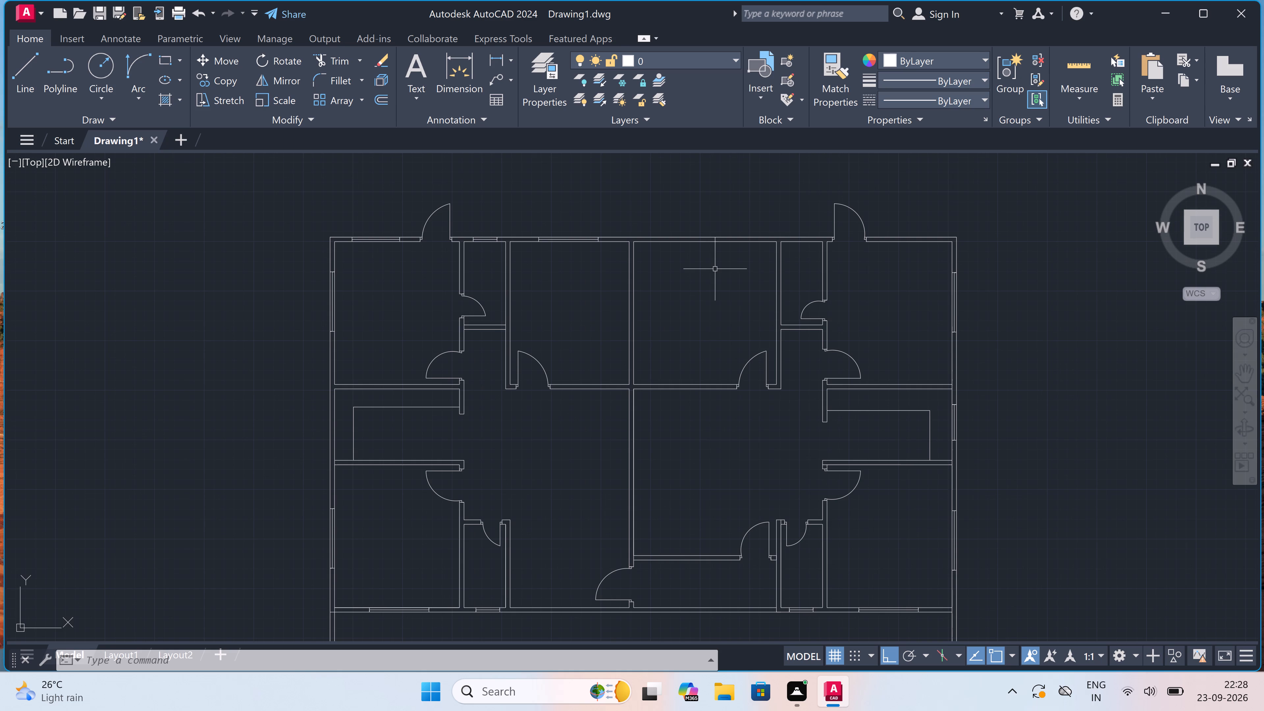
scroll(710, 240, up, 1)
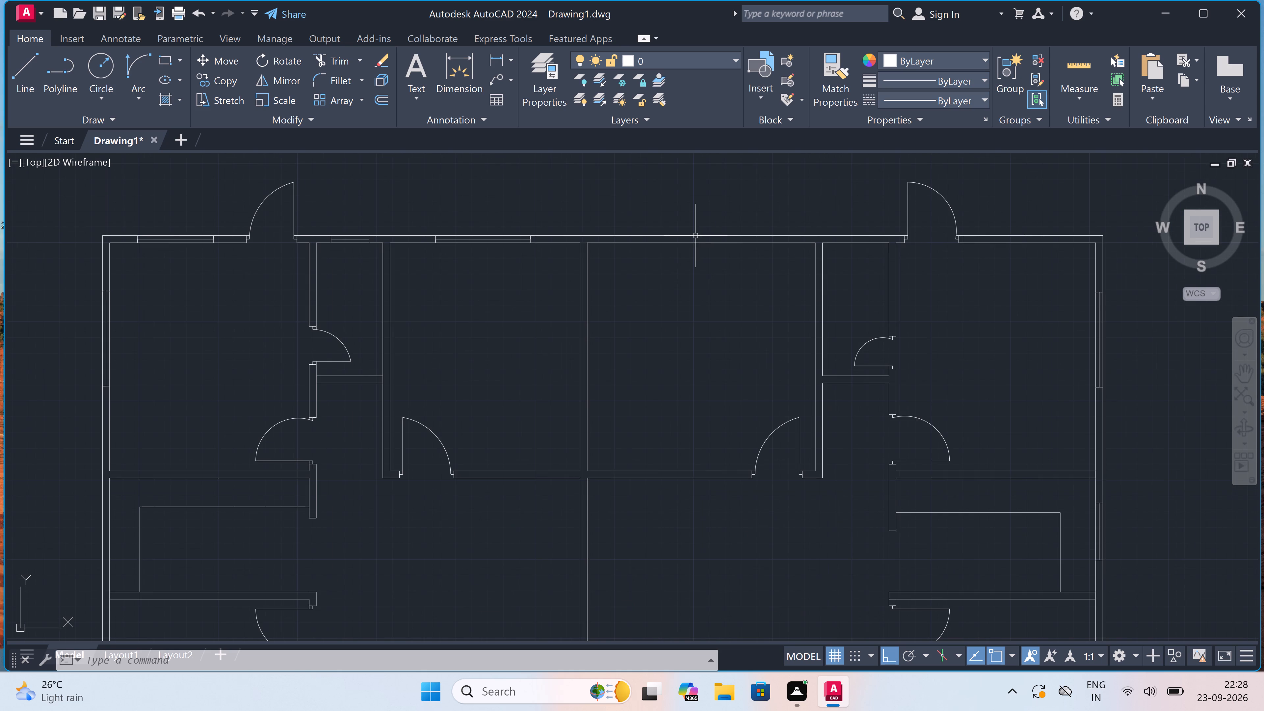
scroll(696, 236, up, 1)
key(space)
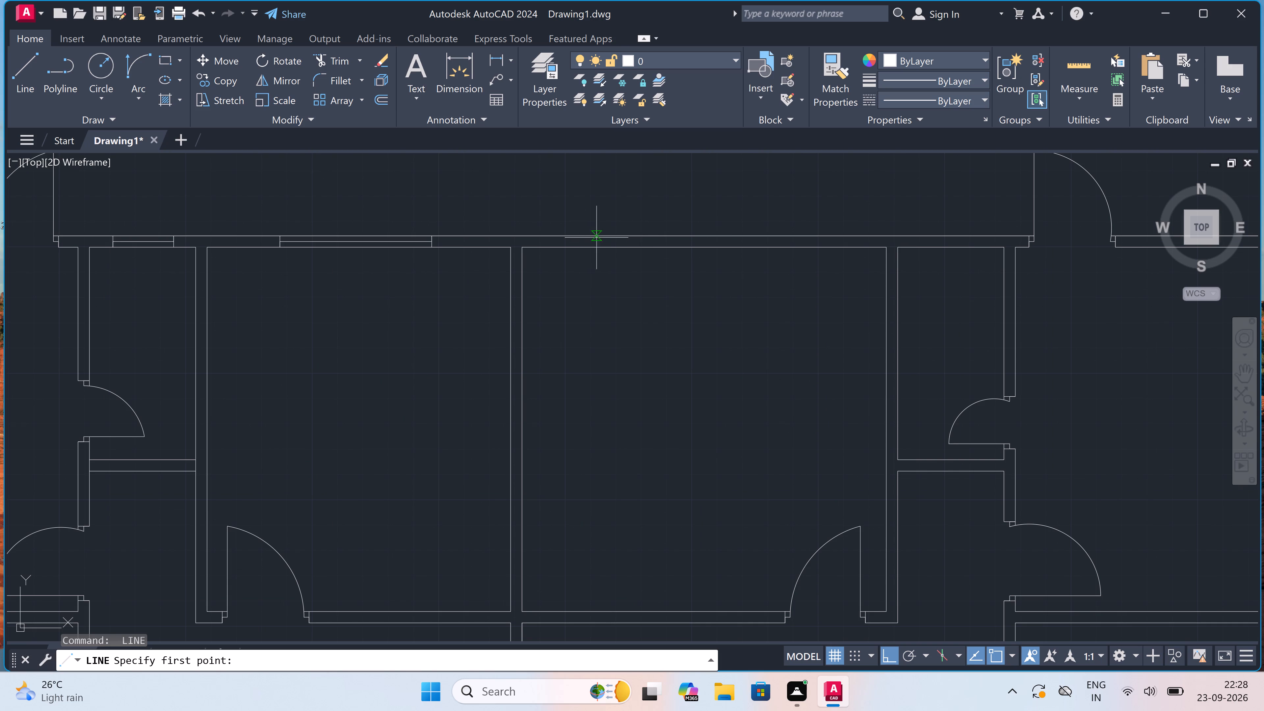
click(624, 237)
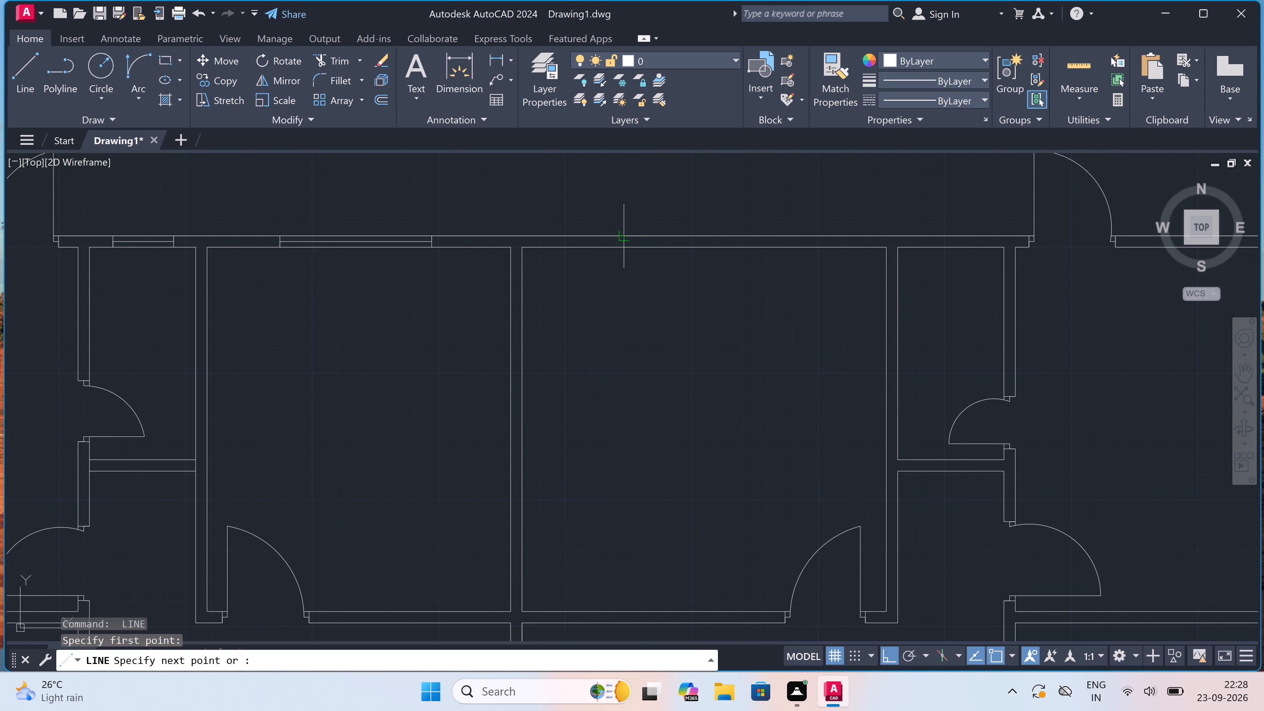
click(625, 250)
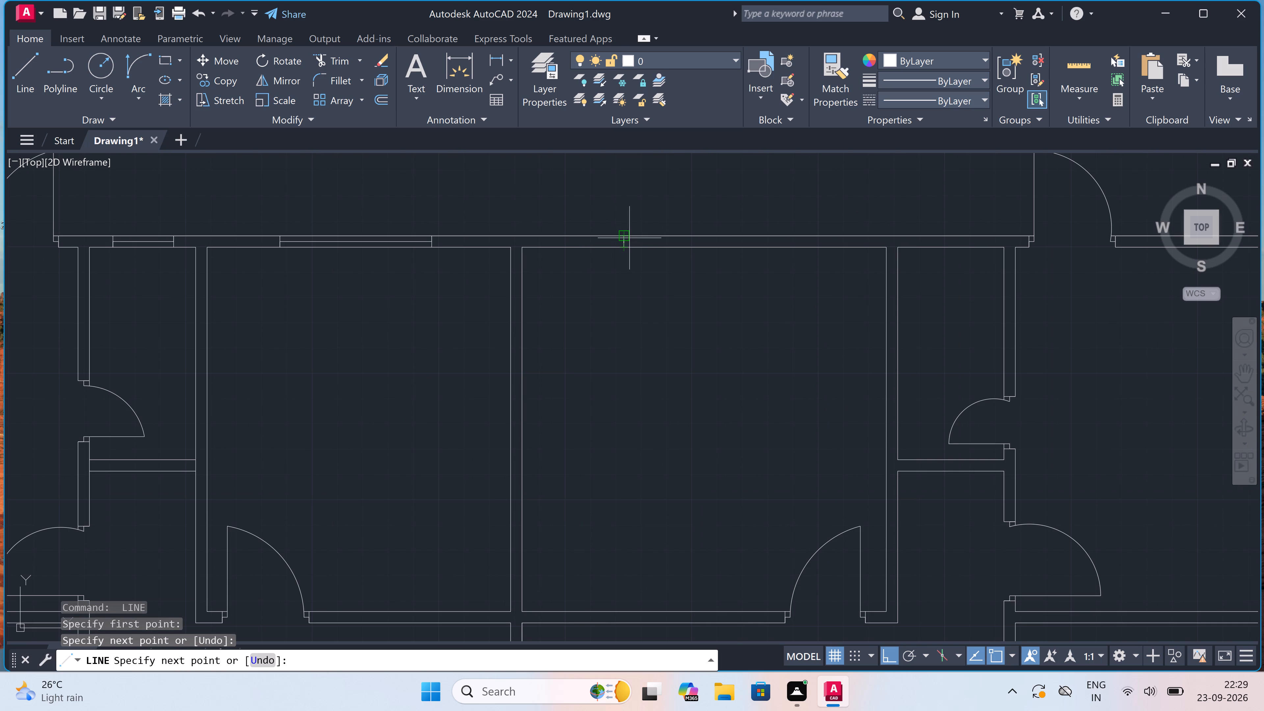
scroll(628, 239, up, 2)
click(618, 242)
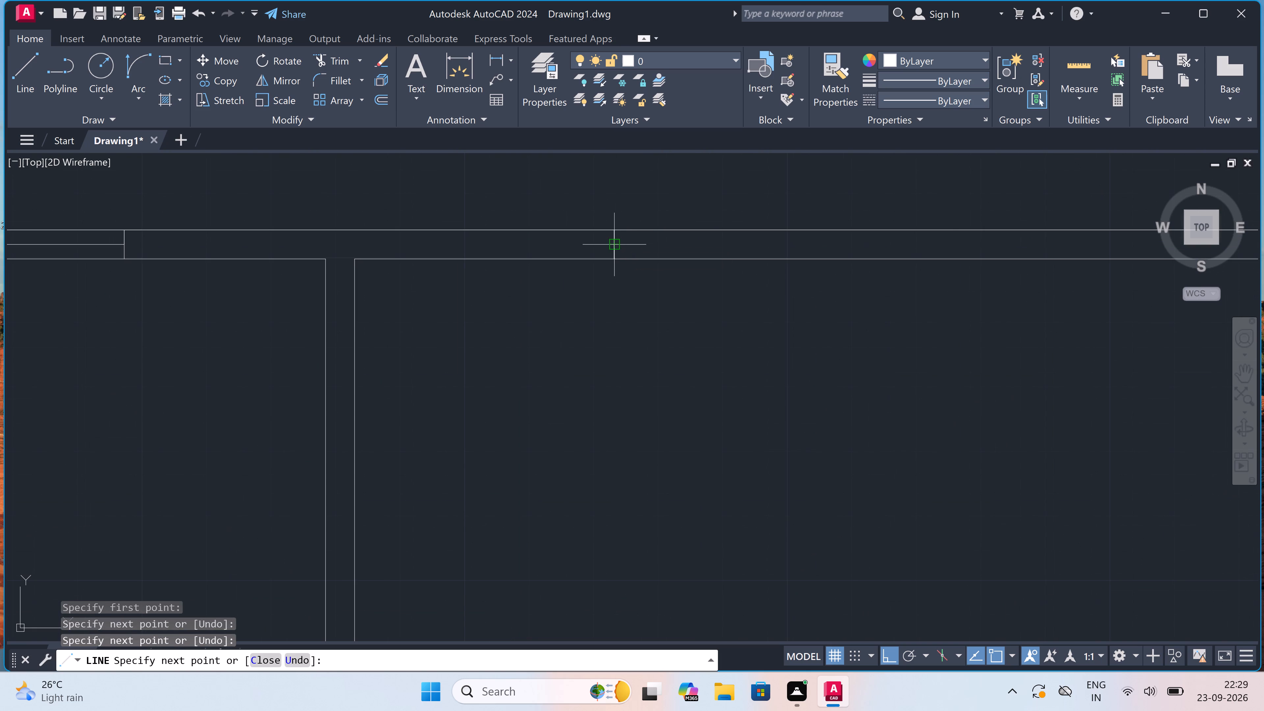
text(5')
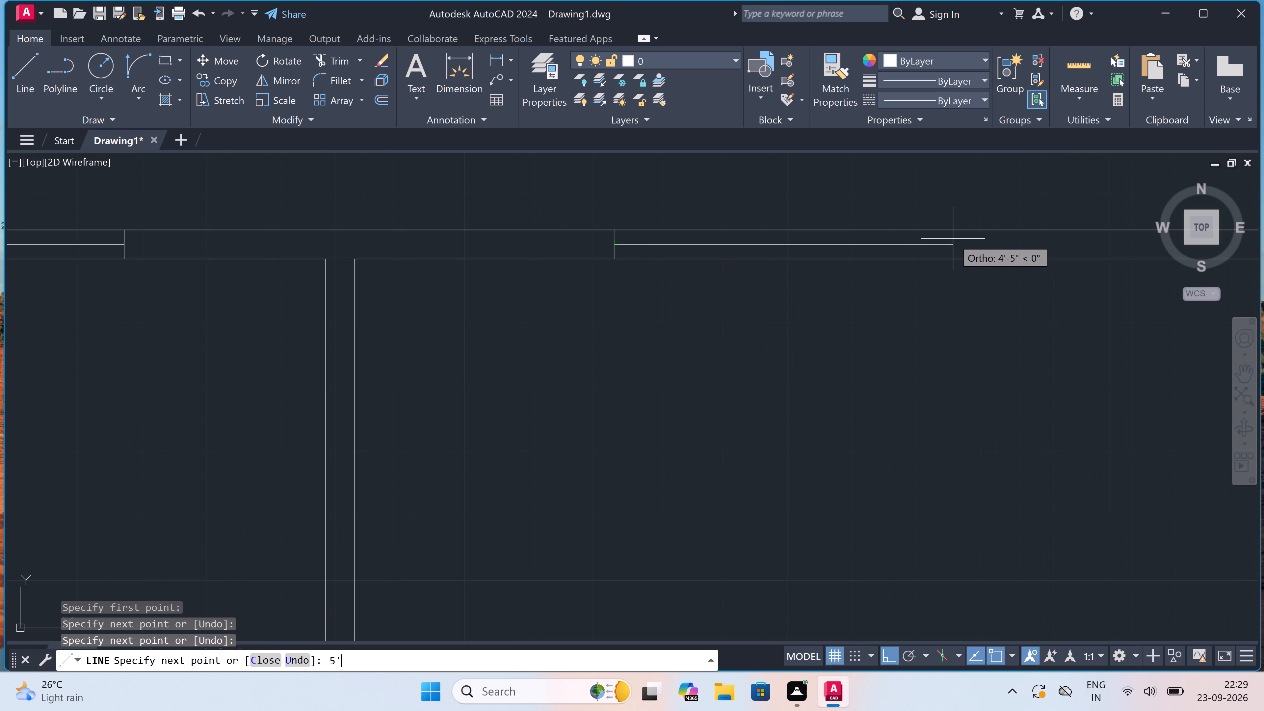
key(space)
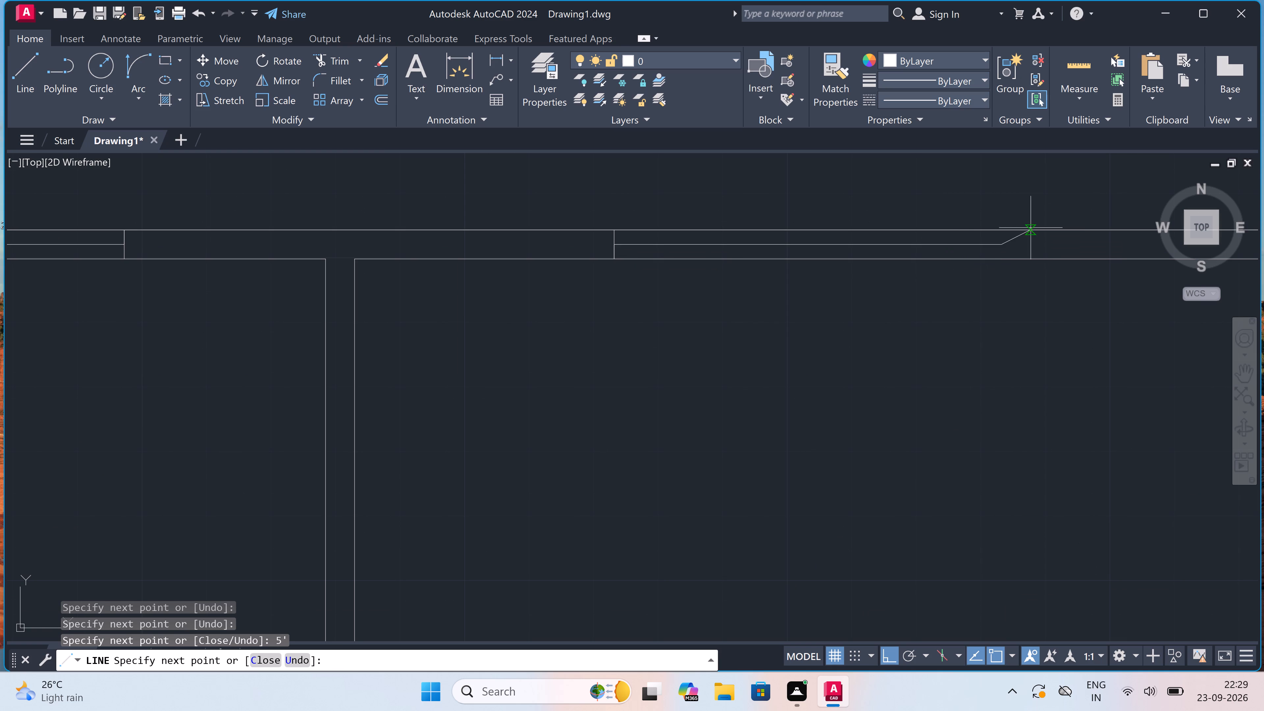
click(1002, 229)
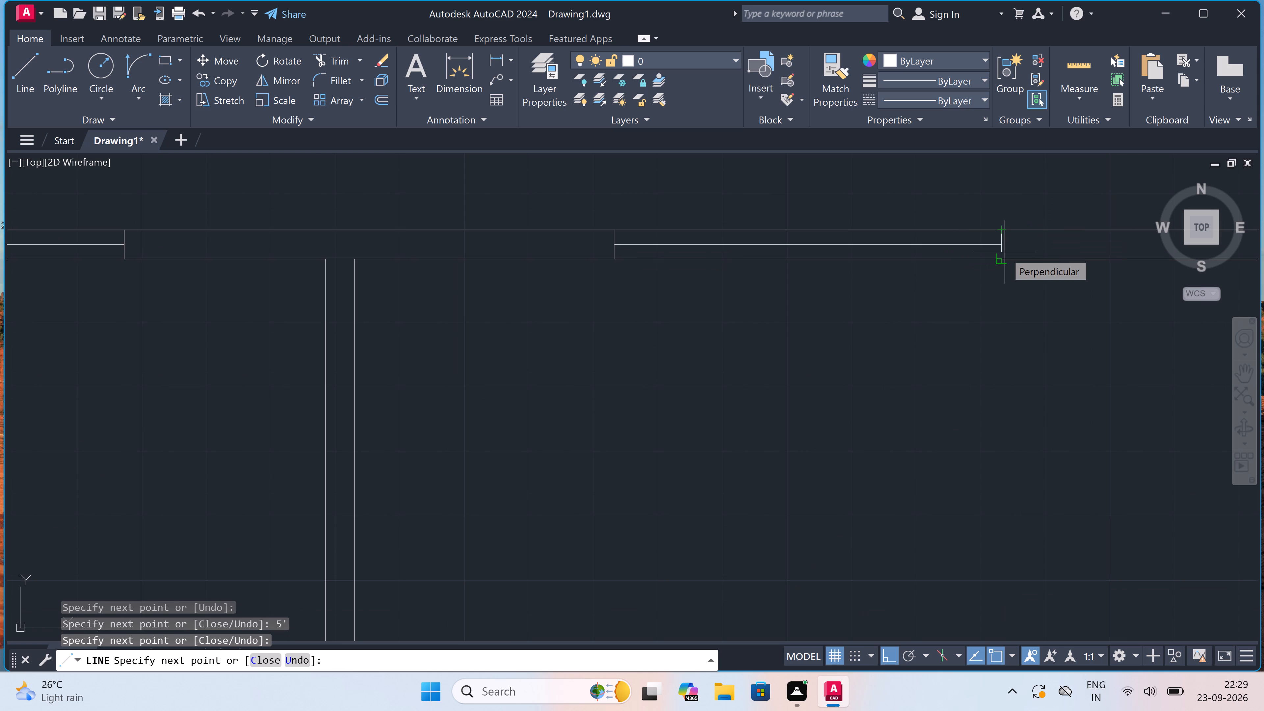
click(1003, 256)
key(Escape)
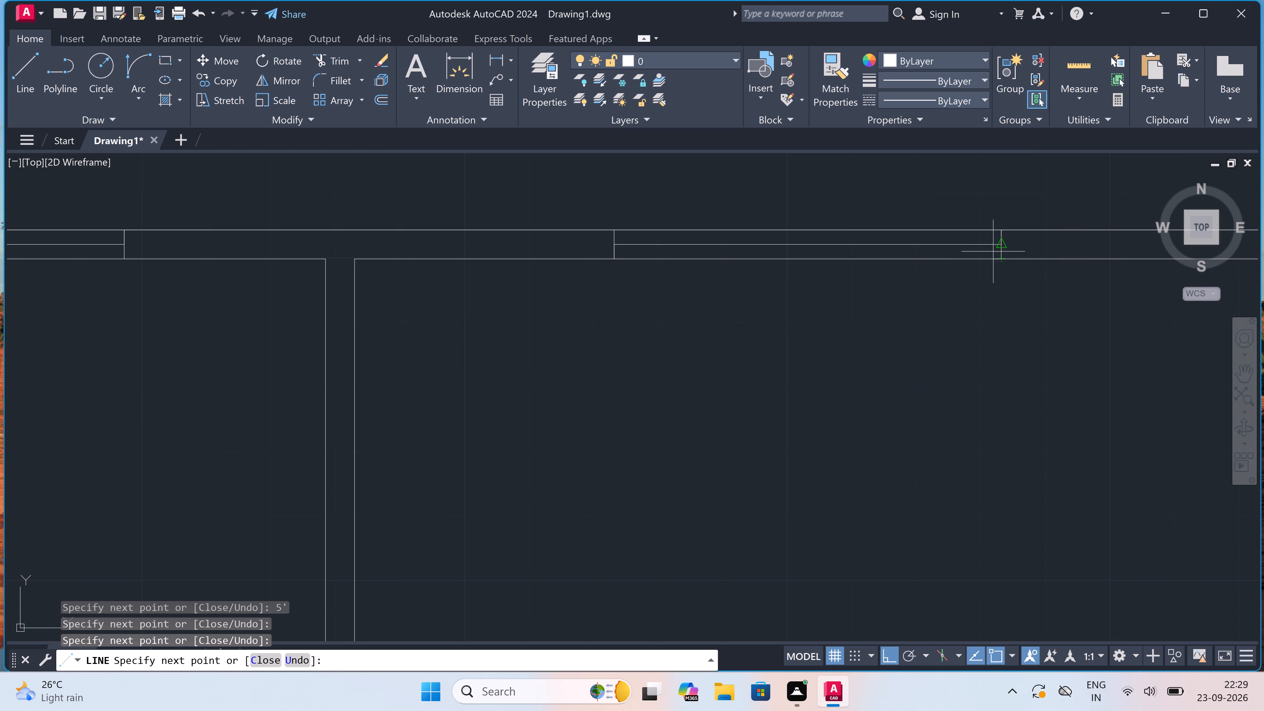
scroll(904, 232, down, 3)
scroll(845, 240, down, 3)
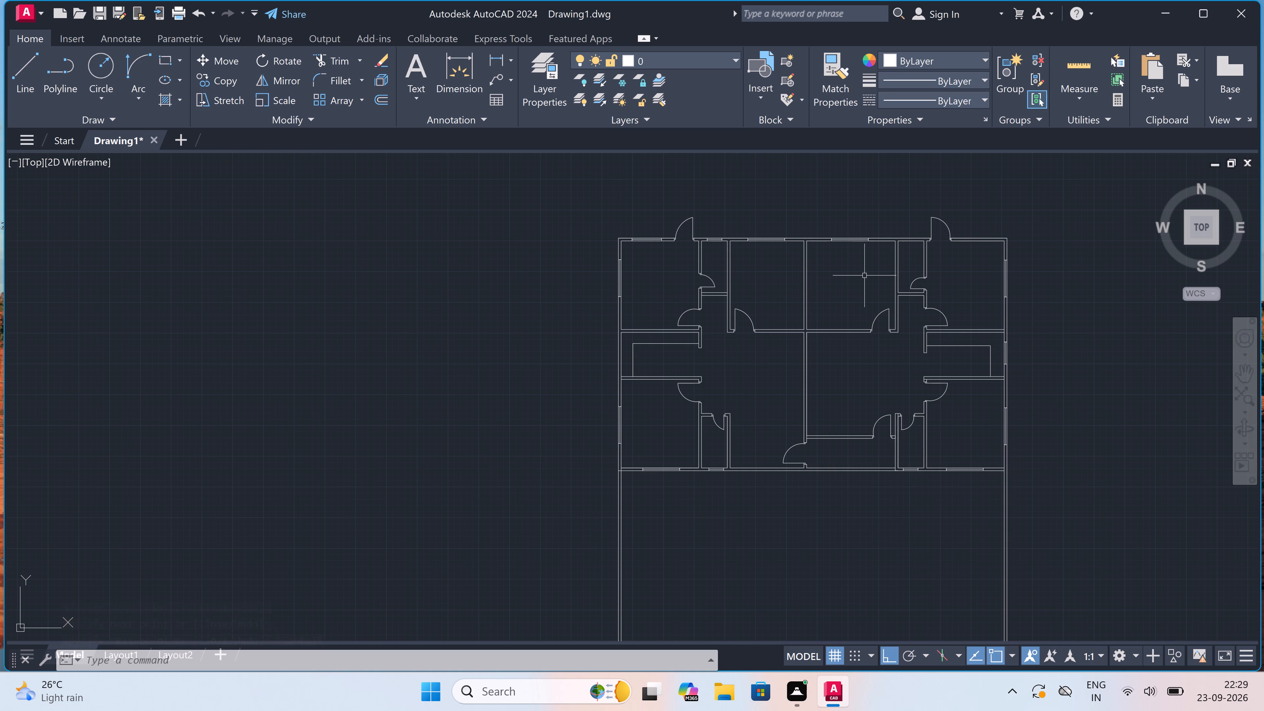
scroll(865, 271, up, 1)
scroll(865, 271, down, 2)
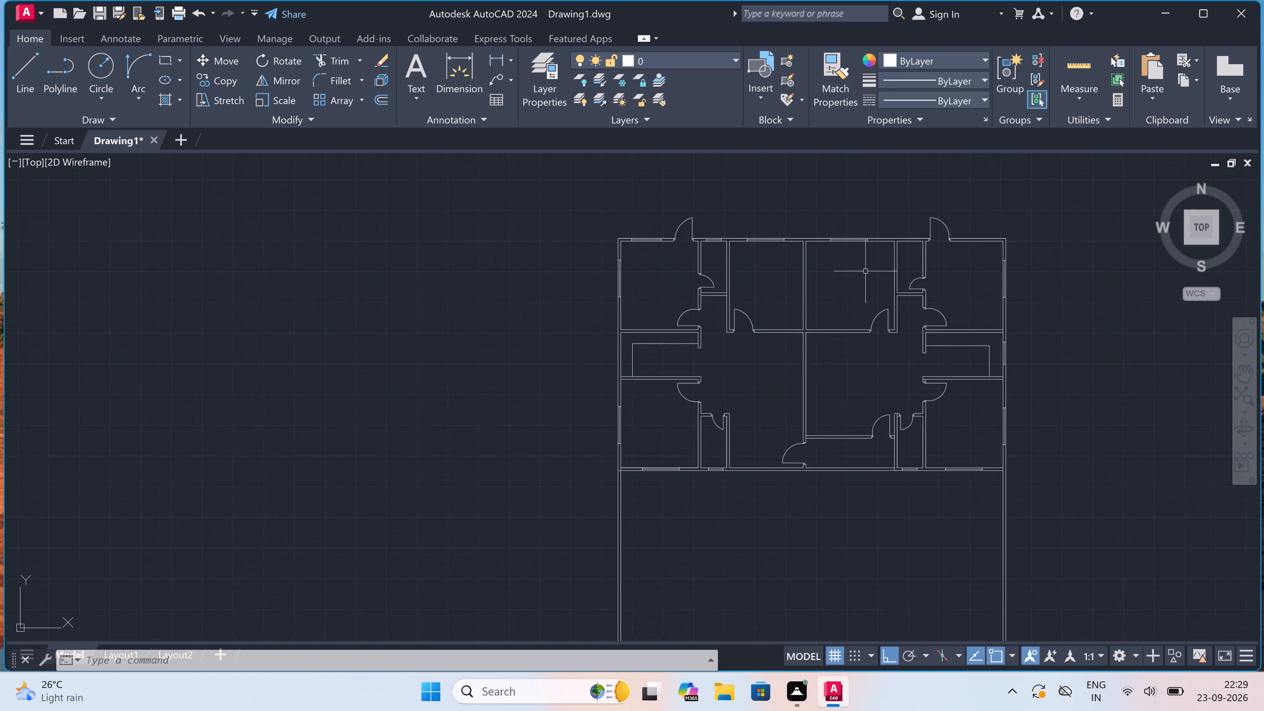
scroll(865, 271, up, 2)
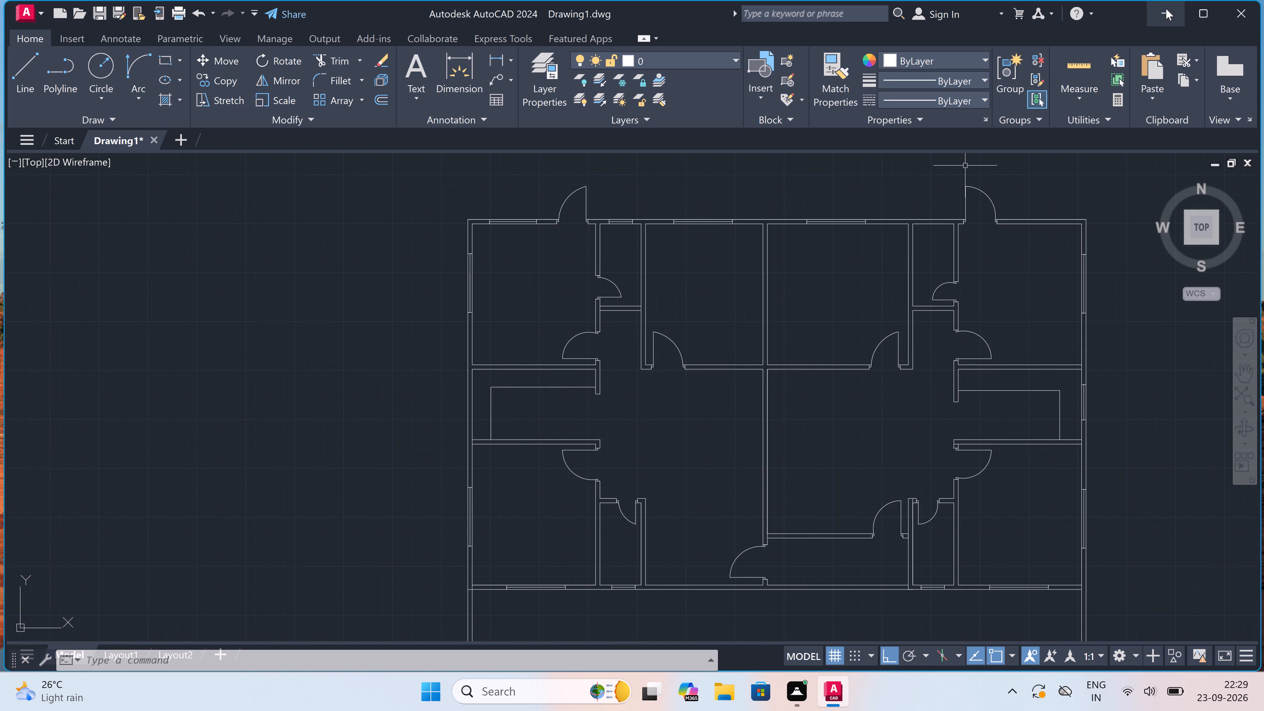
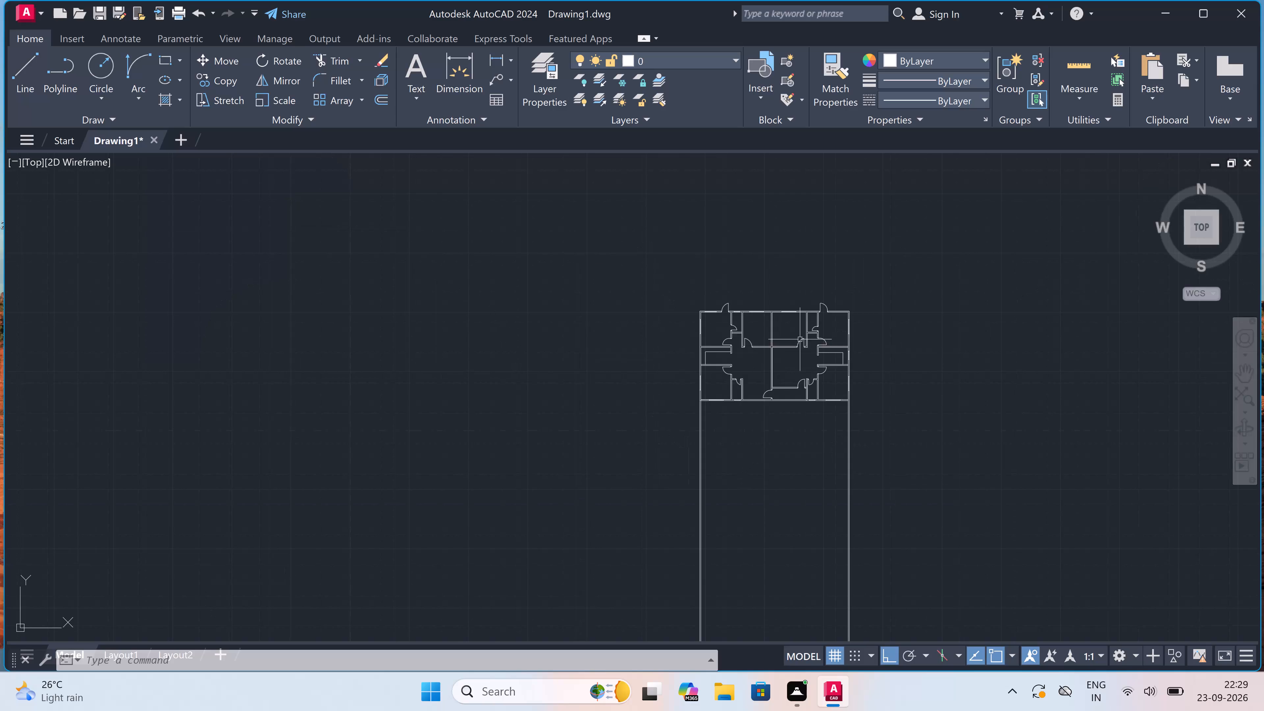
Draw a 2' wide window with end lines and a centre line in the right unit's small upper room, in the top exterior wall.
scroll(852, 207, up, 4)
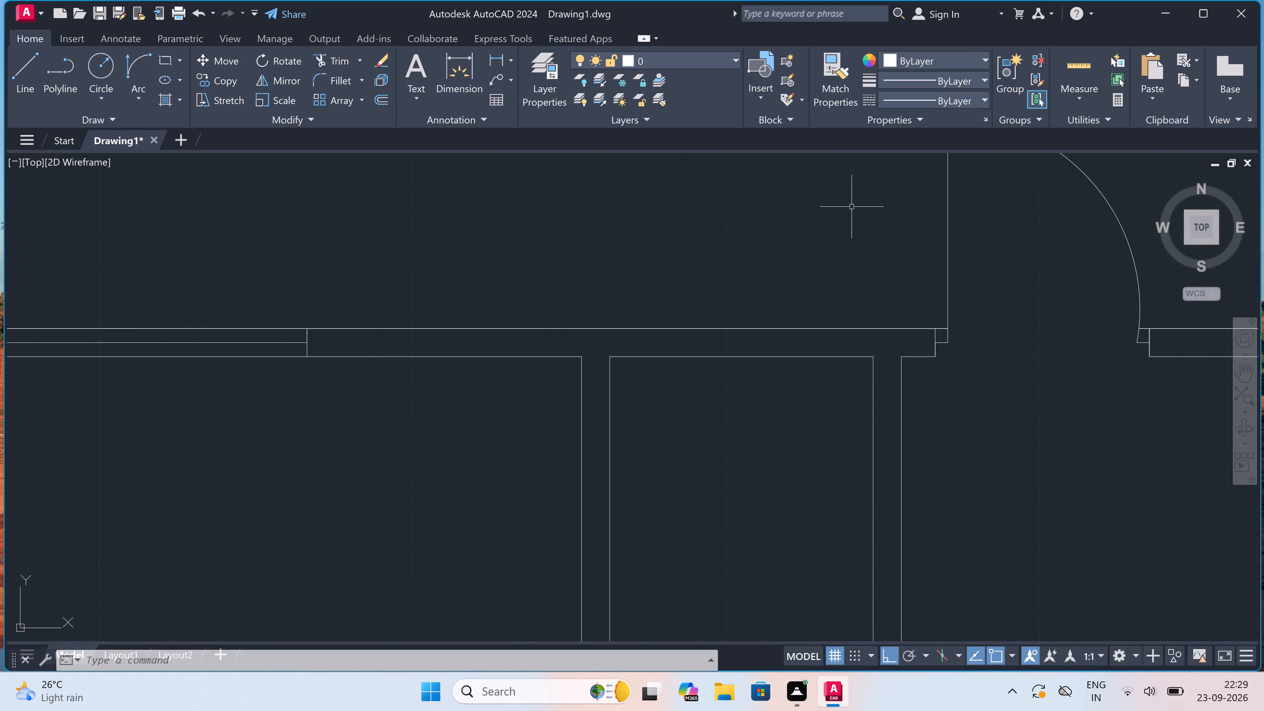
key(space)
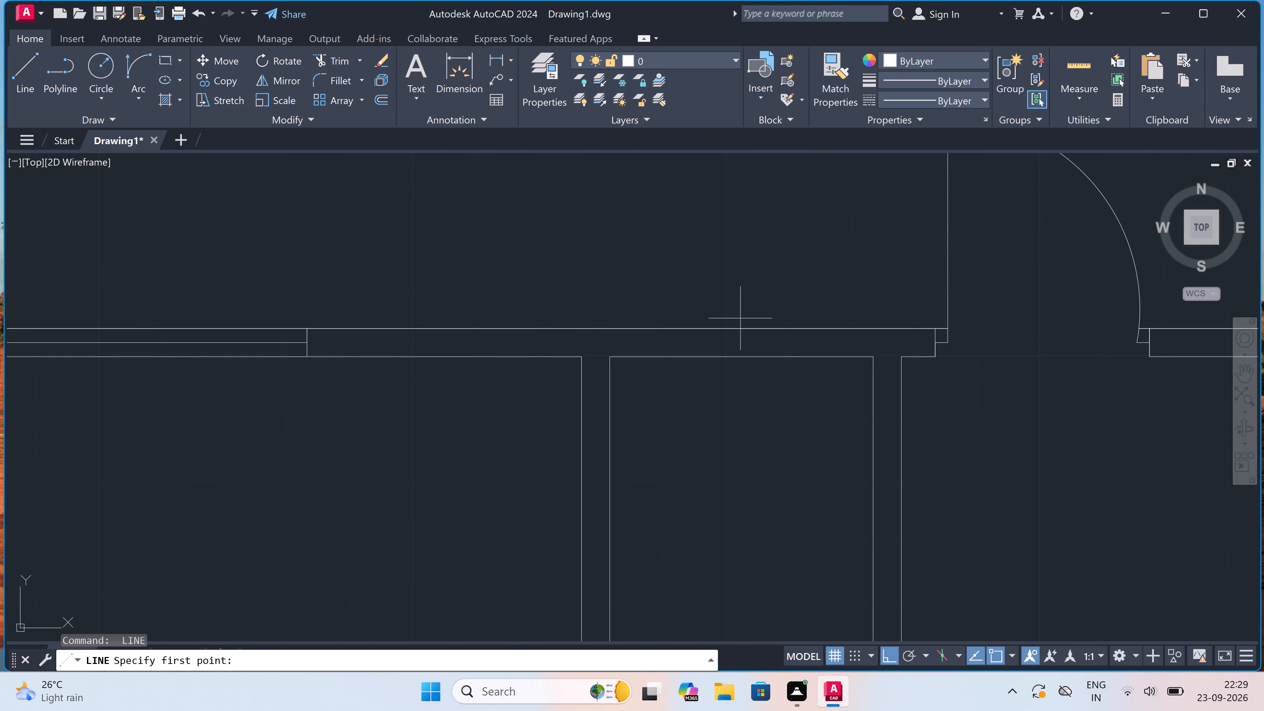
click(678, 328)
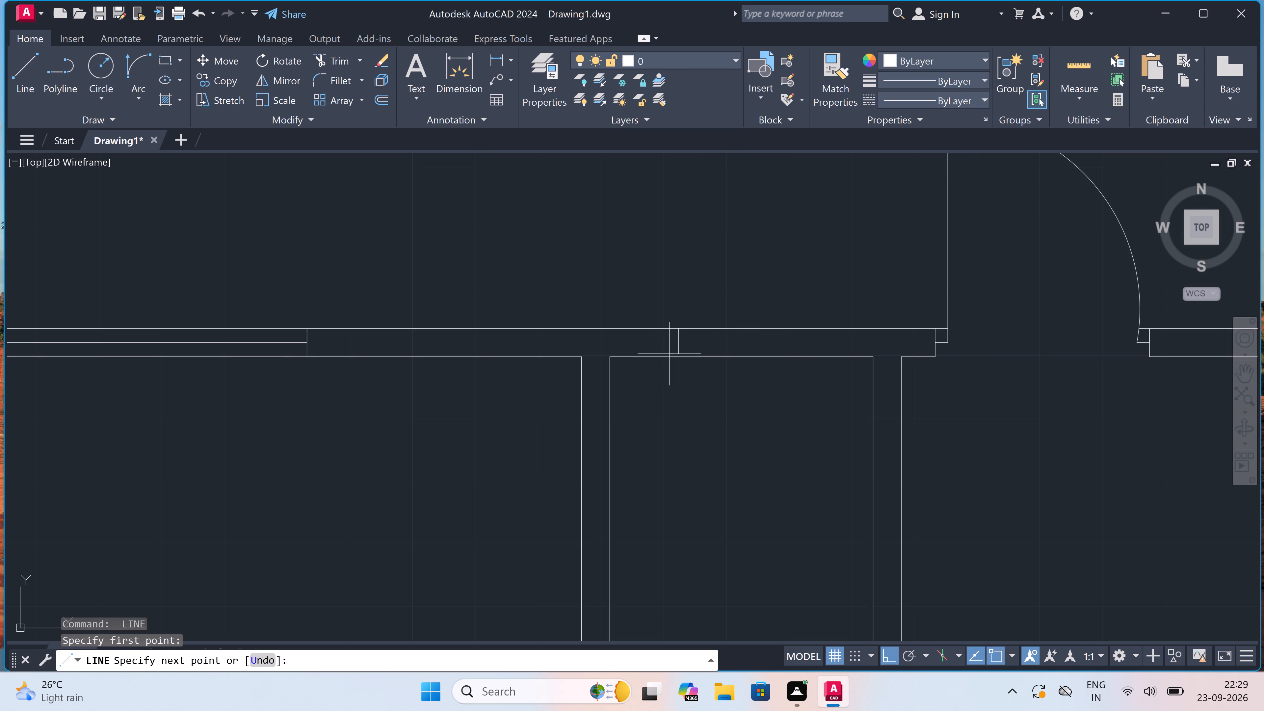
click(678, 355)
click(679, 338)
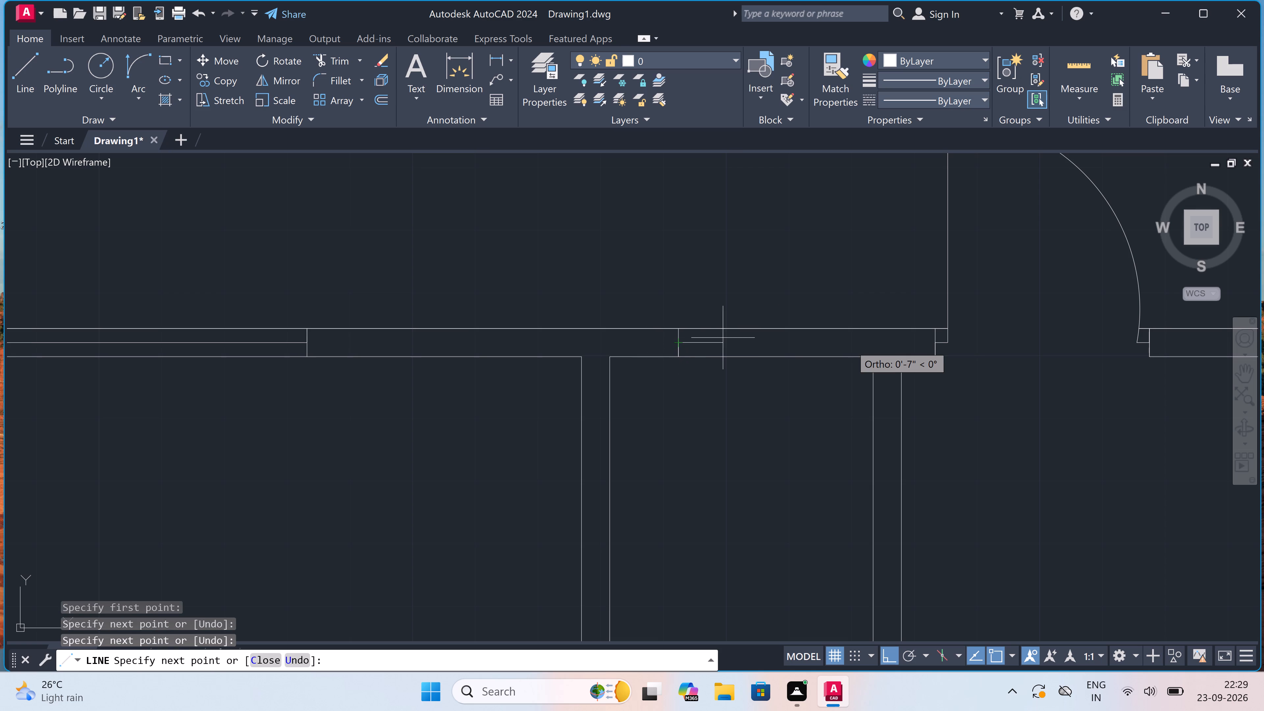
text(2')
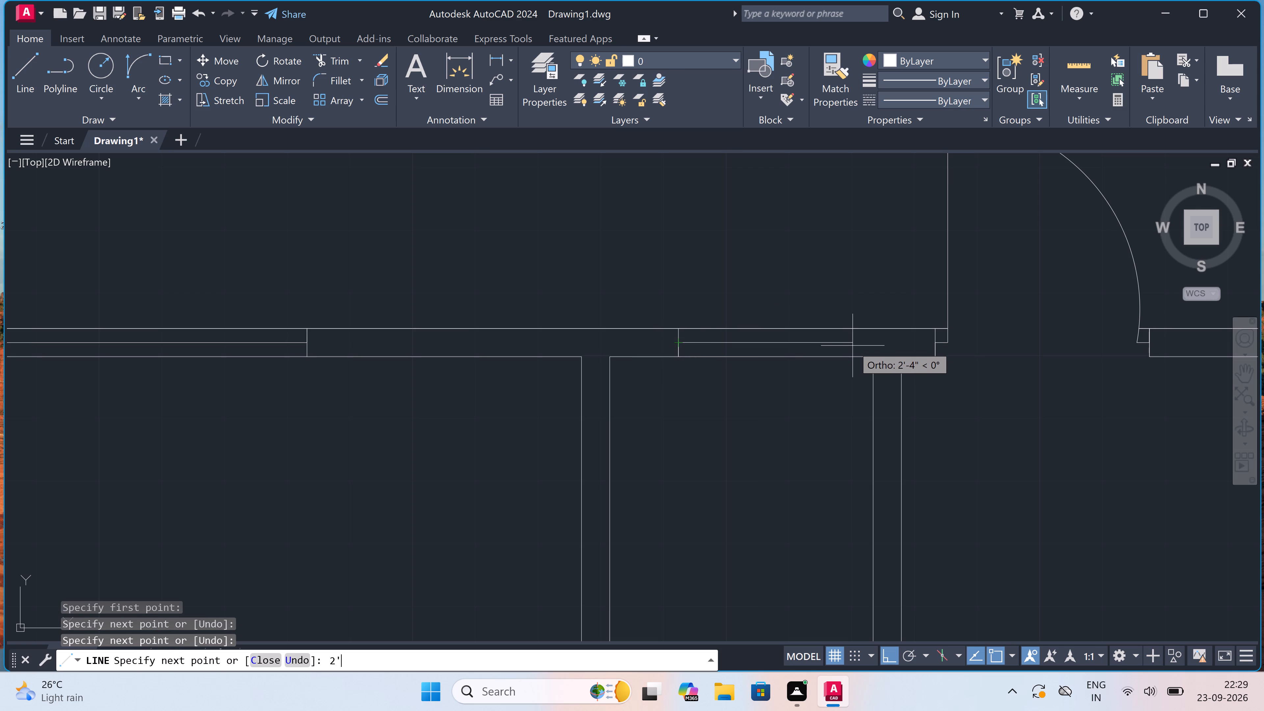
key(space)
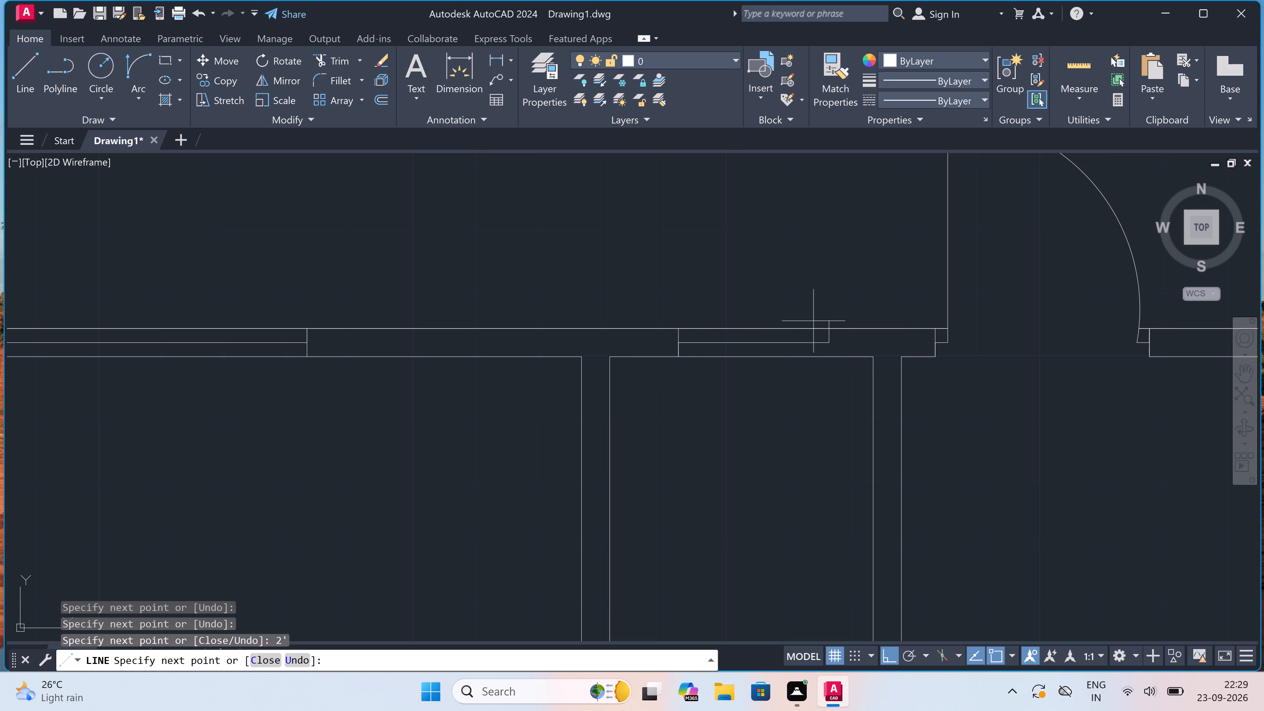
click(831, 328)
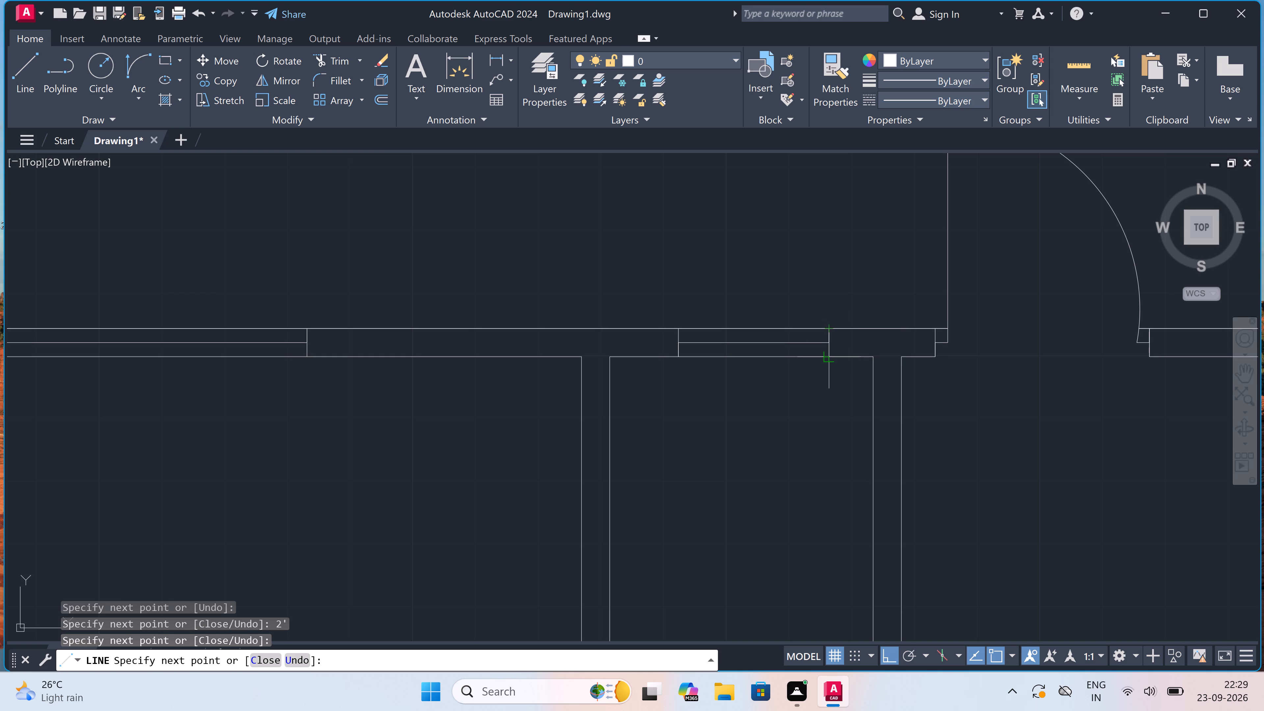
click(830, 365)
key(Escape)
Draw a 3' wide window with end lines and a centre line in the left exterior wall of the left unit's counter room.
scroll(798, 305, down, 3)
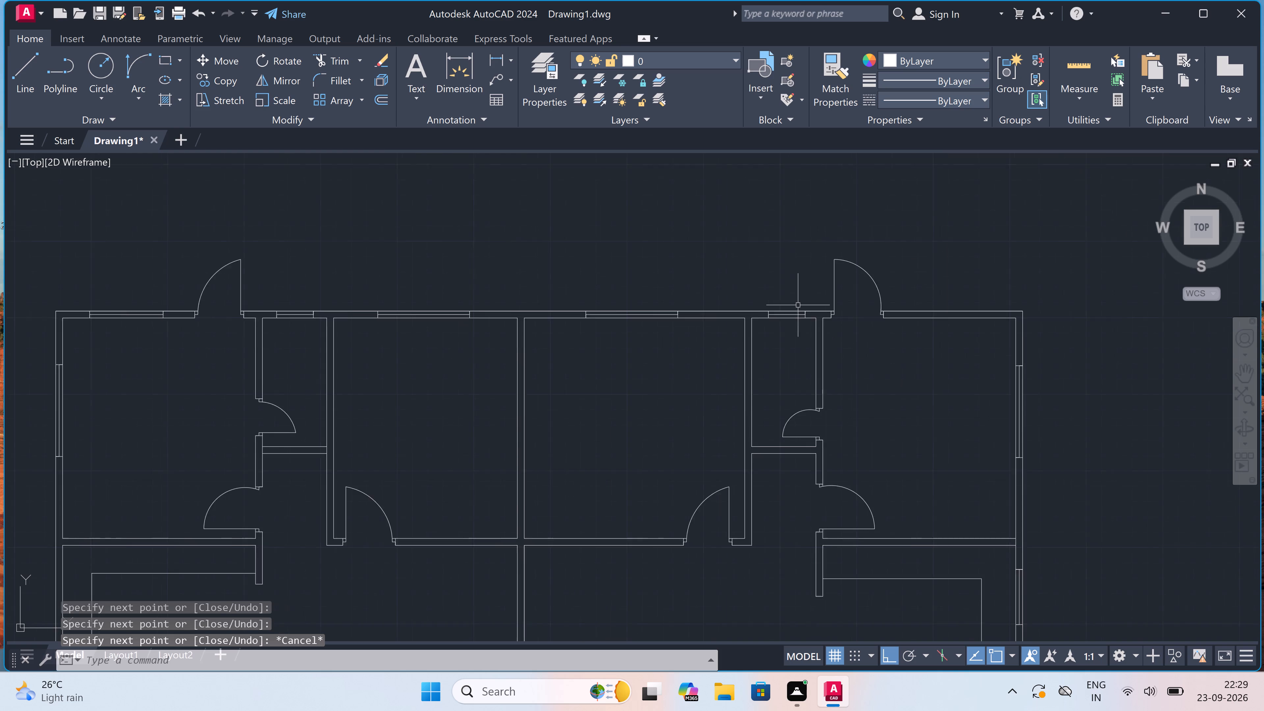
scroll(798, 305, down, 1)
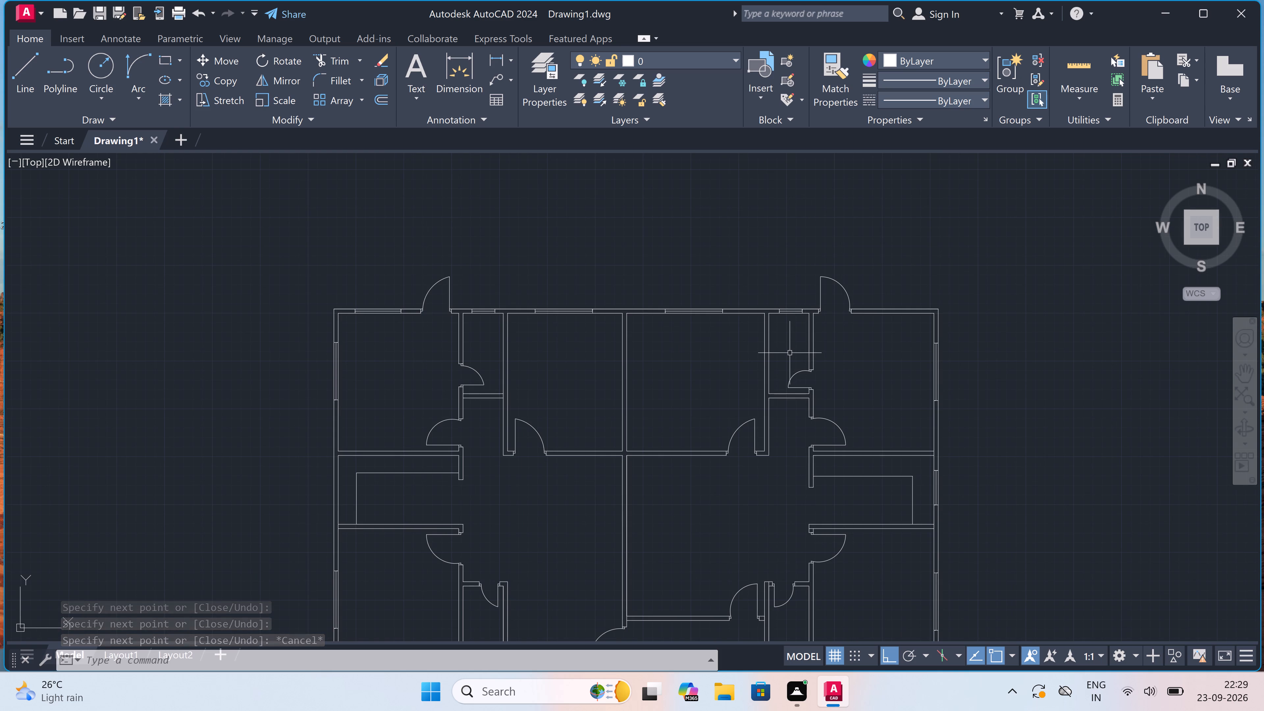
scroll(790, 353, down, 2)
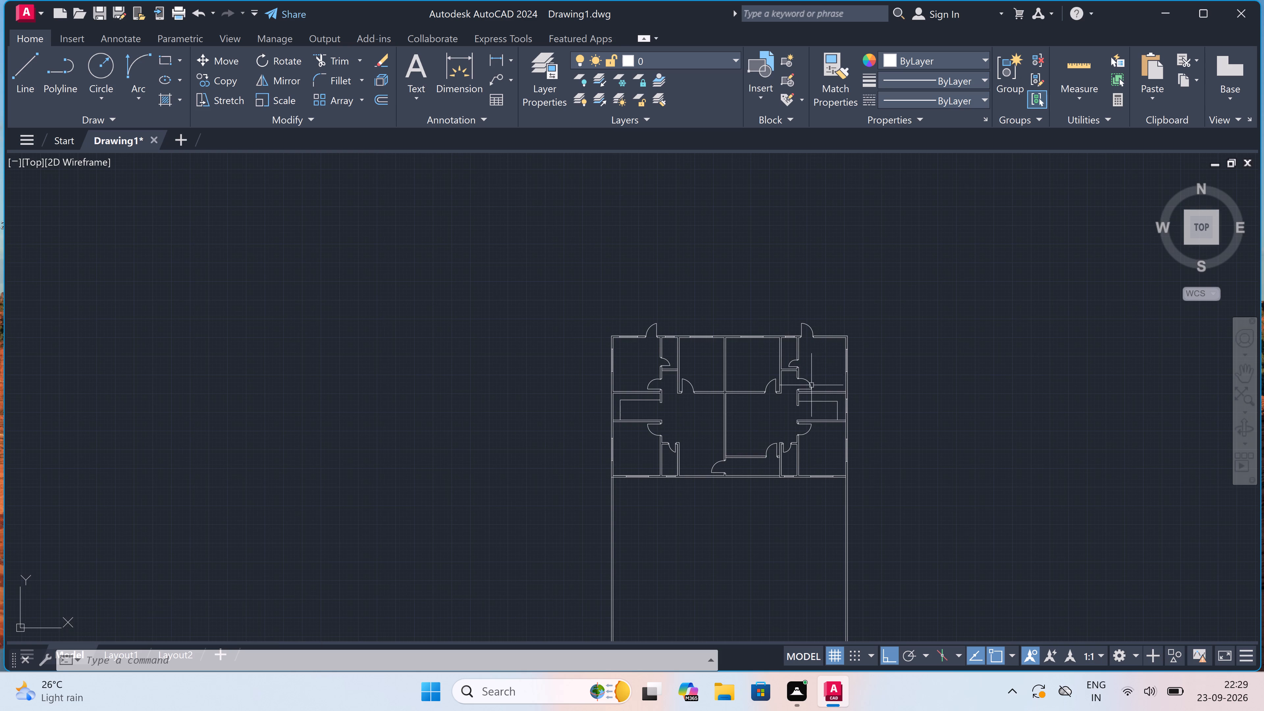
scroll(809, 390, up, 2)
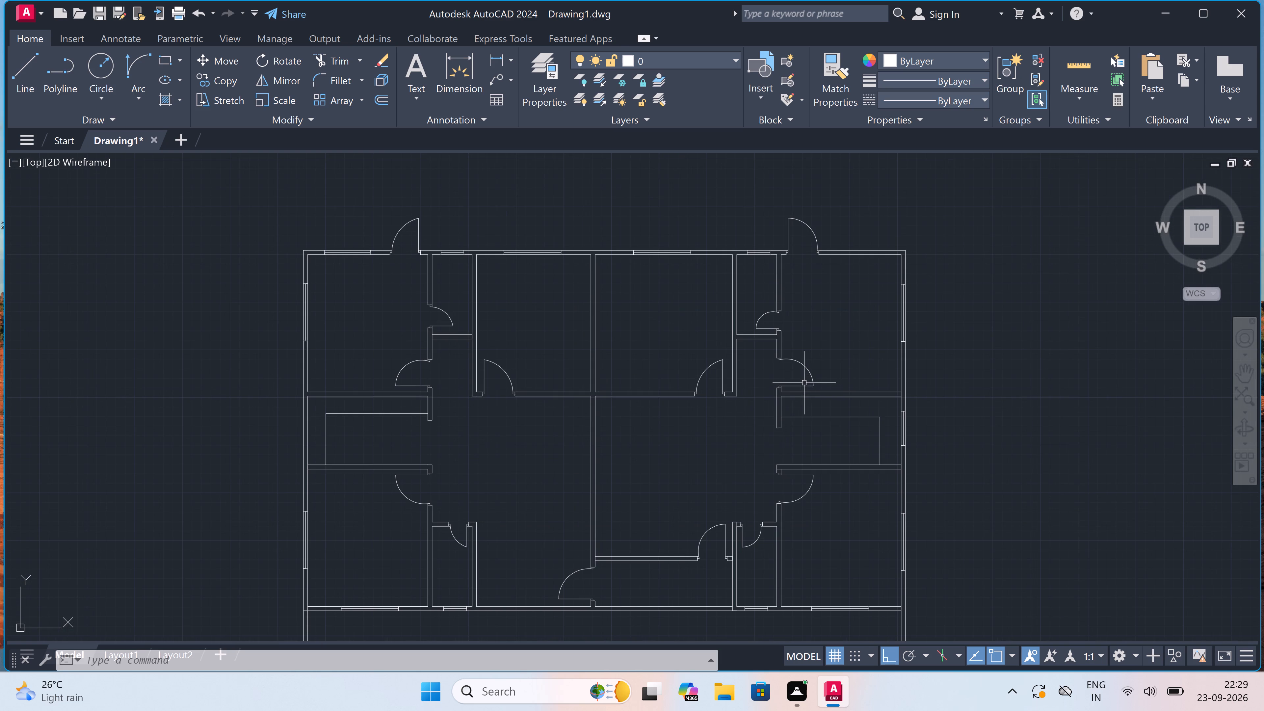
scroll(786, 365, down, 1)
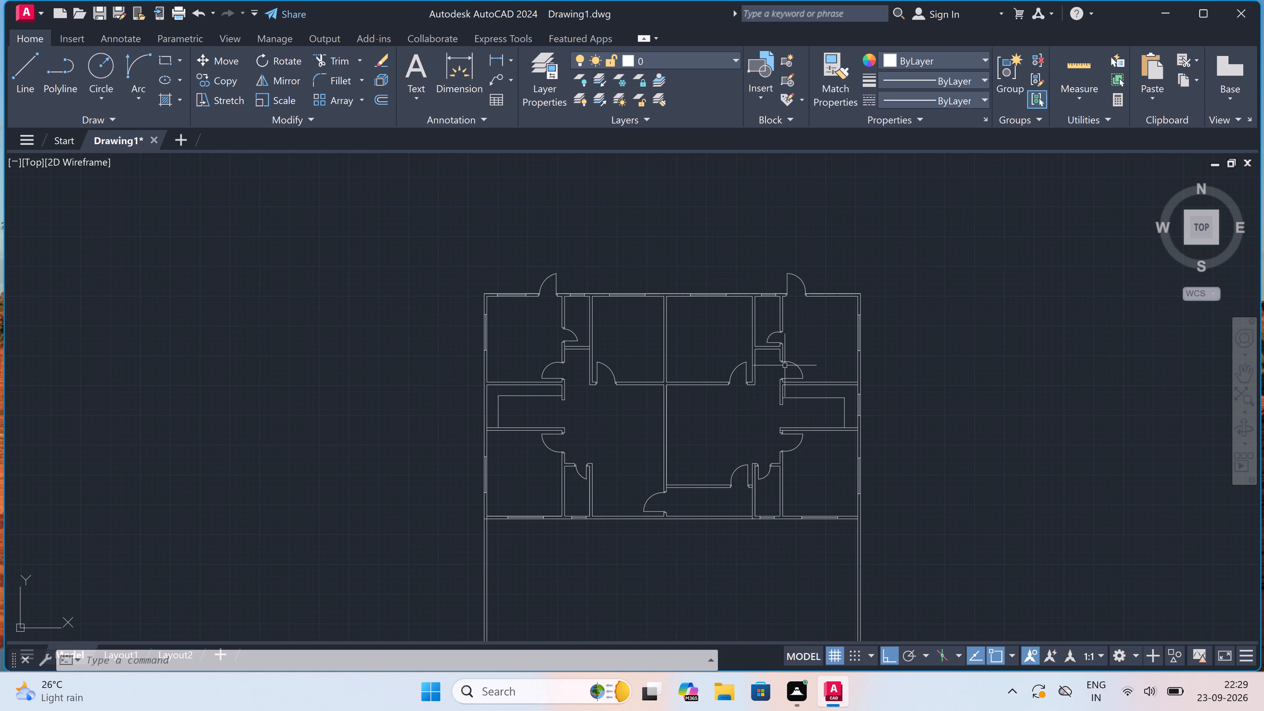
scroll(419, 404, up, 3)
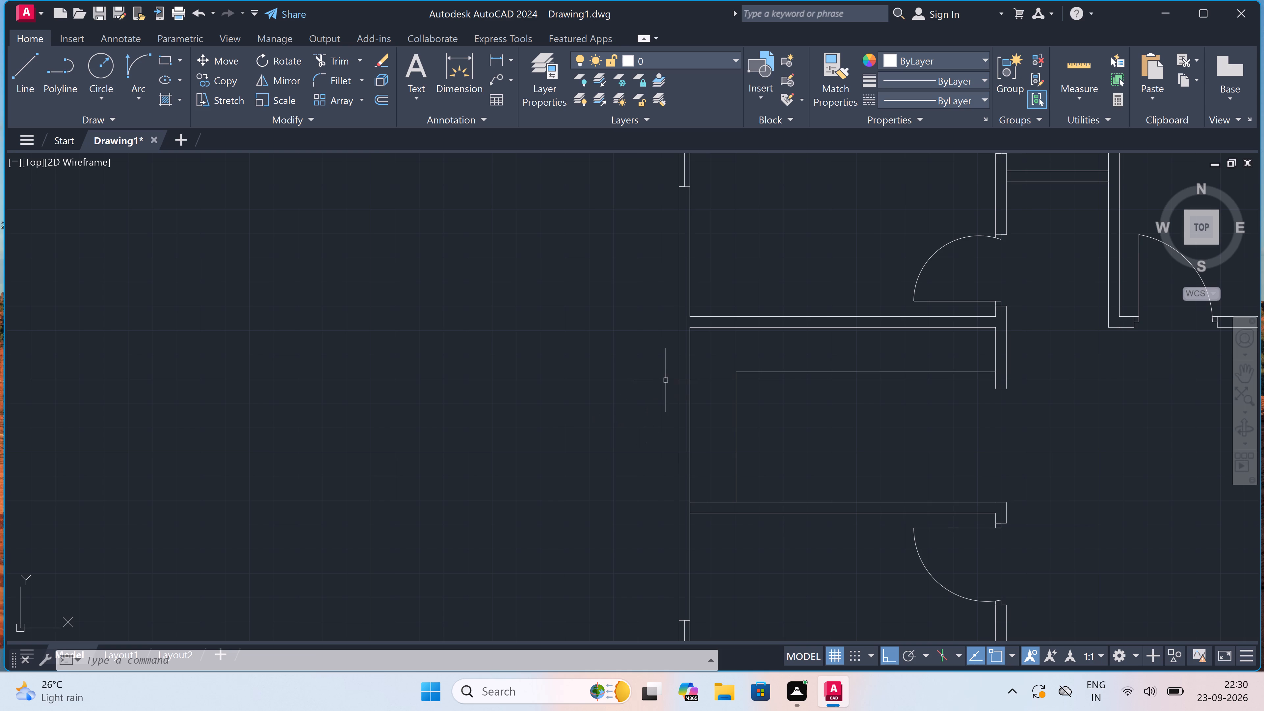
key(space)
scroll(683, 380, up, 1)
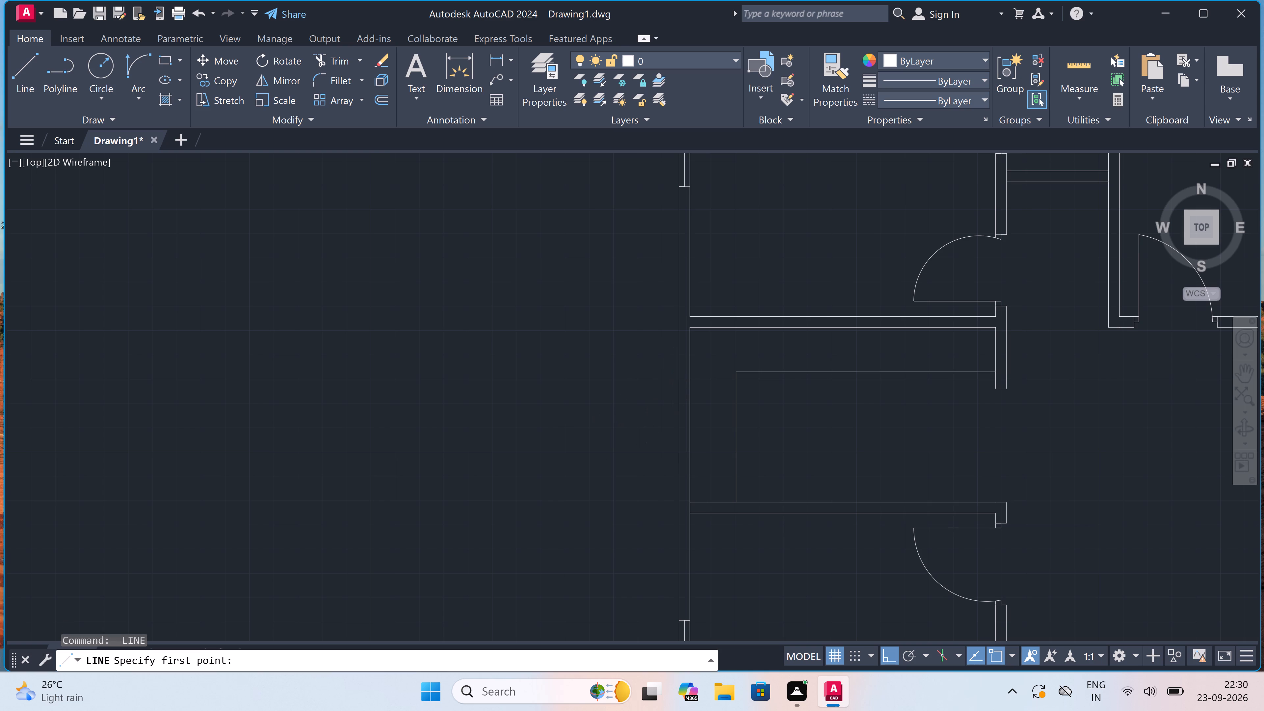
click(692, 363)
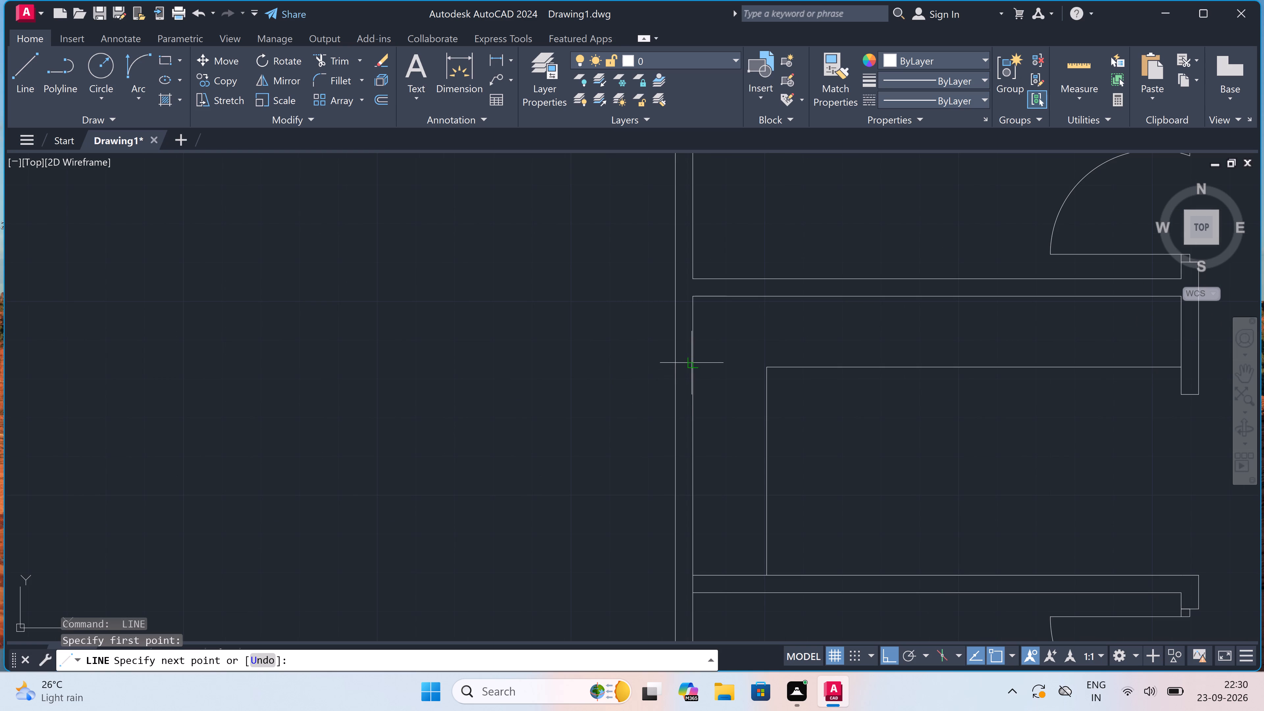
click(674, 358)
click(683, 356)
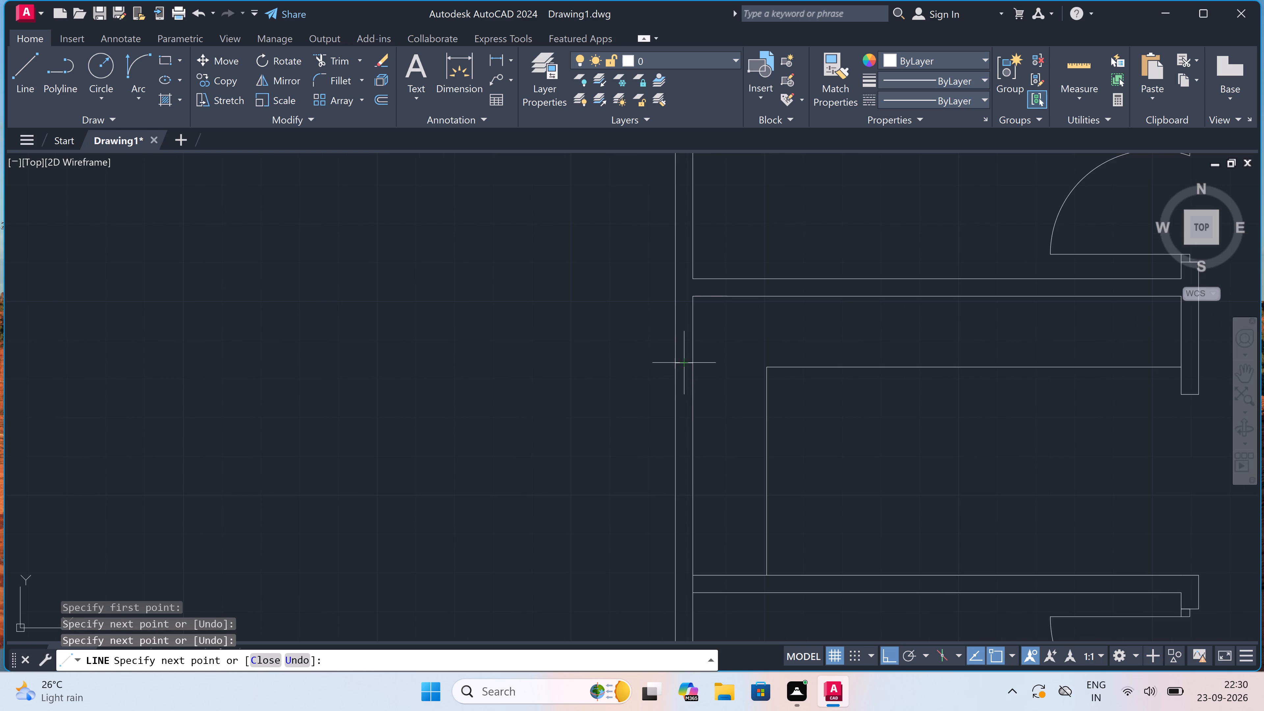
text(2')
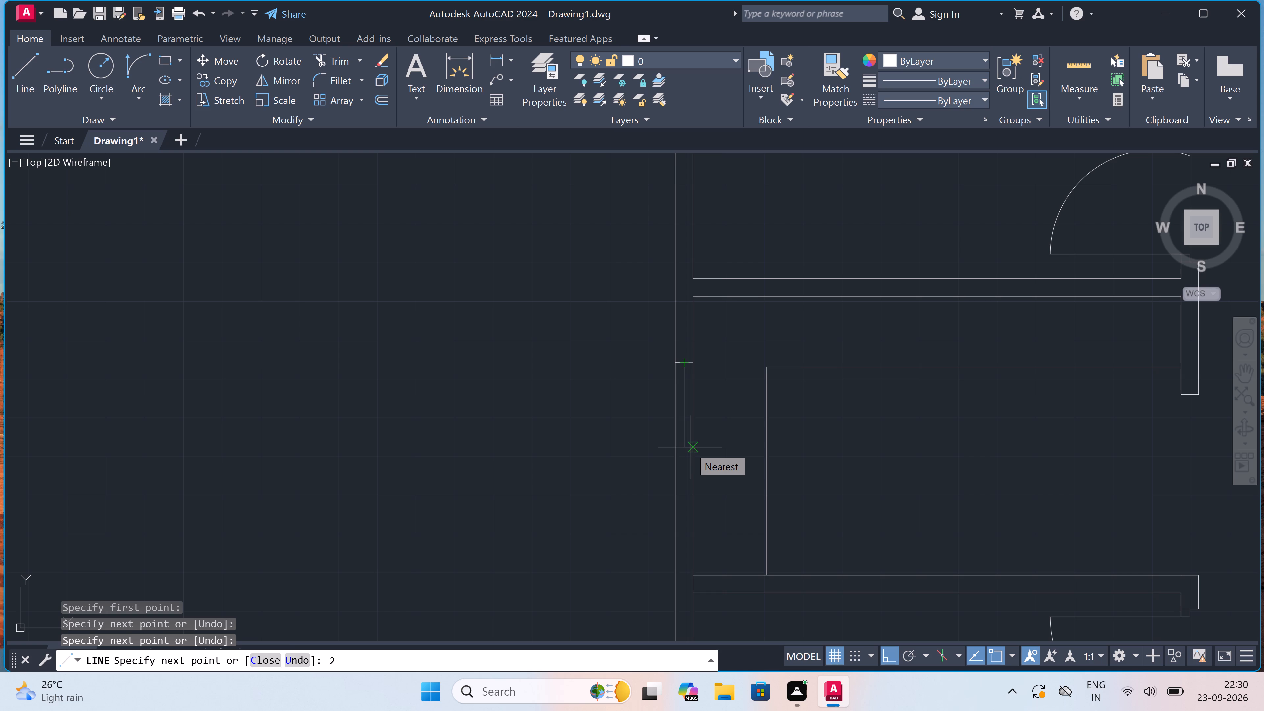
key(space)
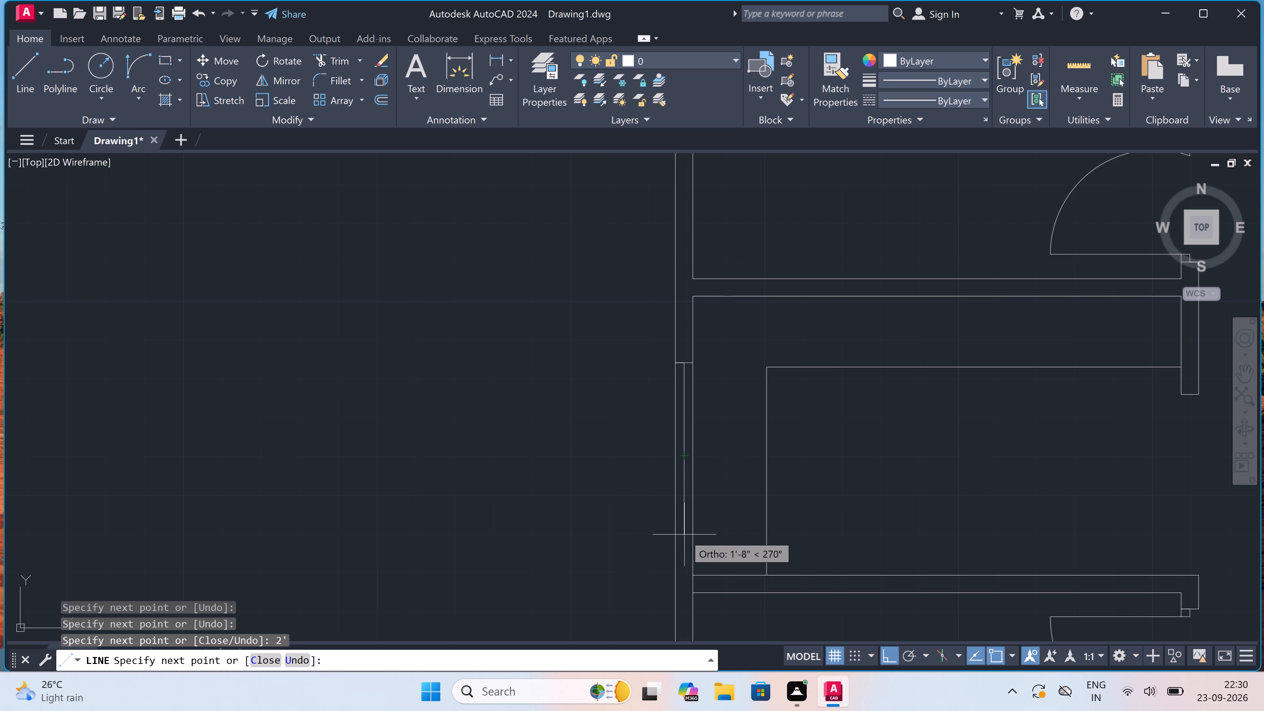
text(1')
key(space)
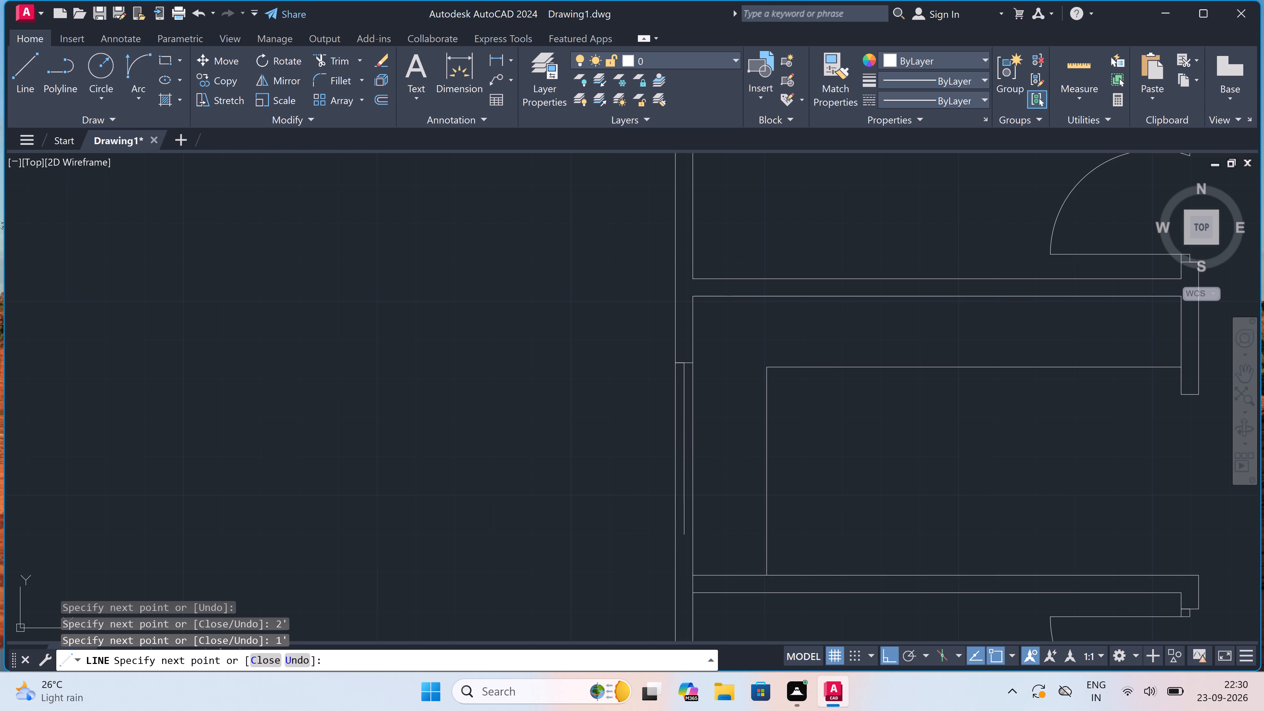
click(672, 503)
click(691, 503)
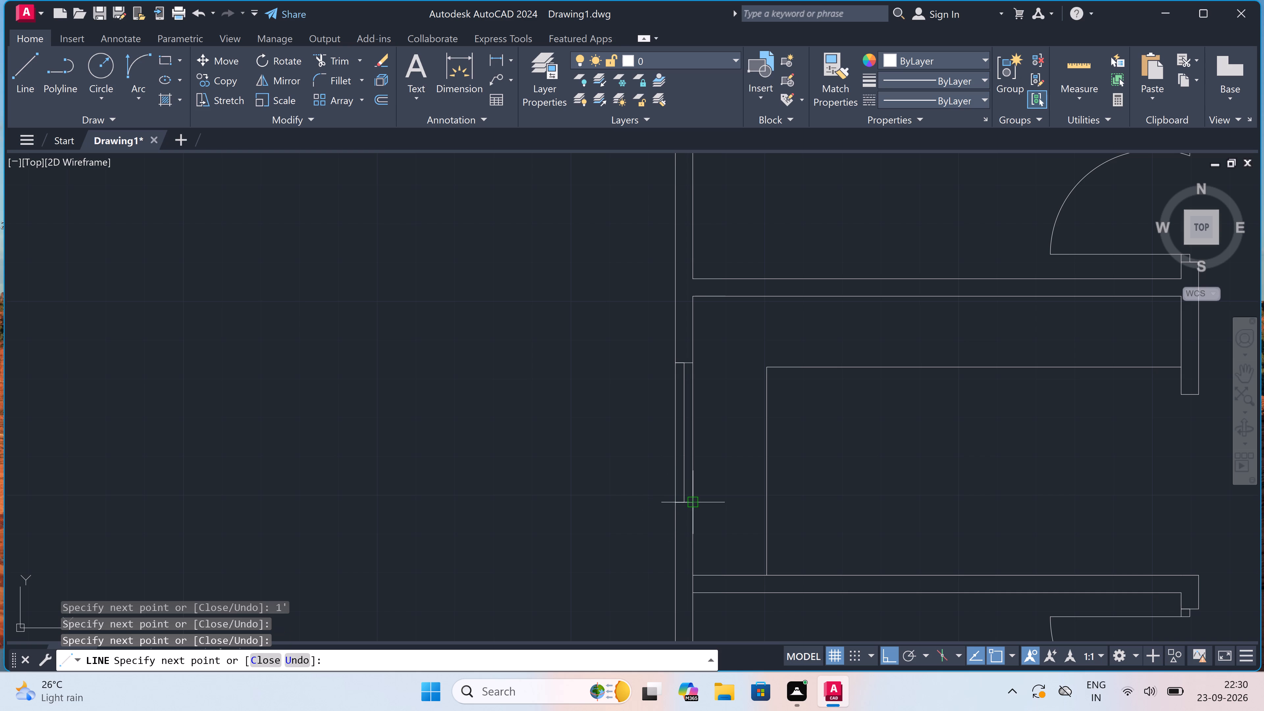
scroll(697, 440, down, 6)
scroll(705, 513, up, 3)
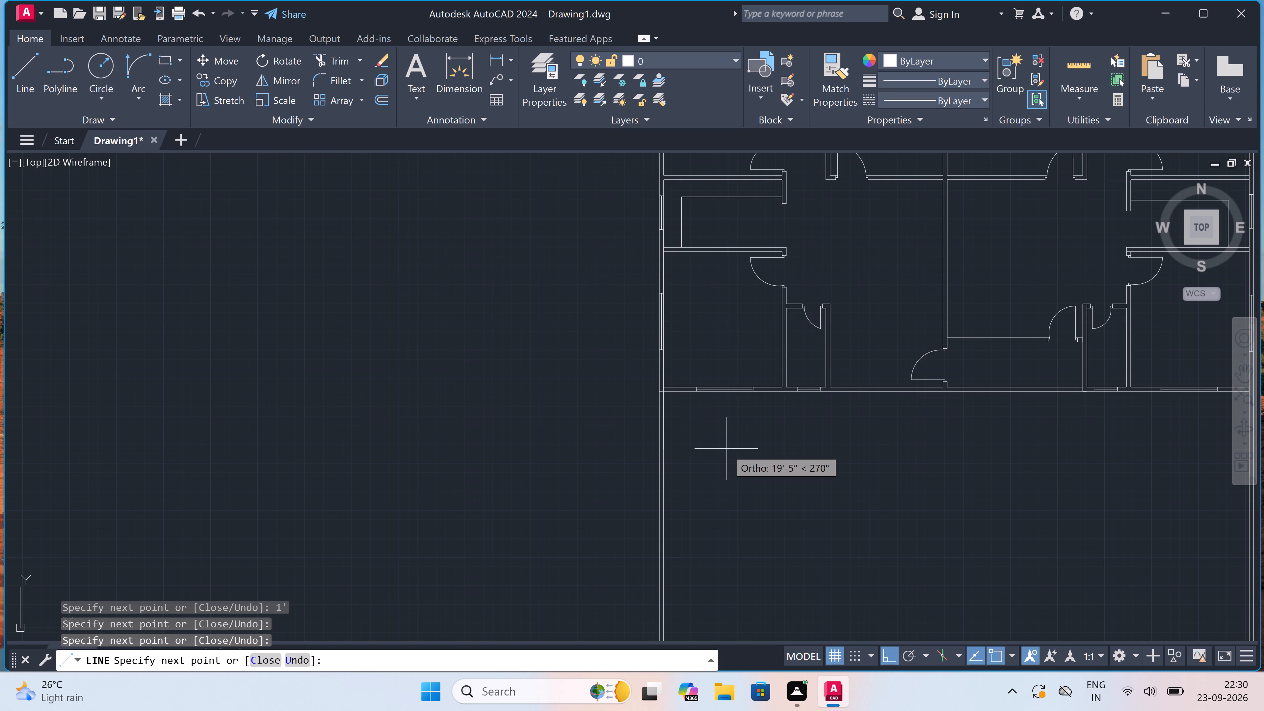
text(o)
key(space)
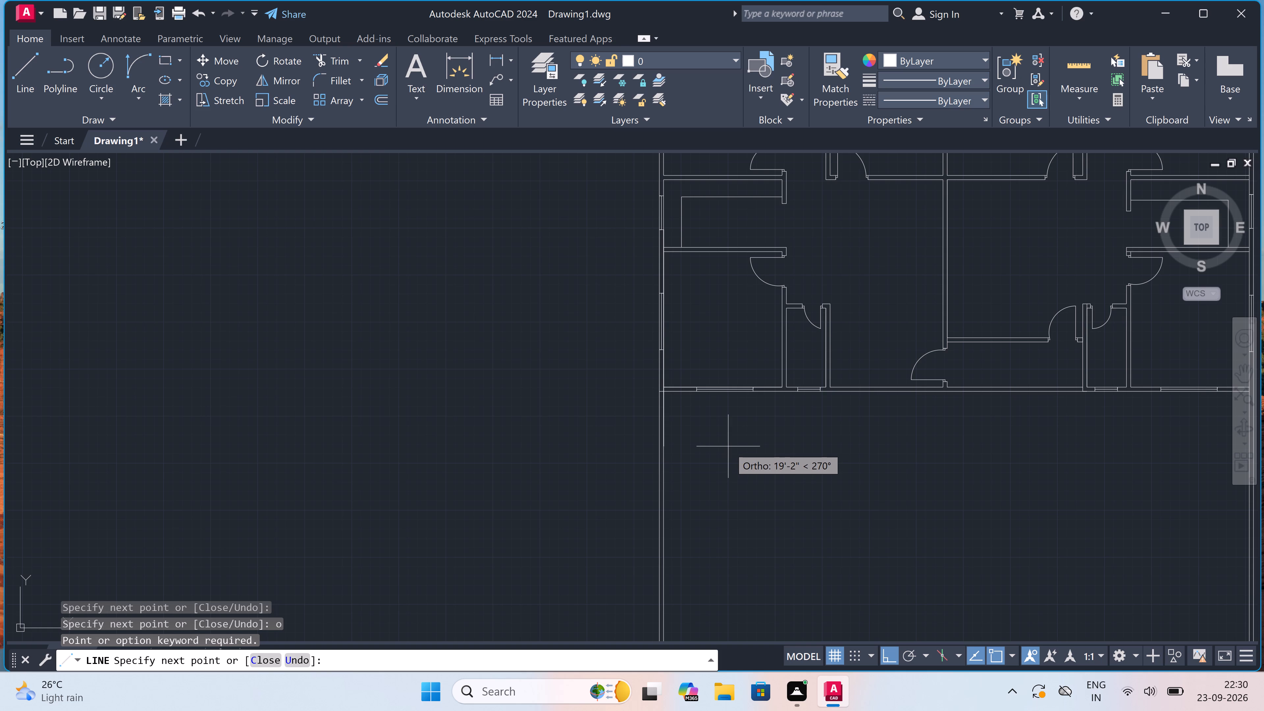
scroll(728, 445, up, 1)
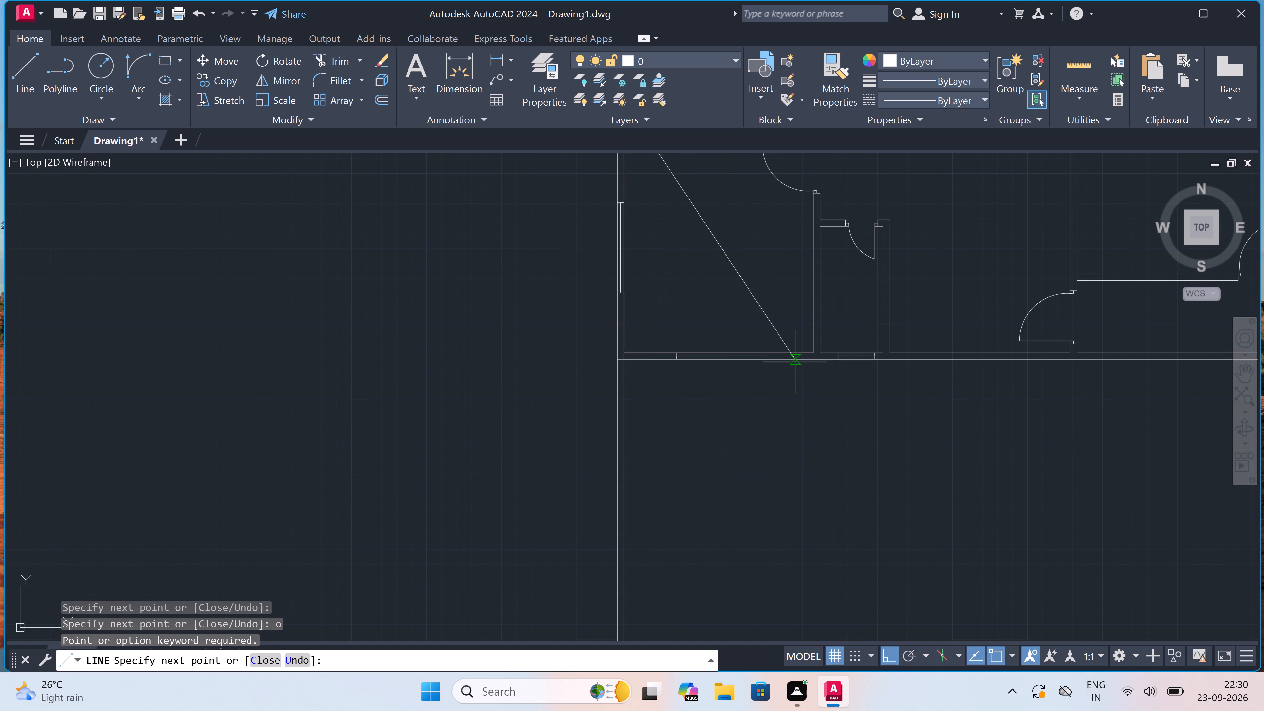
key(Escape)
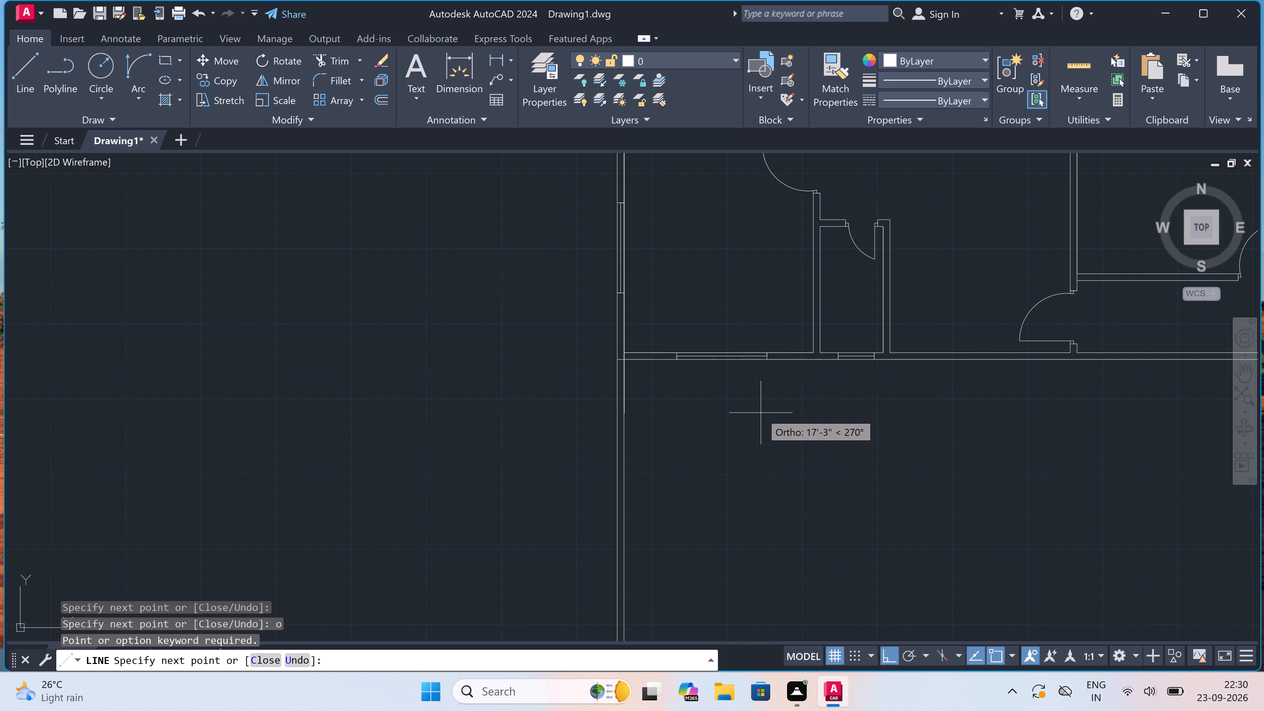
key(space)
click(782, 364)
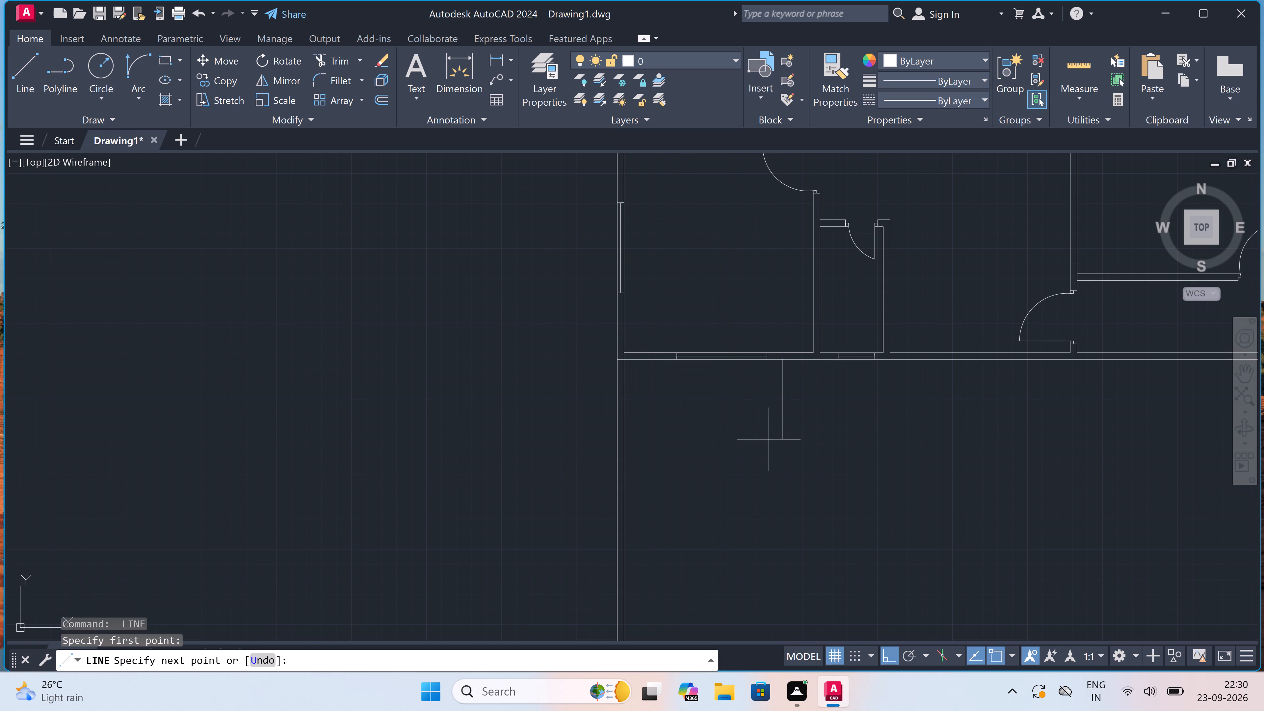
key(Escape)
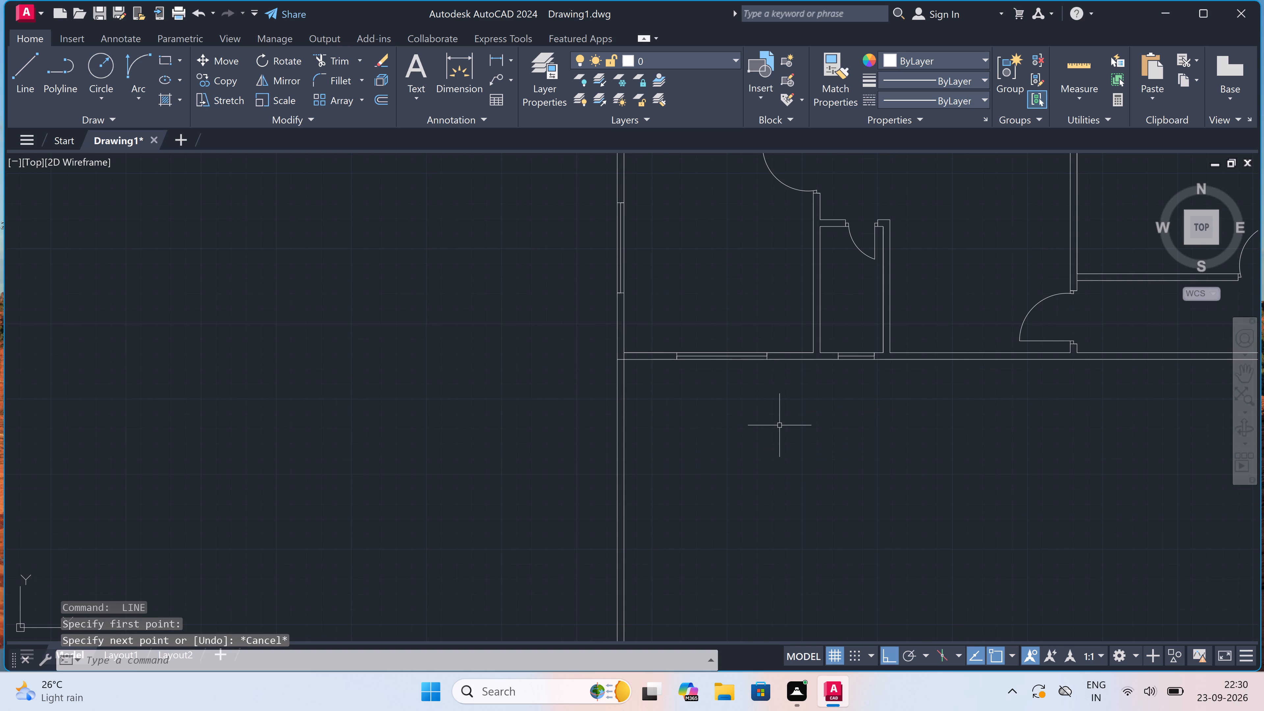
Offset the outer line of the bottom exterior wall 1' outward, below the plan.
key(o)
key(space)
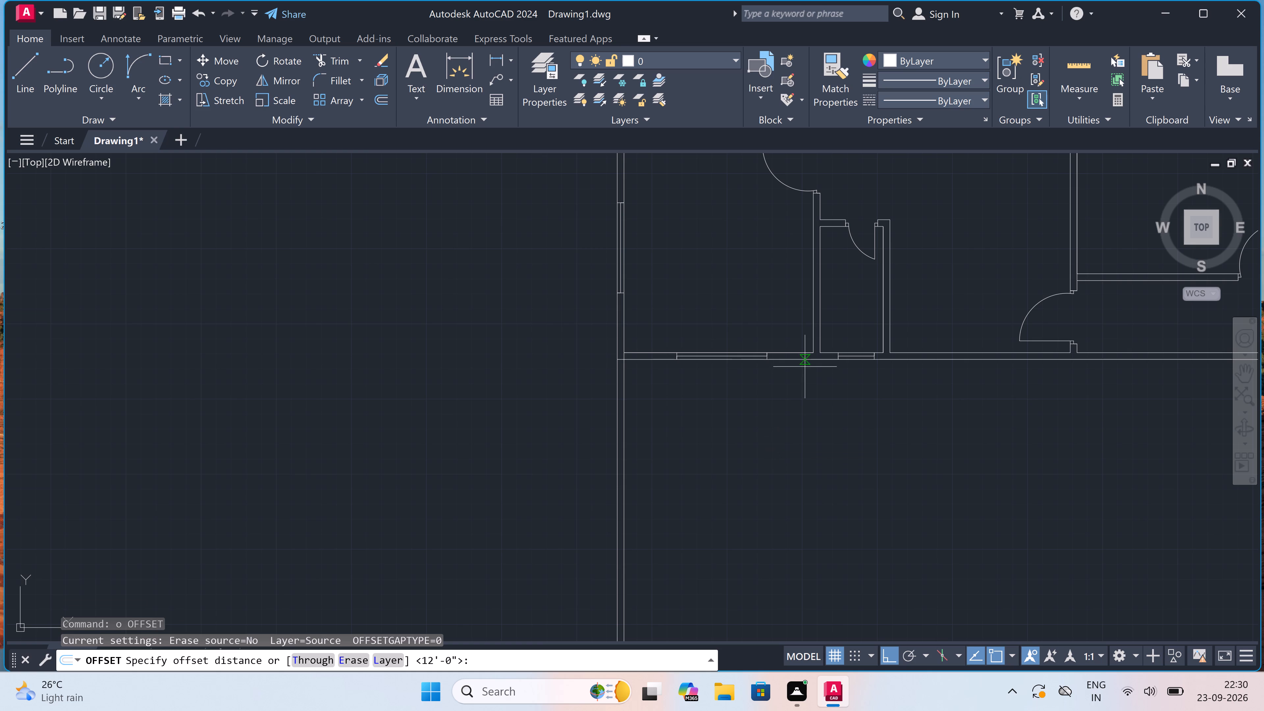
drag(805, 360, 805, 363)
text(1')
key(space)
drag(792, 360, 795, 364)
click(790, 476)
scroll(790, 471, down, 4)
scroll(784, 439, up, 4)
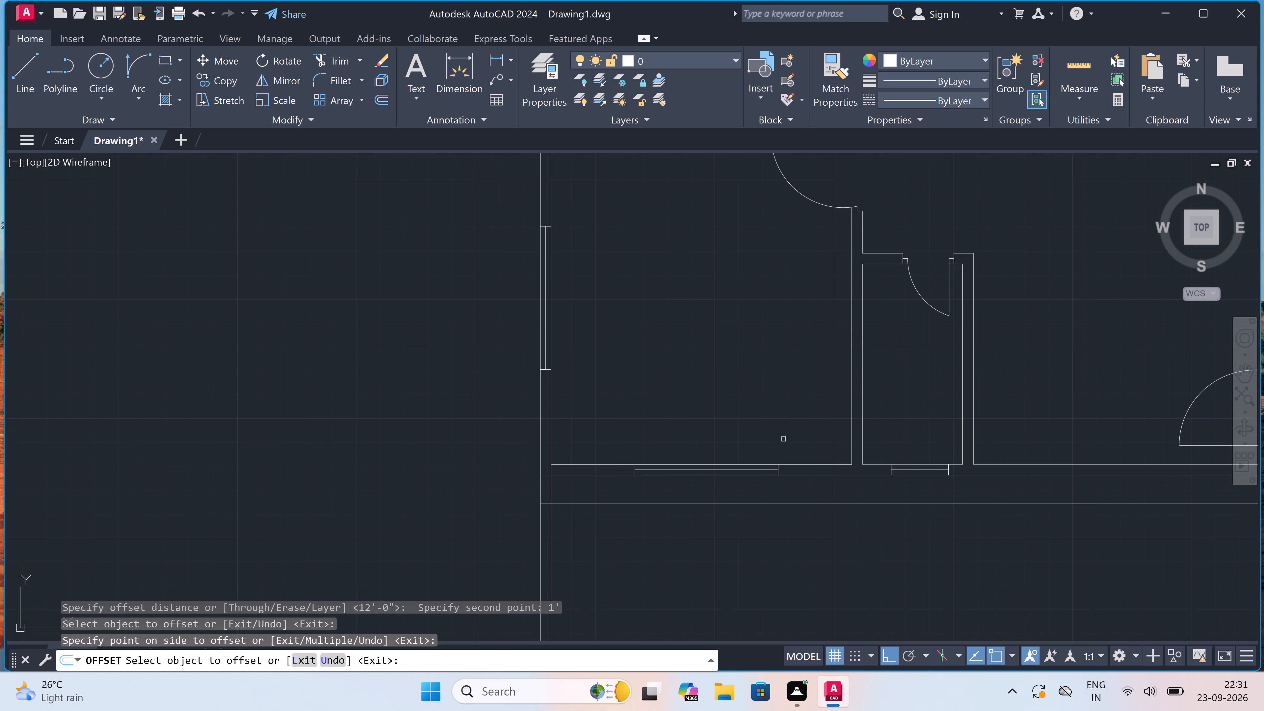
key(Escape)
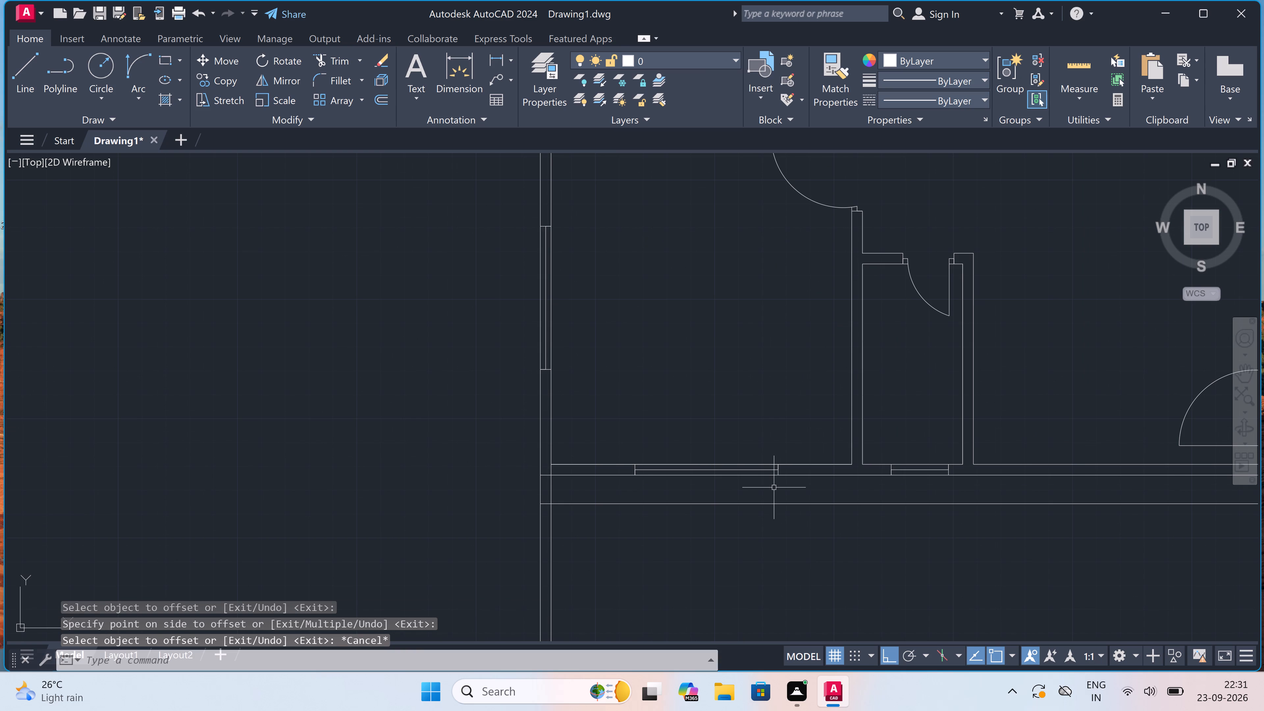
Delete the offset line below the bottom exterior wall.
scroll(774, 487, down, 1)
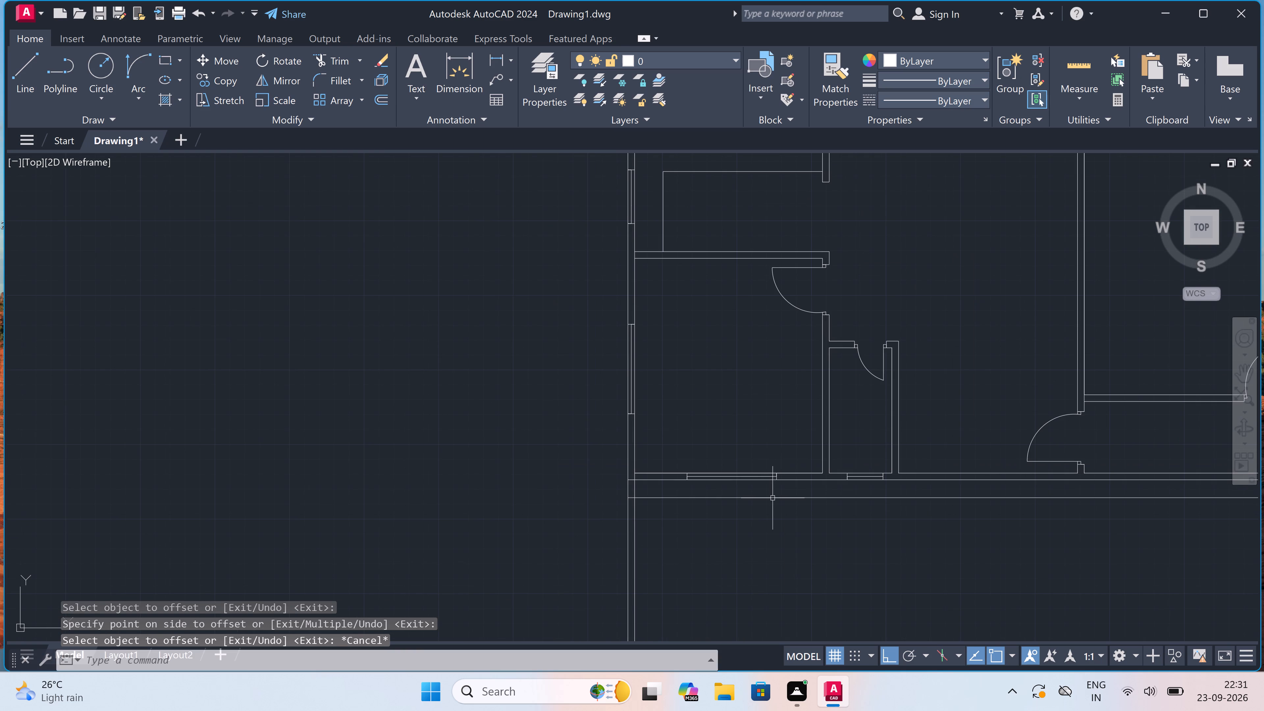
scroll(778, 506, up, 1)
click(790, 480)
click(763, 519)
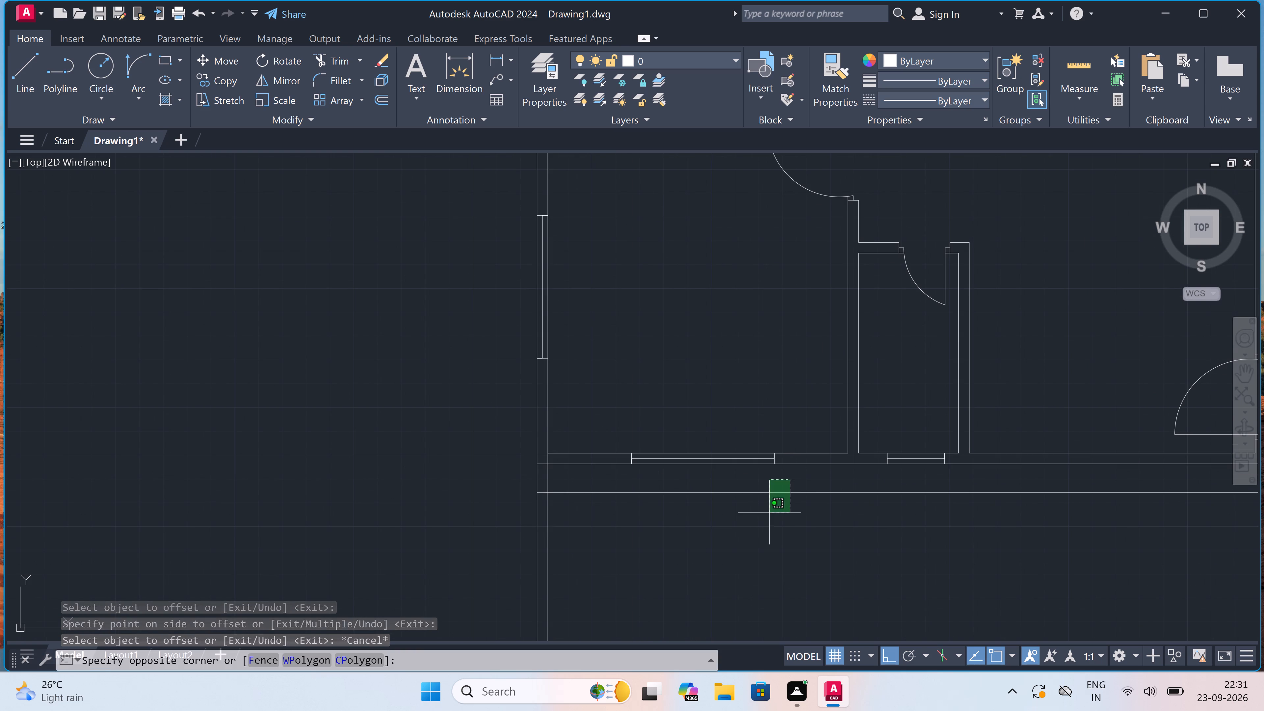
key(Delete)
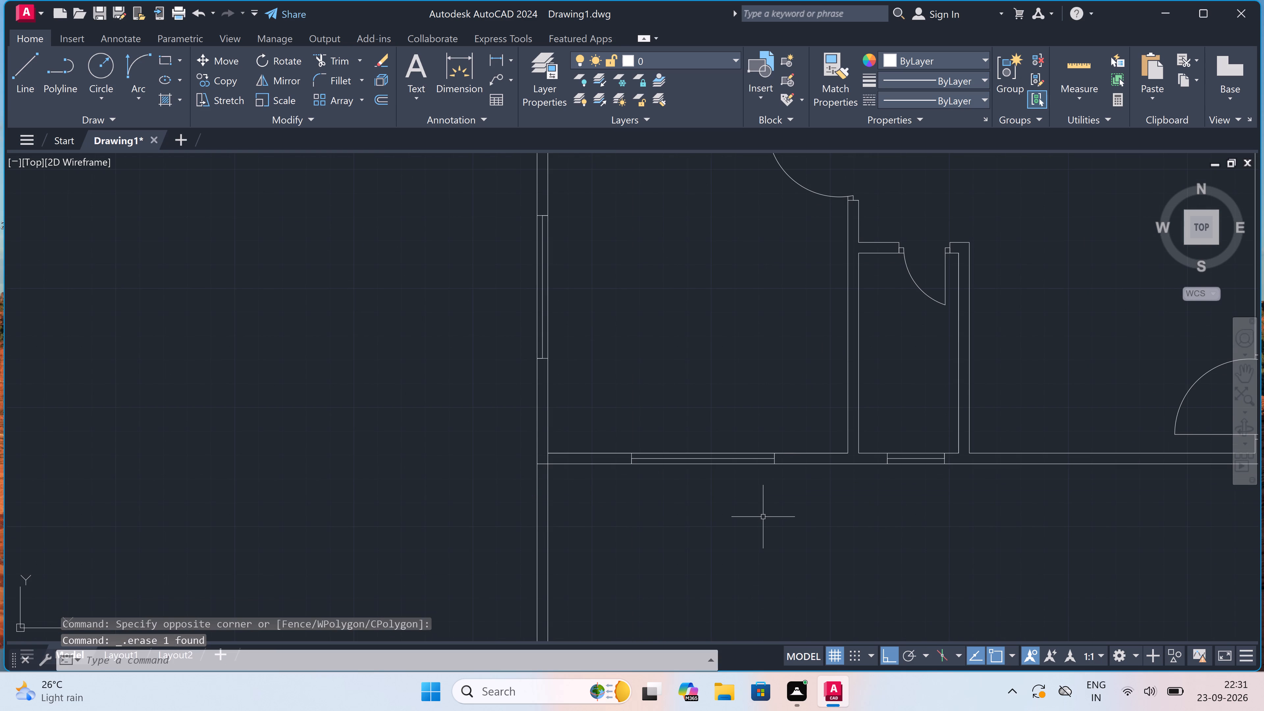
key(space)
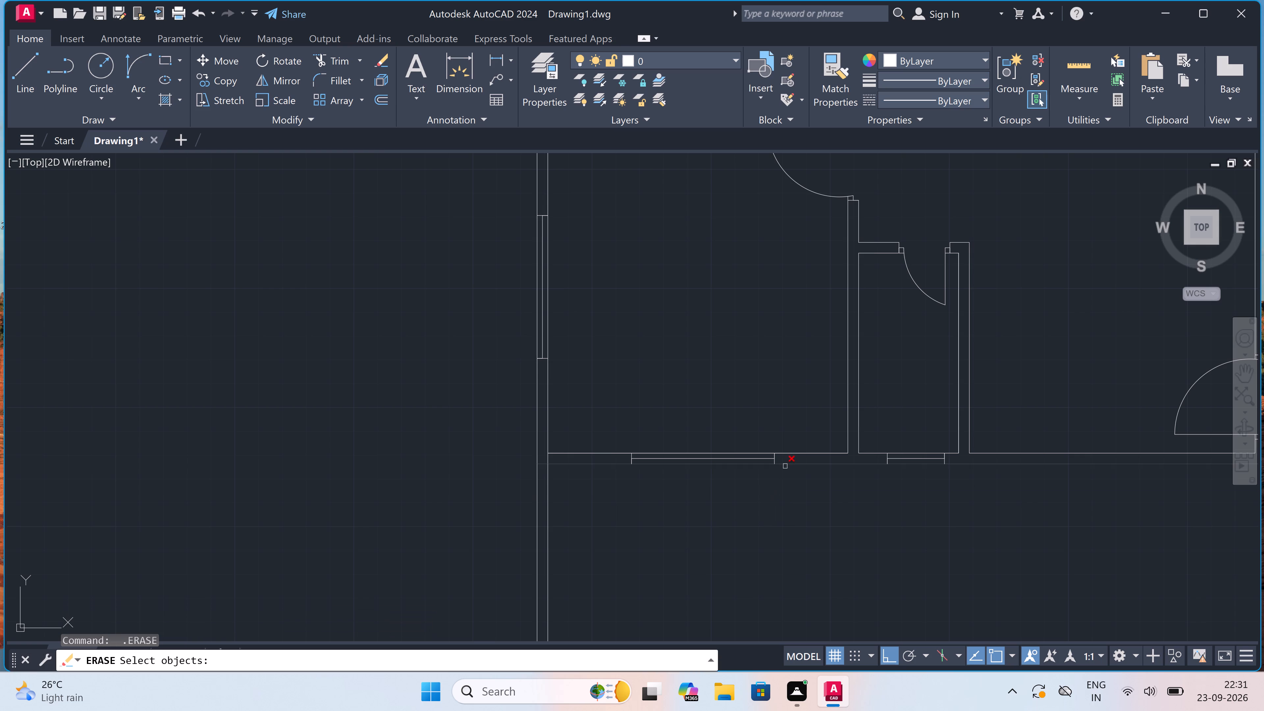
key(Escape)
Offset the outer line of the bottom exterior wall 2' outward, below the plan.
key(o)
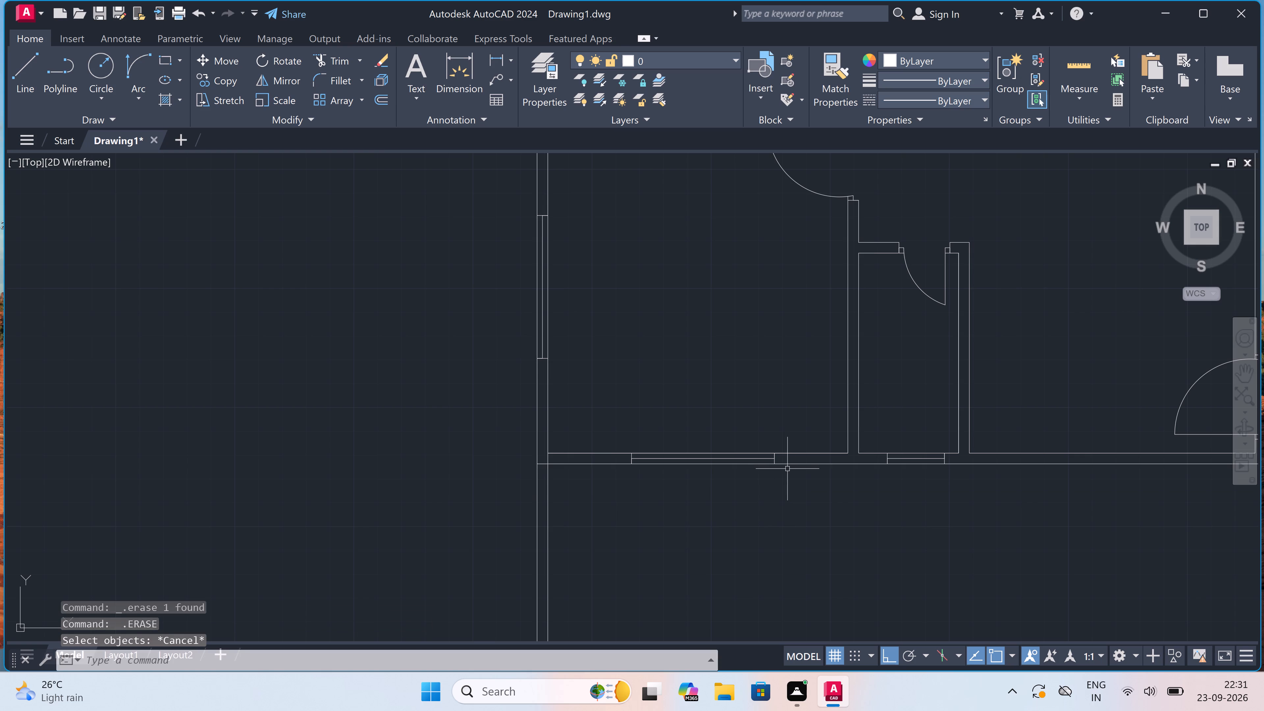
key(space)
drag(792, 465, 794, 470)
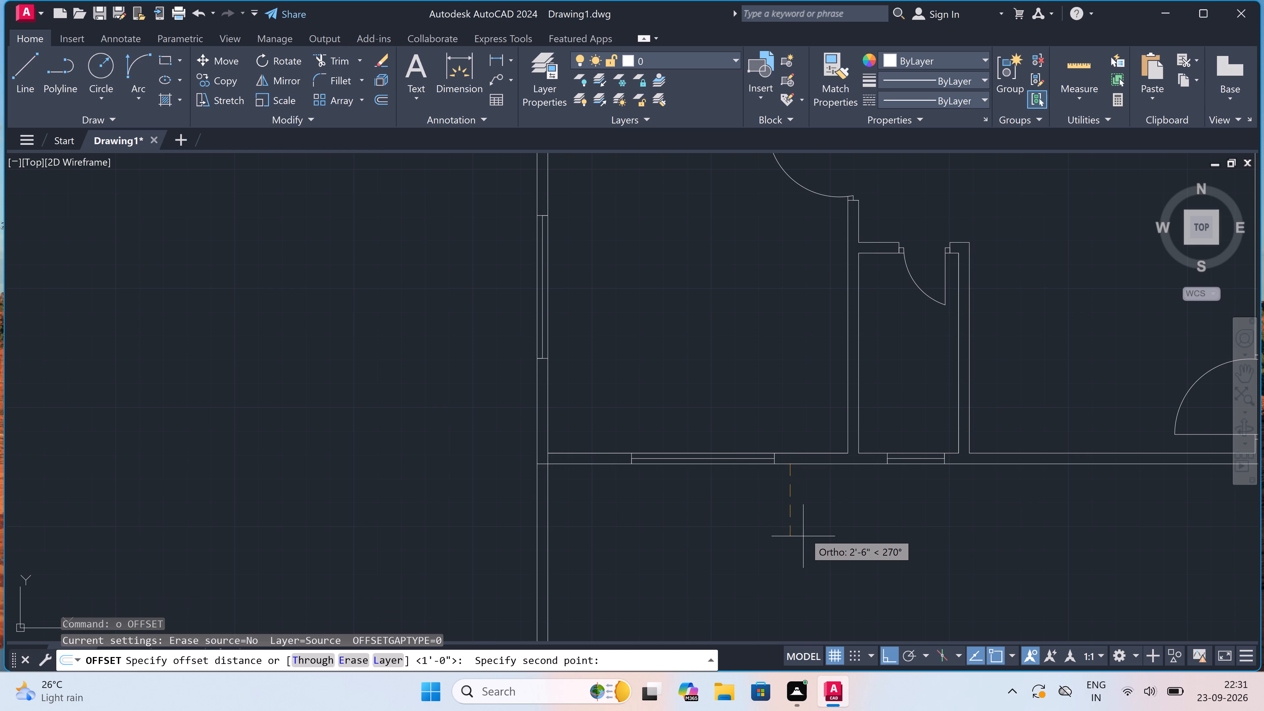
text(2')
key(space)
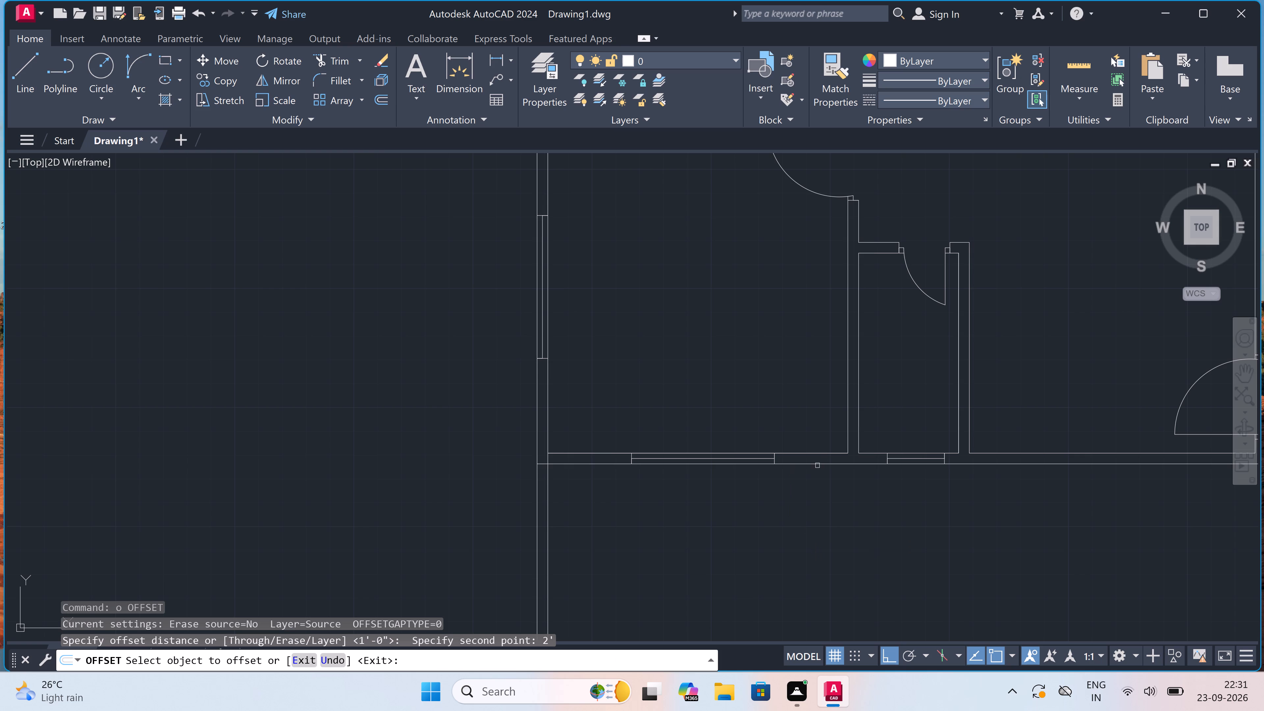
drag(816, 464, 814, 479)
click(799, 518)
scroll(799, 517, down, 3)
scroll(830, 533, up, 2)
key(Escape)
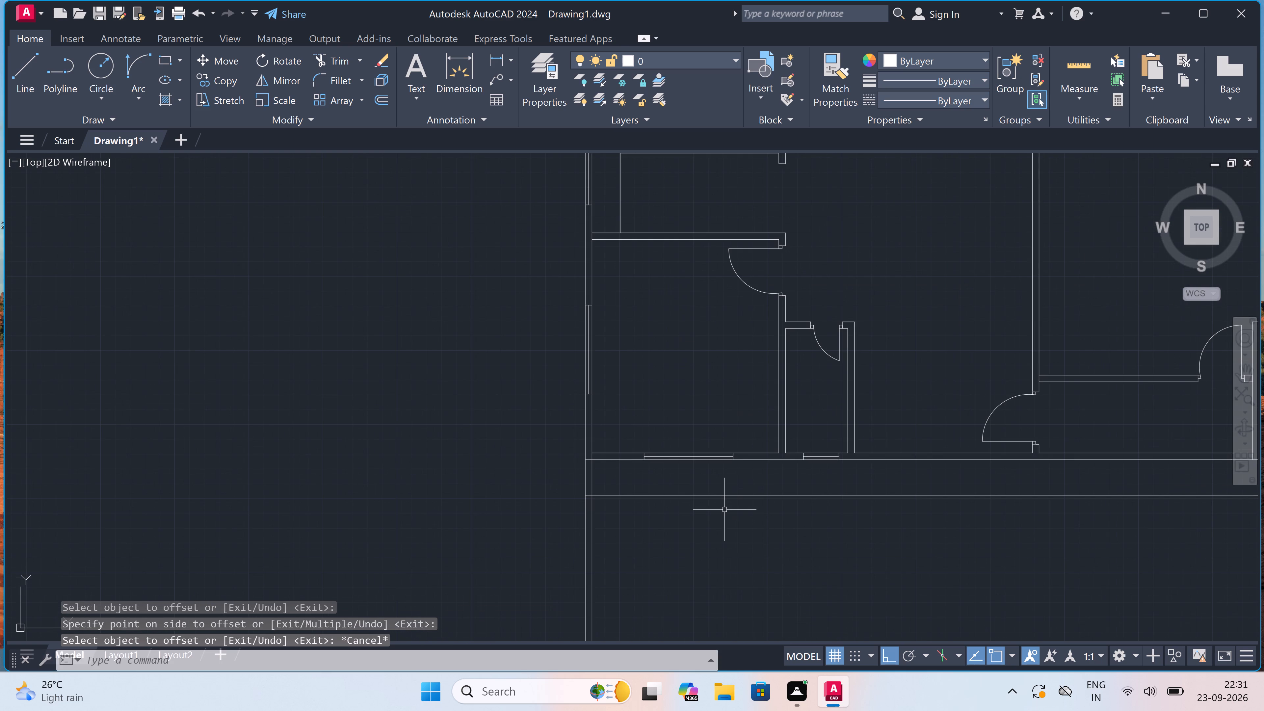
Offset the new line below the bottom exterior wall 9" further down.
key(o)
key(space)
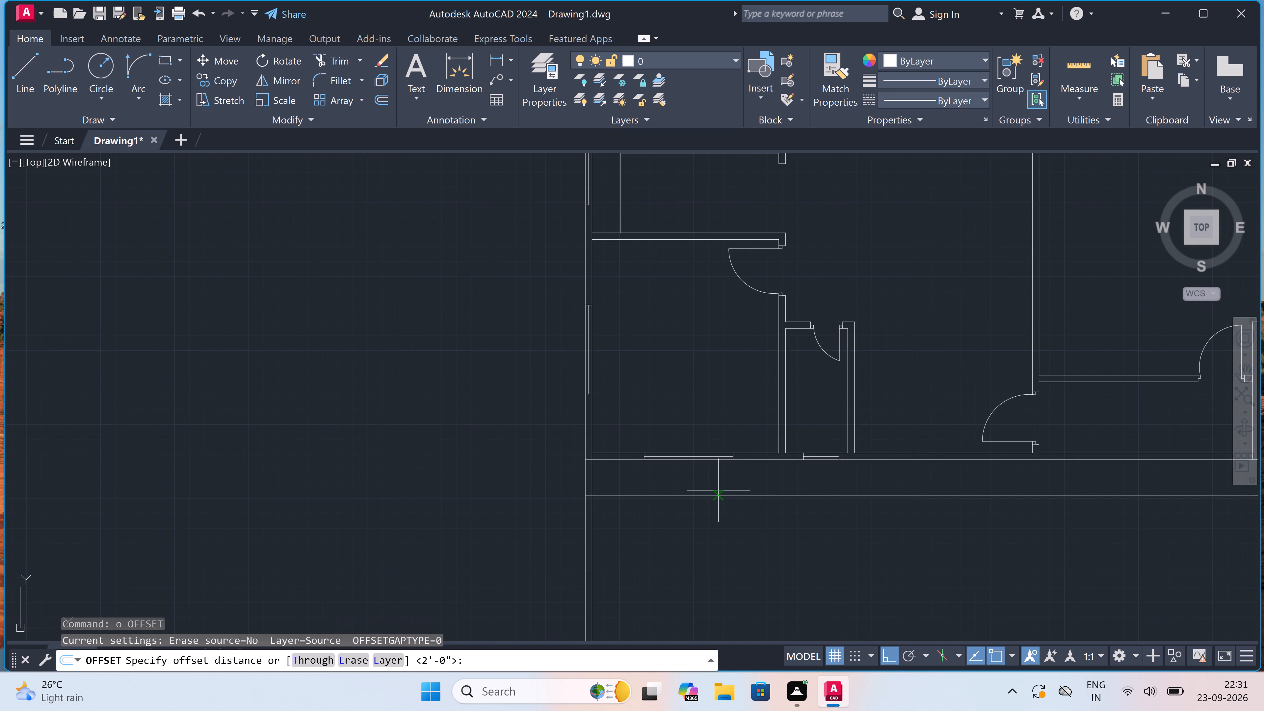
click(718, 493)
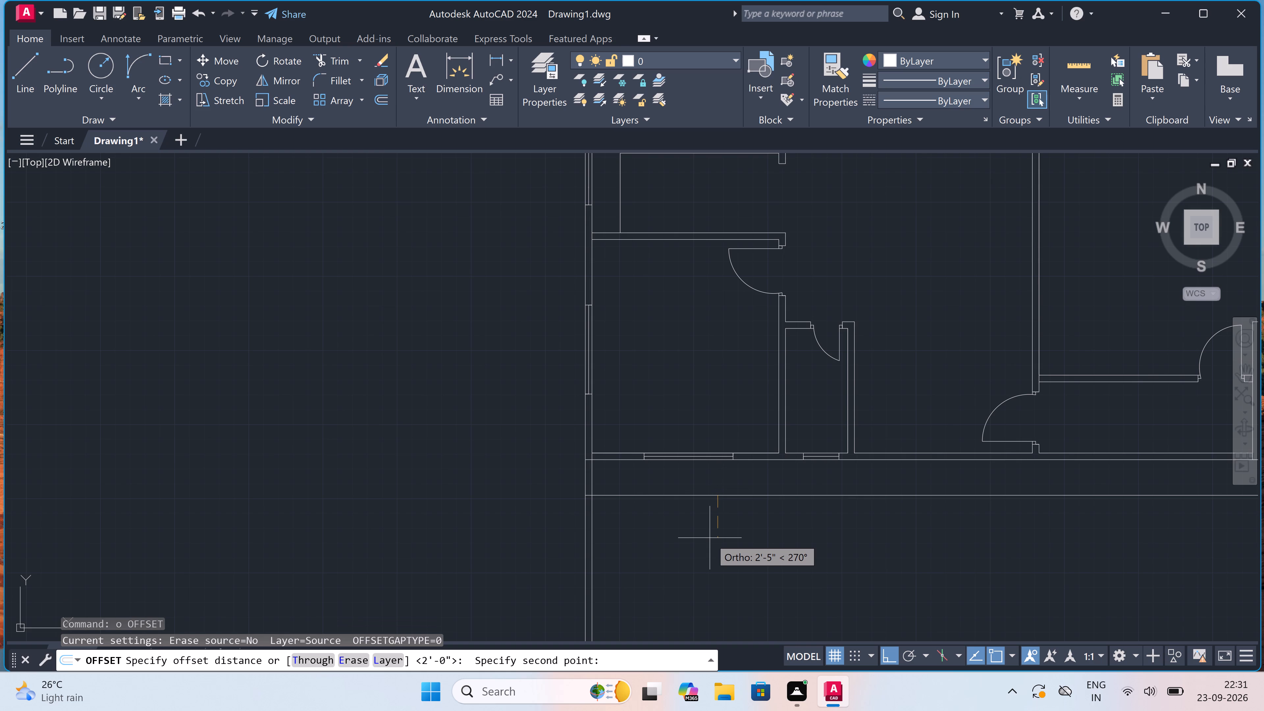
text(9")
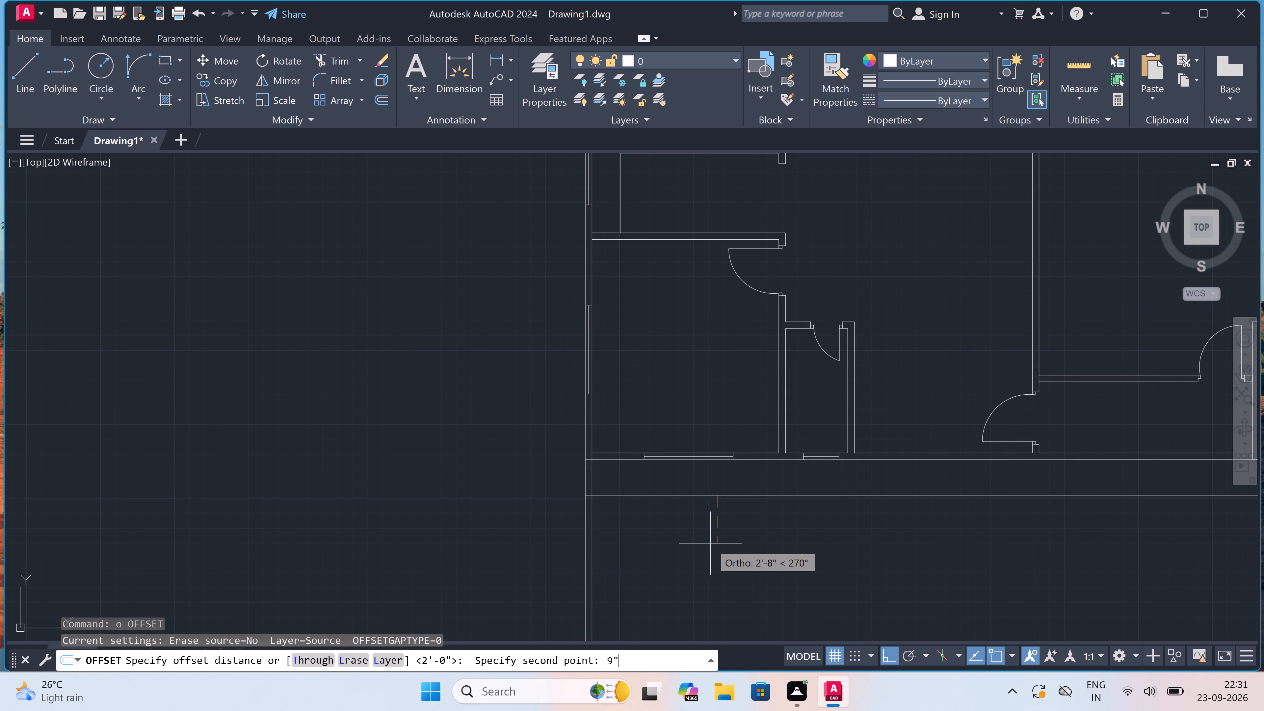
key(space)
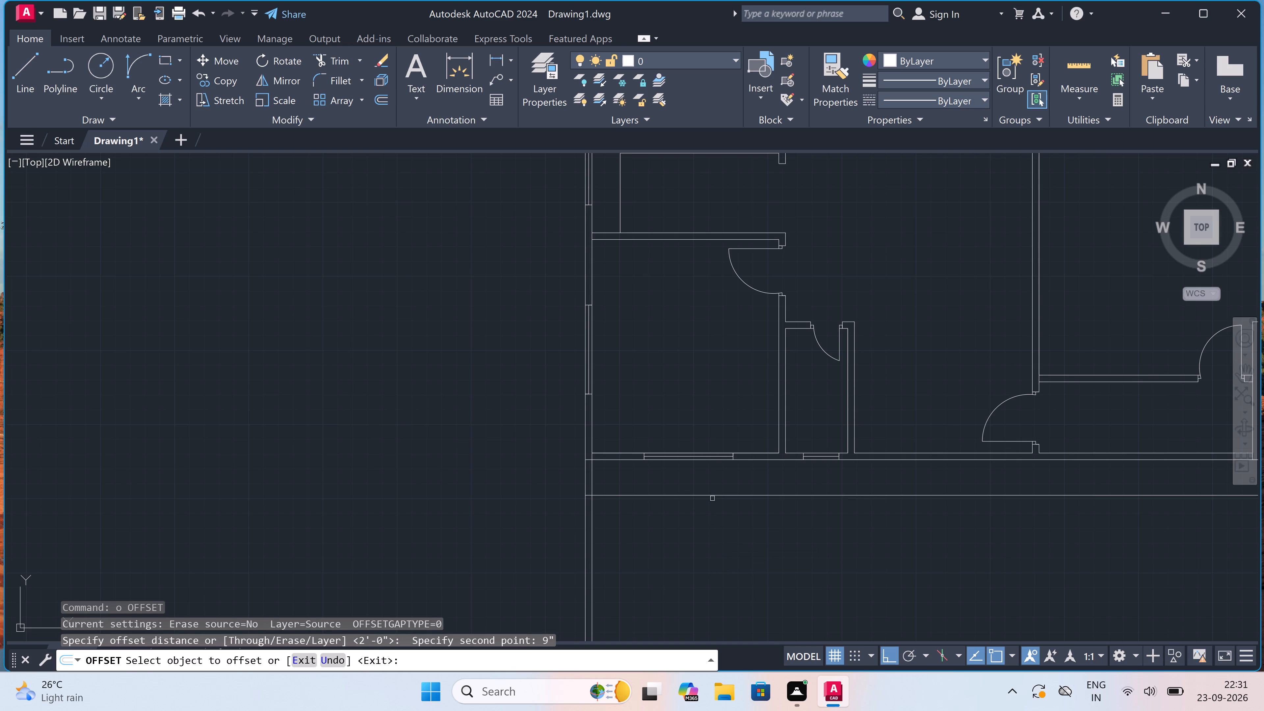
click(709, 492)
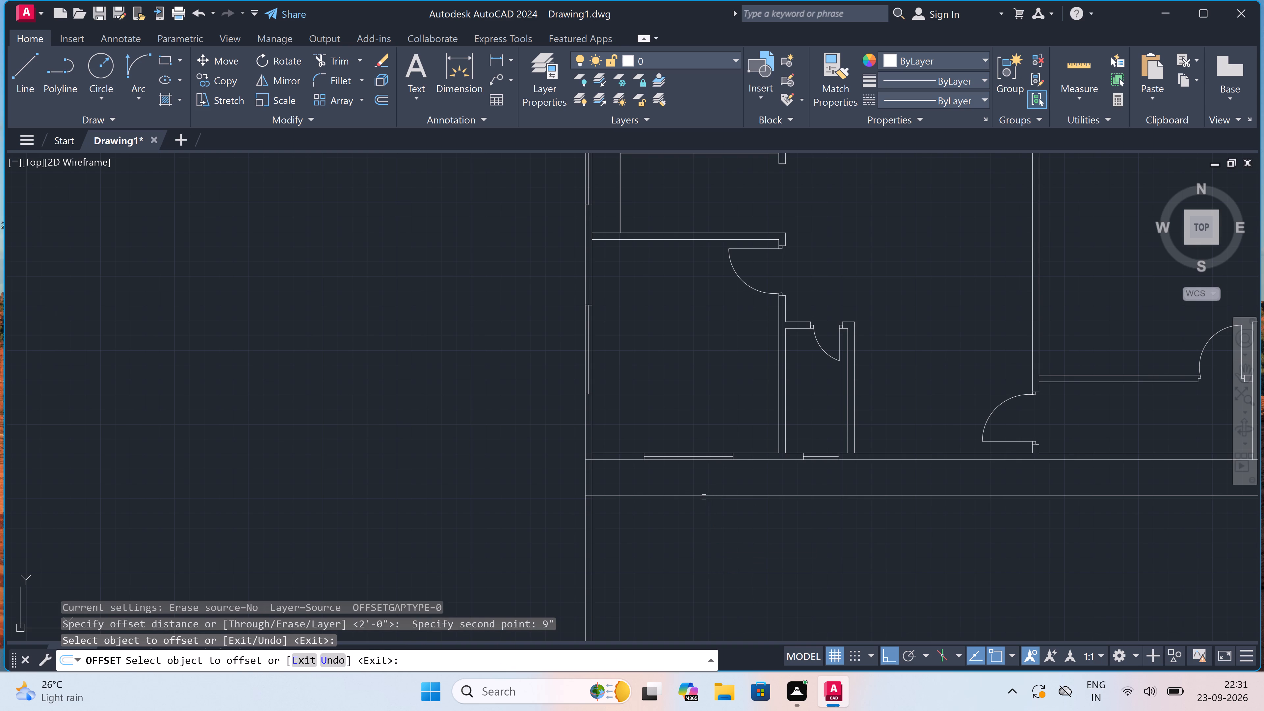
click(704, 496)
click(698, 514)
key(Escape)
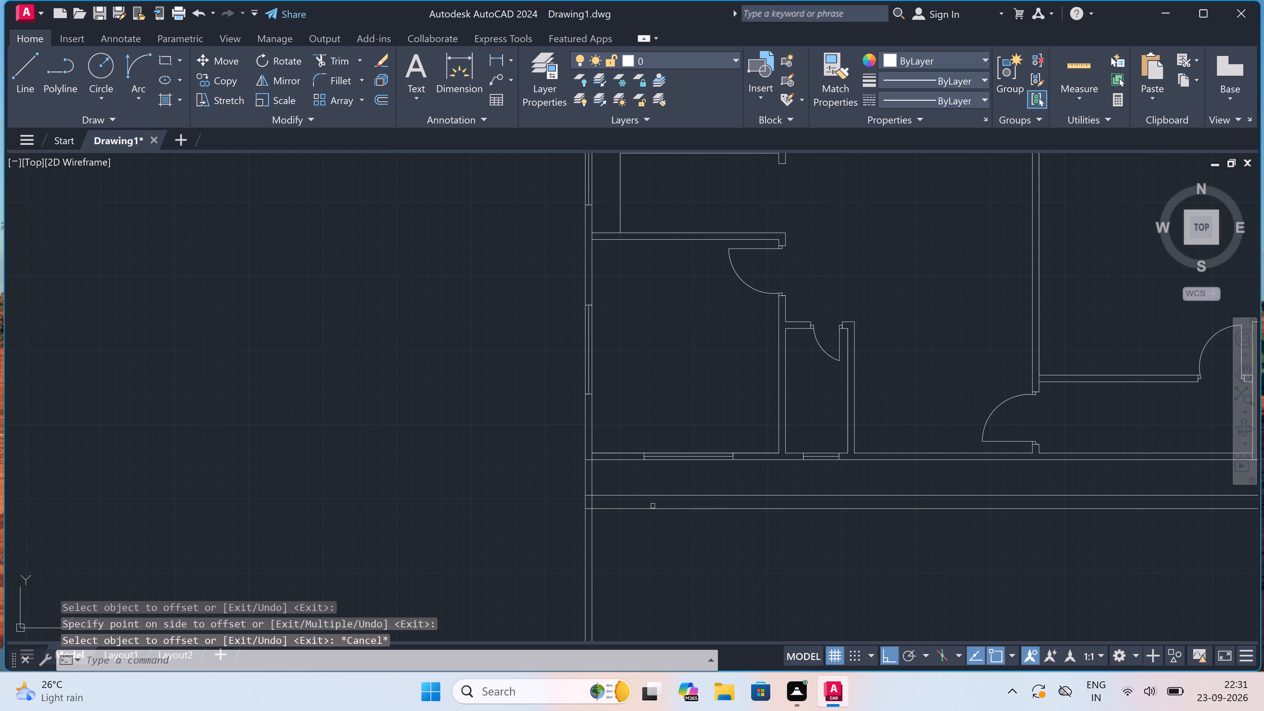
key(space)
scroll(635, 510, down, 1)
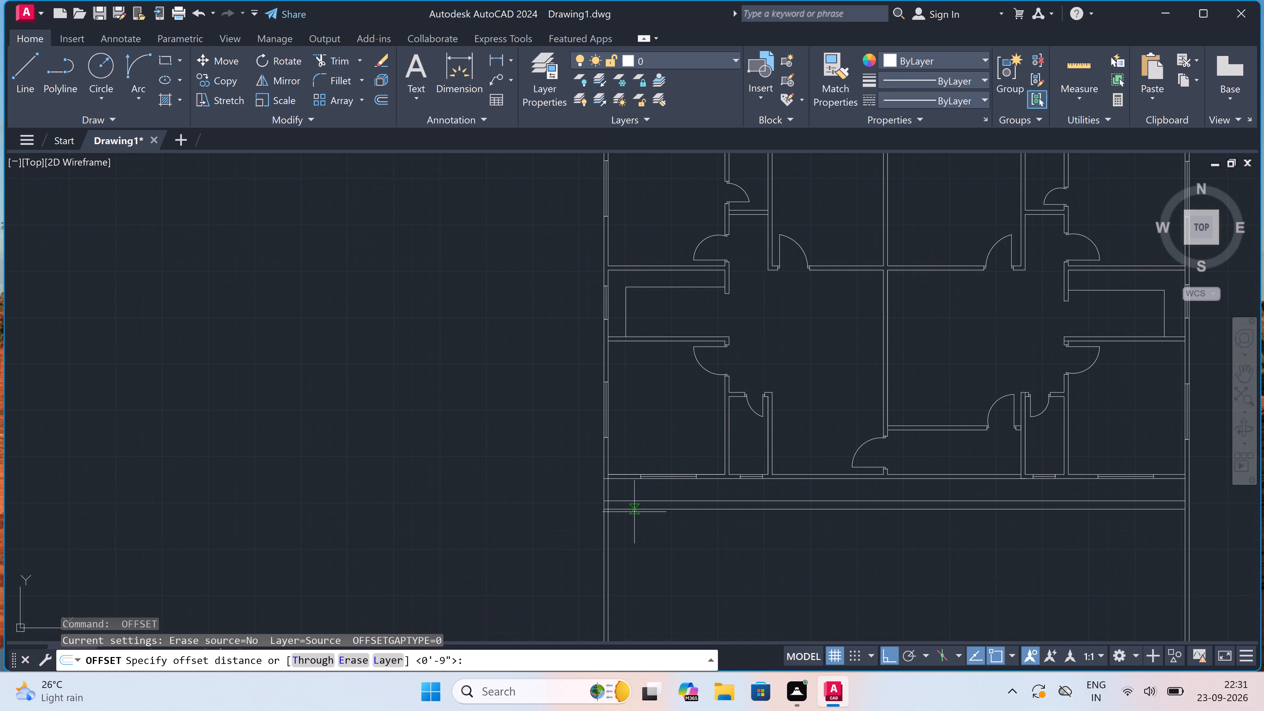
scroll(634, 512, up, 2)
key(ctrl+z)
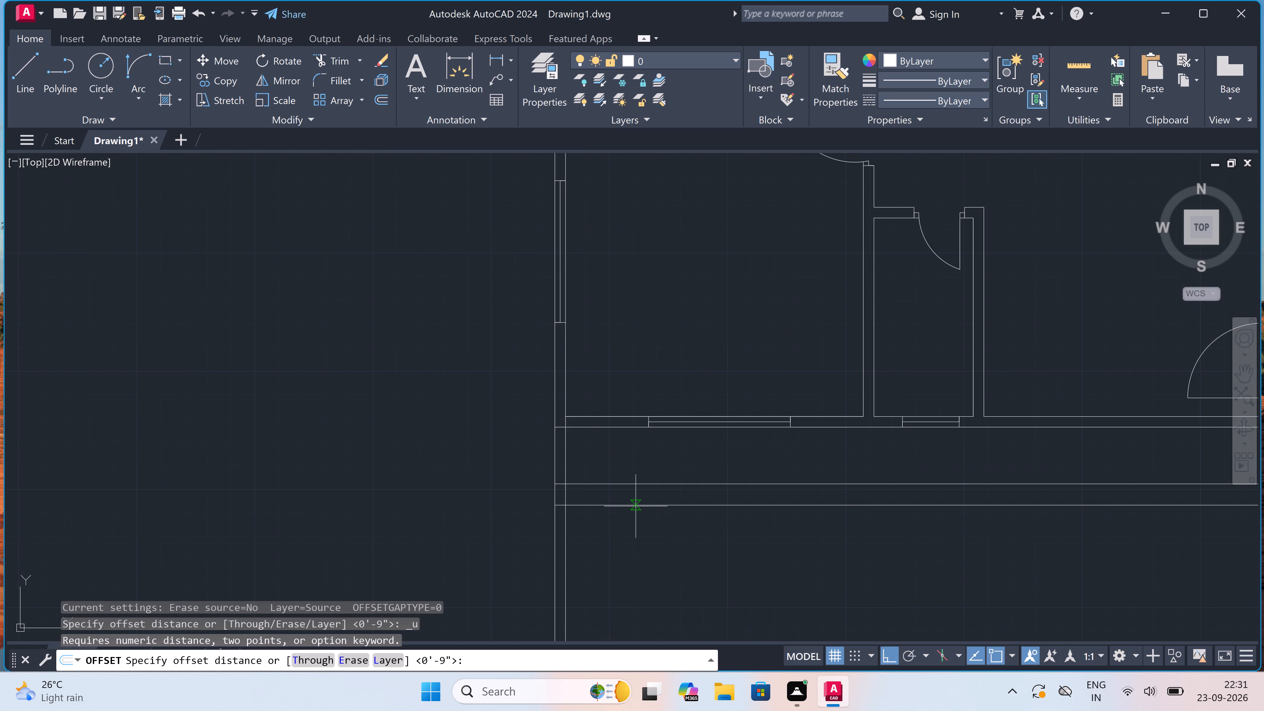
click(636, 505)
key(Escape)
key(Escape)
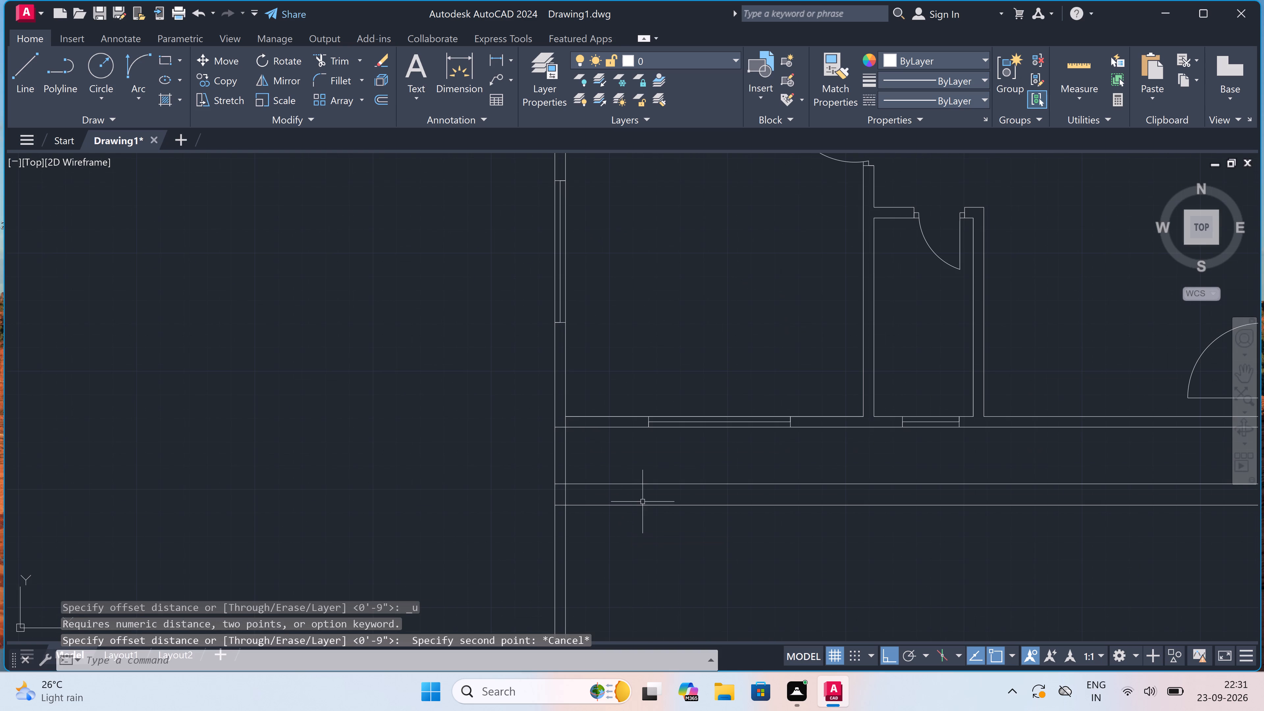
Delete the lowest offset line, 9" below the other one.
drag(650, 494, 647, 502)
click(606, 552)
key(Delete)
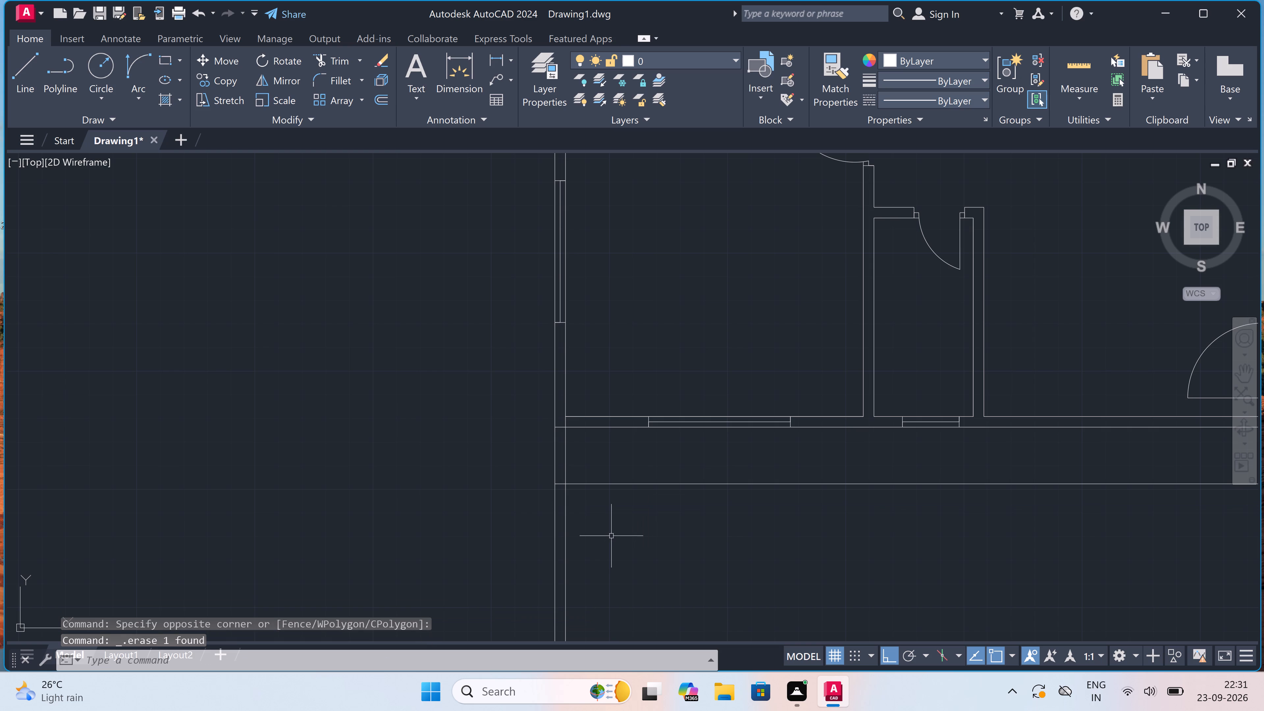
Offset the remaining line below the bottom exterior wall 4.5" downward to form a second wall.
key(o)
key(space)
drag(691, 479, 689, 488)
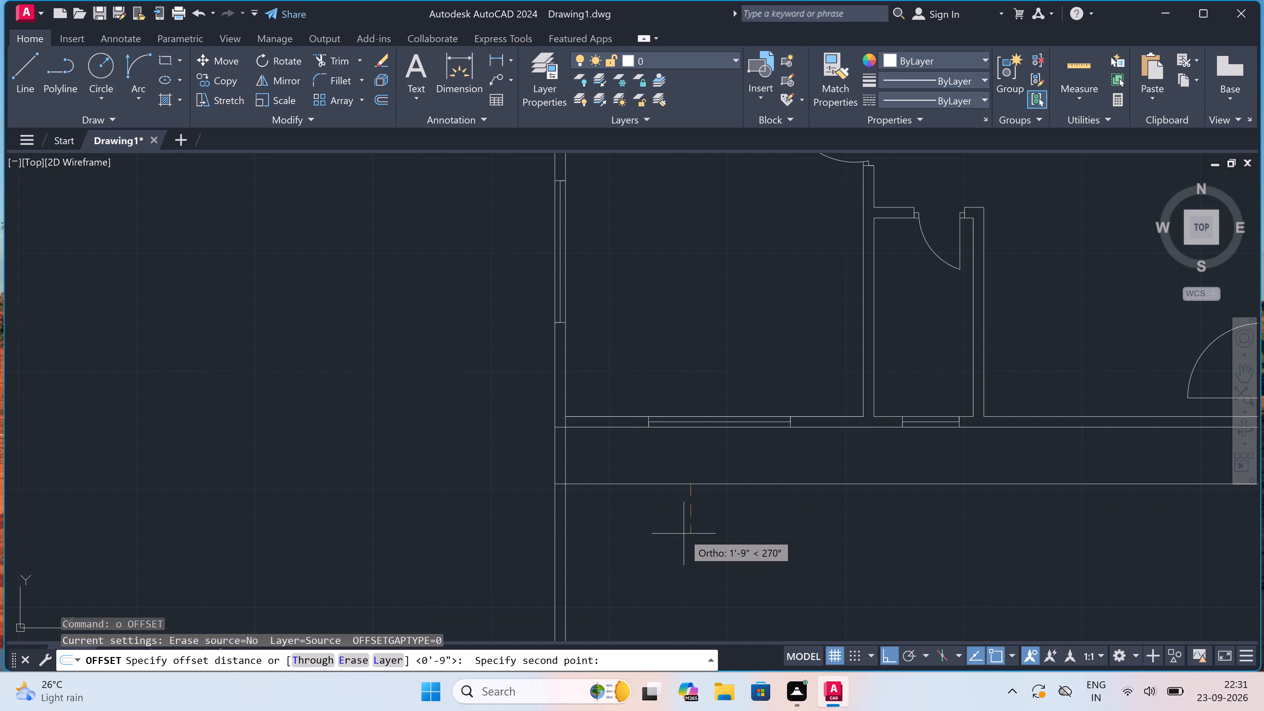
text(4.5")
key(space)
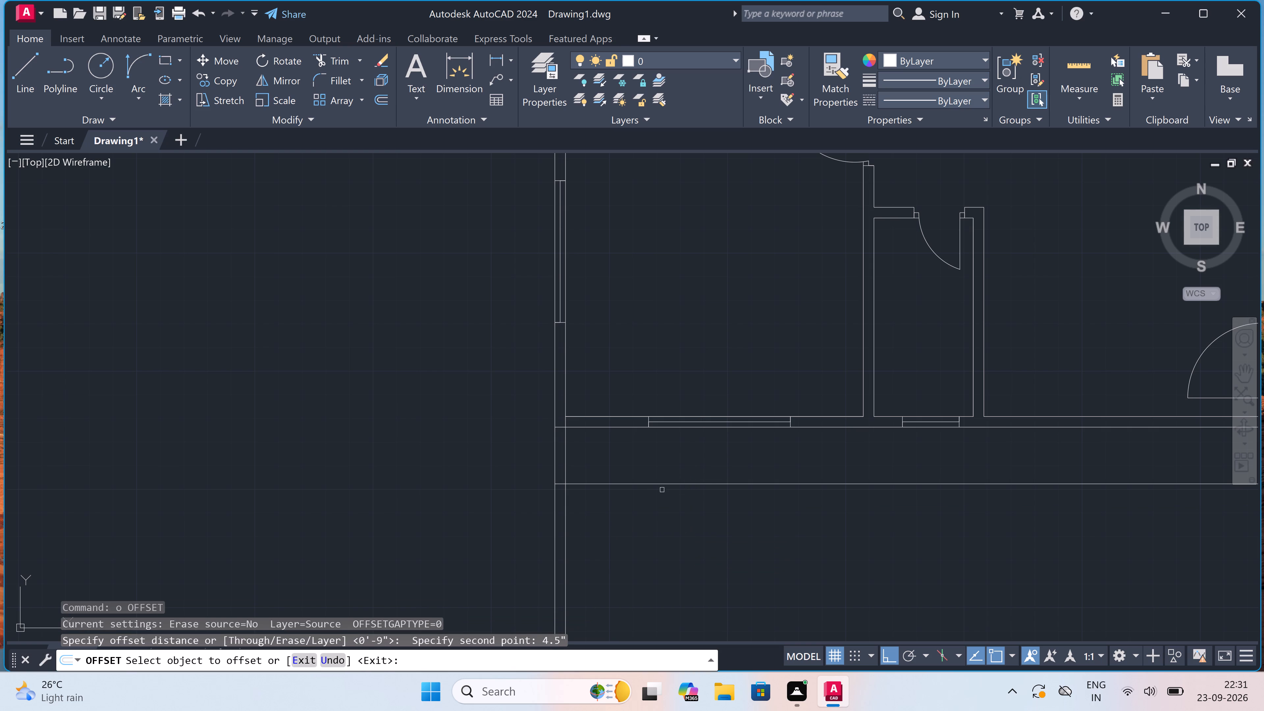
drag(659, 483, 657, 488)
click(652, 508)
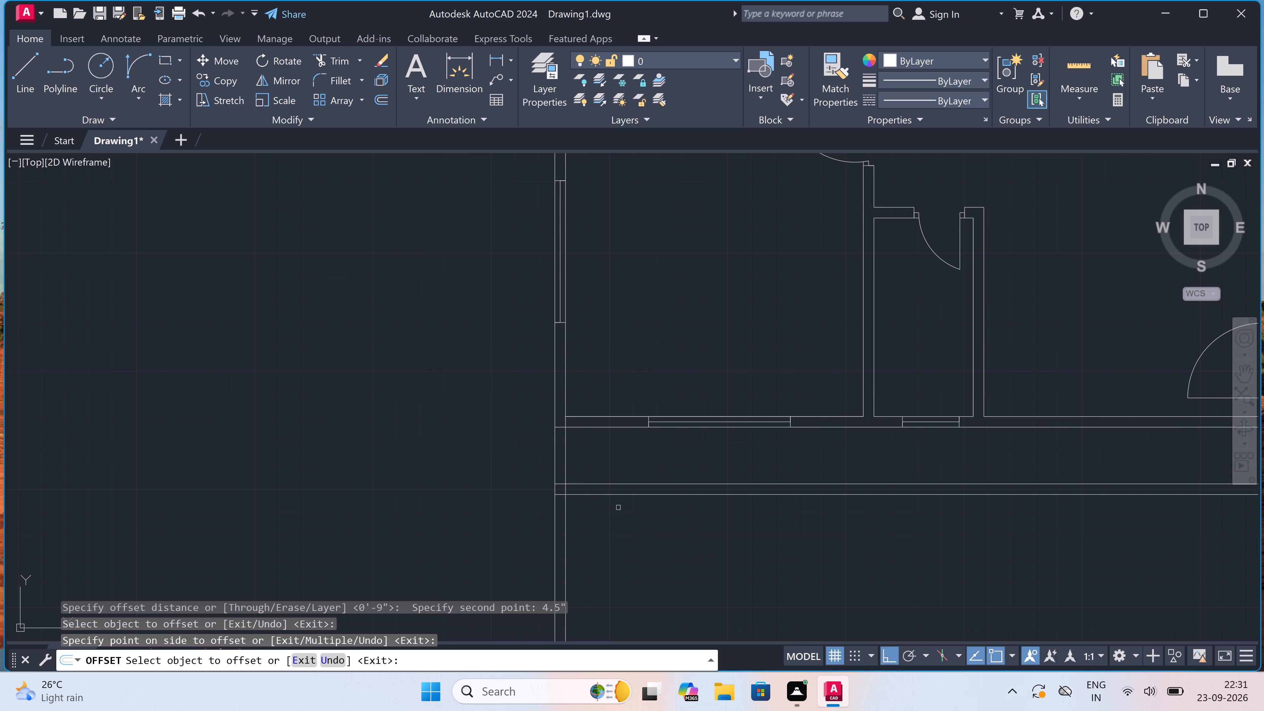
key(Escape)
Trim the two left exterior wall lines across the 2' gap between the plan and the new lower wall.
text(tr)
key(space)
drag(546, 468, 551, 467)
click(577, 465)
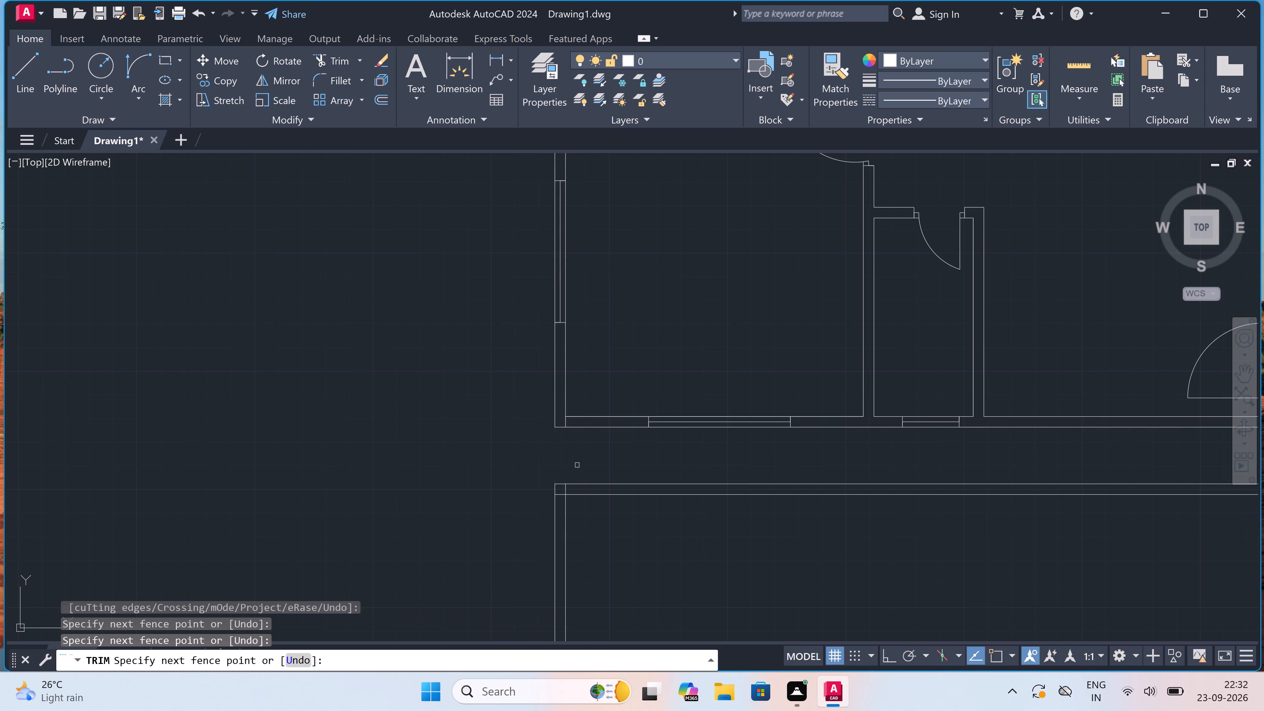
click(565, 423)
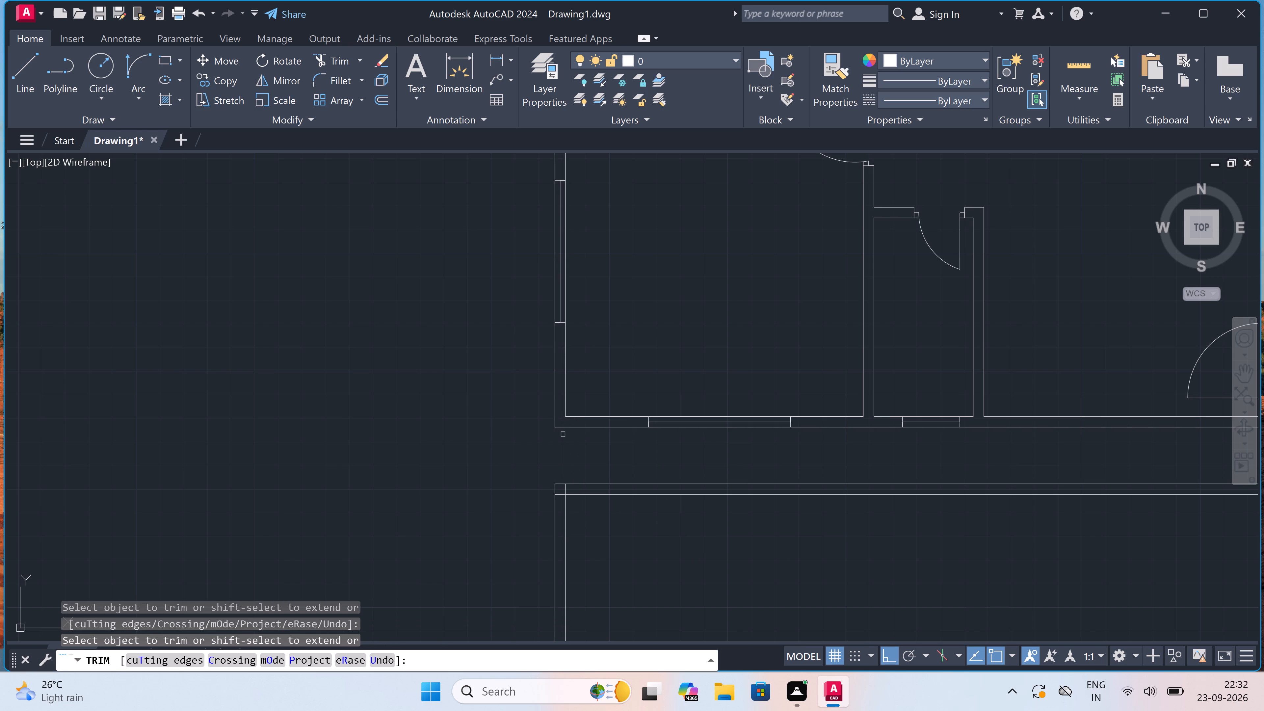
Trim the overlapping line ends at the new lower wall's left corner to leave a clean wall corner.
scroll(555, 491, up, 3)
click(560, 492)
click(564, 535)
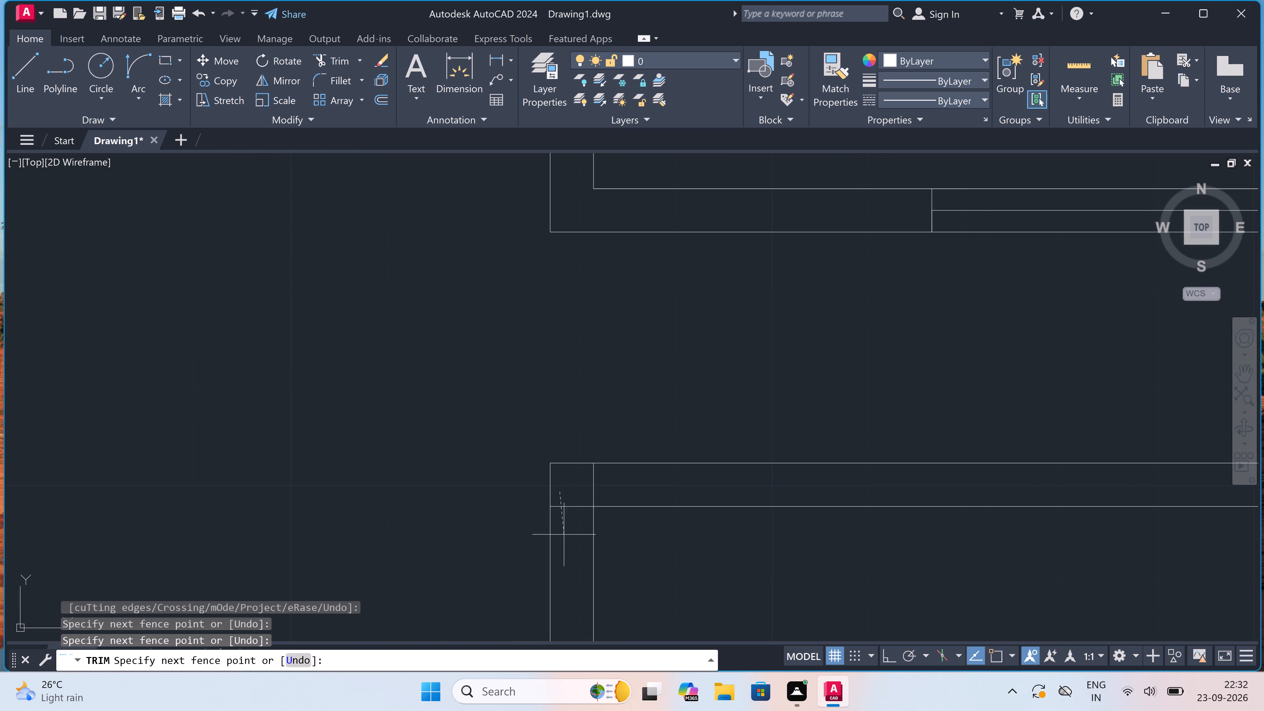
drag(577, 482, 580, 482)
click(680, 482)
click(576, 480)
scroll(579, 414, down, 8)
scroll(611, 433, up, 3)
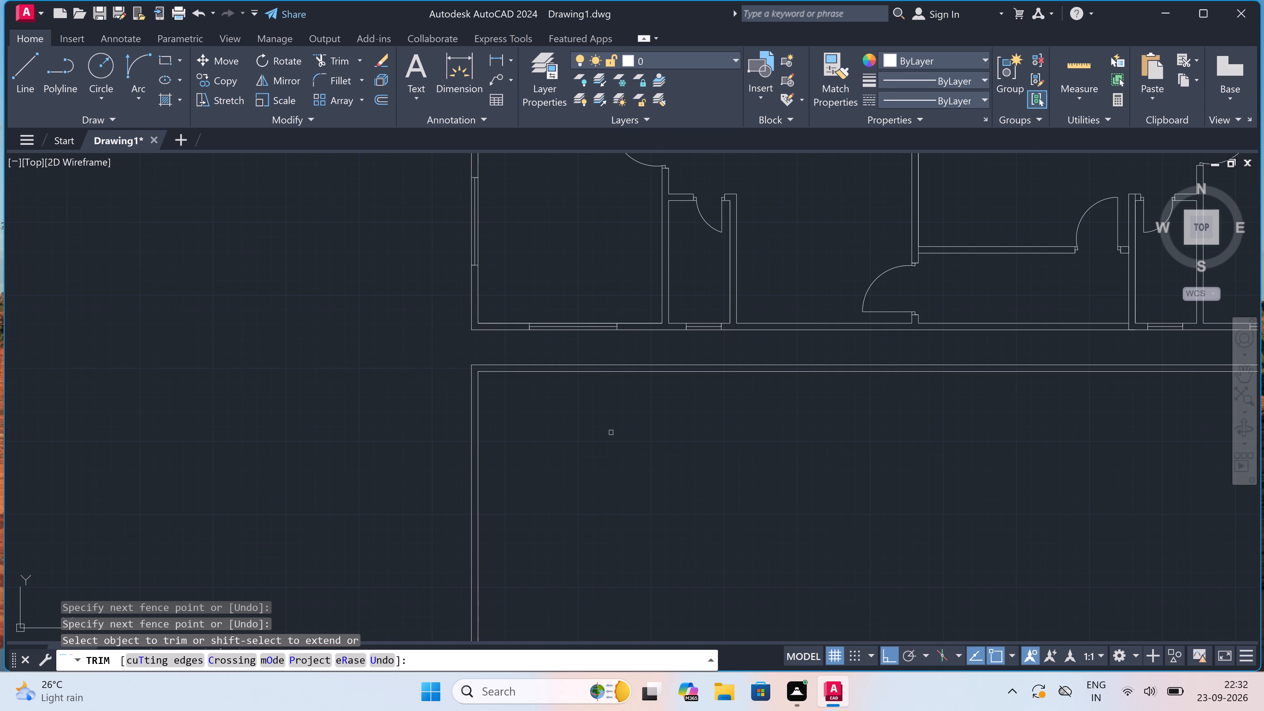
scroll(599, 421, down, 3)
scroll(570, 399, up, 4)
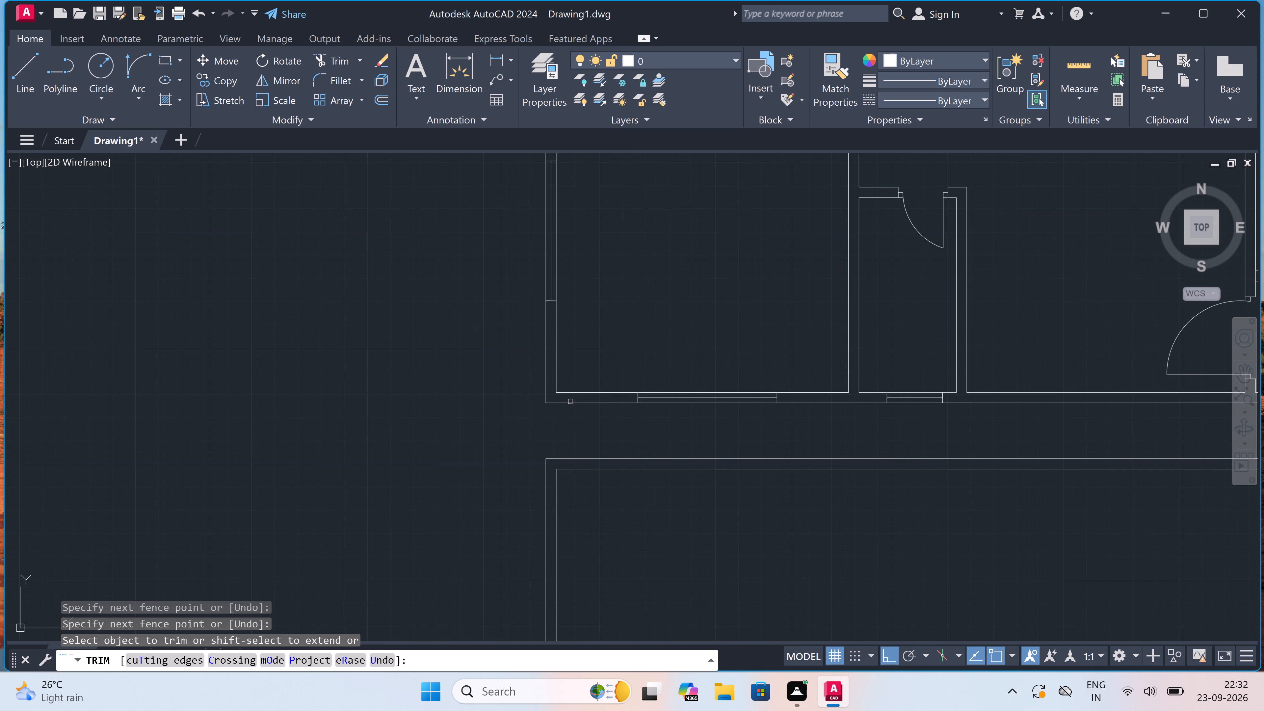
key(Escape)
Draw a line from the small lower-left room's left partition down to the new wall's inner line, 12' further down, then left to the outer wall line.
scroll(592, 422, down, 1)
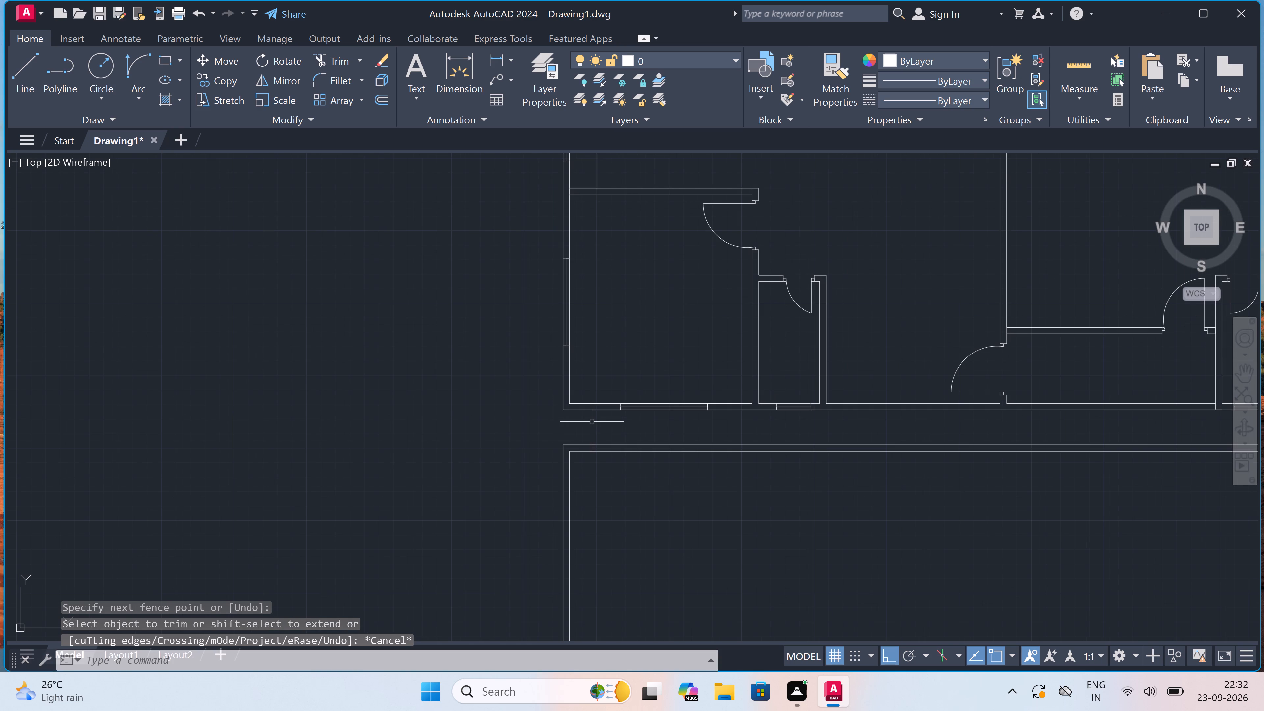
text(l)
key(space)
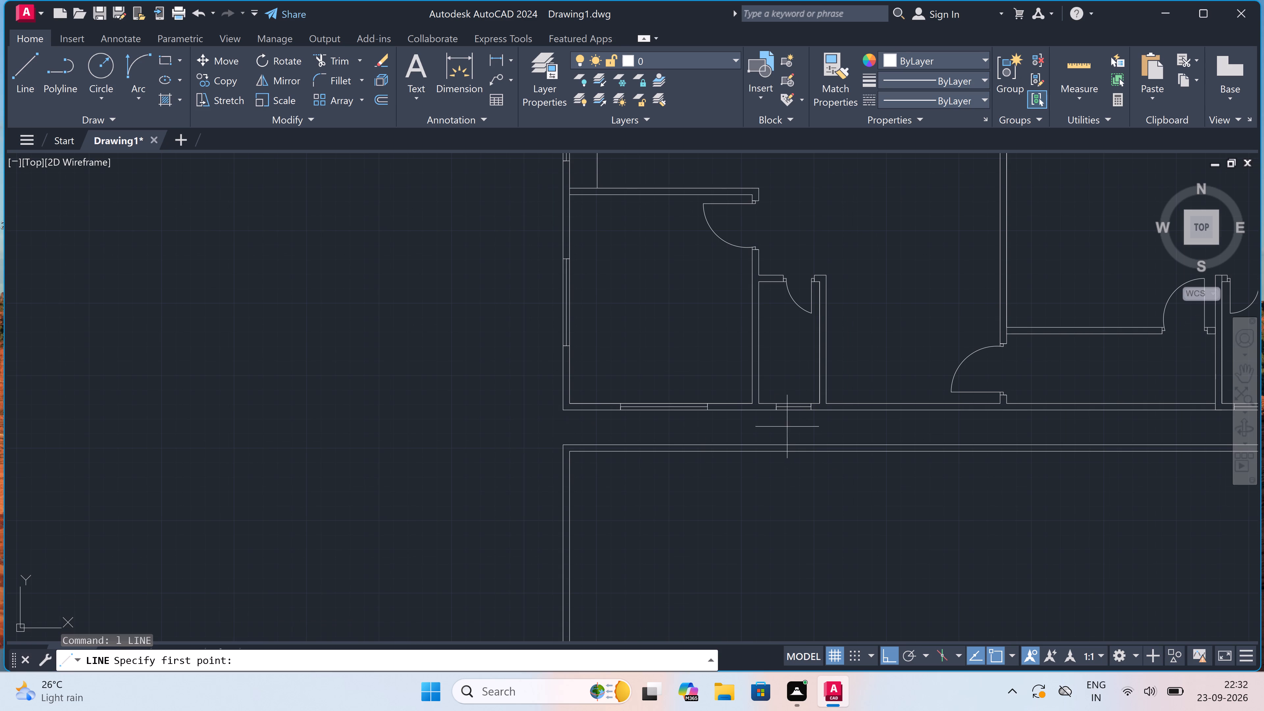
scroll(754, 406, up, 1)
drag(754, 403, 755, 409)
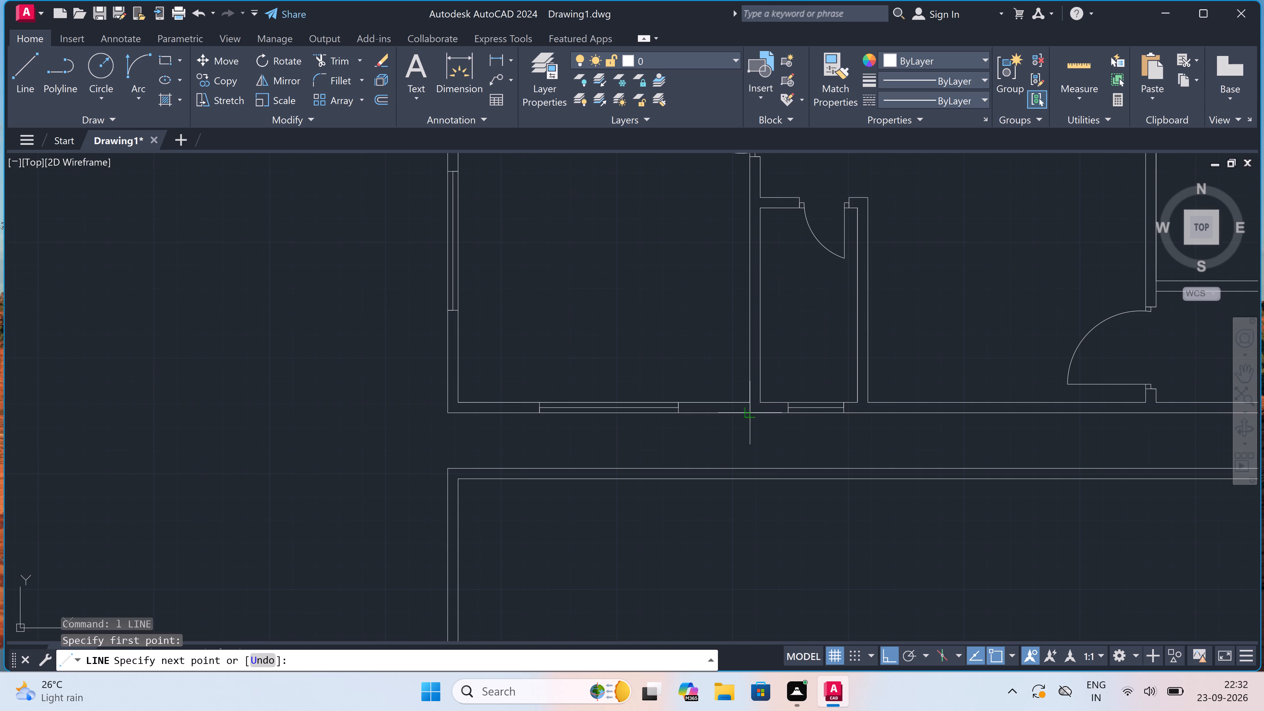
scroll(747, 463, down, 3)
scroll(747, 463, up, 3)
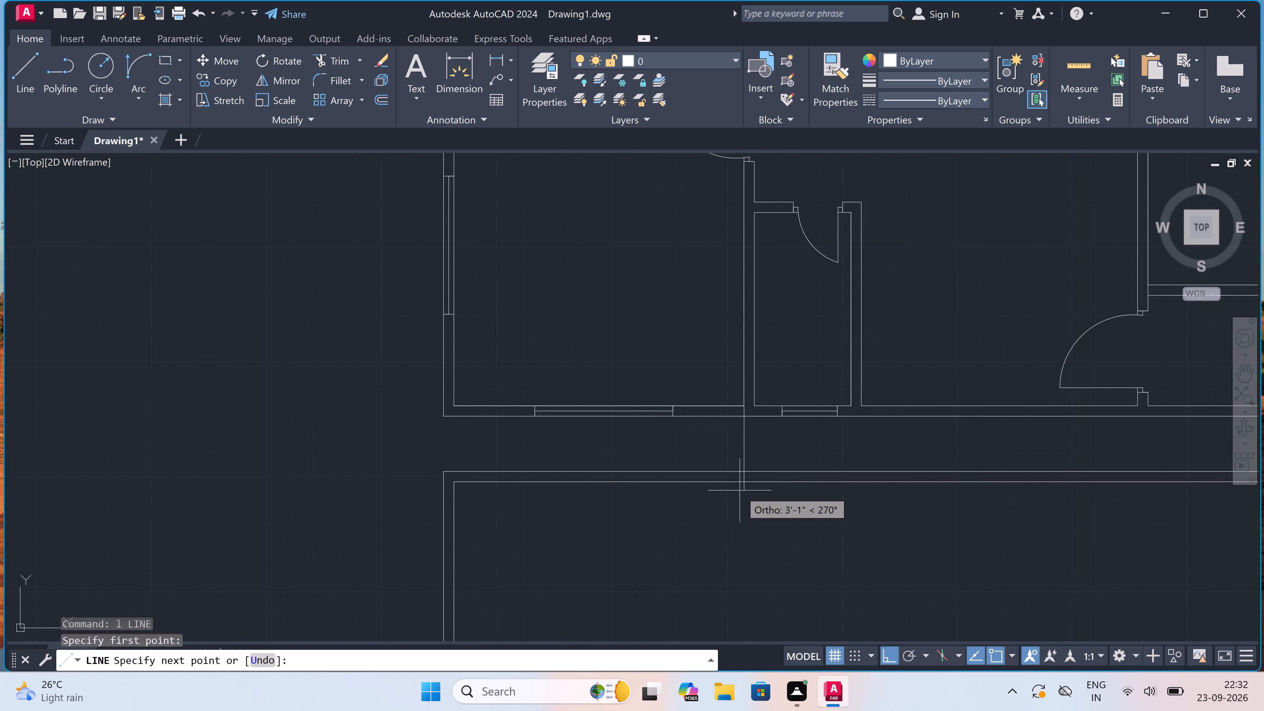
click(741, 484)
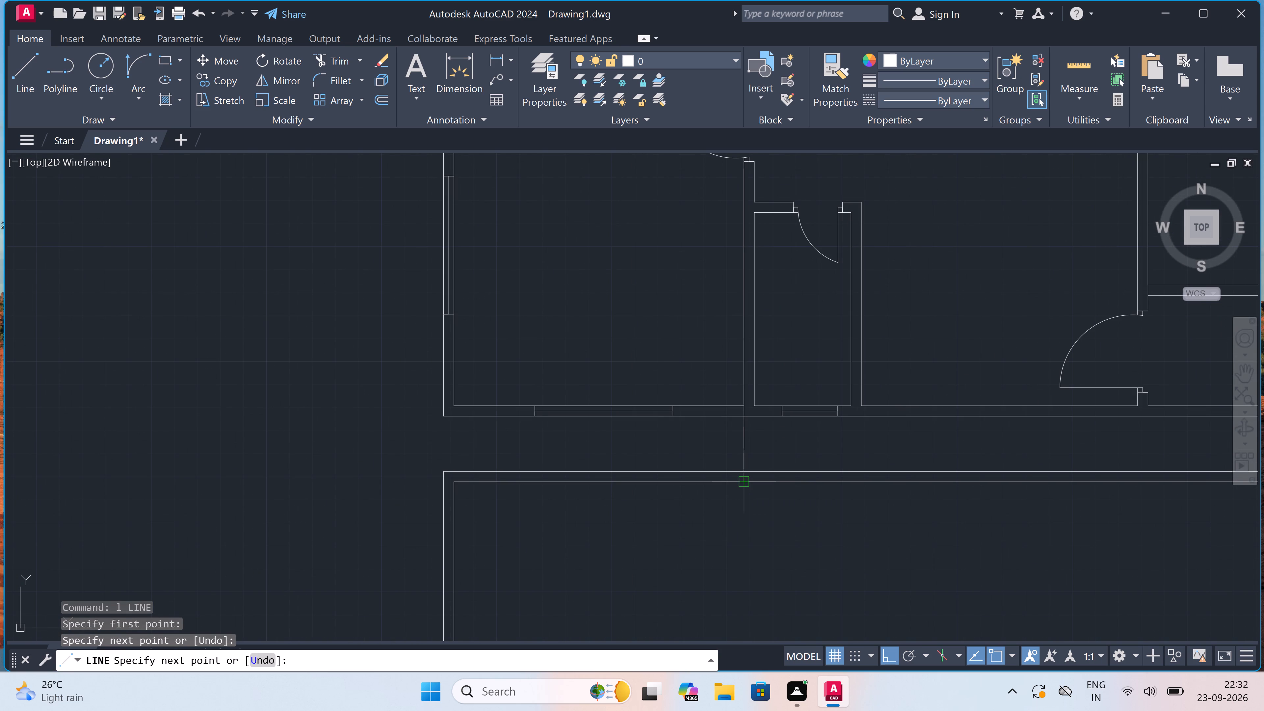
scroll(741, 474, down, 3)
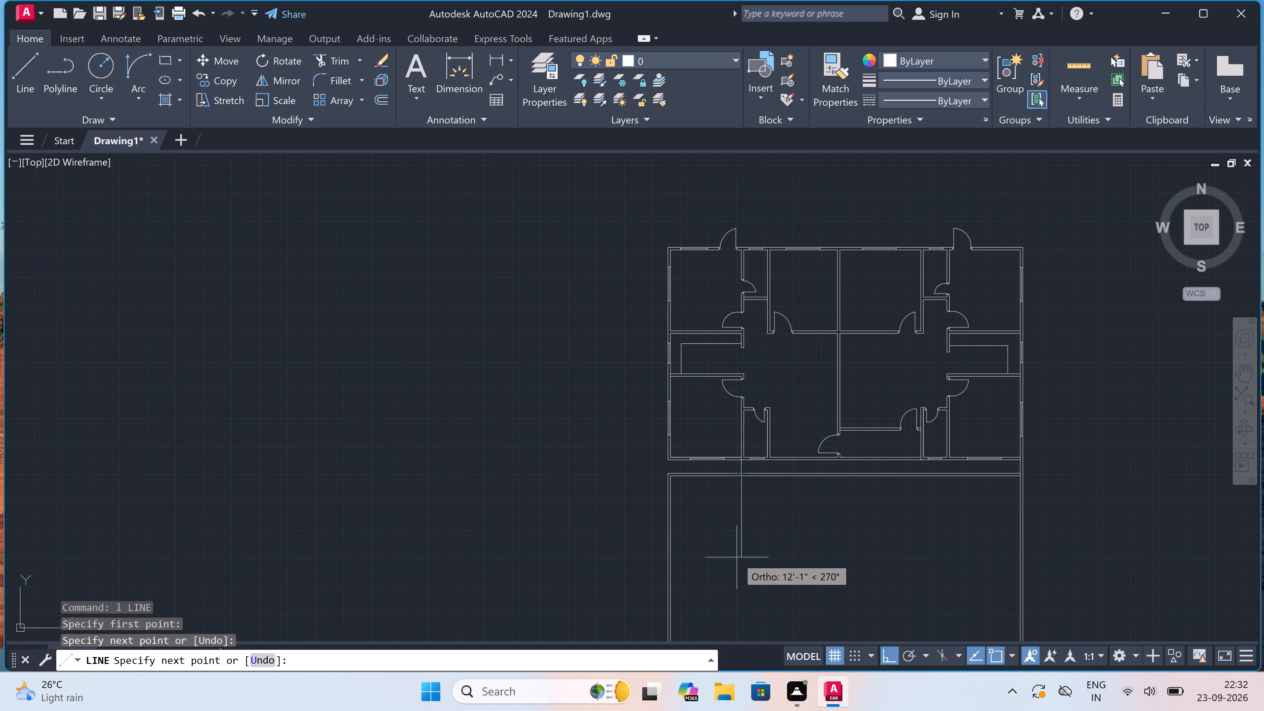
text(12')
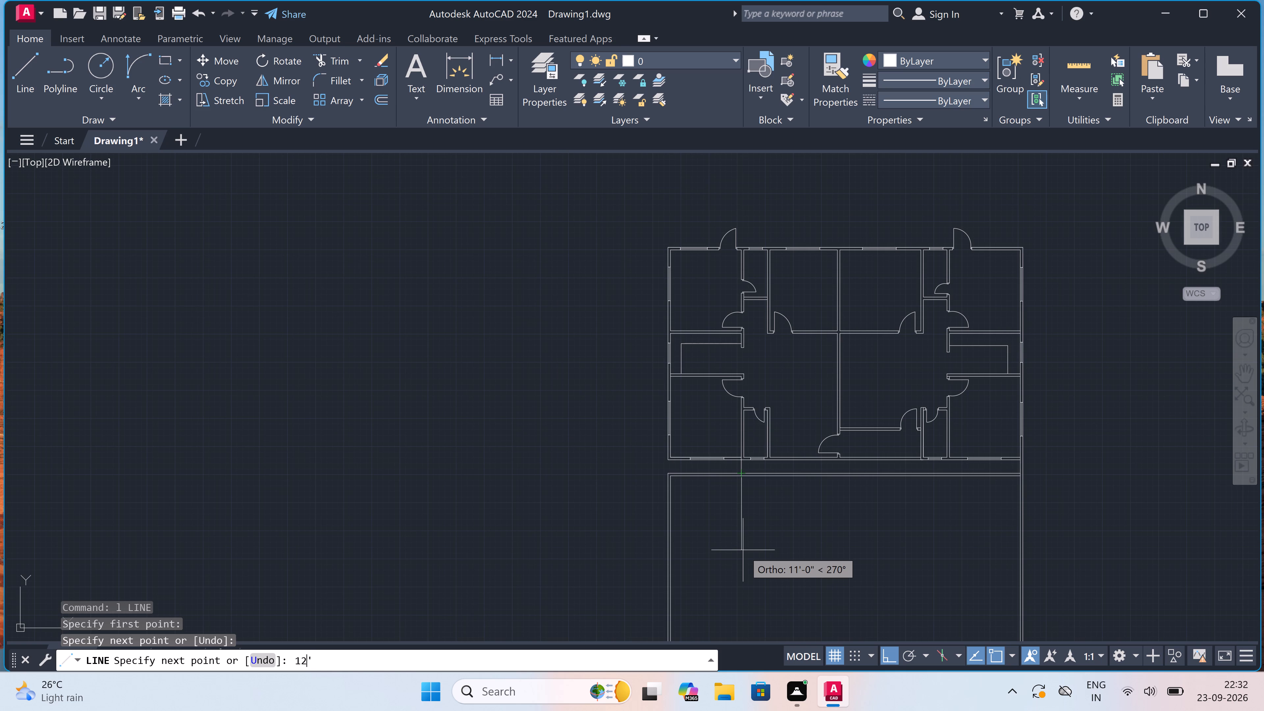
key(space)
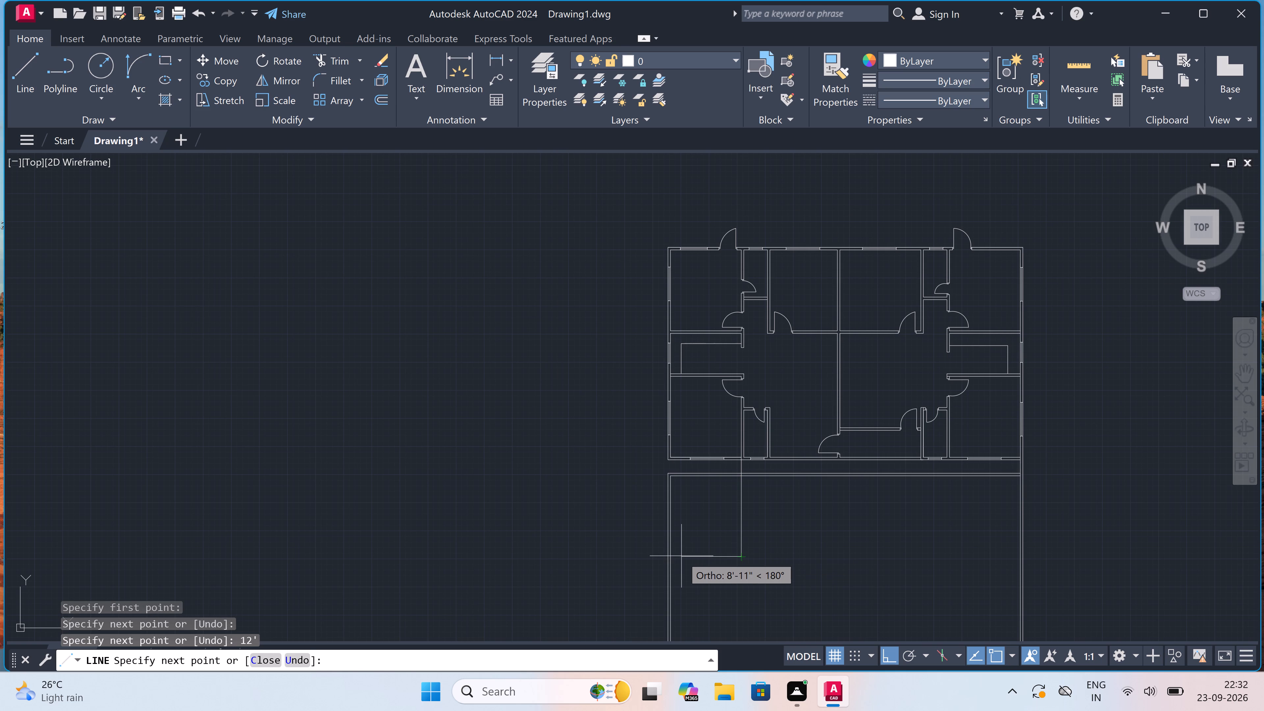
scroll(665, 562, up, 2)
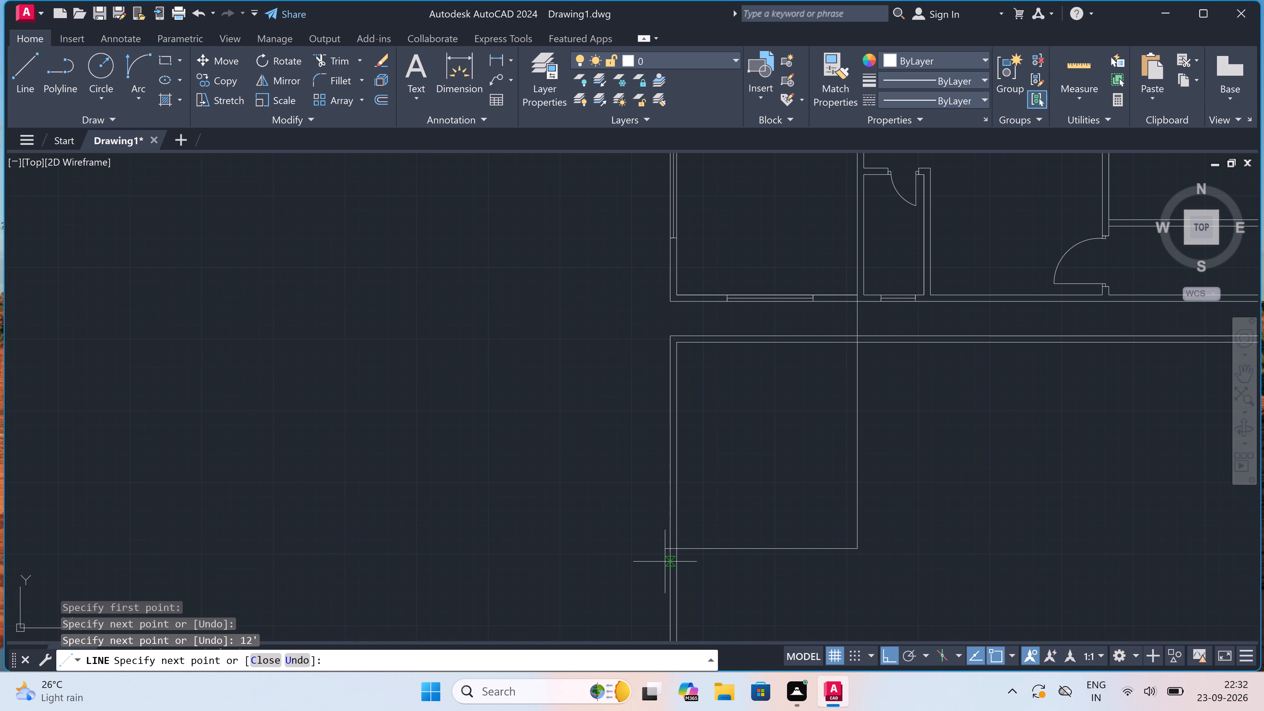
scroll(665, 562, up, 2)
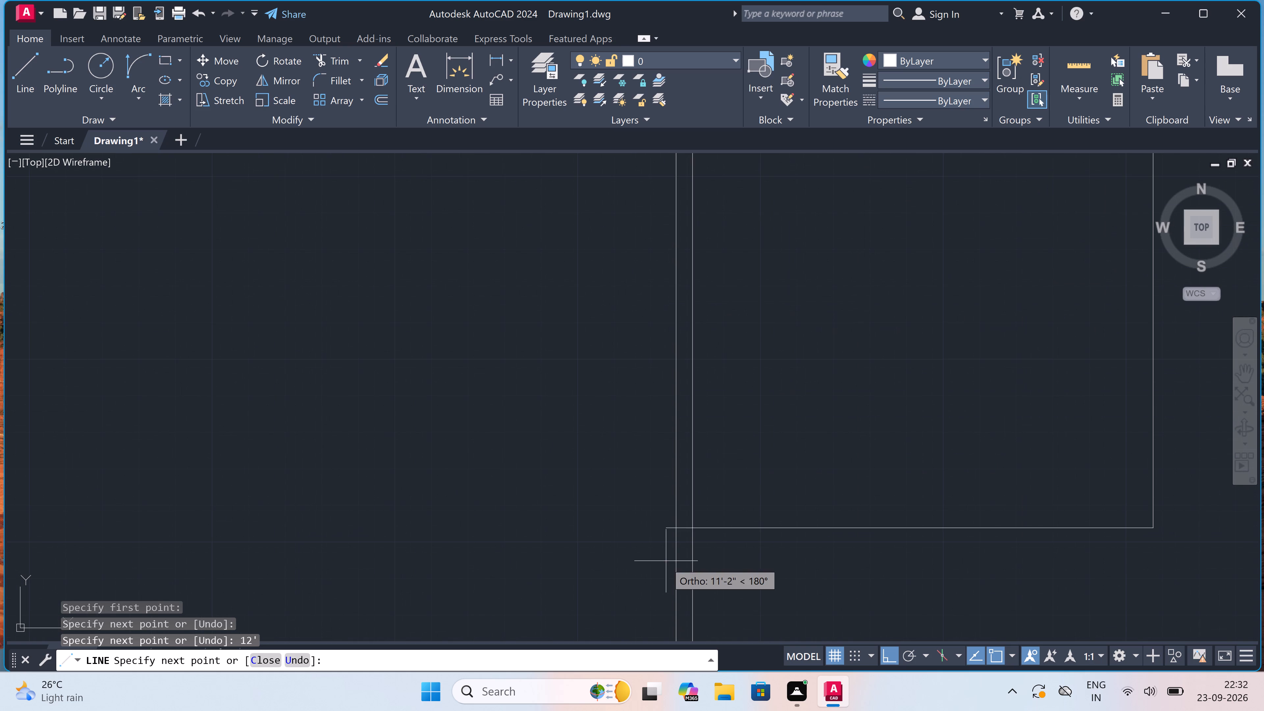
click(679, 532)
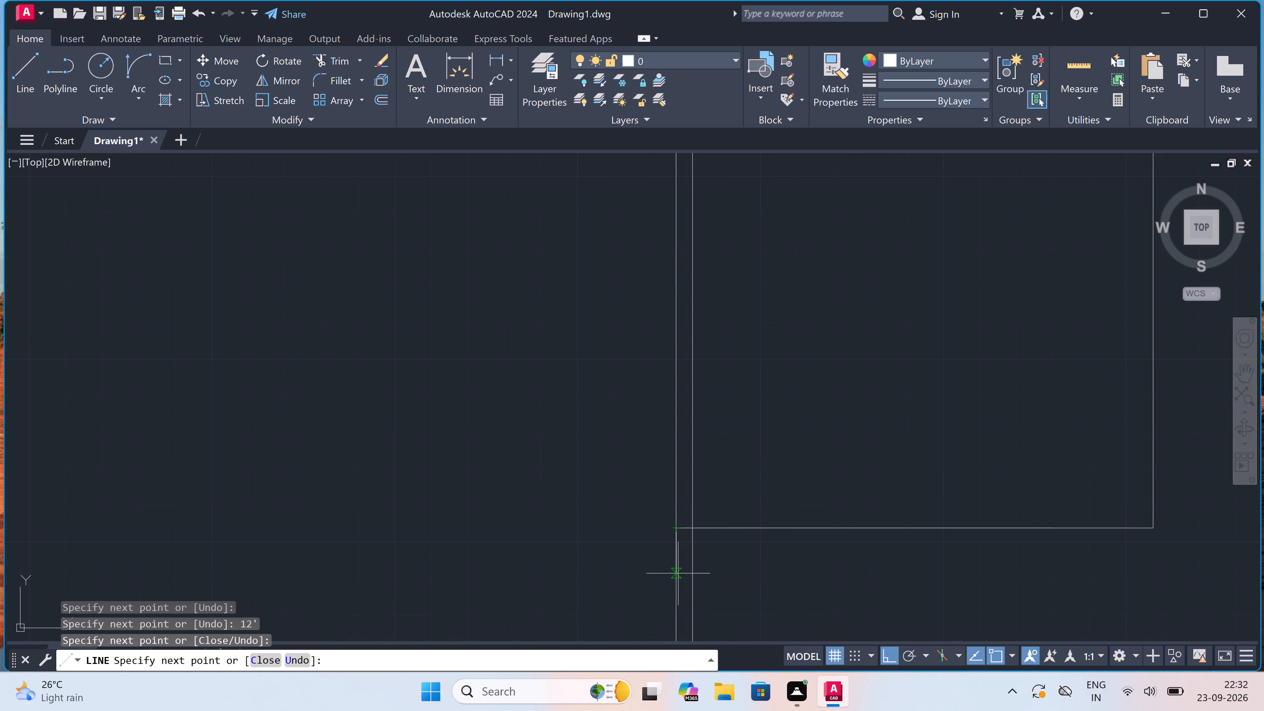
Continue the line 4.5" down and right past the room's right partition line to form the bottom wall's second line.
text(4.5")
key(space)
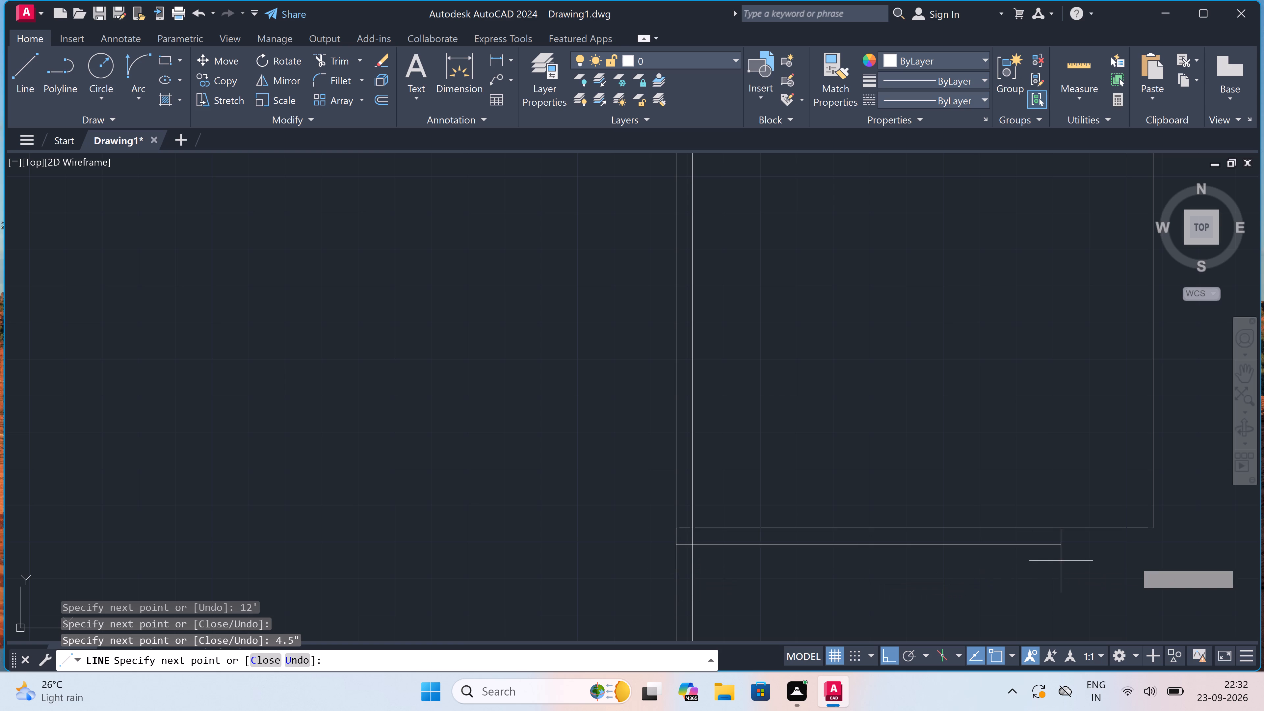
scroll(1157, 536, up, 2)
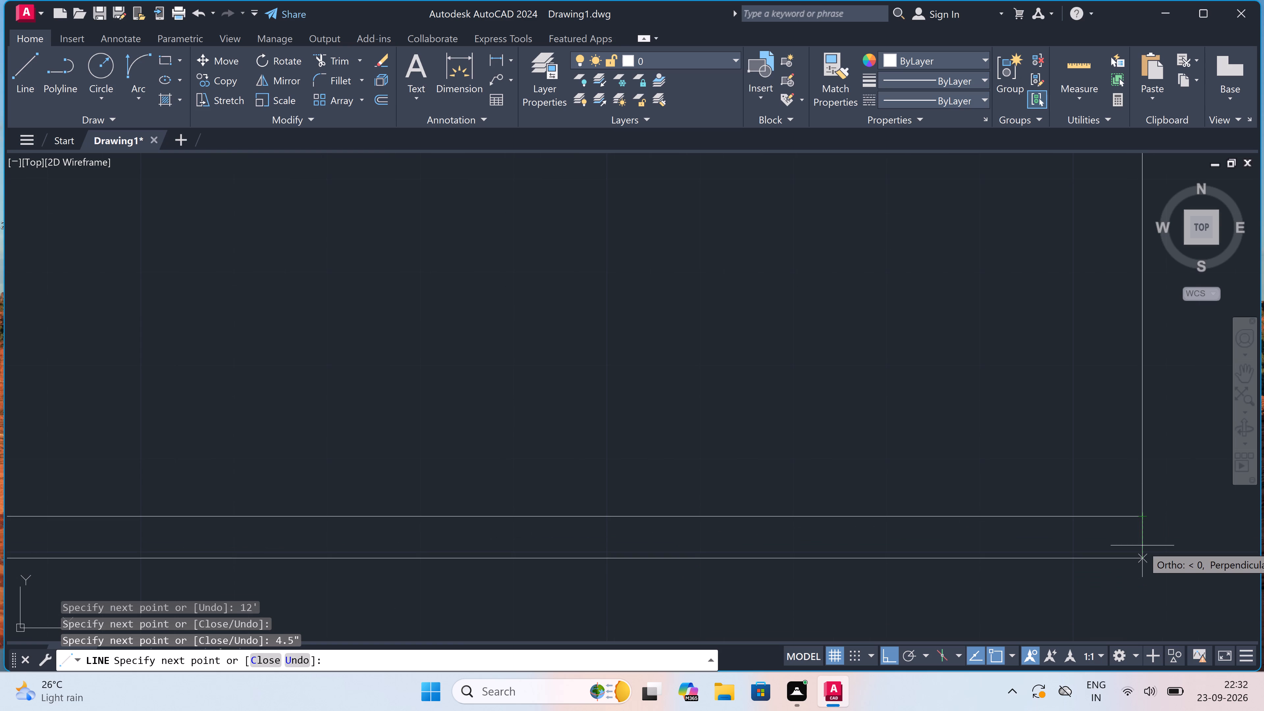
click(1142, 549)
click(1140, 516)
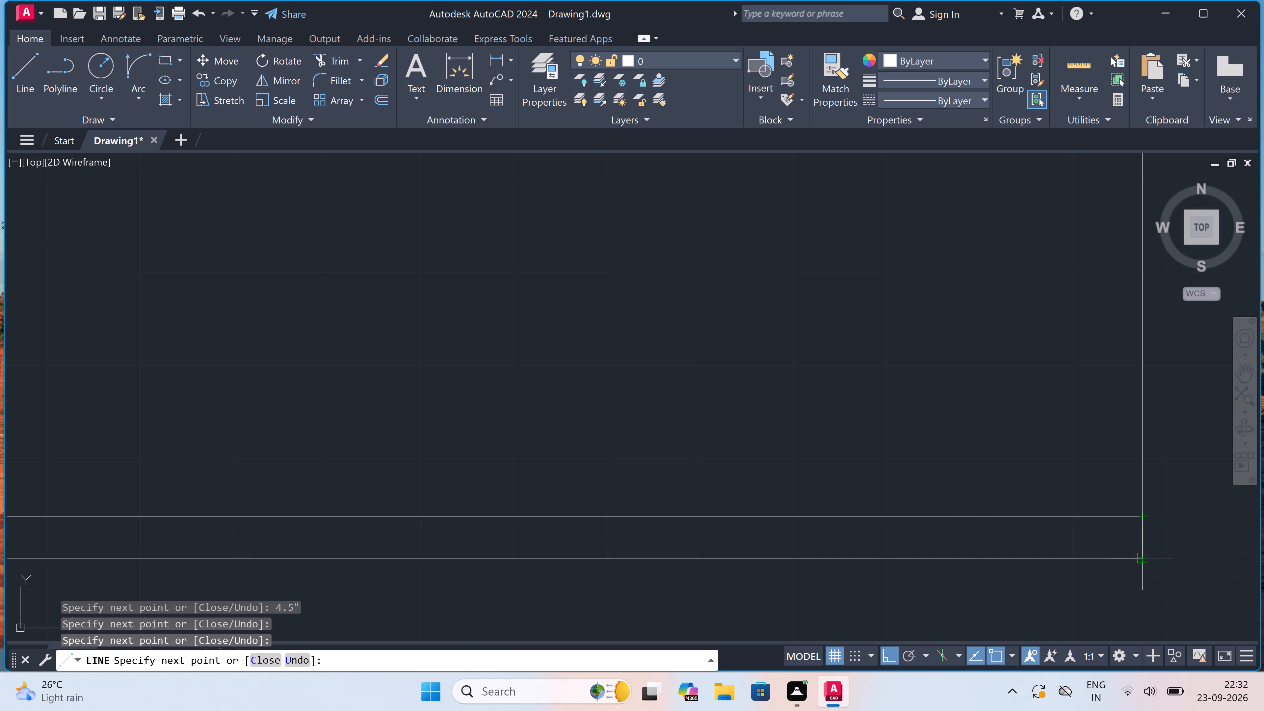
click(1140, 561)
Continue the line 4.5" right from the room's lower-right corner and up to the new top wall's inner line.
scroll(1040, 549, down, 8)
scroll(1079, 555, up, 4)
text(4.5")
key(space)
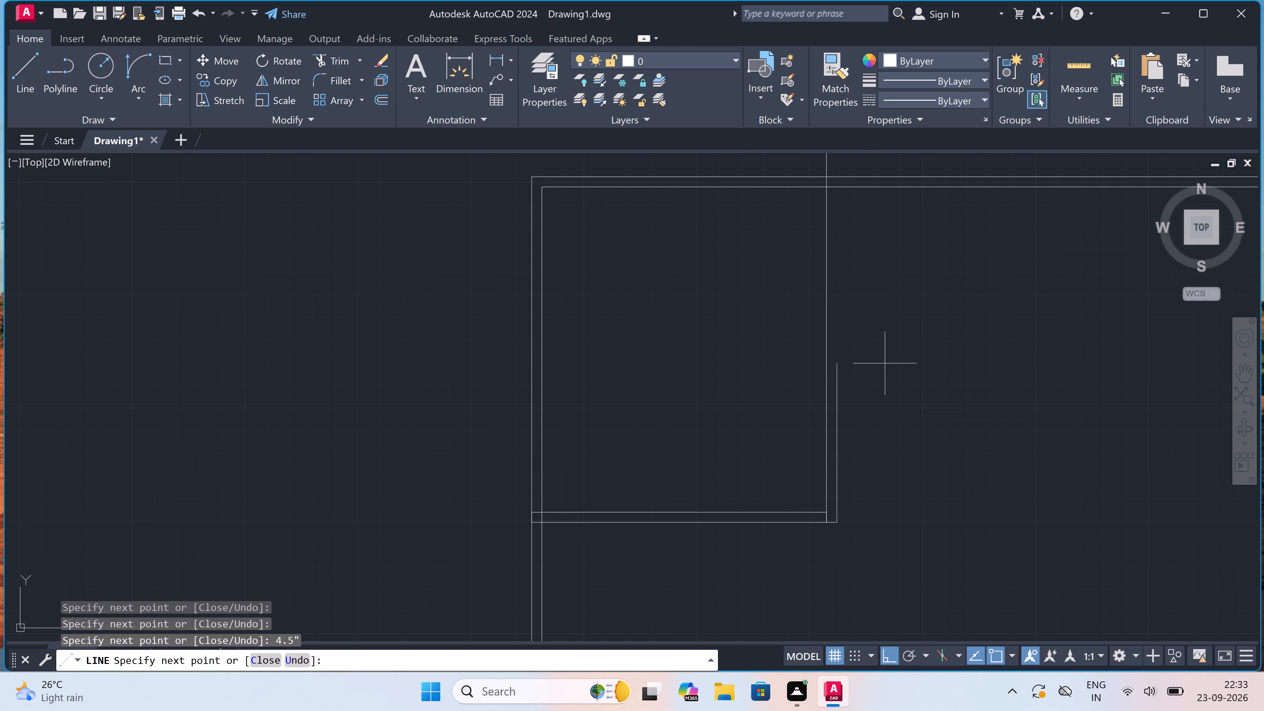
scroll(816, 203, down, 2)
scroll(815, 195, up, 4)
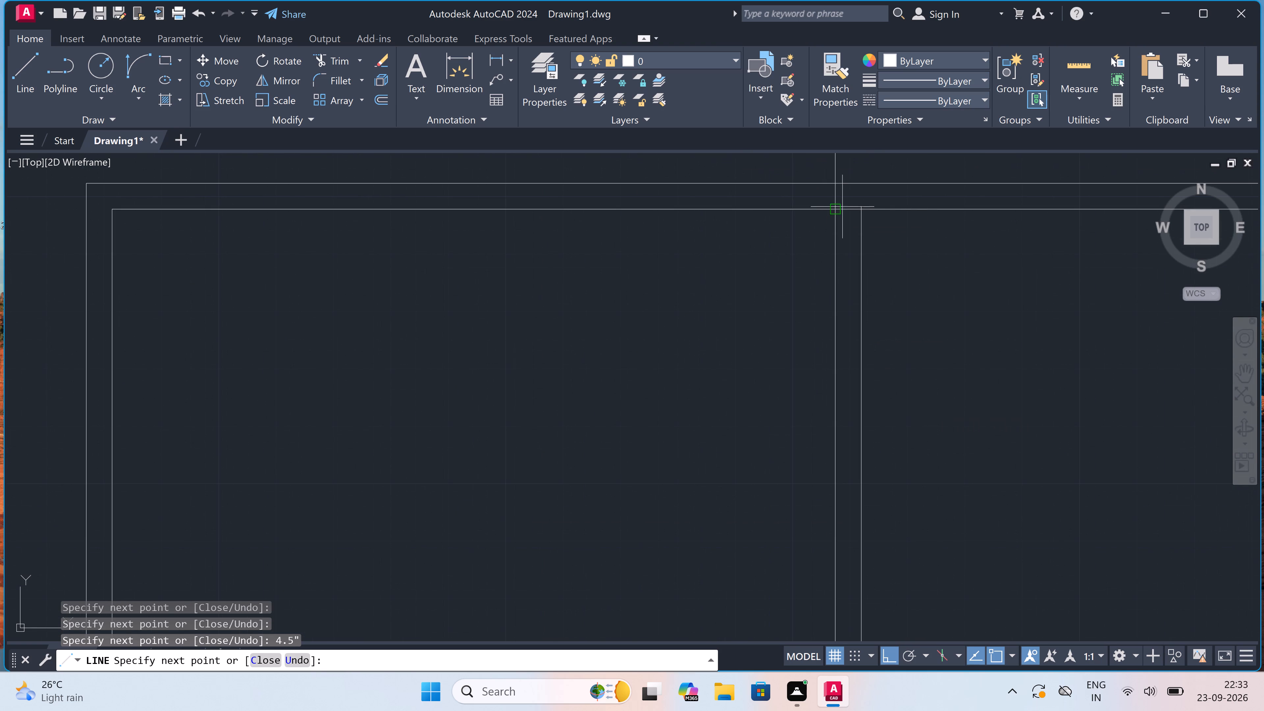
click(856, 207)
key(Escape)
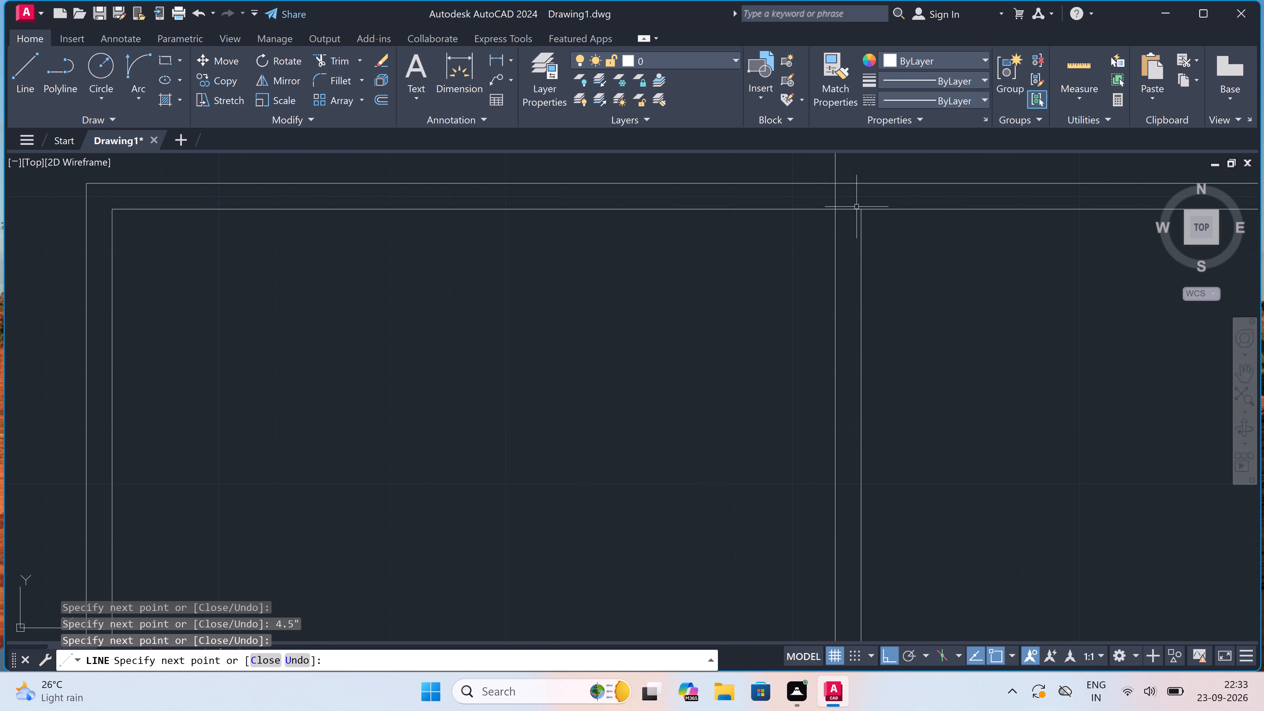
Trim the partition line through the top wall and across the 2' gap, and open the top wall's inner line between the partition lines.
text(tr)
key(space)
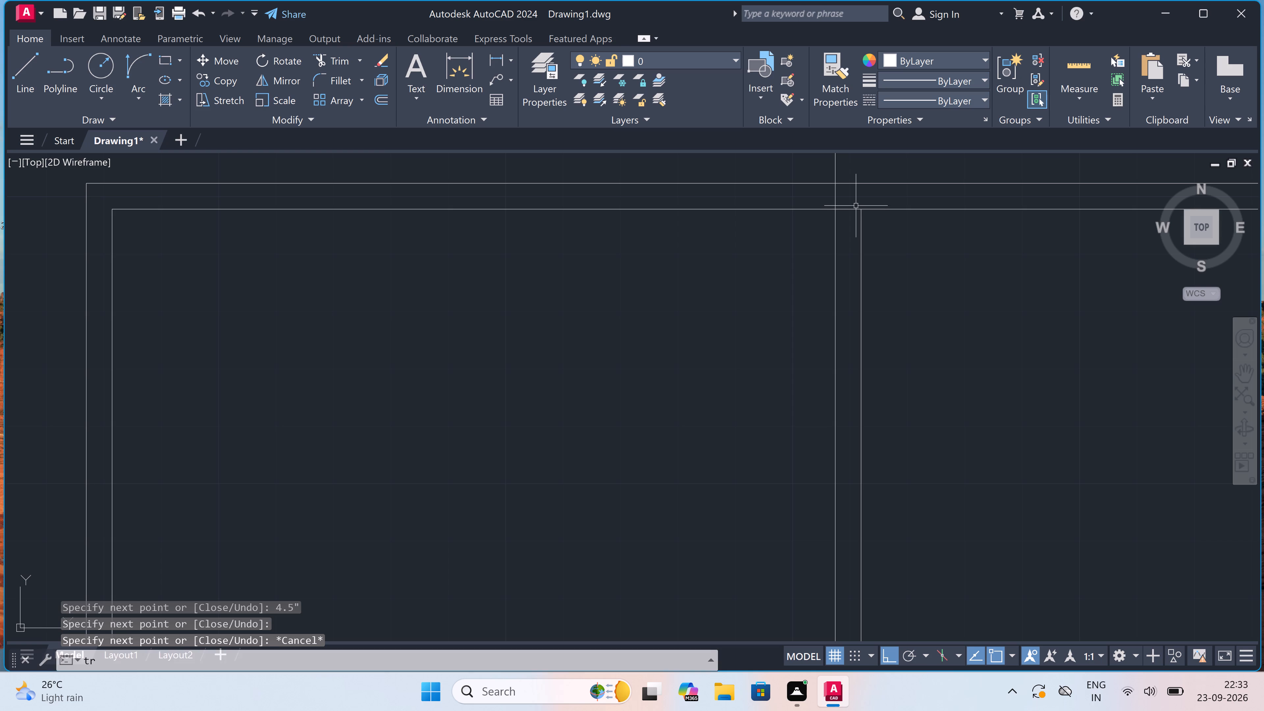
click(844, 202)
click(829, 198)
click(844, 198)
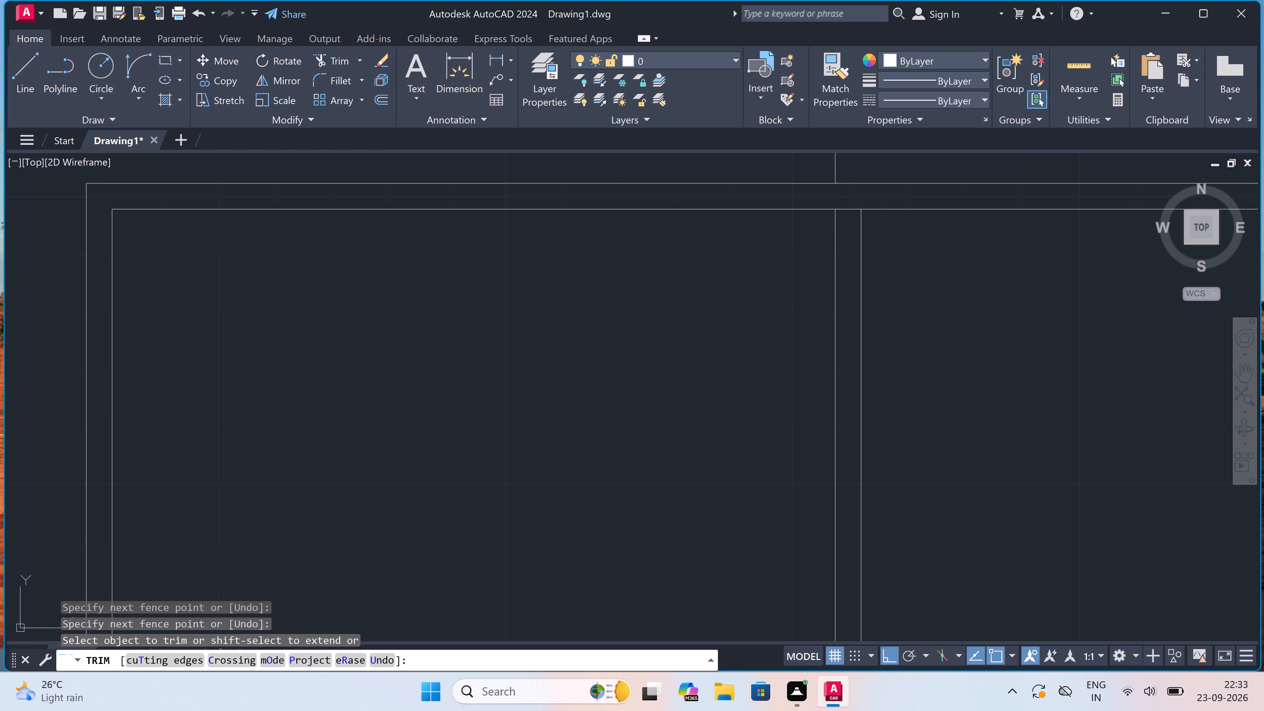
click(845, 215)
scroll(845, 215, down, 3)
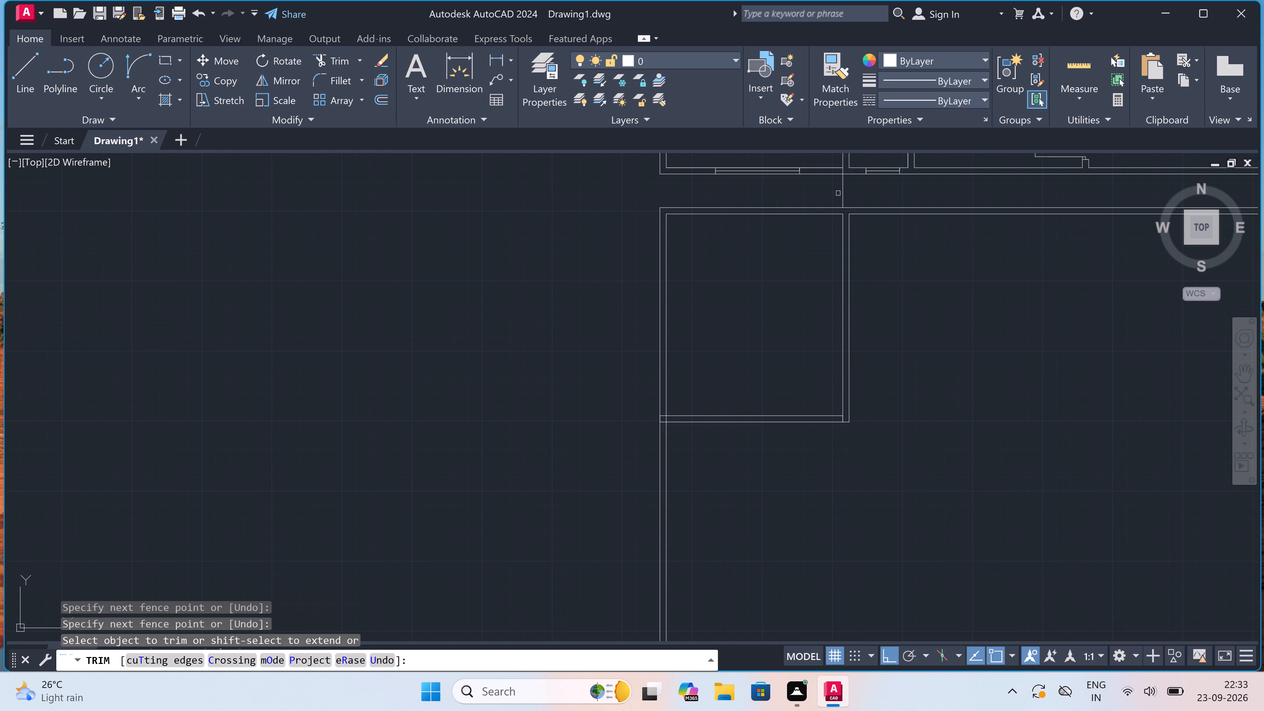
drag(838, 193, 847, 191)
click(856, 190)
Trim the overlapping lines where the room's bottom wall meets the left exterior wall to leave a clean junction.
scroll(658, 417, up, 3)
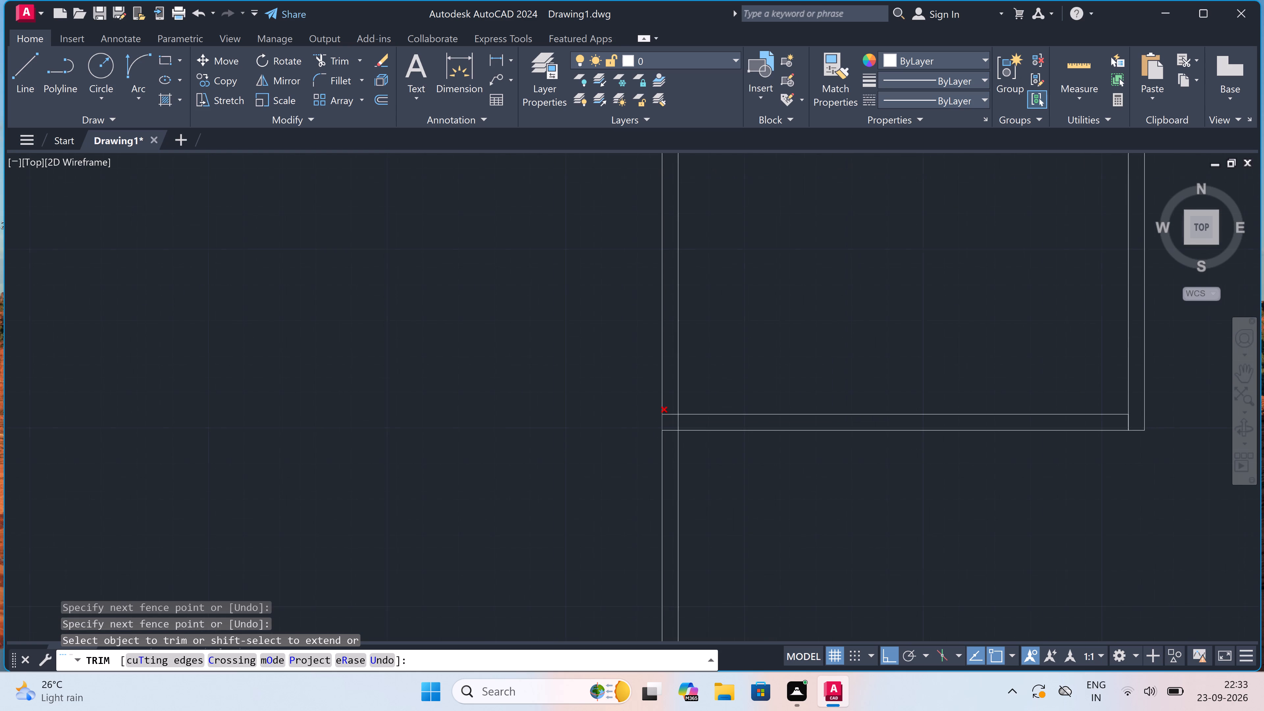
scroll(676, 420, up, 2)
drag(688, 367, 689, 377)
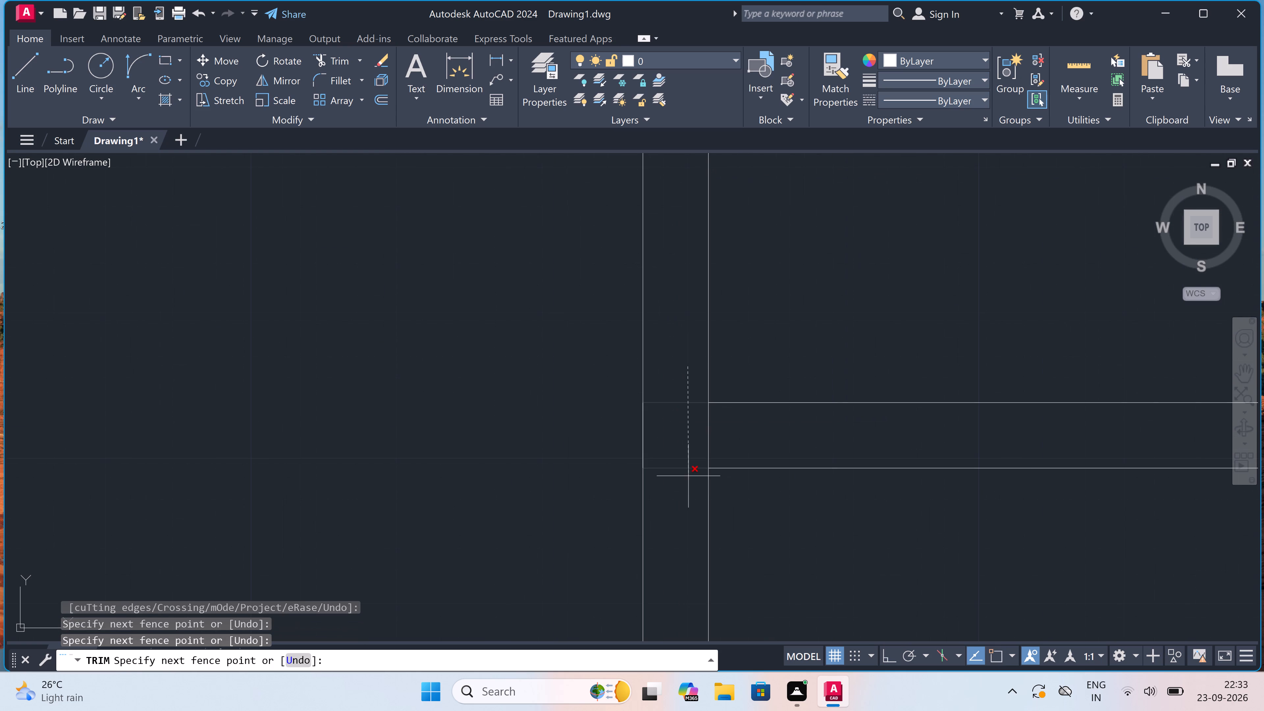
click(688, 476)
click(691, 439)
click(712, 437)
Trim the short leftover line between the wall faces at the room's lower-right corner.
scroll(711, 436, down, 2)
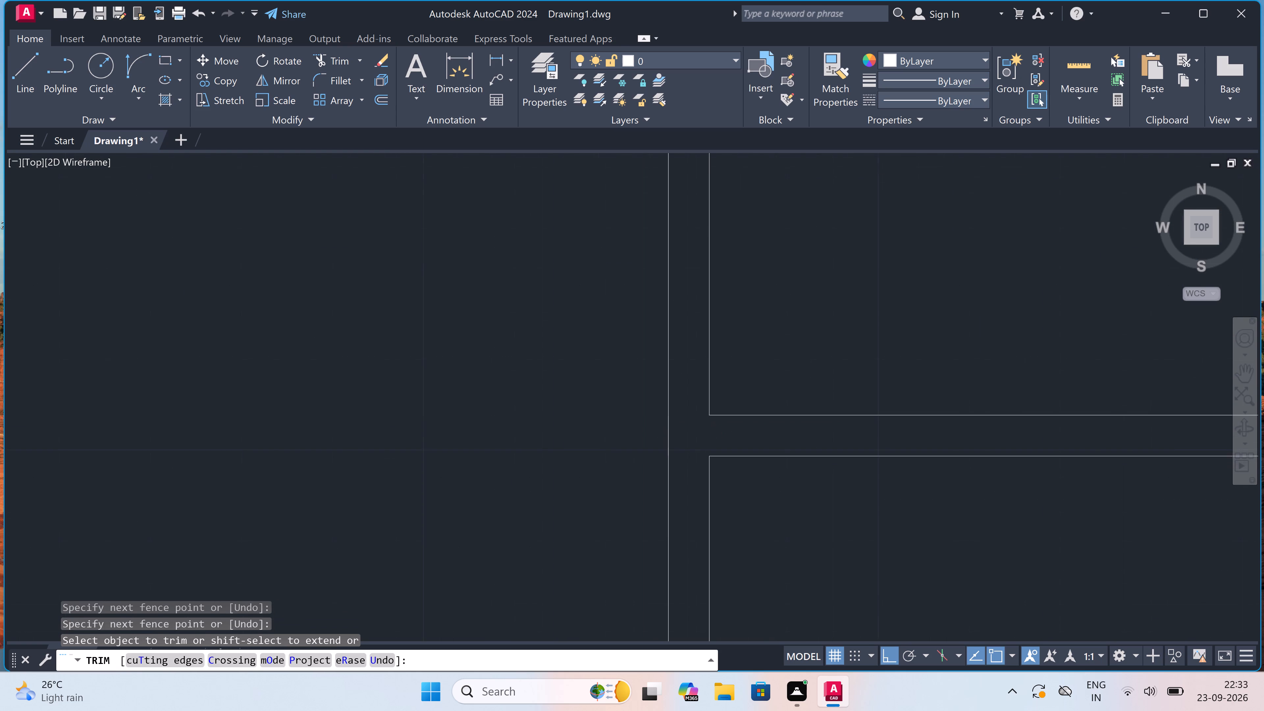
scroll(711, 436, down, 3)
scroll(890, 438, up, 2)
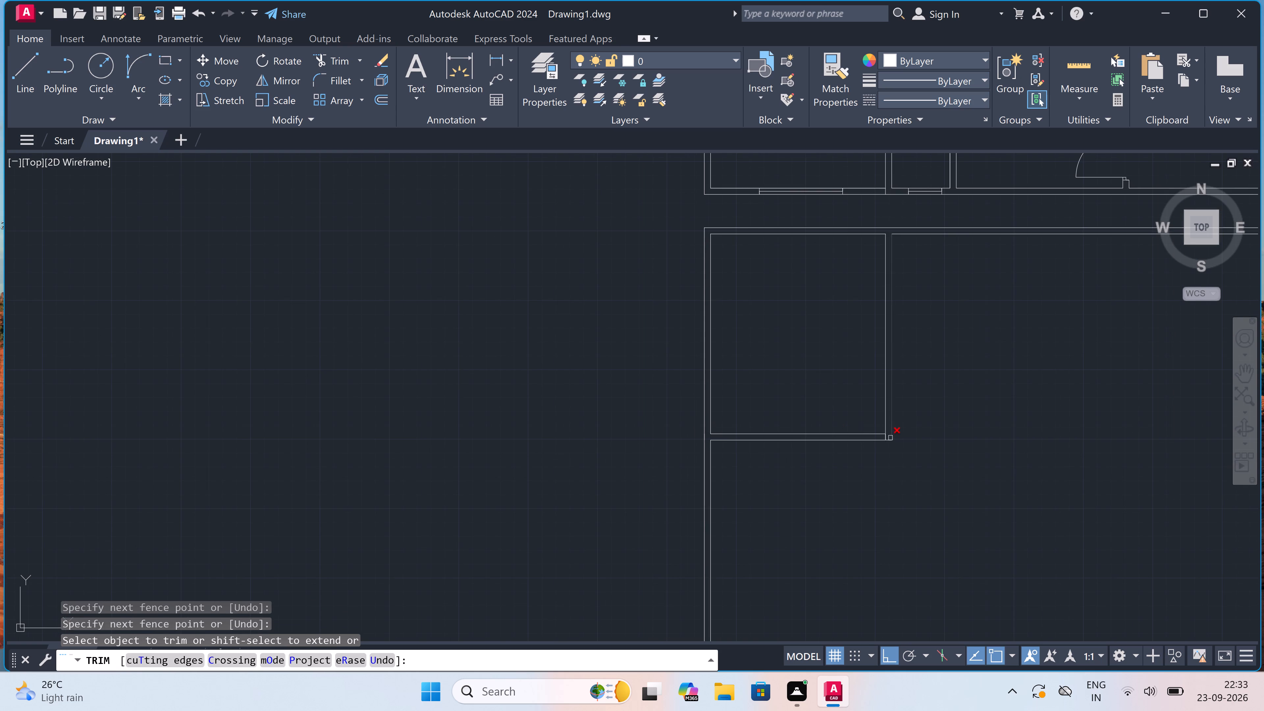
scroll(890, 438, up, 2)
click(857, 429)
click(838, 424)
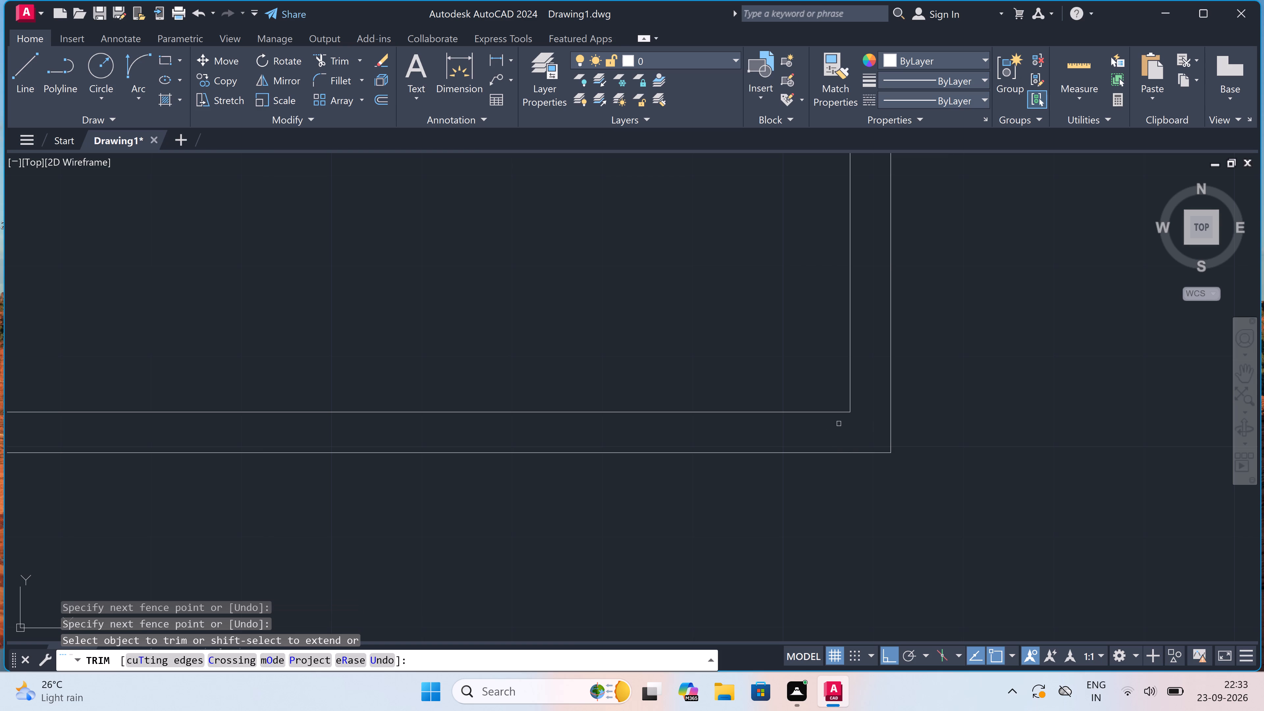
key(Escape)
Draw a vertical line from the new top wall's inner line, aligned with the upper plan's second partition's right face, to about the room's bottom wall.
scroll(729, 347, down, 4)
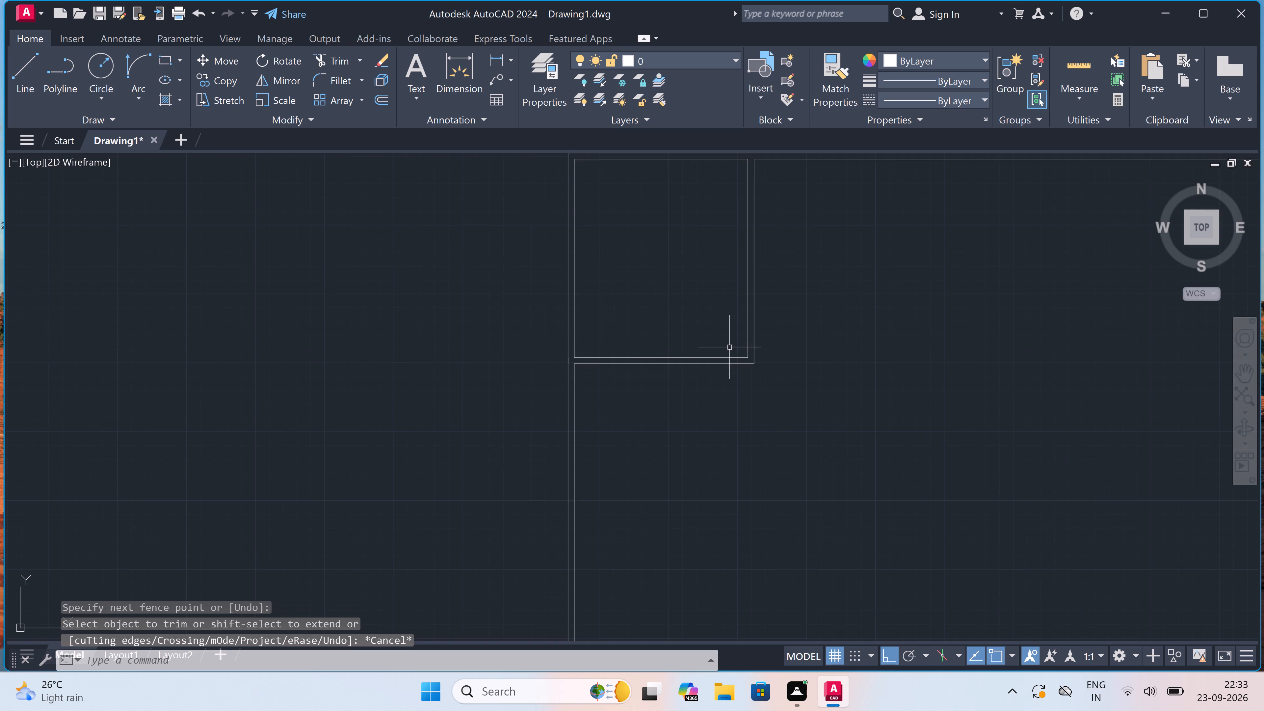
scroll(729, 347, down, 1)
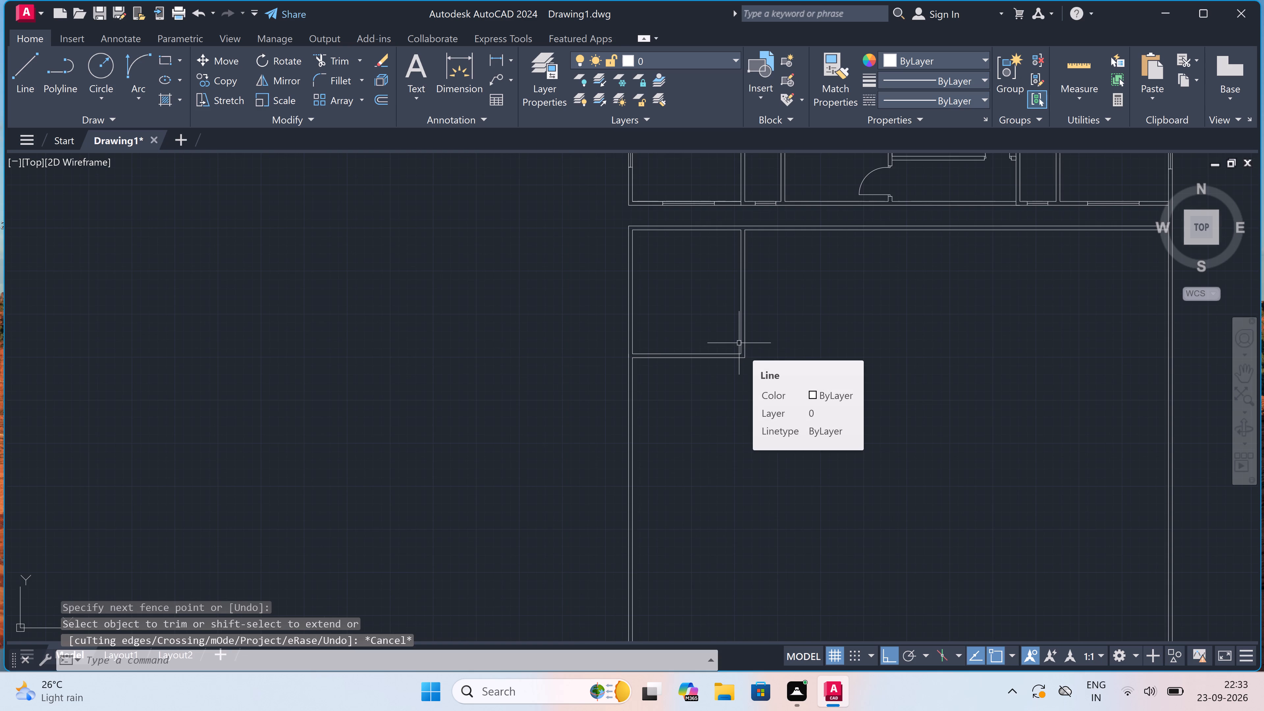
scroll(720, 353, down, 3)
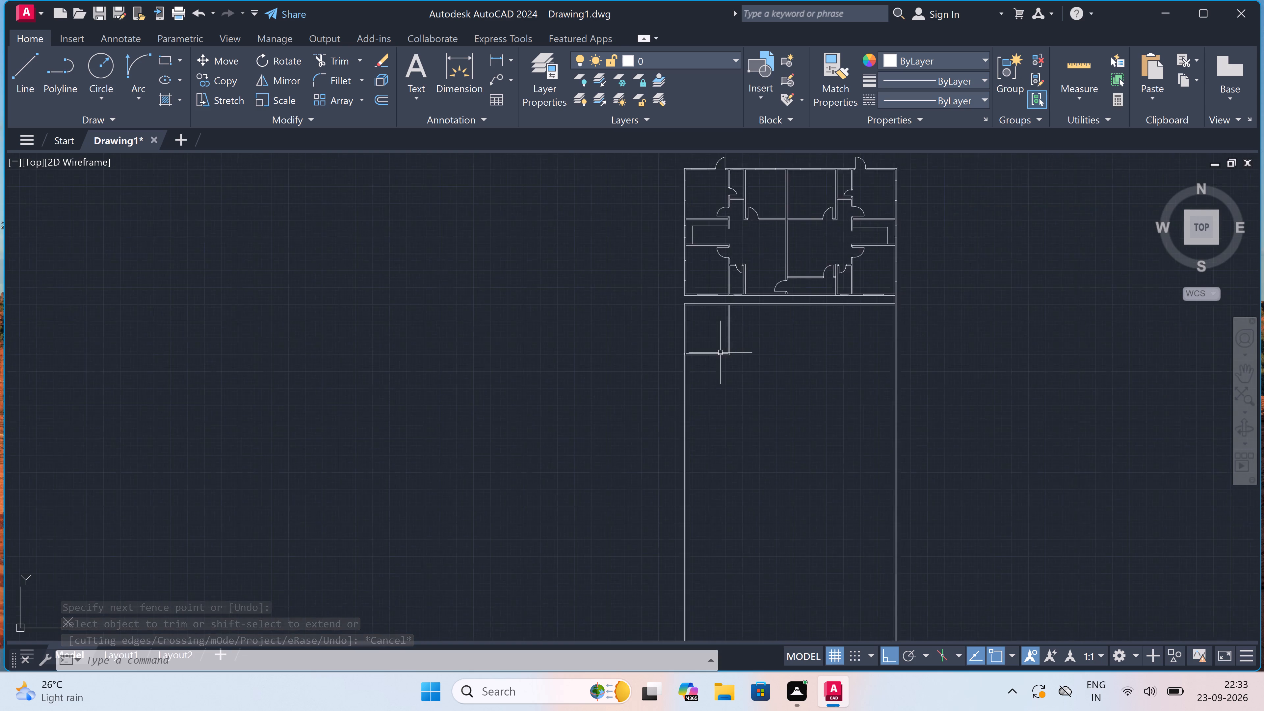
scroll(730, 336, up, 3)
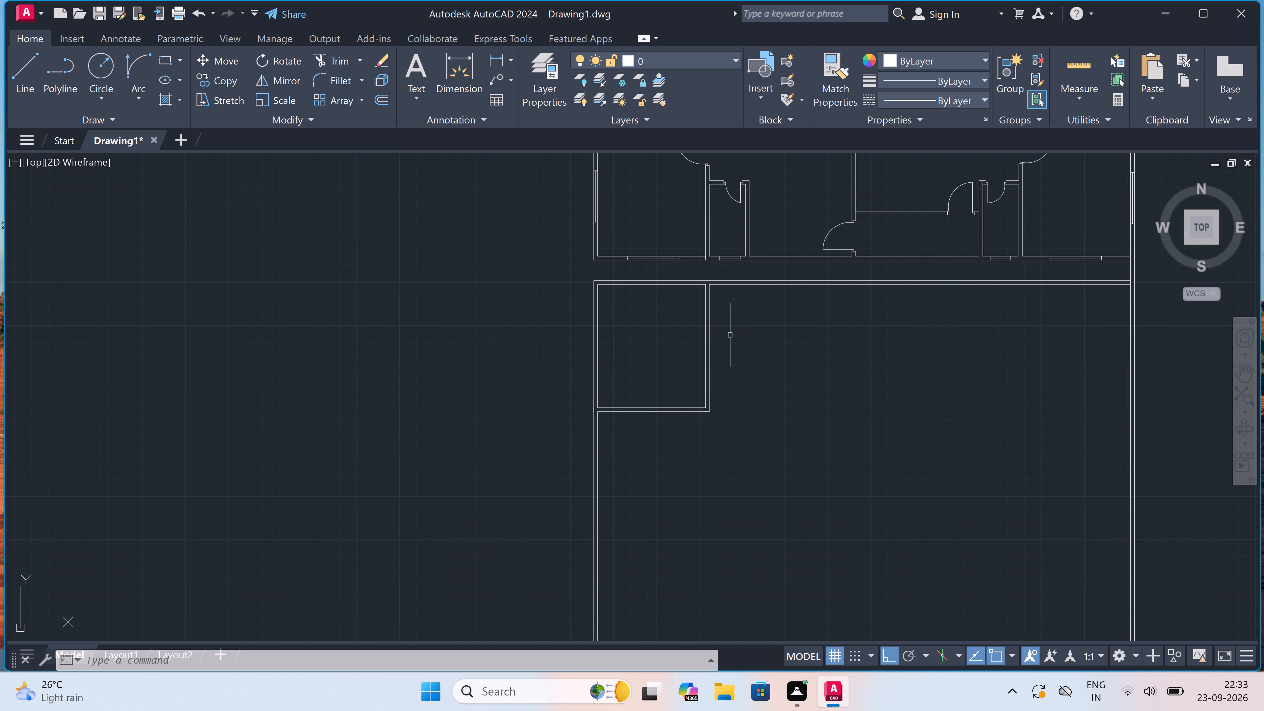
scroll(747, 298, up, 1)
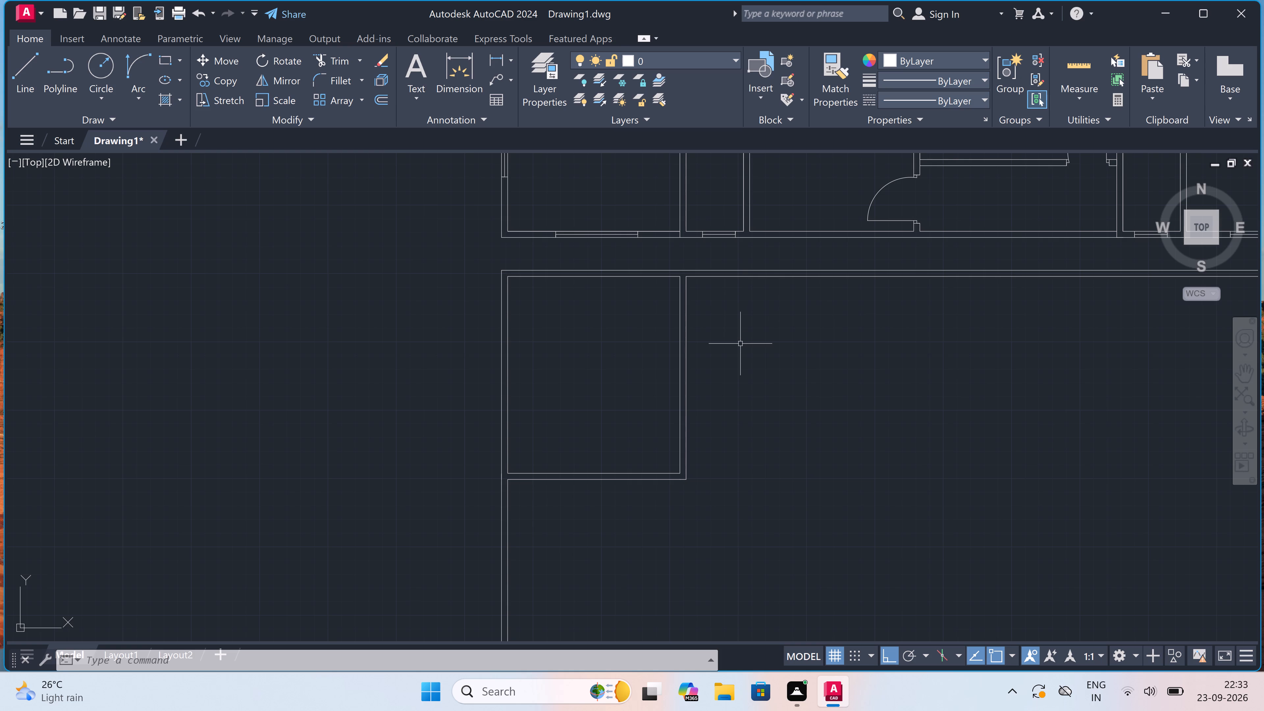
text(l)
key(space)
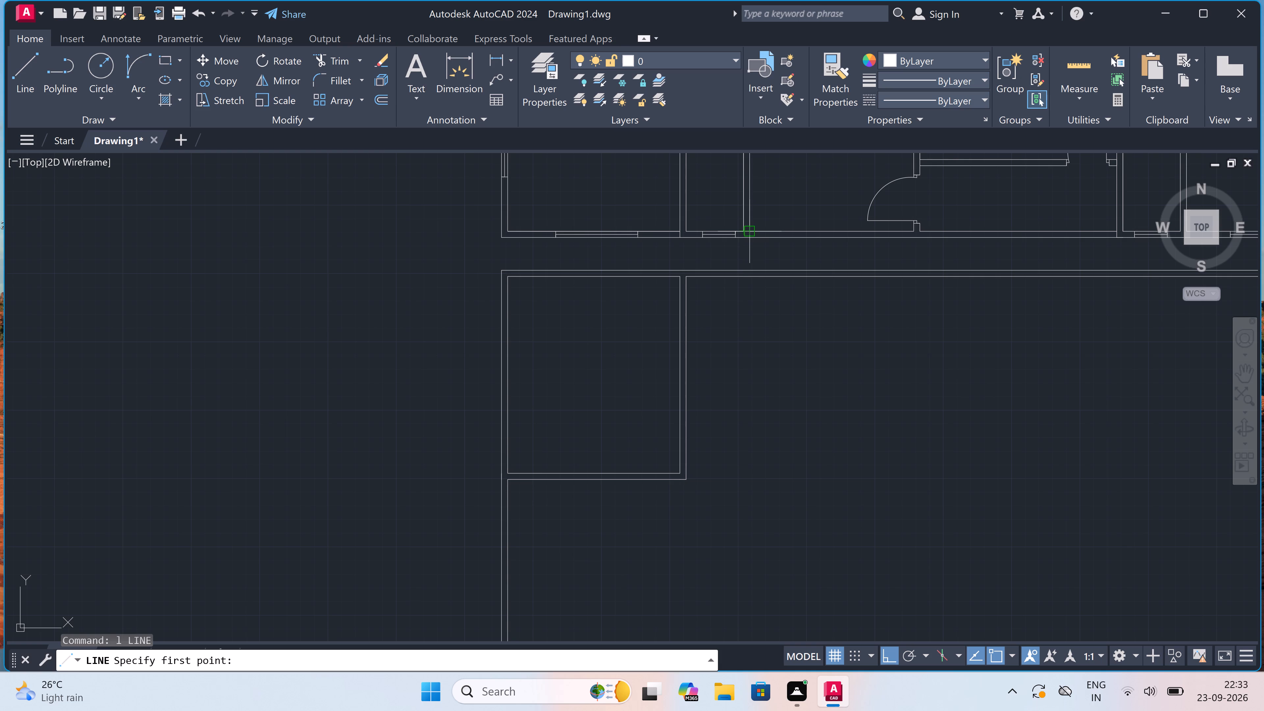
drag(750, 276, 750, 287)
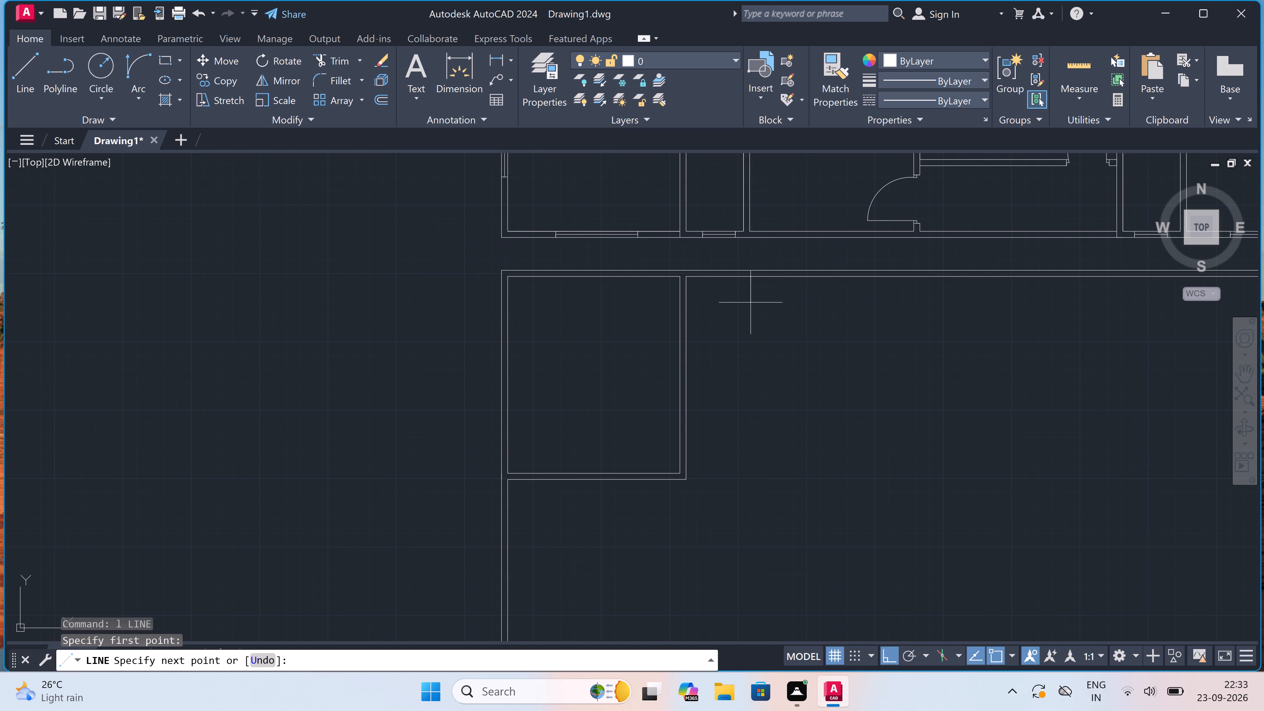
double_click(749, 475)
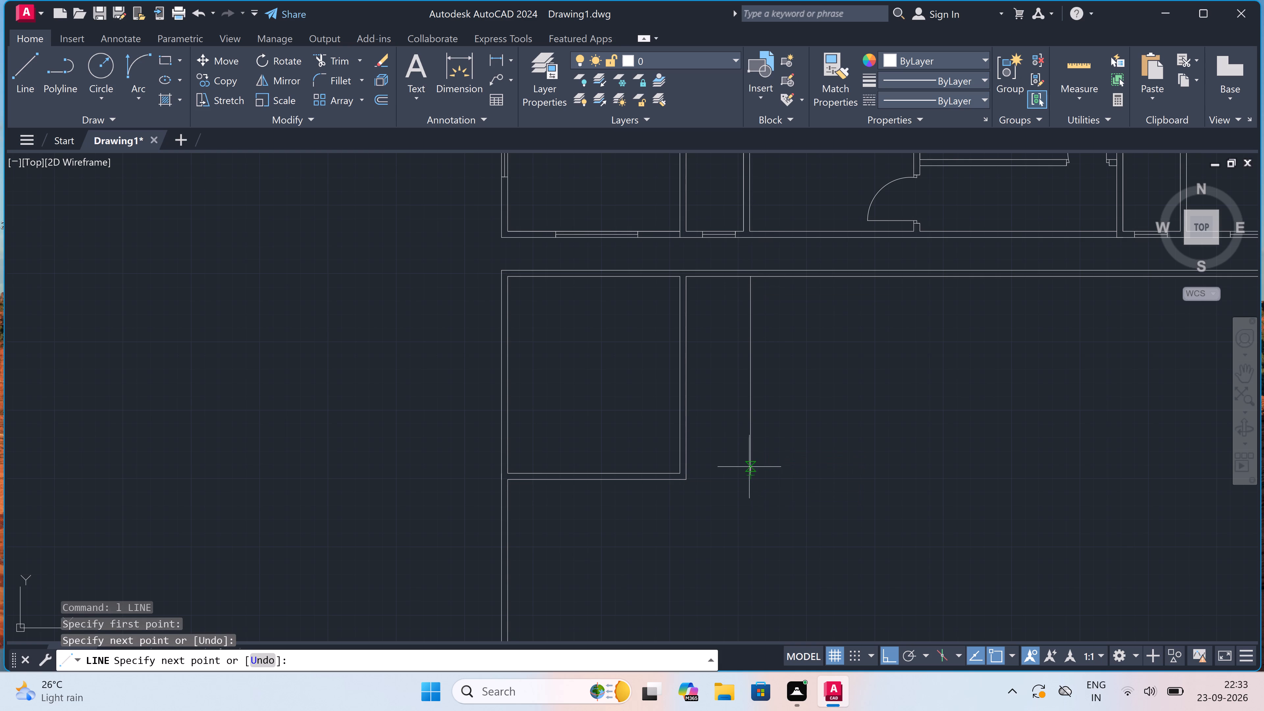
key(Escape)
Draw a parallel vertical line about 12' long, aligned with the left face of the upper plan's second partition.
key(space)
scroll(736, 253, up, 1)
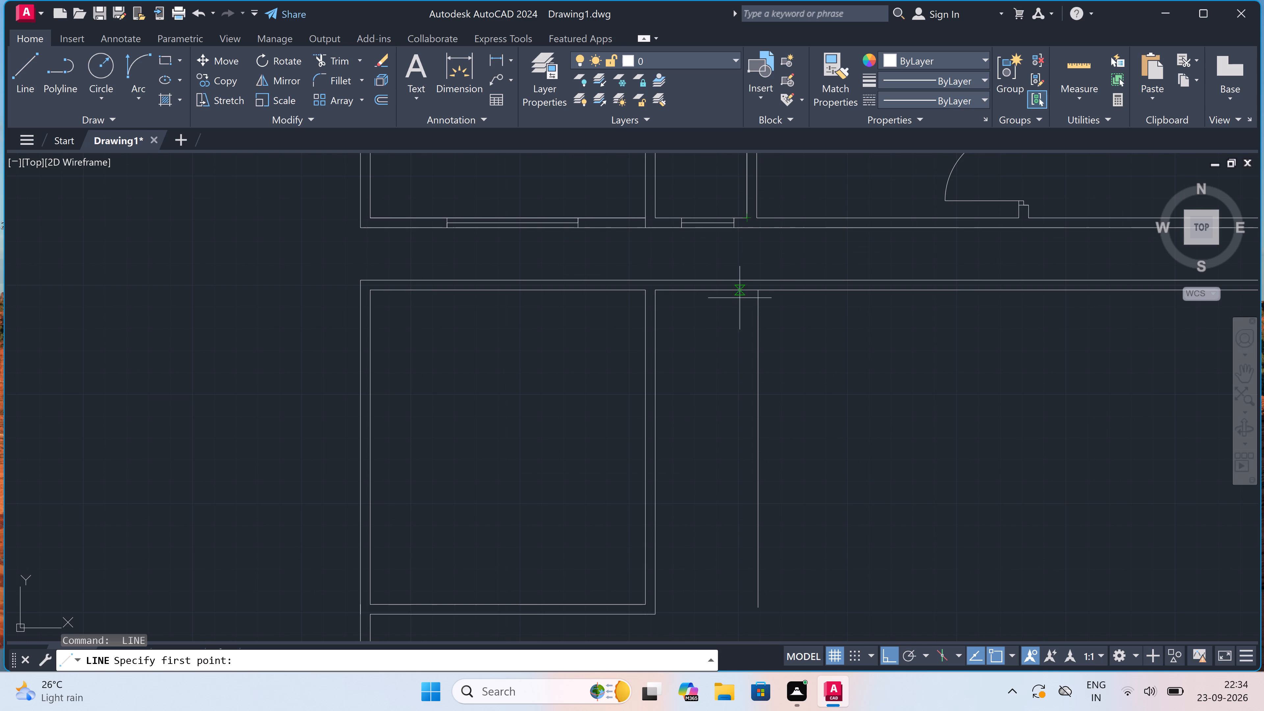
drag(747, 290, 749, 294)
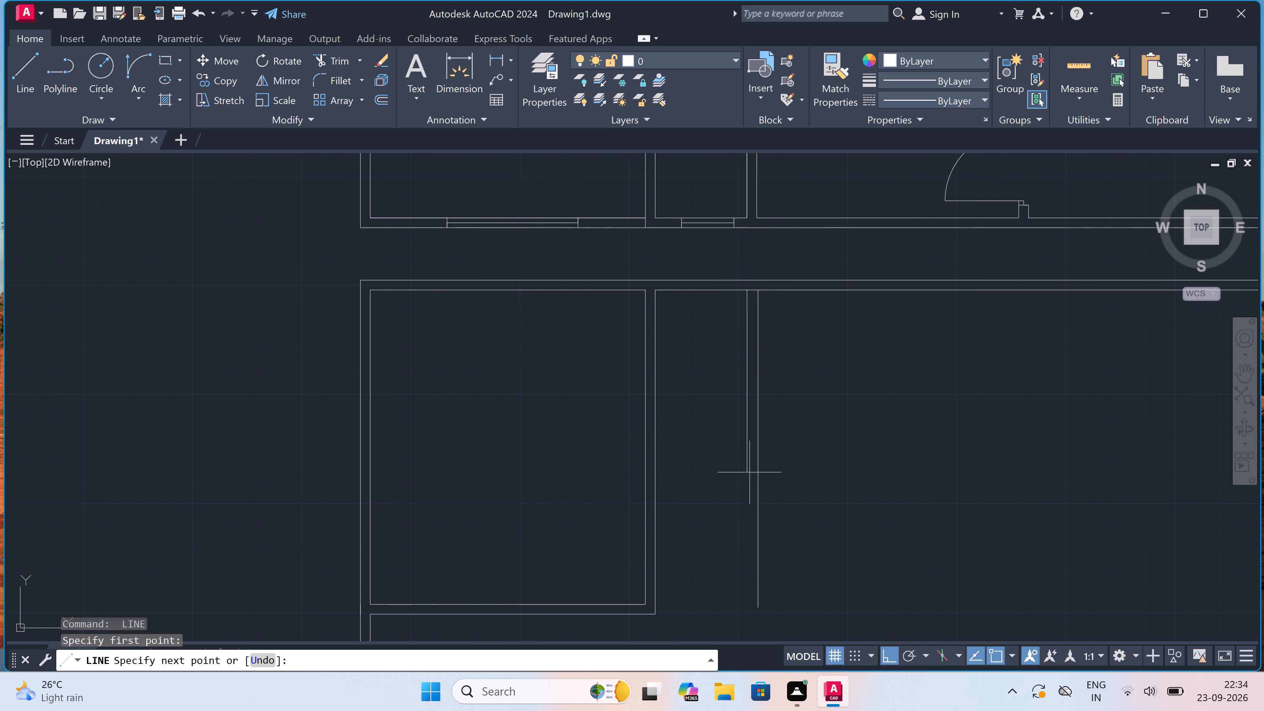
scroll(745, 475, down, 1)
scroll(734, 562, up, 2)
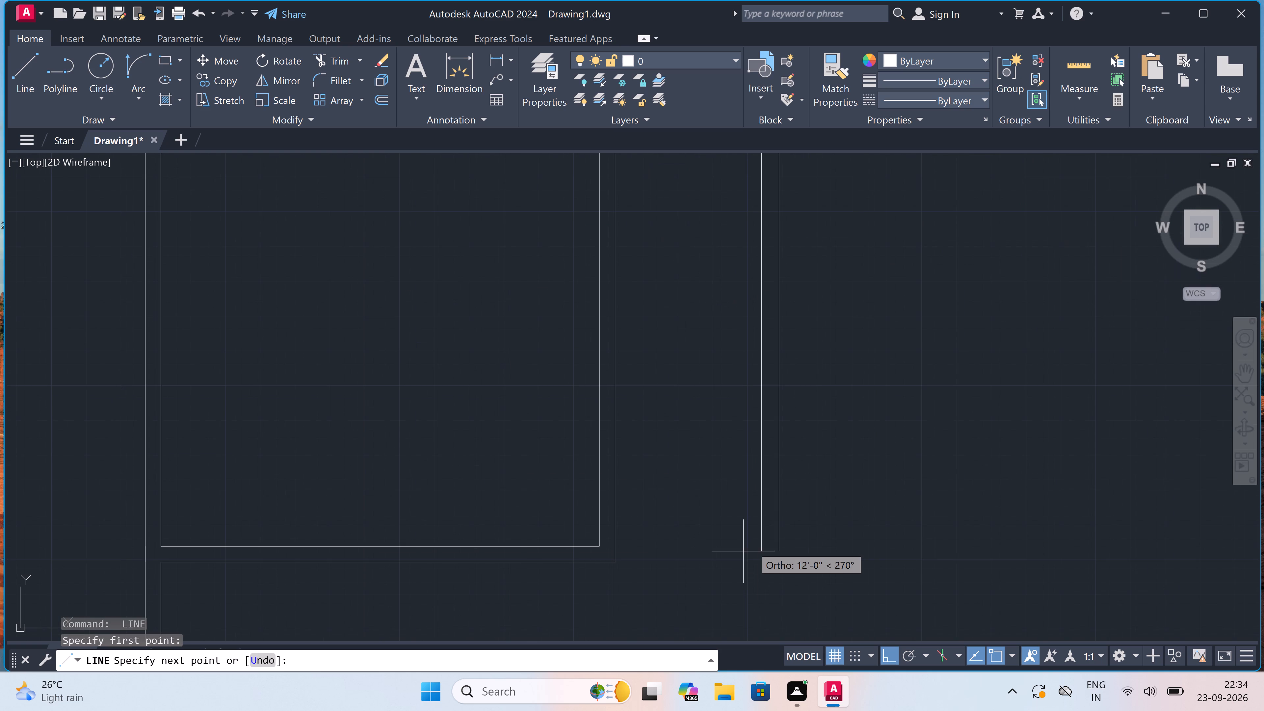
click(759, 550)
key(Escape)
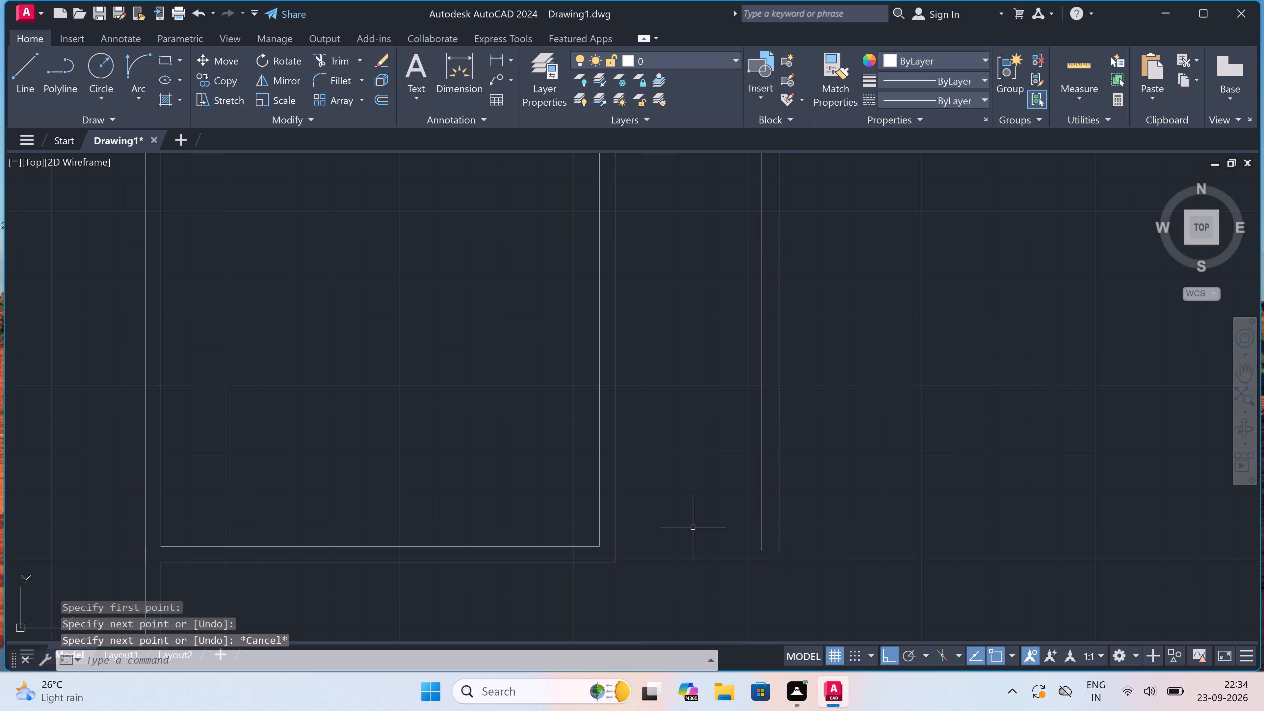
Continue the room's bottom wall rightward with two lines: the lower about 4'-6" long, the upper ending at the new partition's right line.
key(space)
click(618, 561)
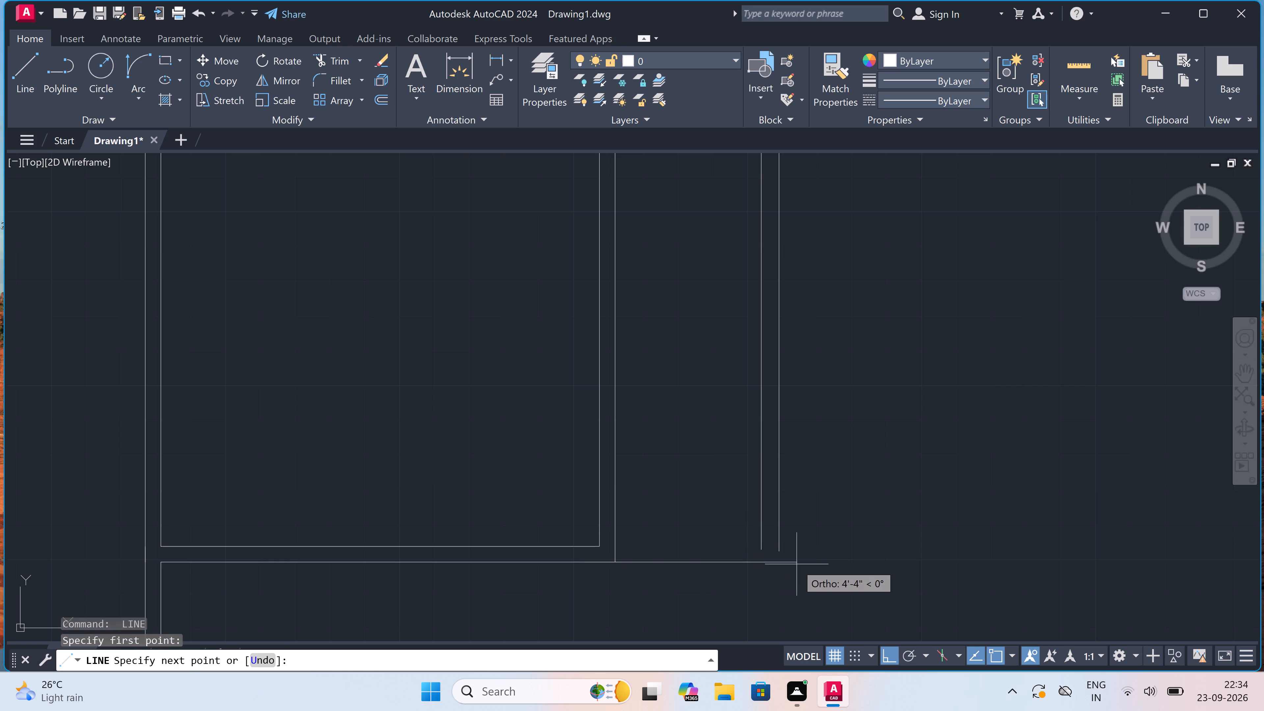
click(803, 555)
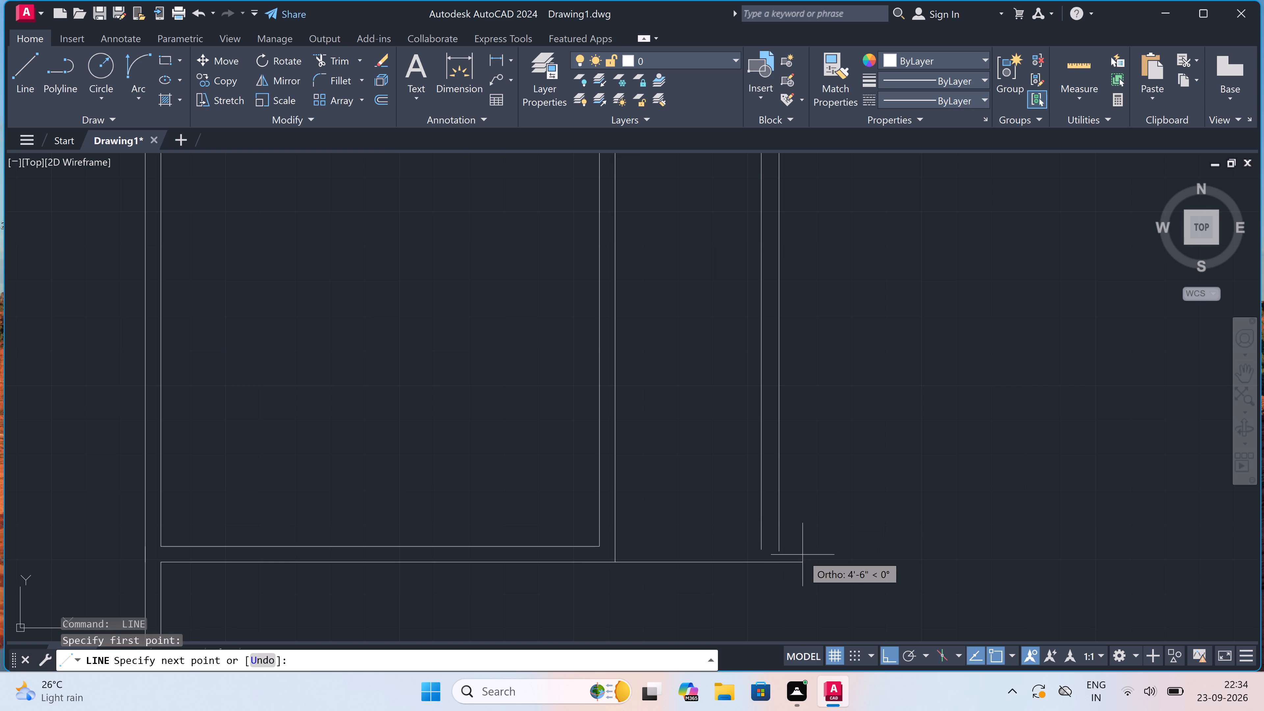
key(Escape)
key(space)
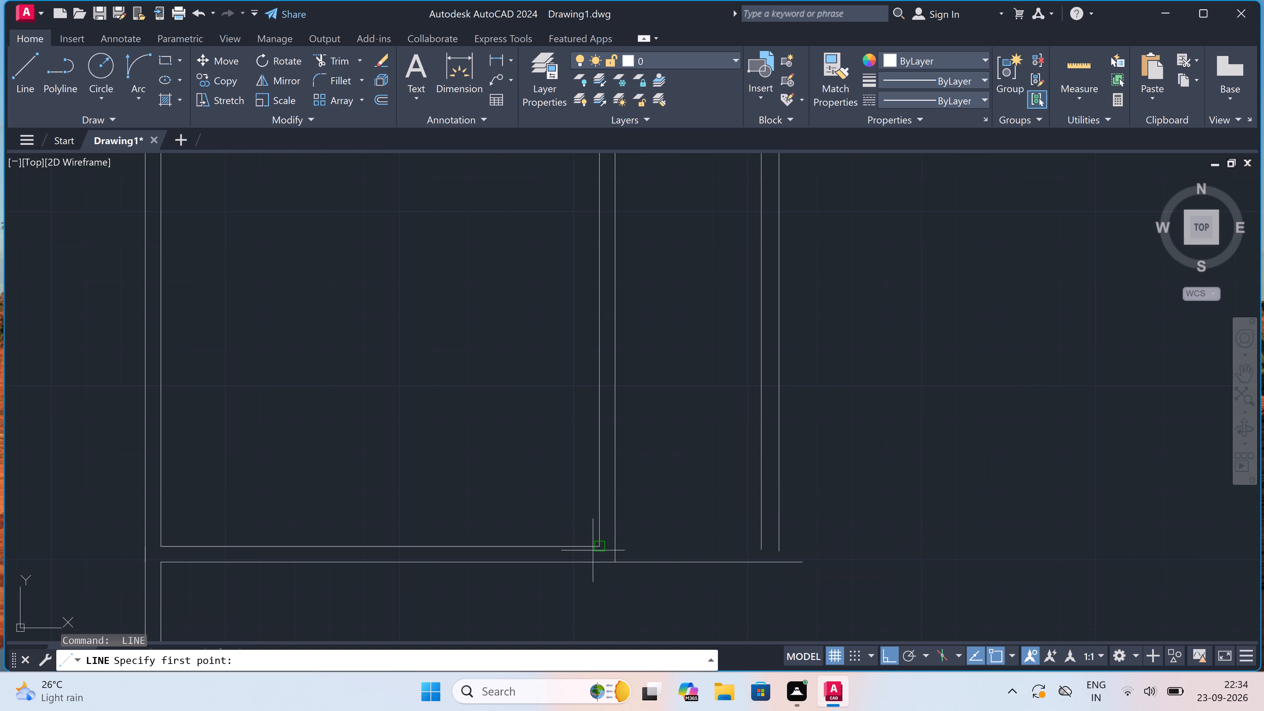
drag(596, 548, 625, 548)
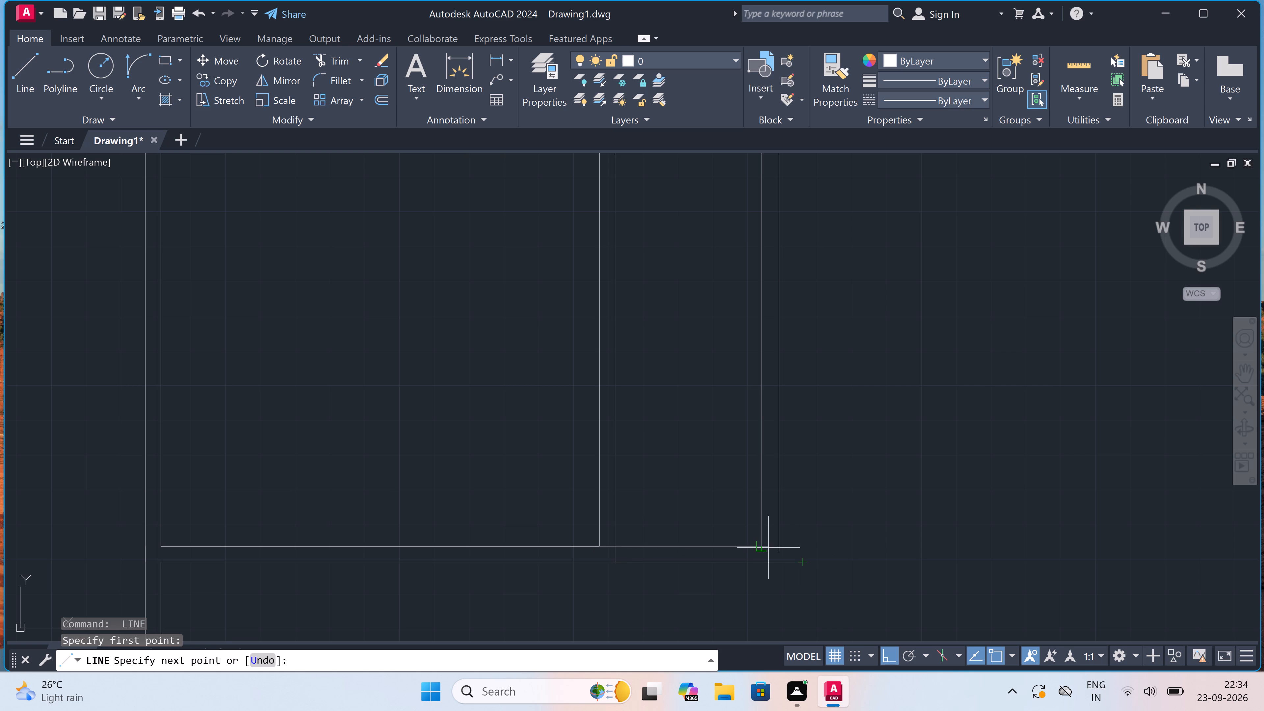
click(784, 547)
key(Escape)
Trim away the room's former right partition lines, including the short piece between the bottom wall lines.
key(t)
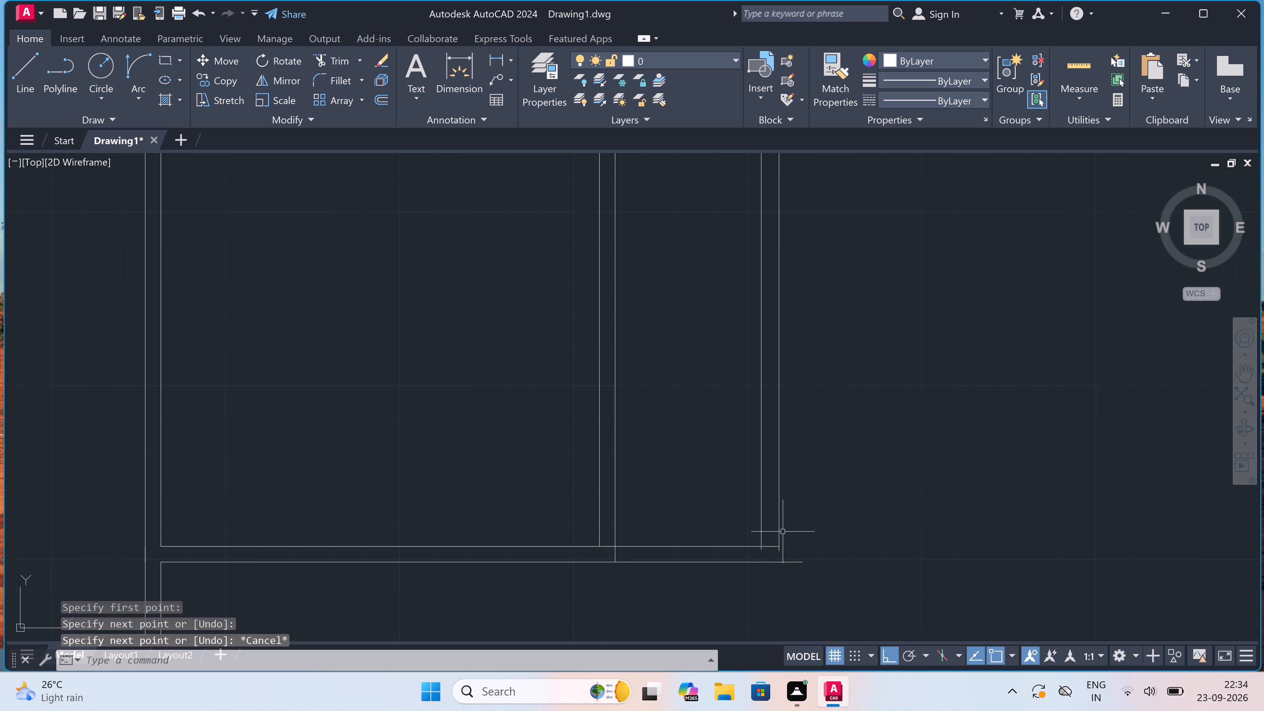
key(r)
key(space)
click(721, 458)
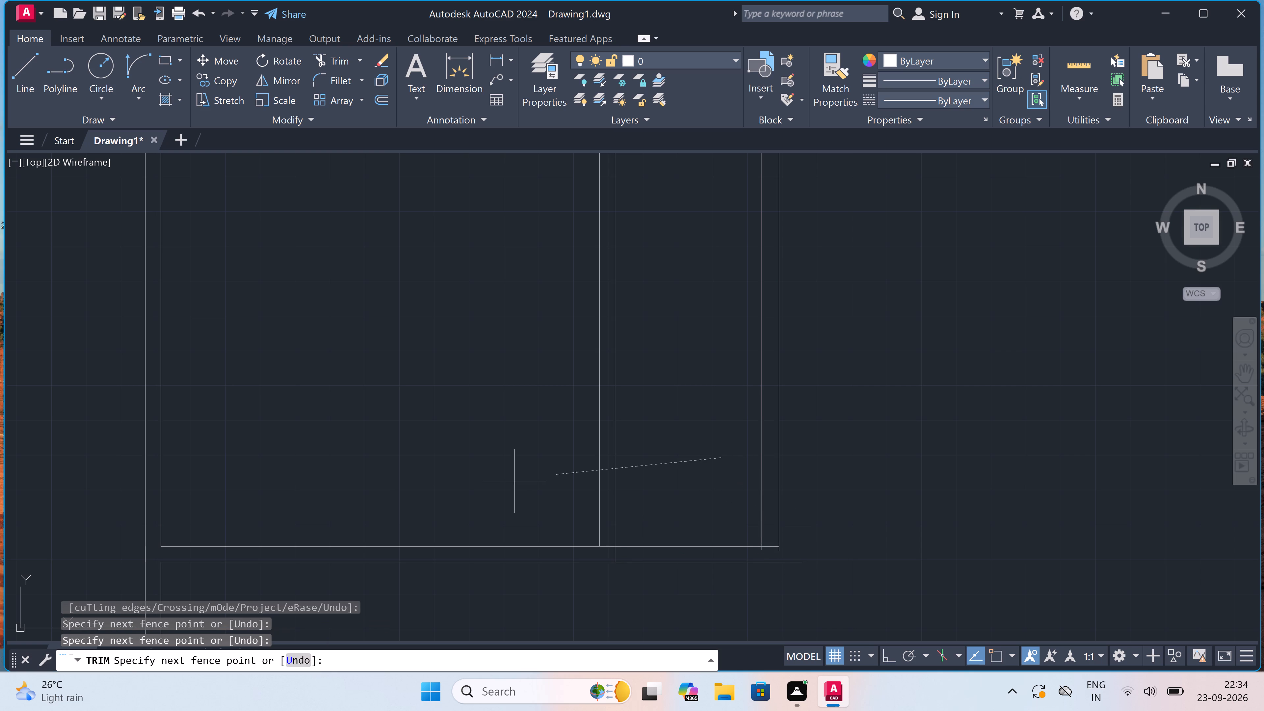
drag(493, 485, 500, 481)
scroll(620, 564, up, 2)
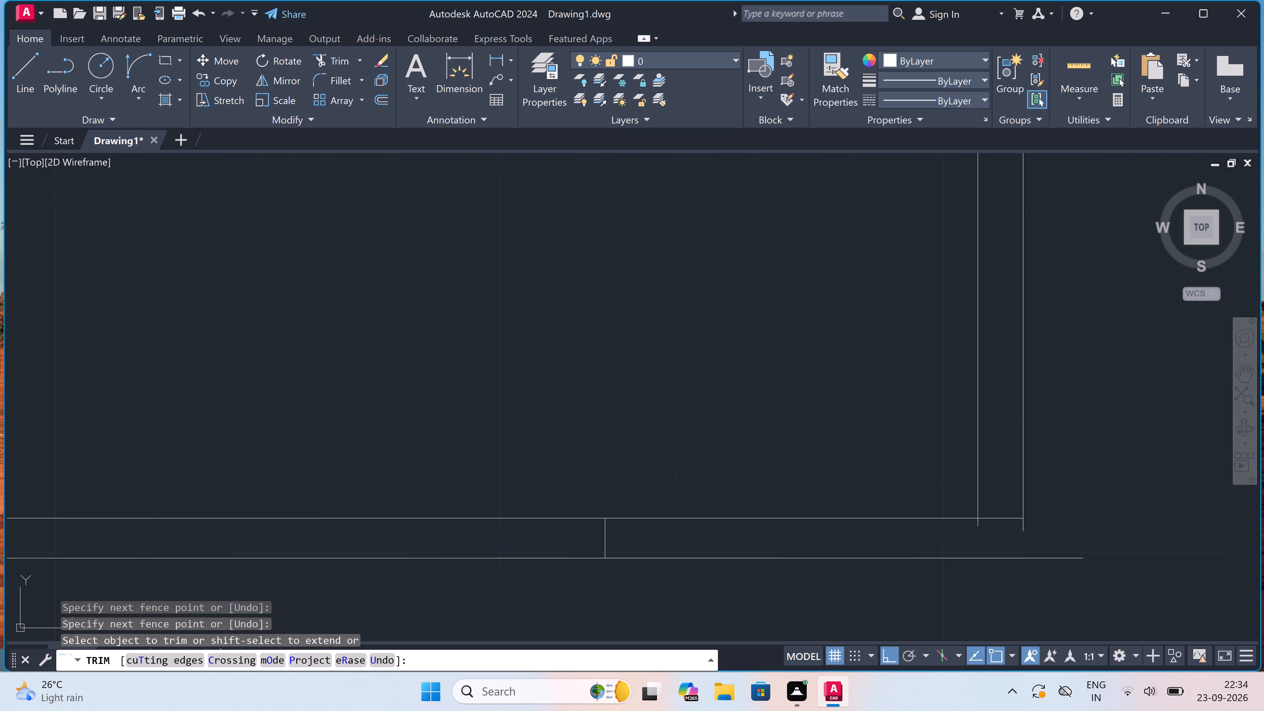
drag(589, 535, 596, 535)
click(648, 537)
scroll(648, 538, down, 2)
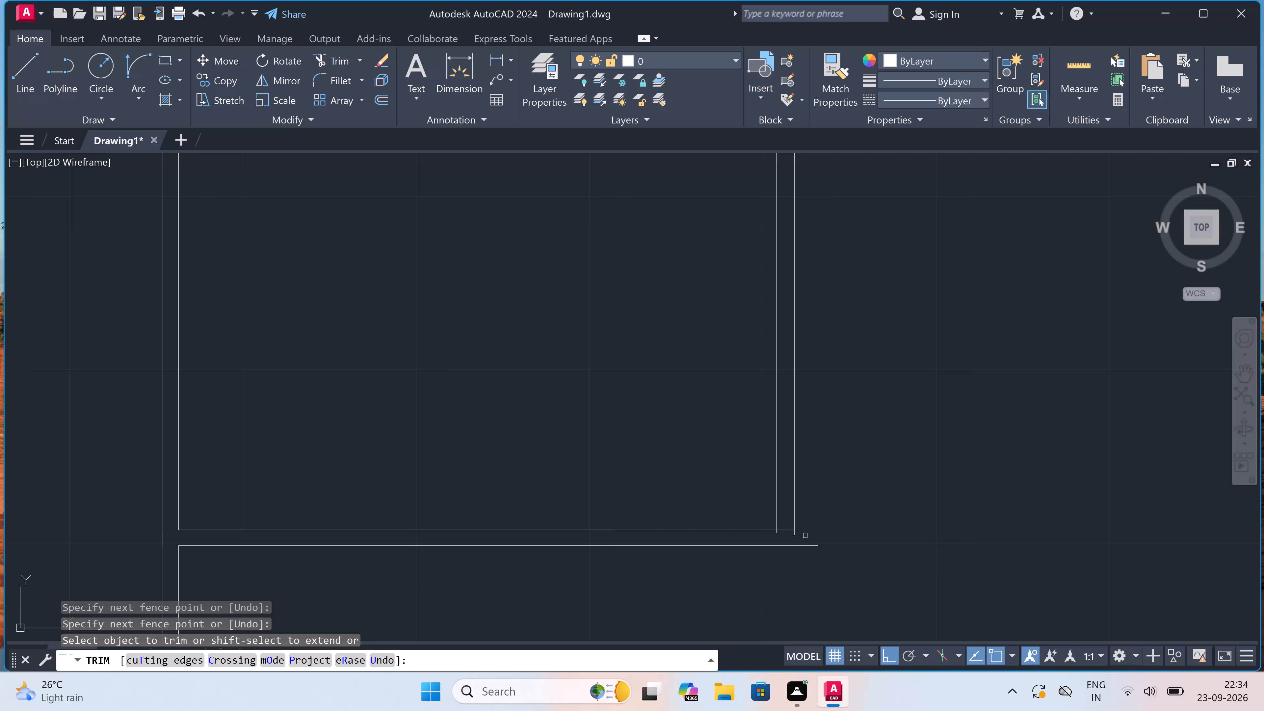
Extend both lines of the widened room's new right partition down to the bottom wall's lower line.
key(Escape)
key(e)
key(x)
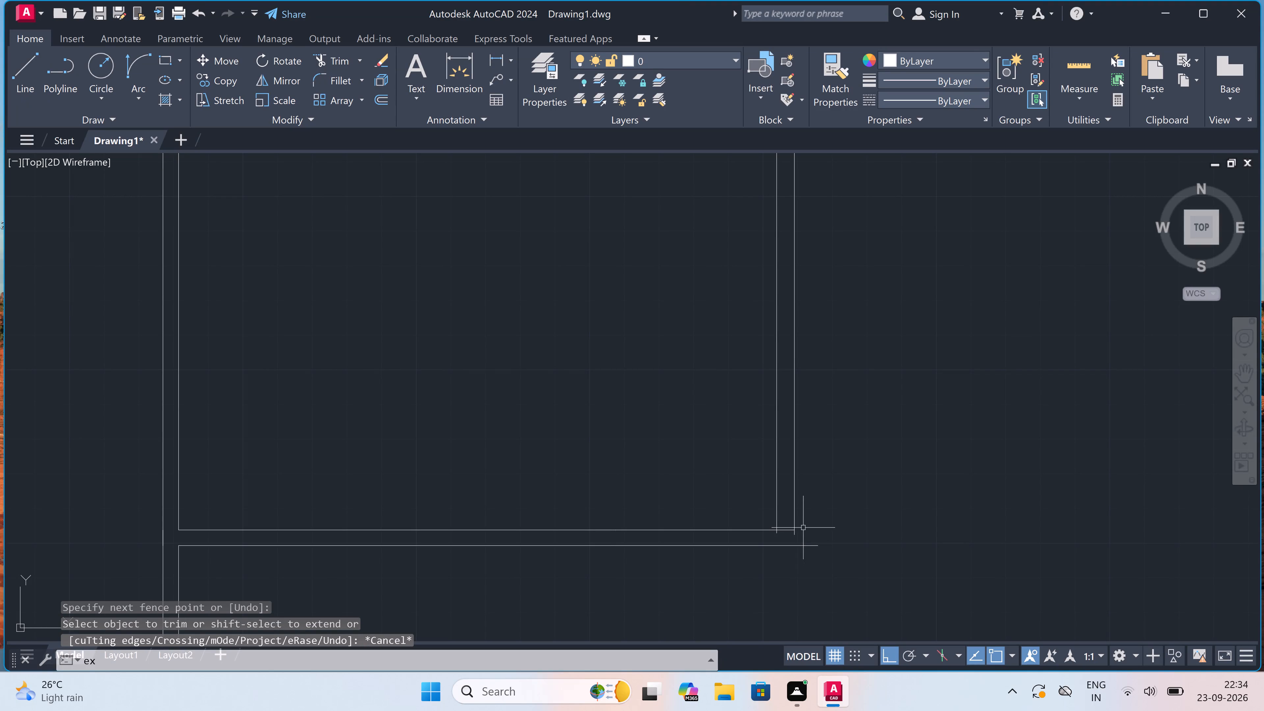
key(space)
click(824, 484)
click(701, 492)
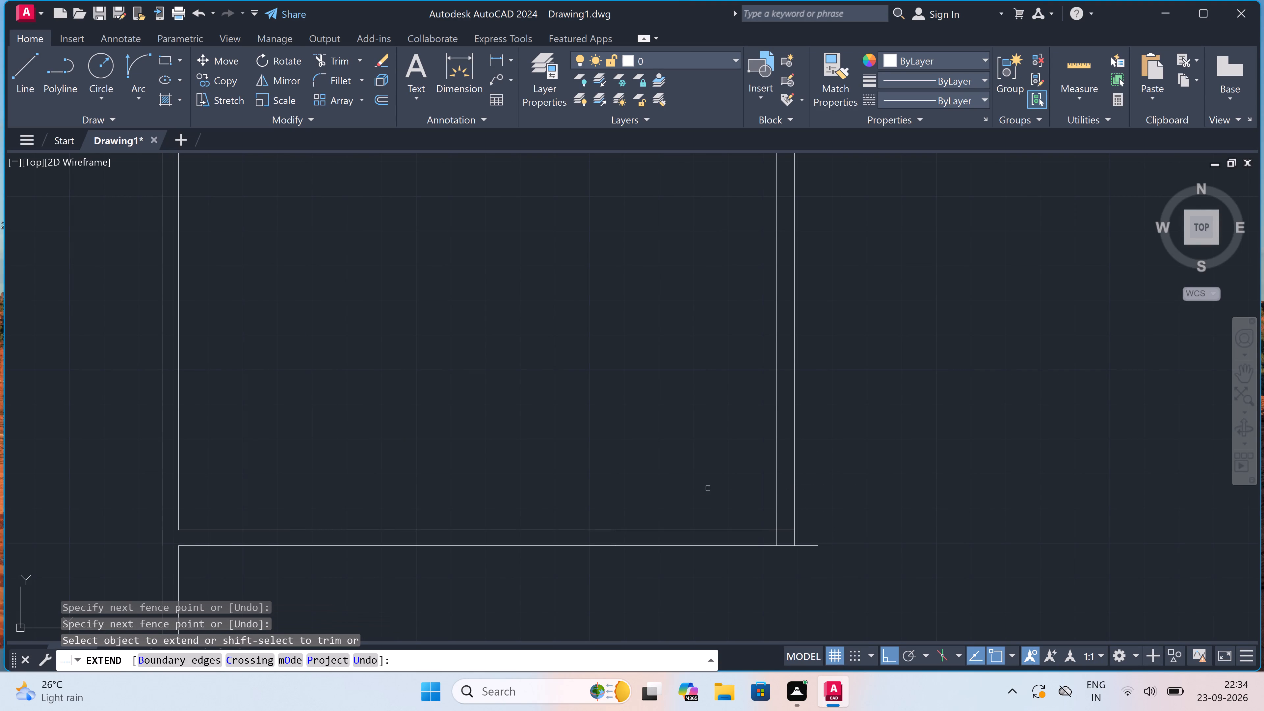
key(Escape)
Trim the overshooting bottom wall line and the inner wall lines crossing at the room's bottom-right corner into a clean corner.
text(tr)
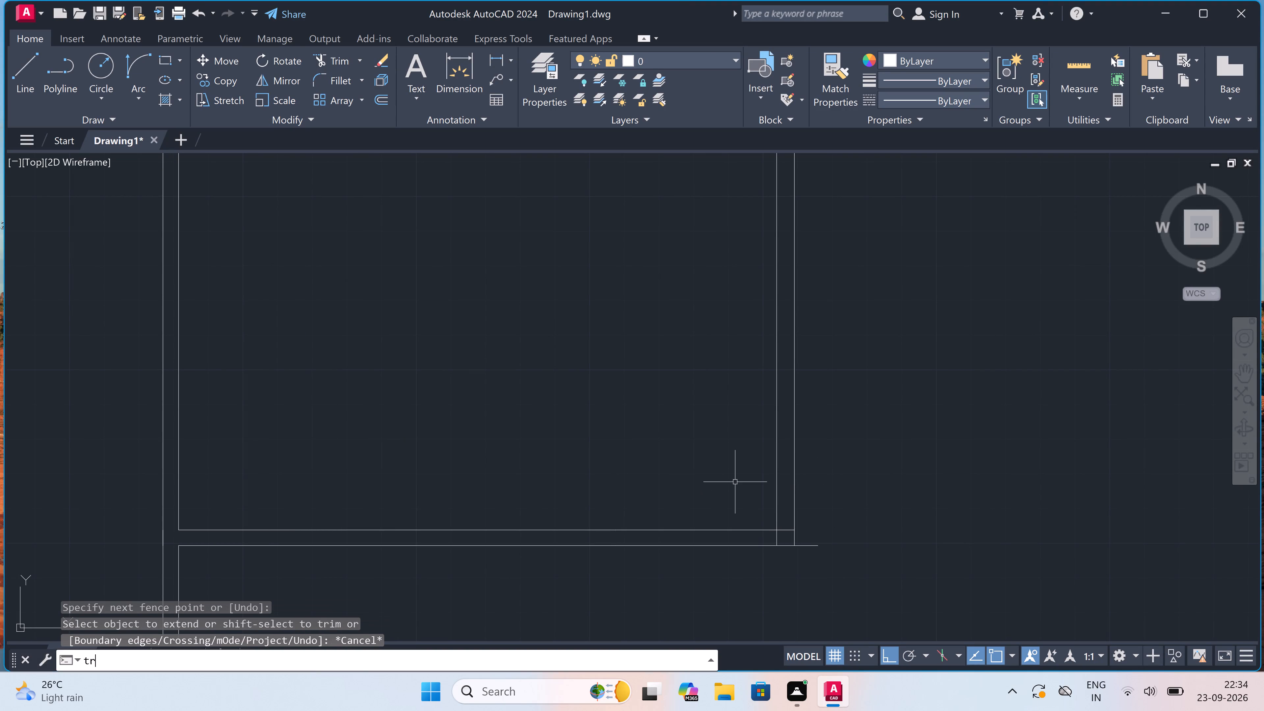
key(space)
scroll(808, 541, up, 2)
drag(807, 541, 808, 549)
click(803, 571)
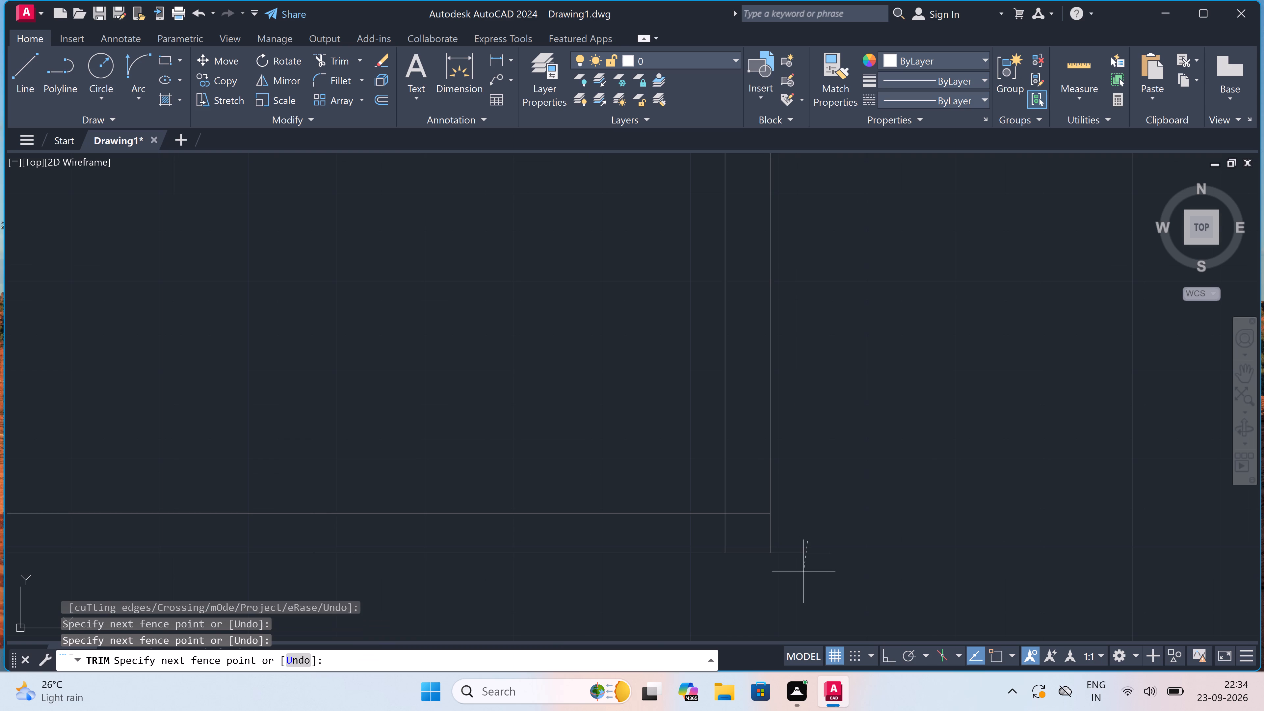
scroll(707, 519, up, 1)
drag(711, 530, 715, 531)
click(774, 537)
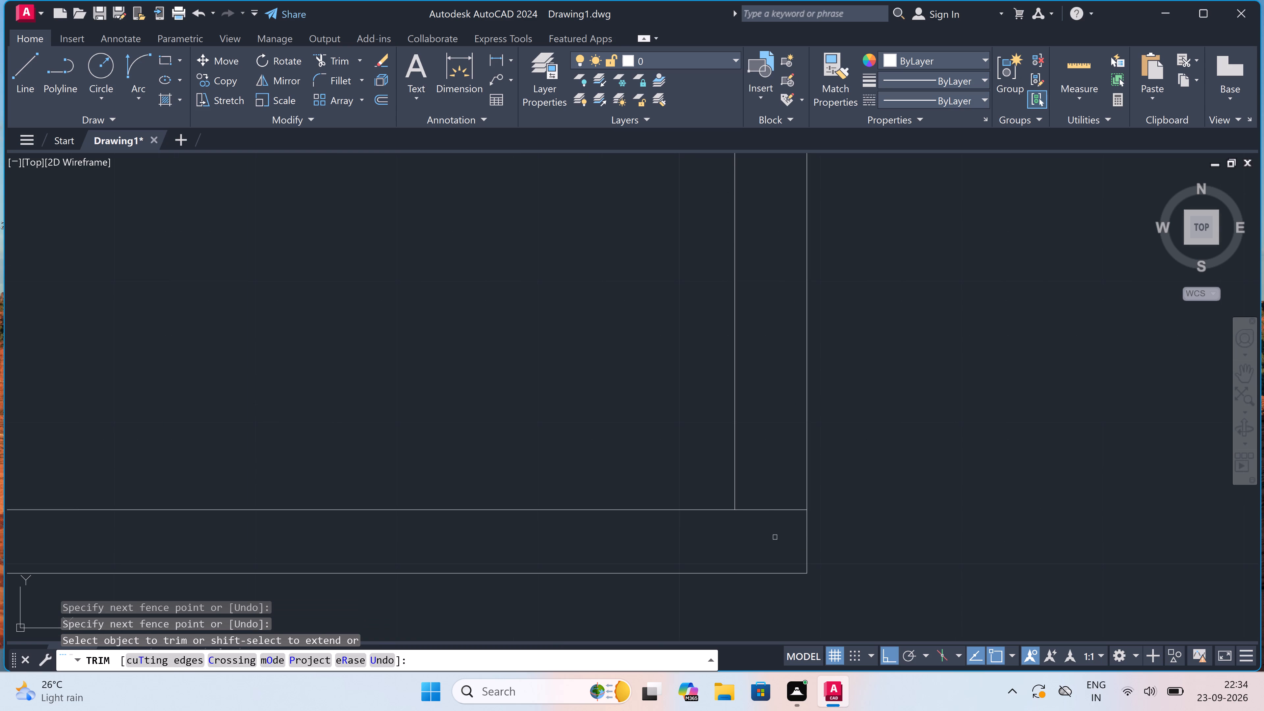
click(775, 536)
click(771, 485)
Extend the lower plan's top wall inner line to close the gap above the first room.
scroll(770, 488, down, 7)
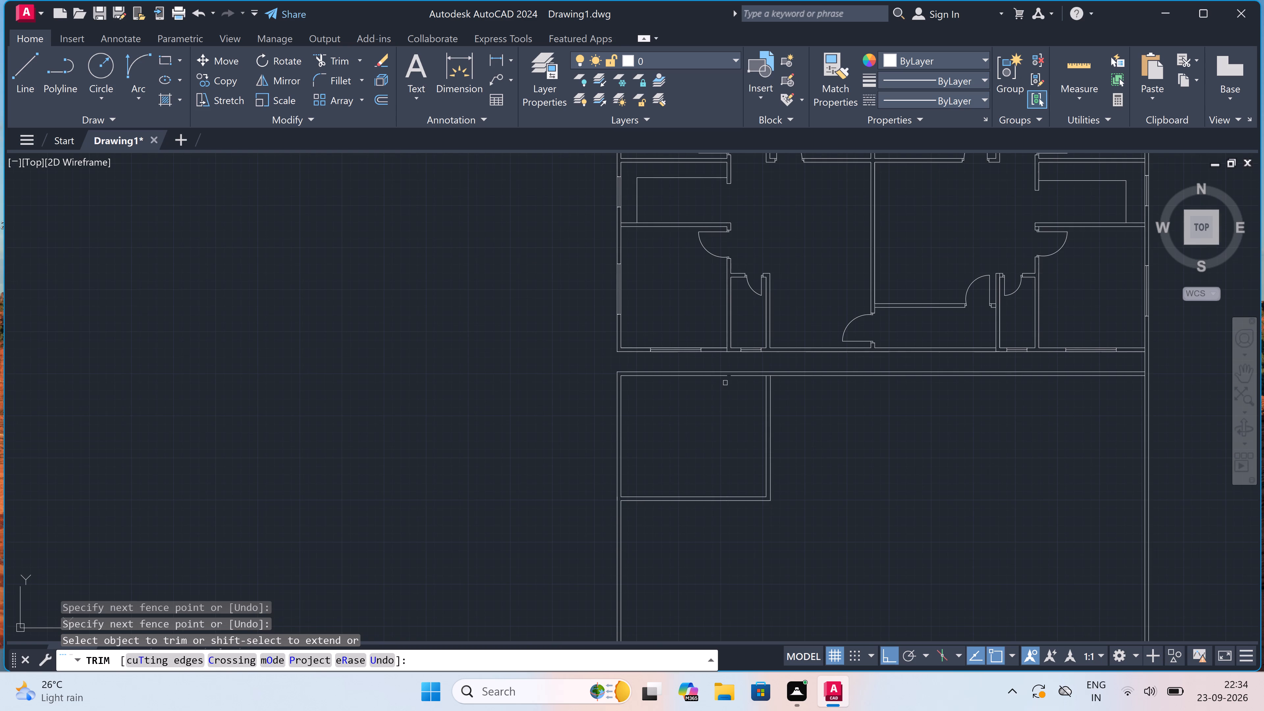
scroll(726, 382, up, 5)
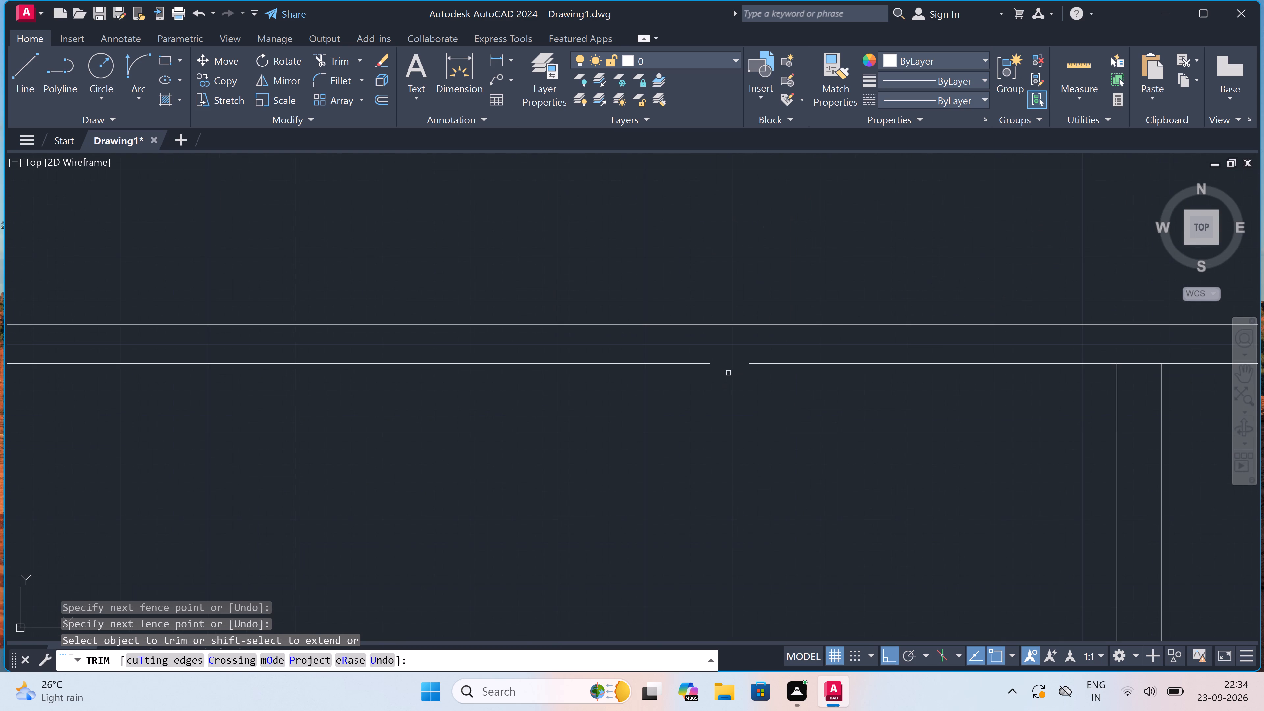
key(Escape)
key(e)
key(x)
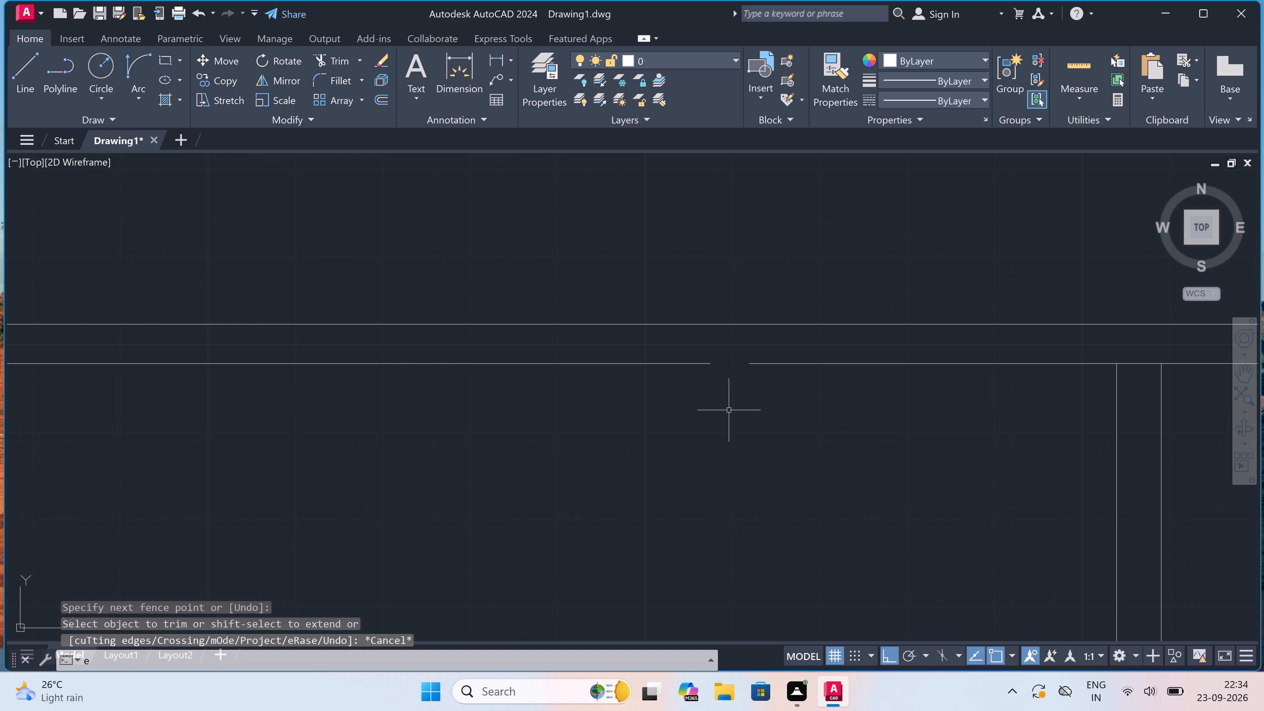
key(space)
click(697, 359)
click(690, 410)
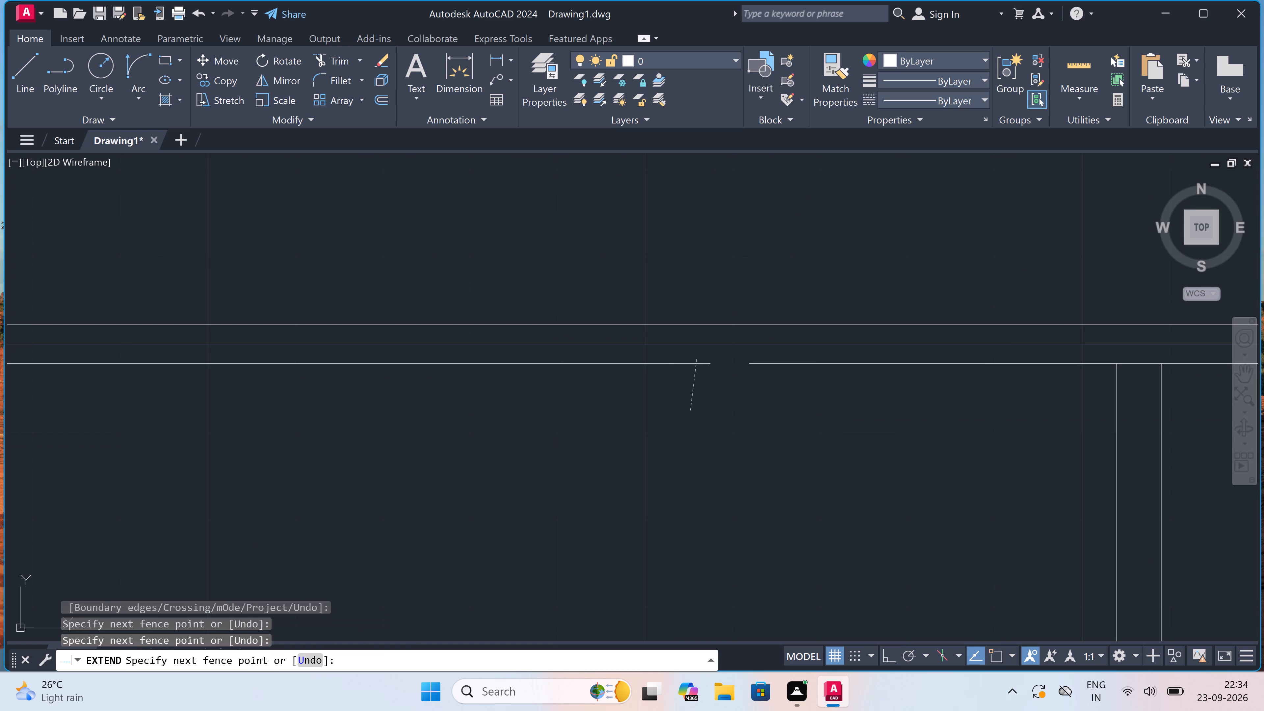
key(Escape)
scroll(694, 389, down, 4)
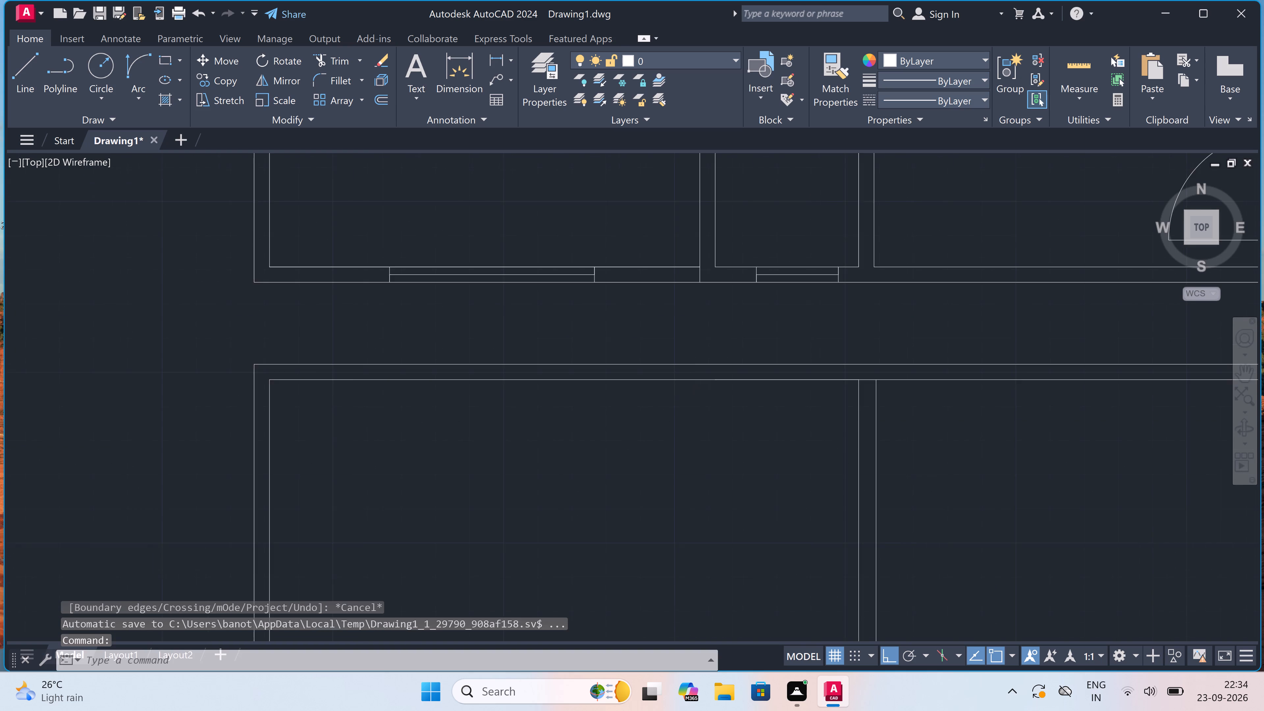
Offset the first room's right partition outer line 4' to the right.
scroll(694, 389, down, 2)
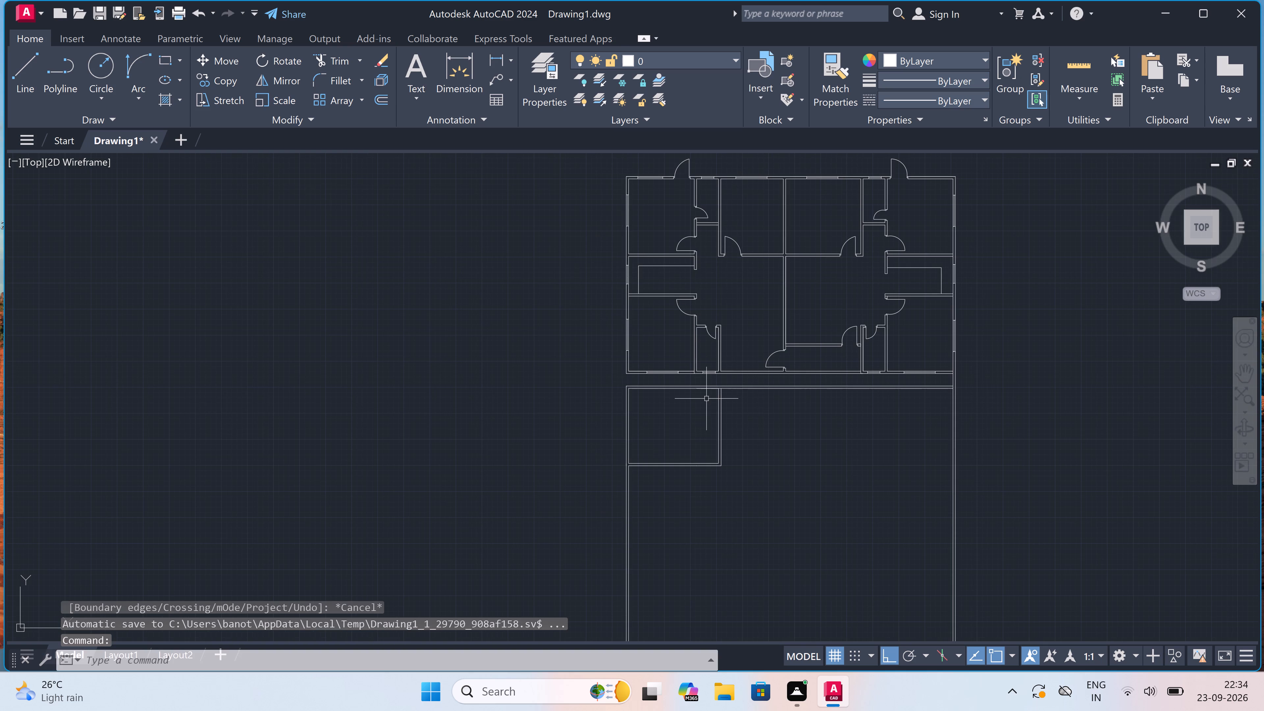
scroll(754, 405, up, 2)
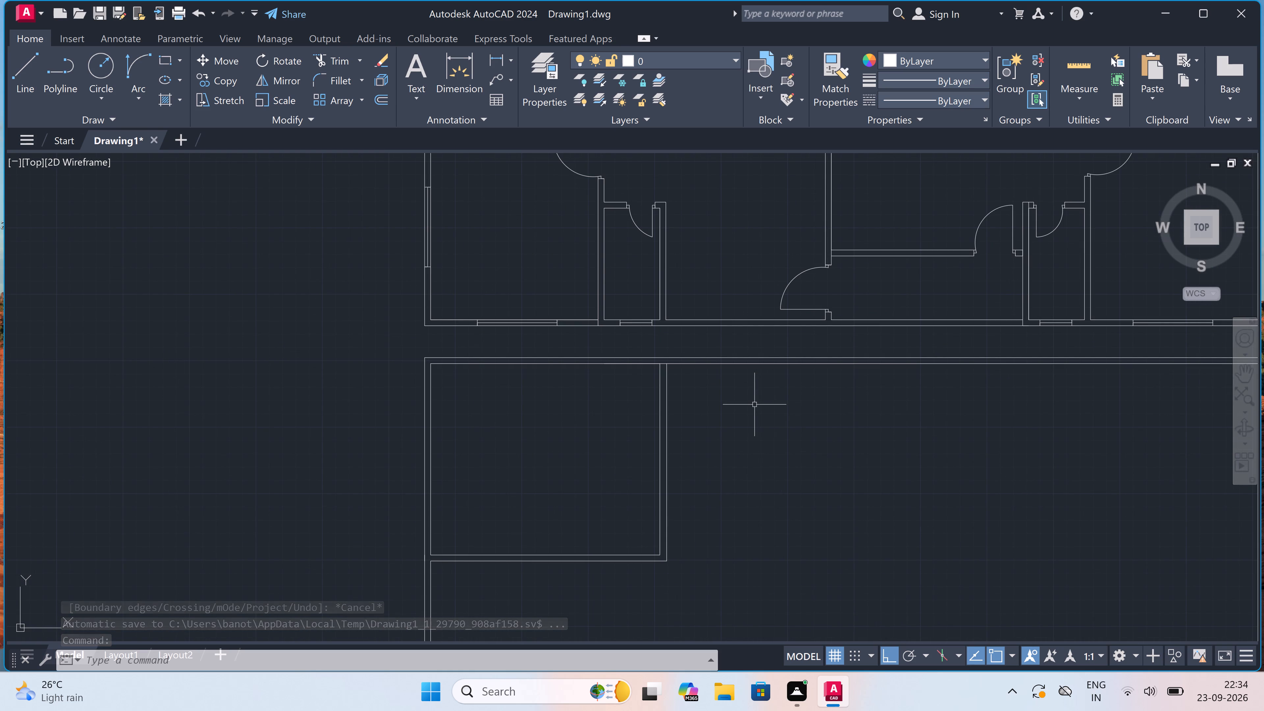
key(o)
key(space)
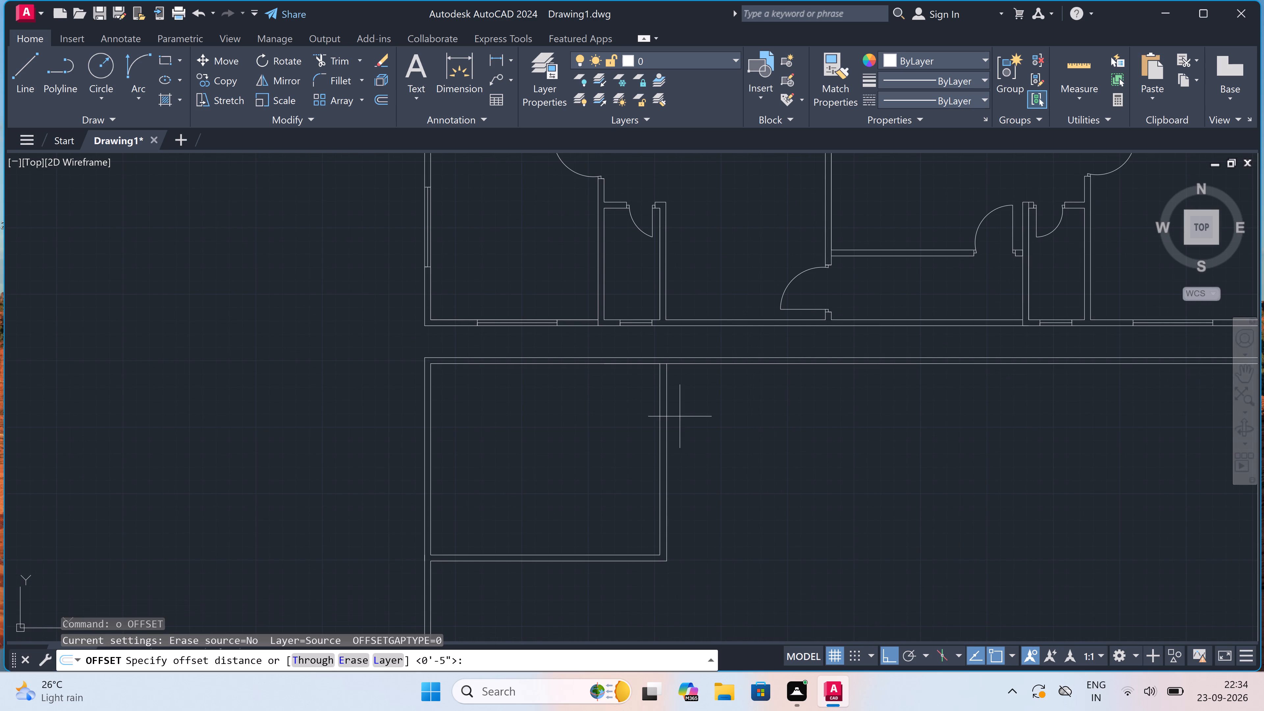
drag(667, 408, 685, 411)
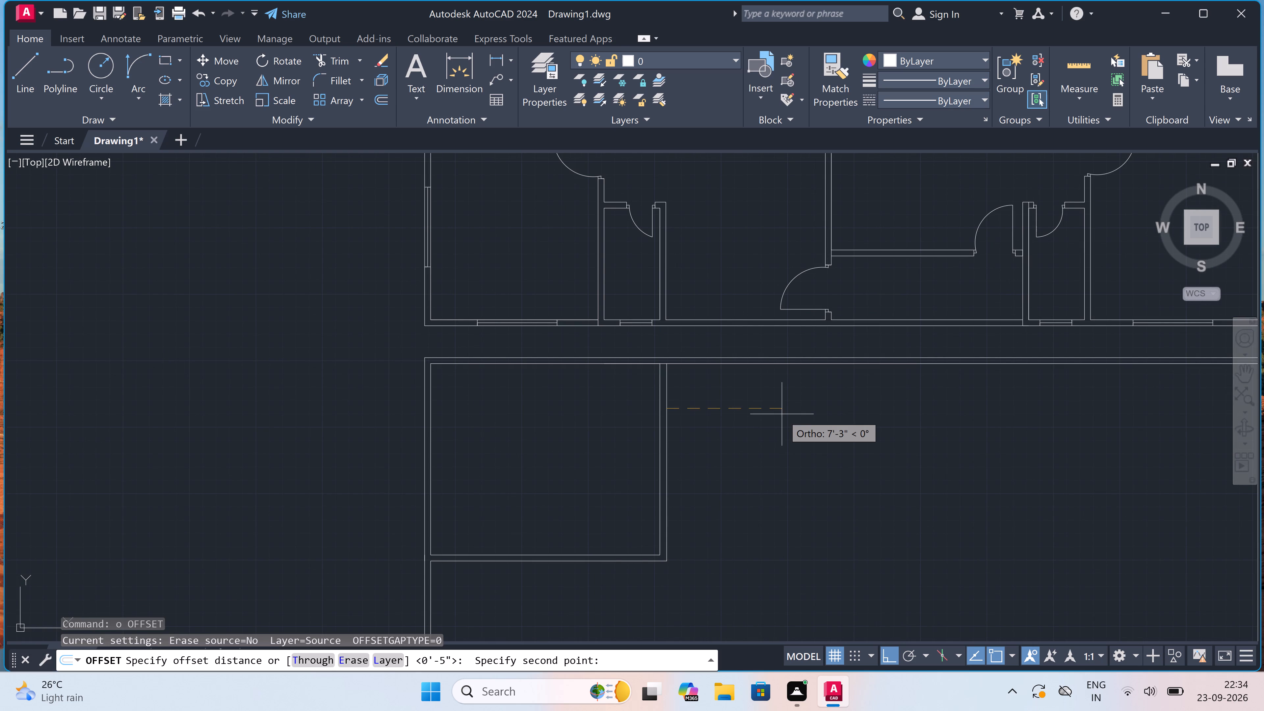
text(4')
key(space)
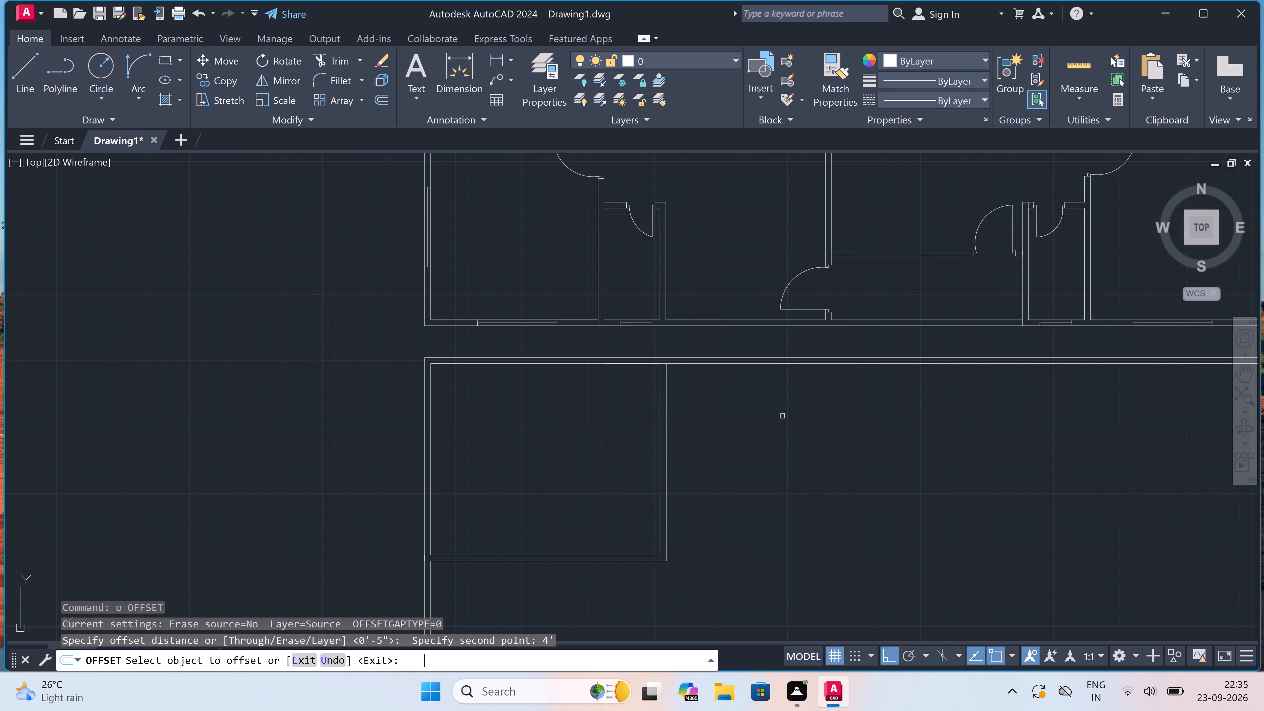
click(667, 377)
click(691, 377)
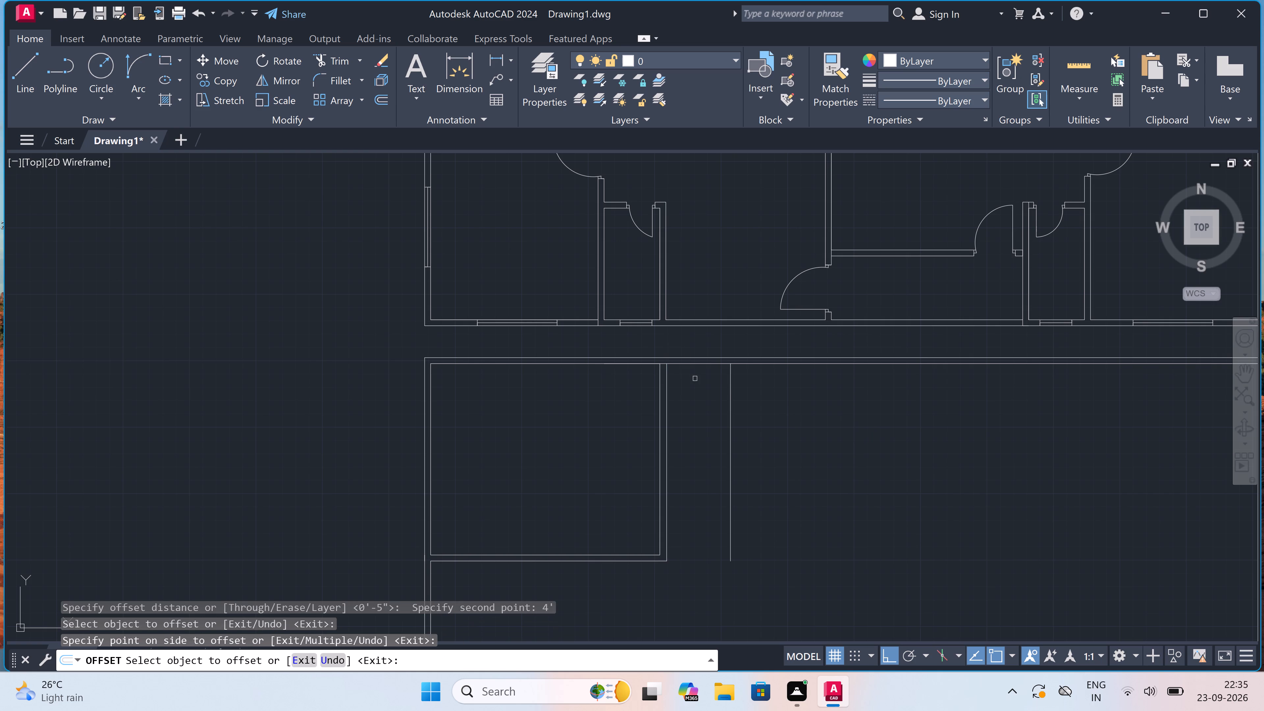
key(Escape)
Offset the new vertical line 4.5" to the right to form the second partition wall.
key(space)
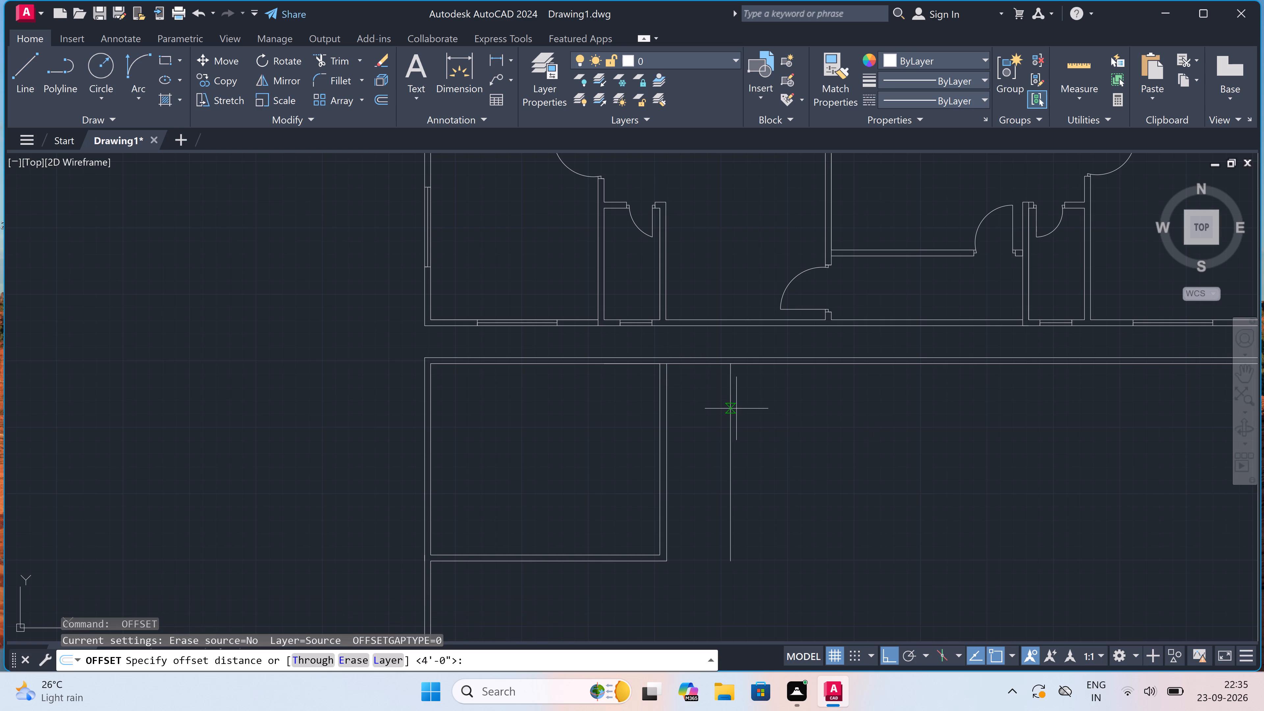
drag(732, 407, 742, 408)
text(4.5")
key(space)
drag(730, 398, 740, 398)
click(756, 405)
key(Escape)
Offset the second partition's right line 11' to the right.
key(space)
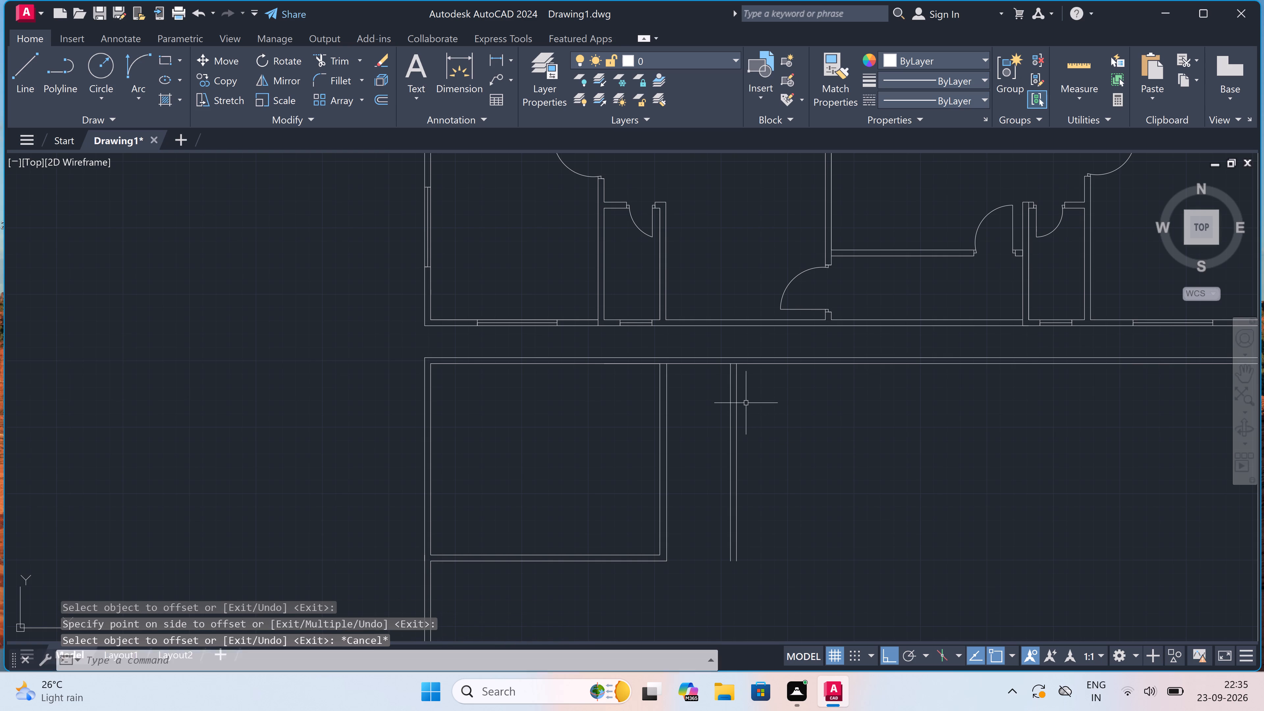
drag(735, 405, 743, 407)
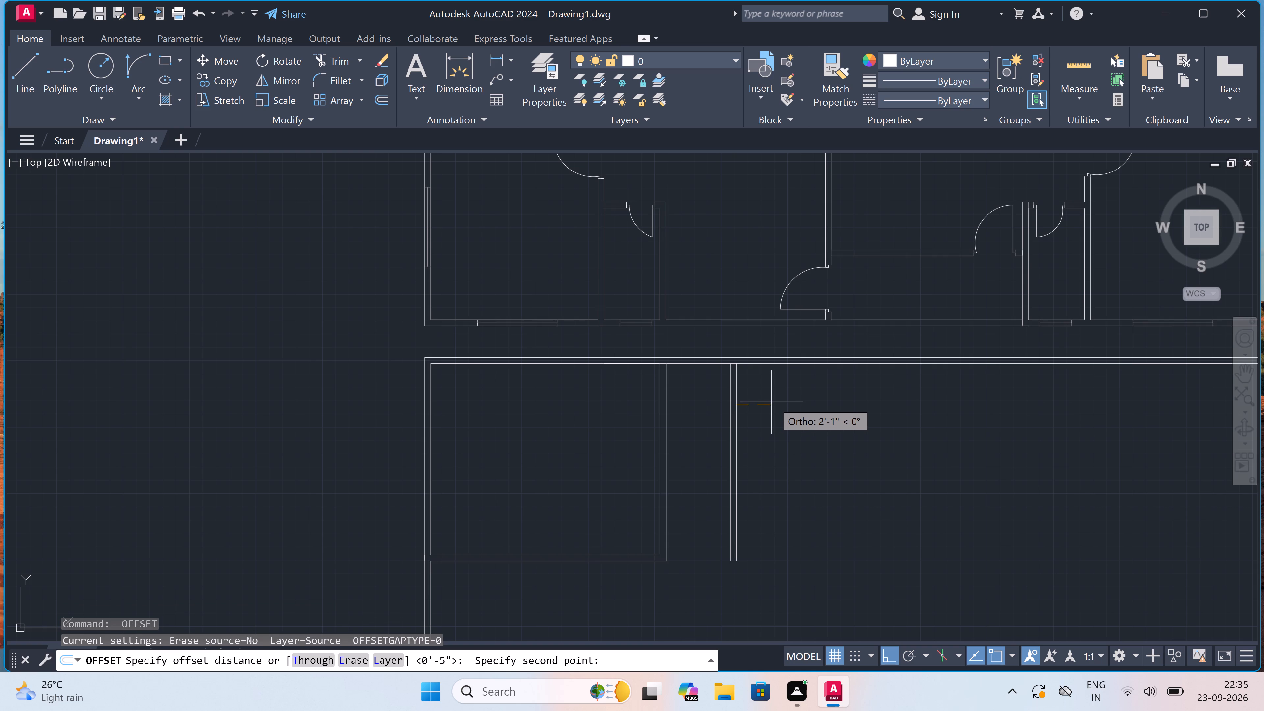
text(11')
key(space)
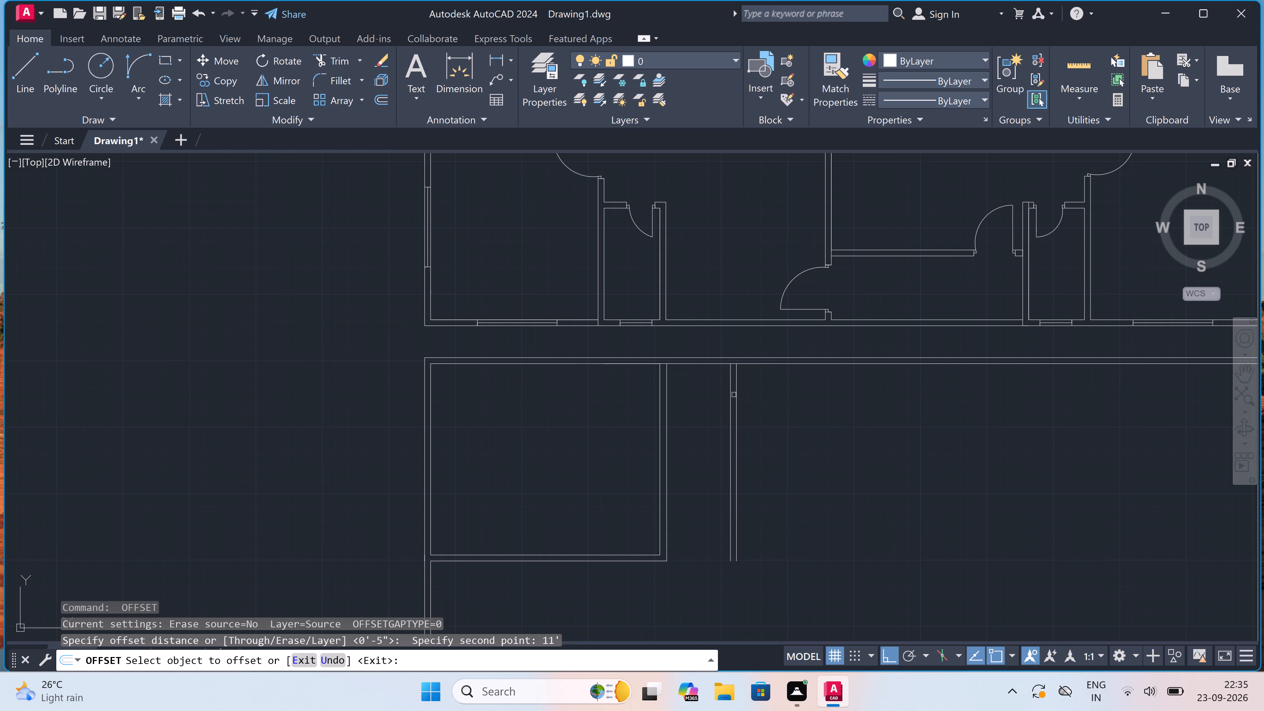
drag(735, 394, 754, 391)
click(774, 393)
scroll(774, 393, down, 4)
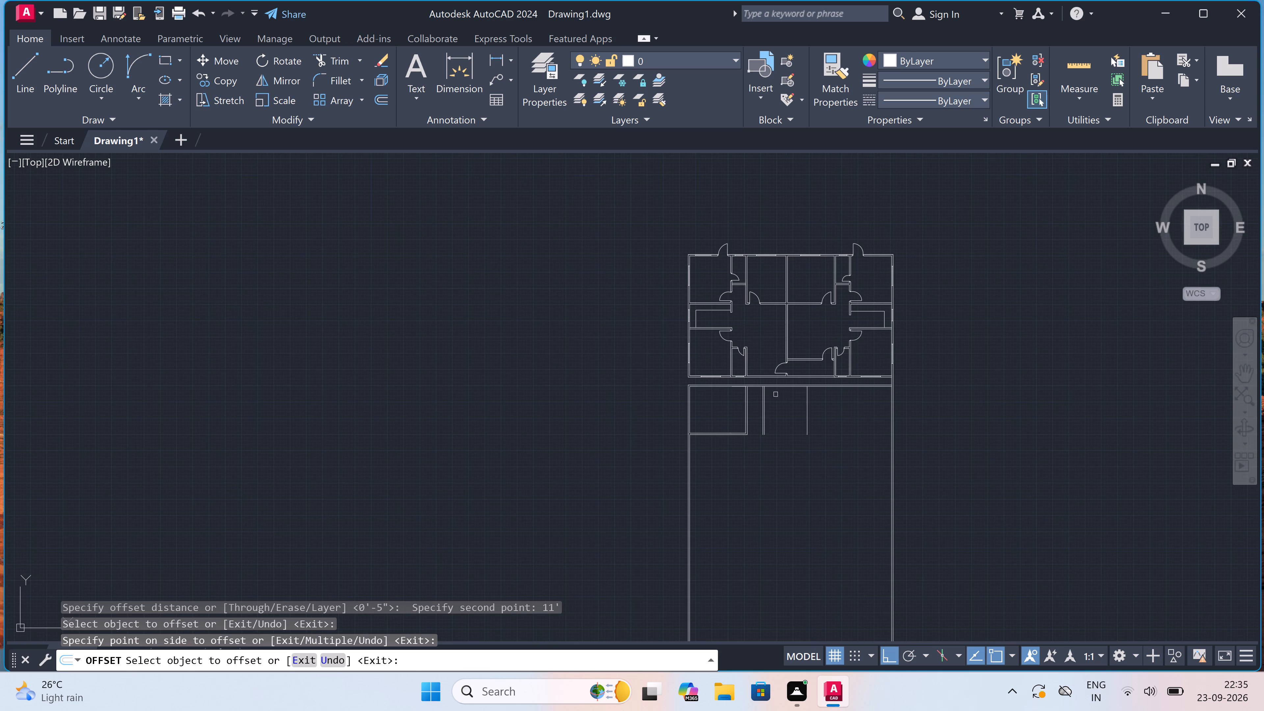
scroll(838, 386, up, 4)
key(space)
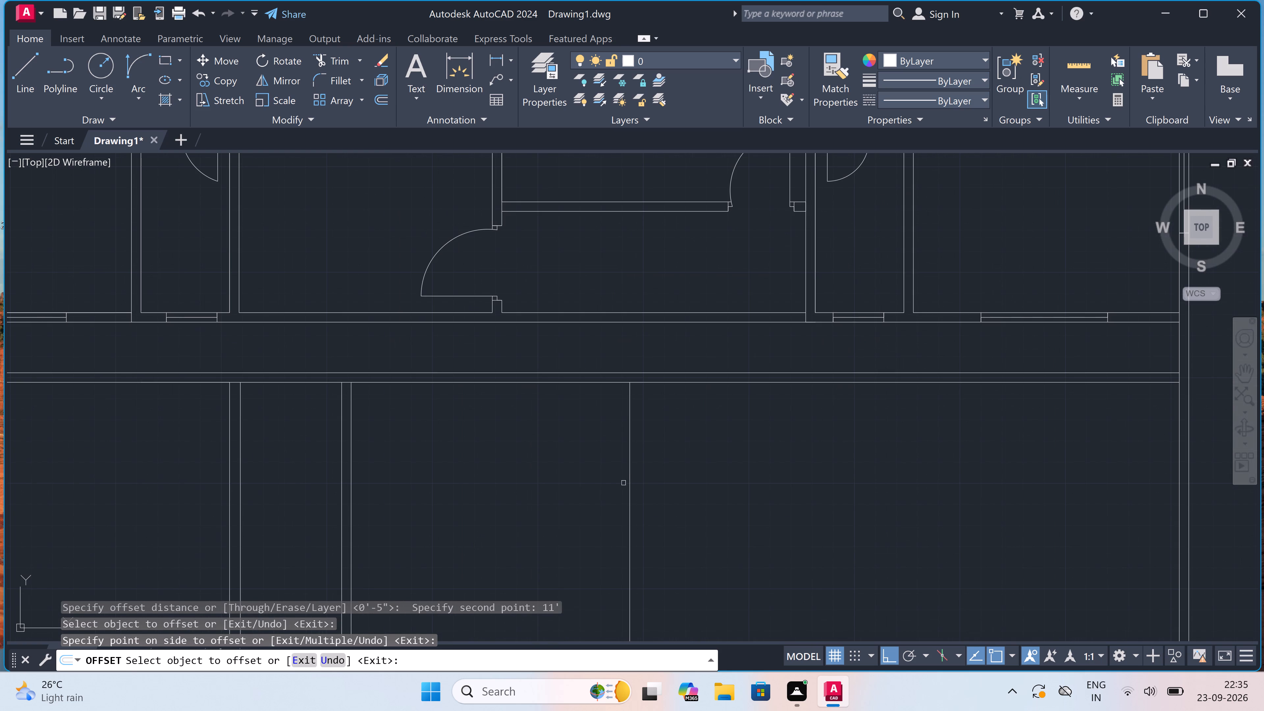
Offset the newest vertical line 4.5" to the right to form the third partition wall.
key(space)
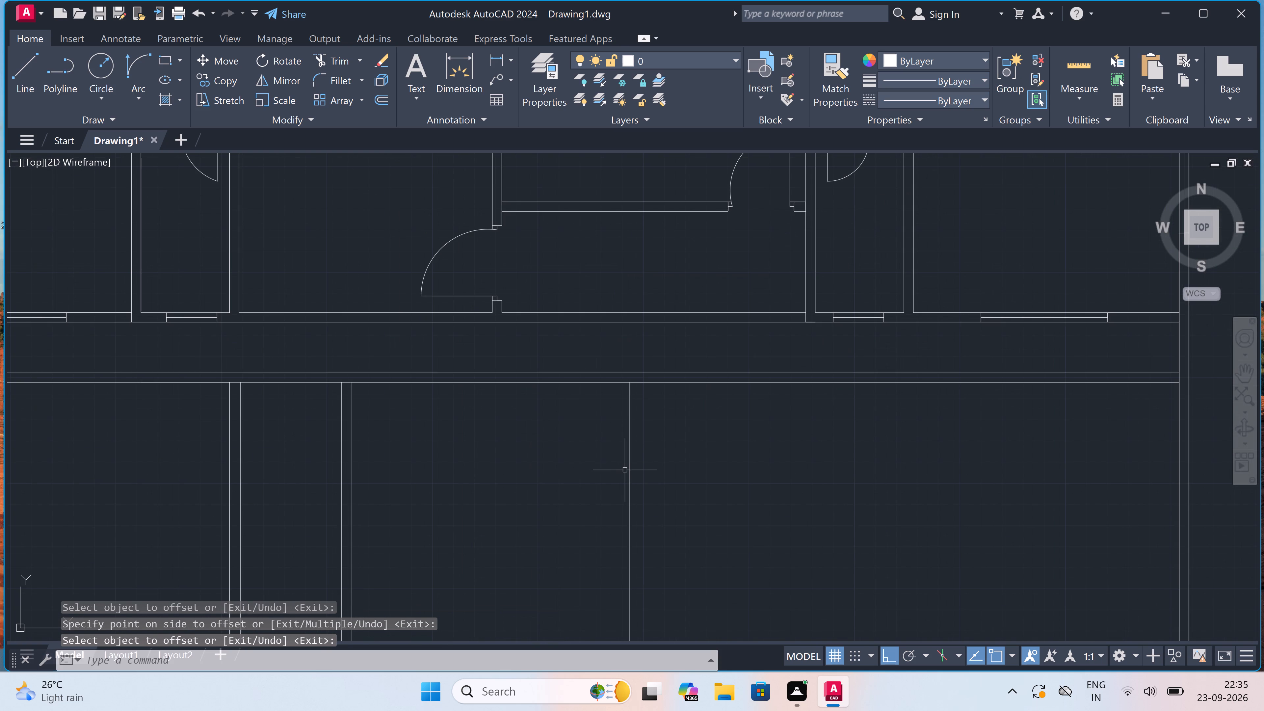
drag(626, 472, 634, 472)
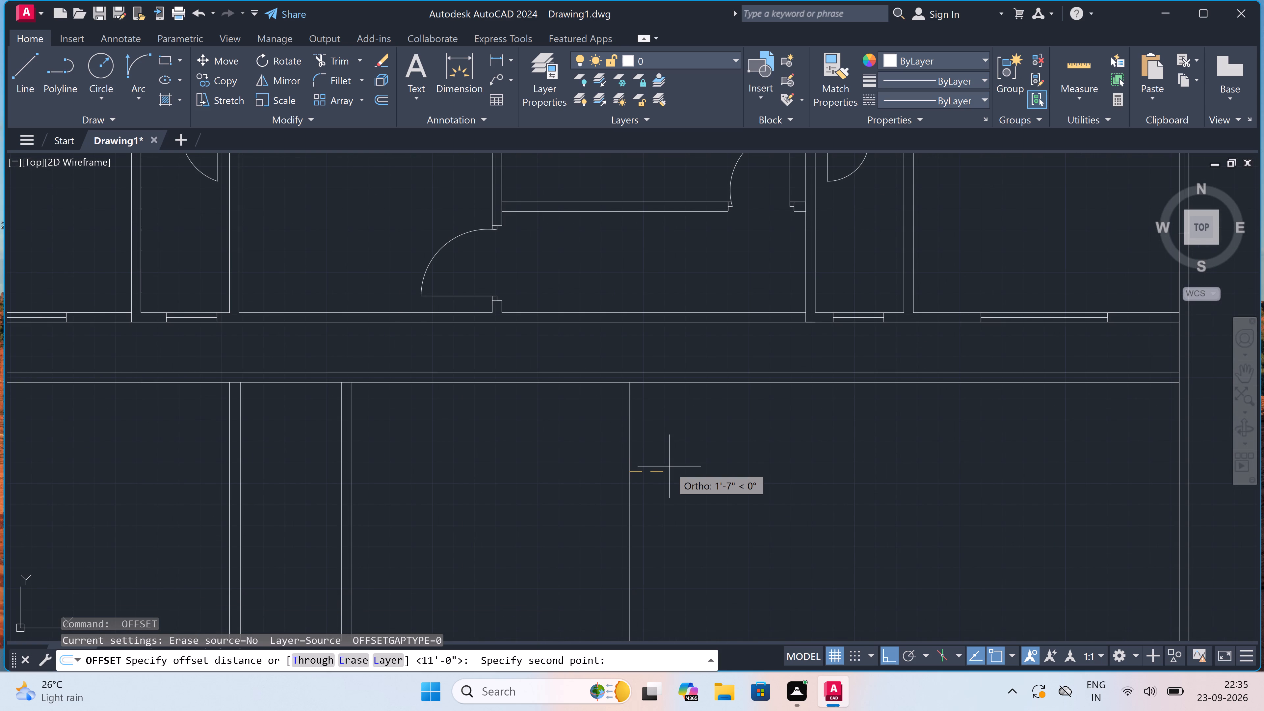
text(4.5")
key(space)
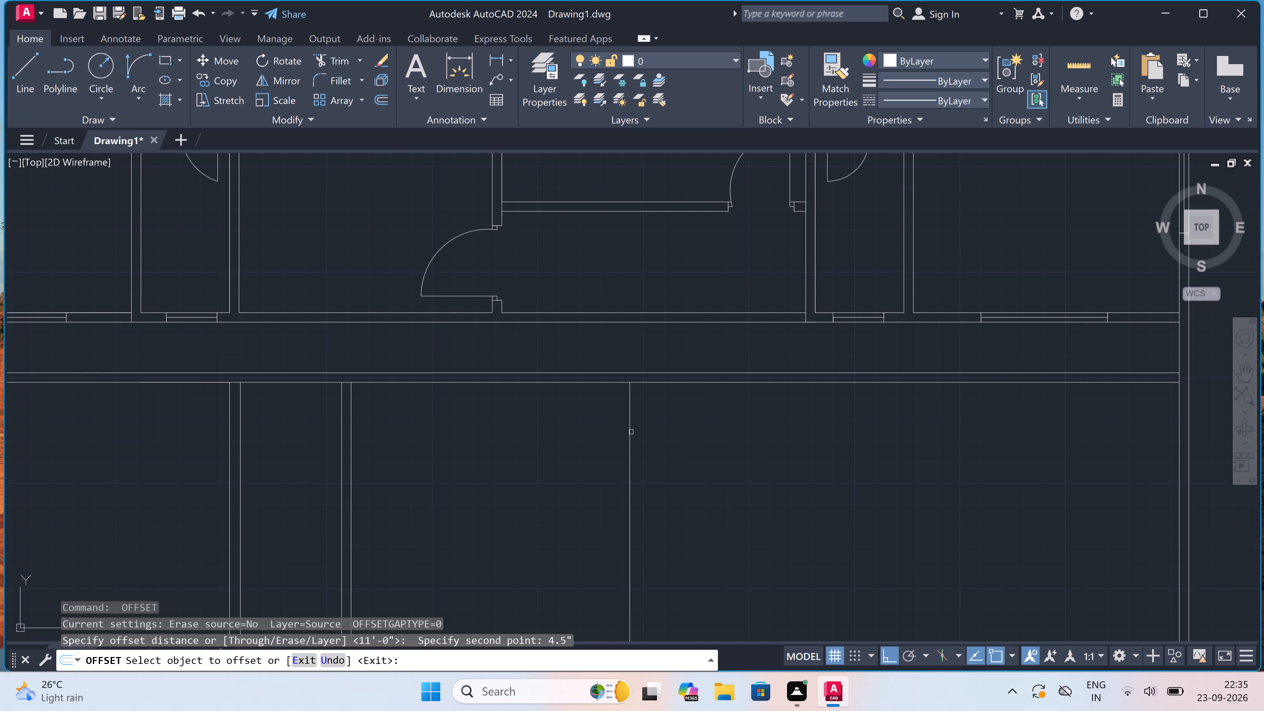
click(631, 431)
click(653, 433)
key(Escape)
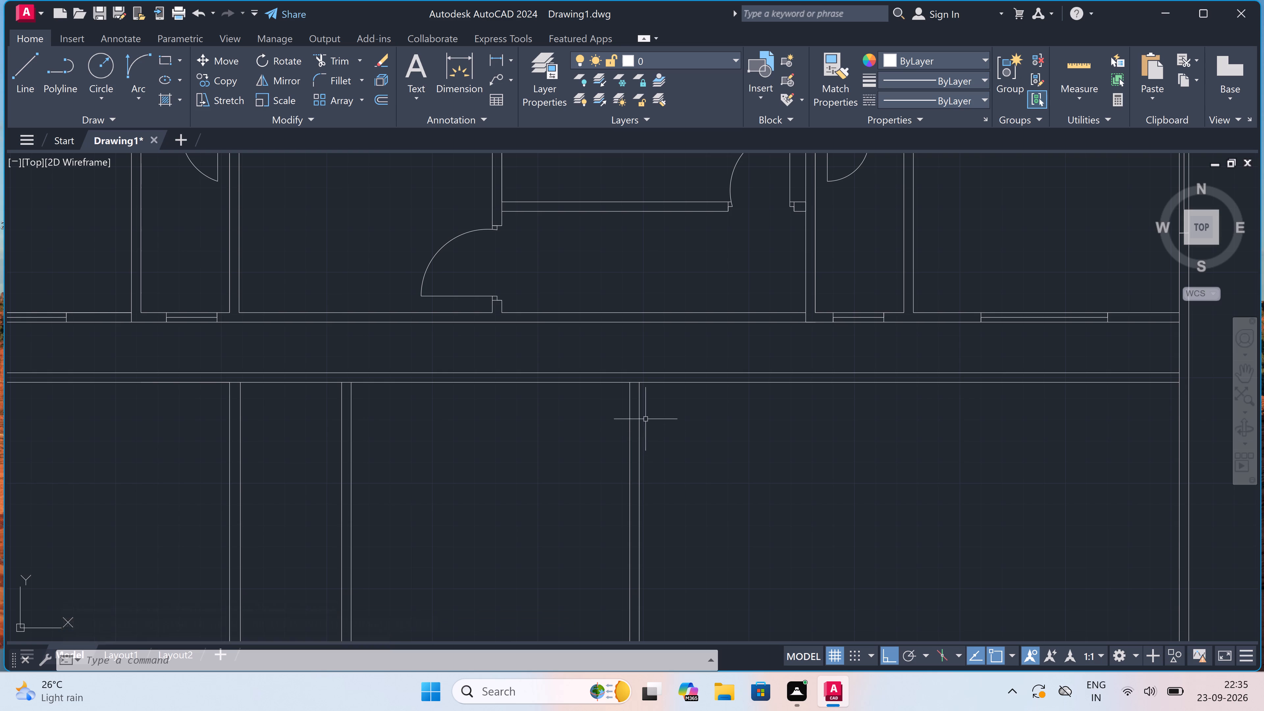
Offset the third partition's right line 5' to the right.
scroll(645, 419, down, 1)
scroll(656, 430, up, 2)
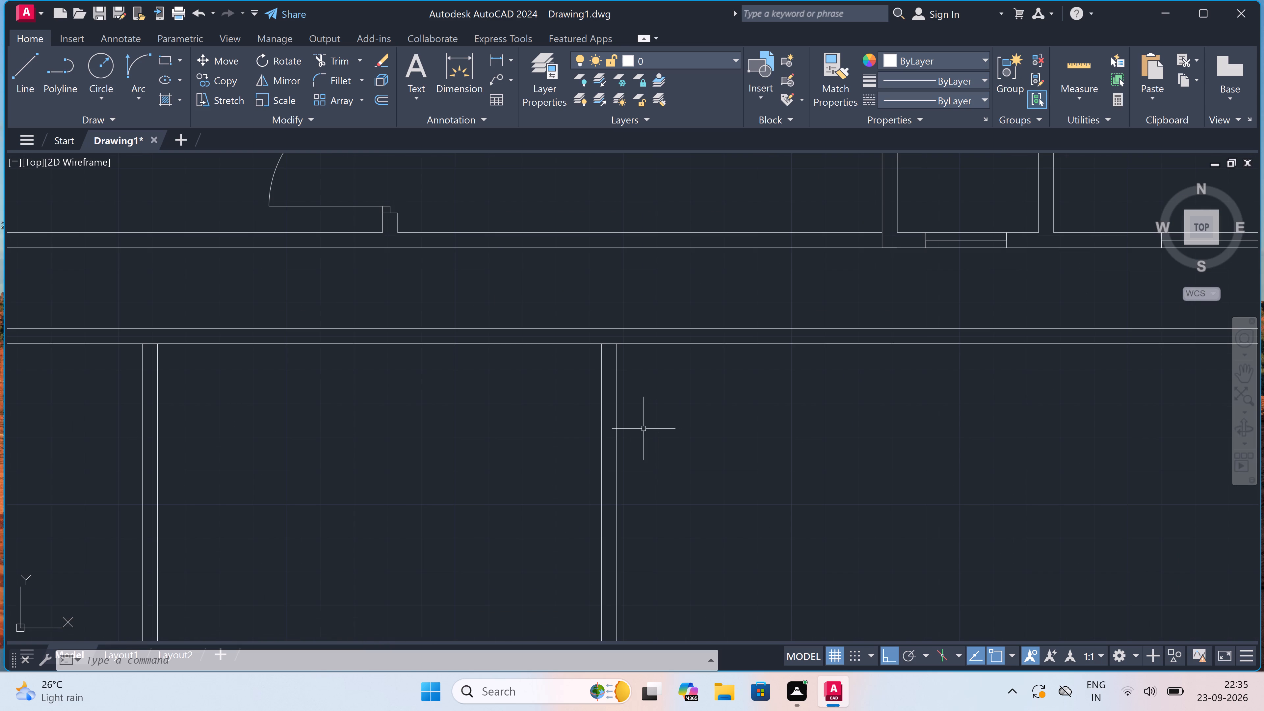
key(space)
click(613, 423)
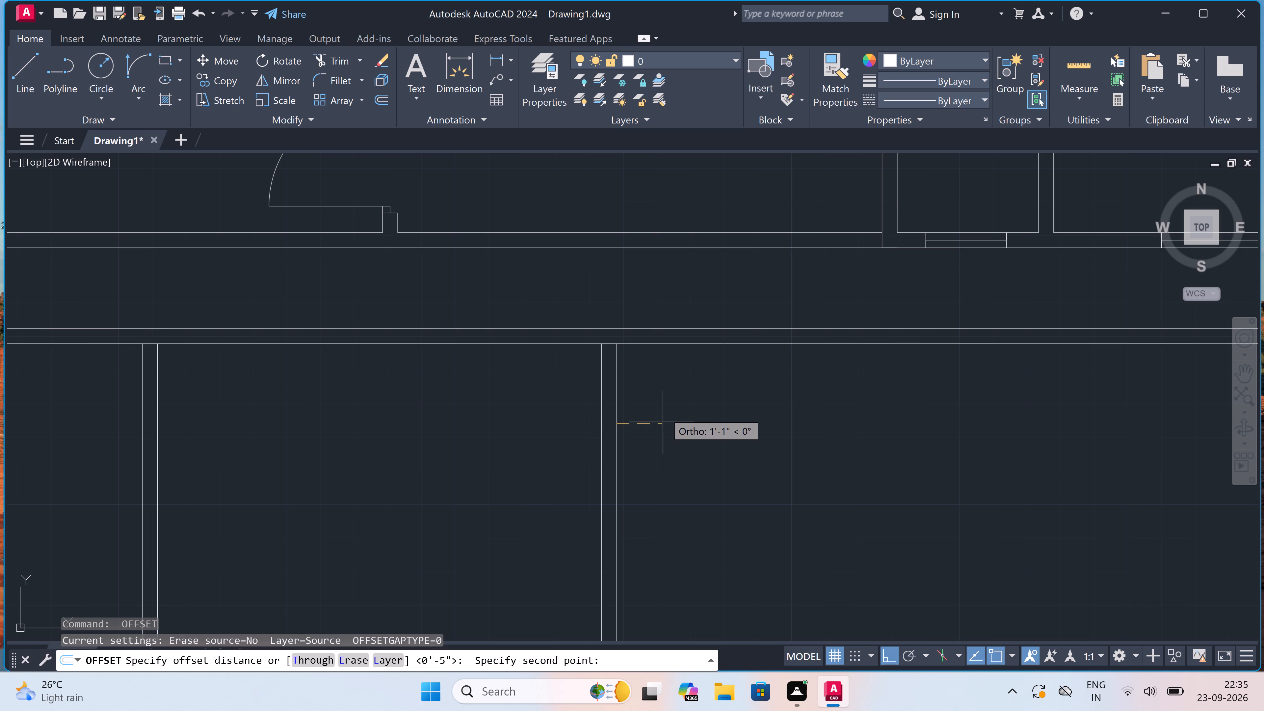
text(5')
key(space)
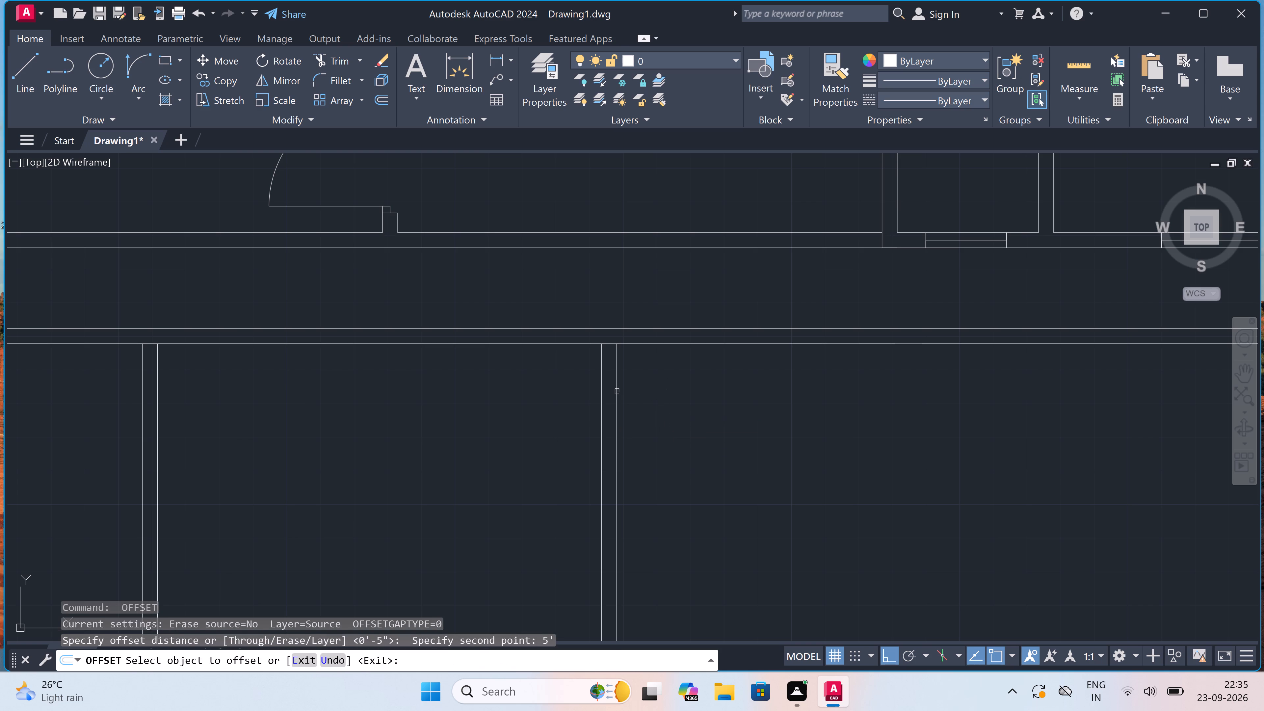
drag(618, 391, 622, 391)
click(666, 398)
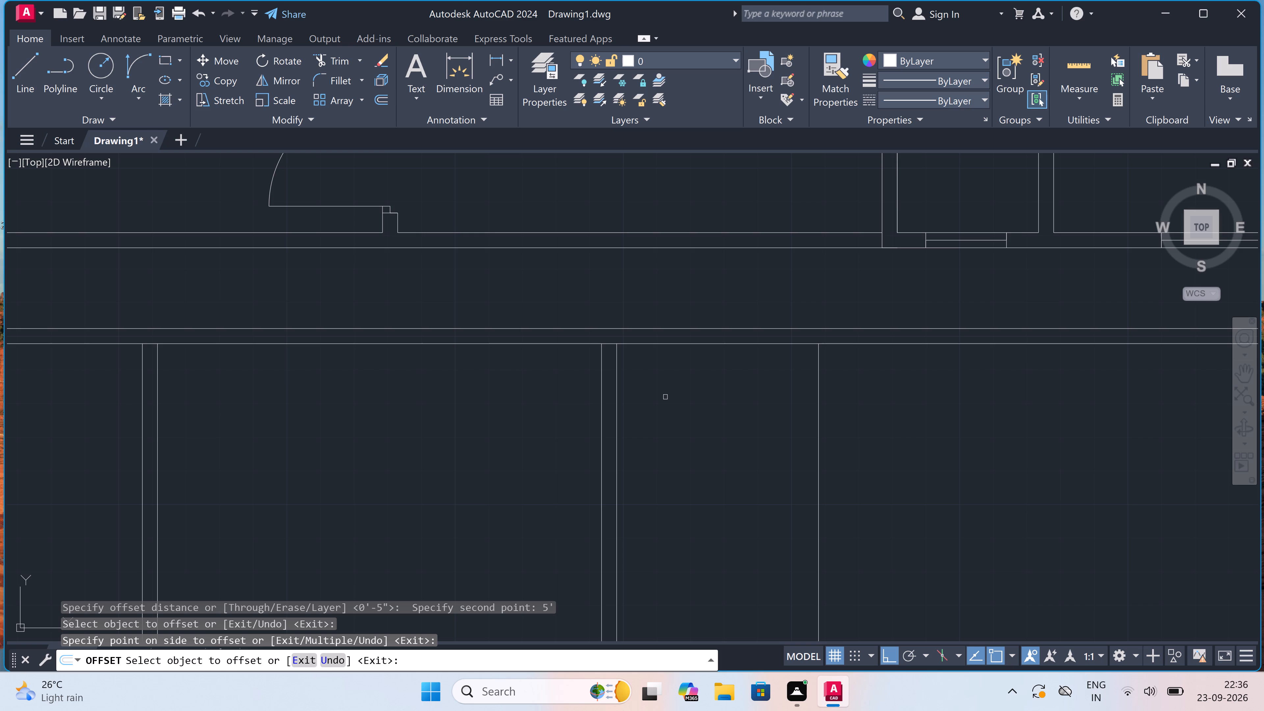
scroll(665, 396, down, 2)
scroll(716, 406, up, 1)
key(space)
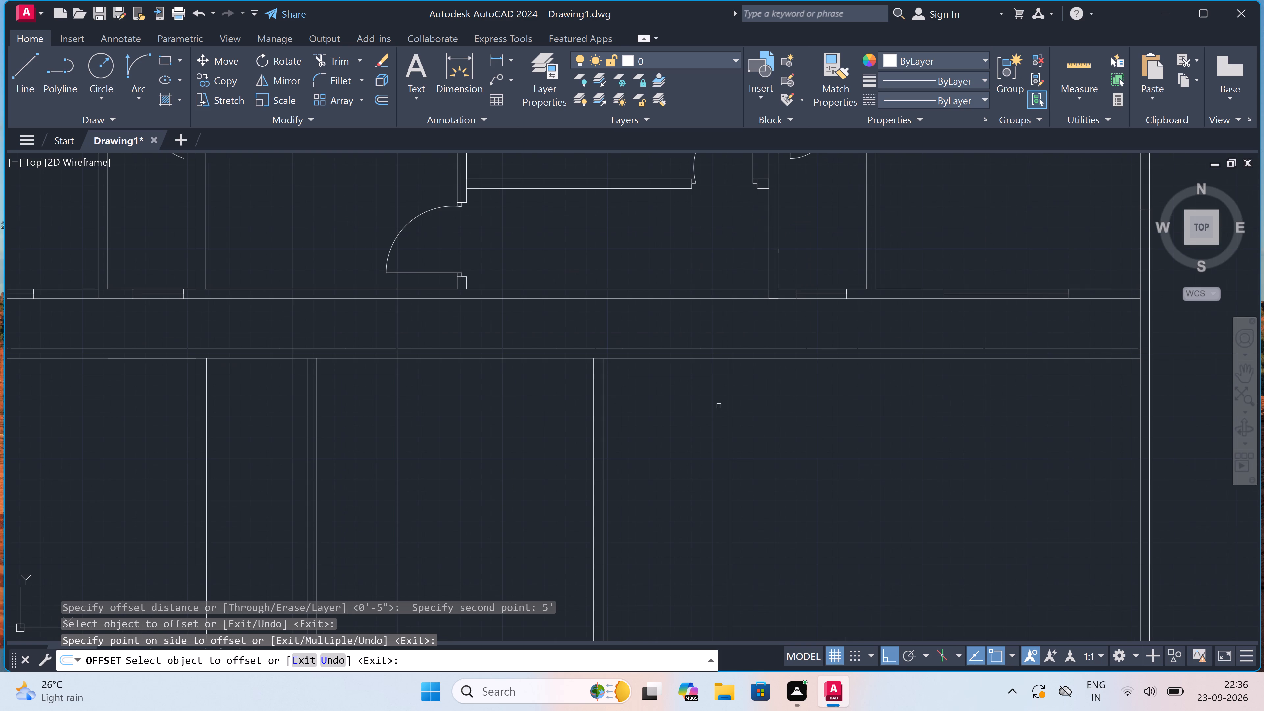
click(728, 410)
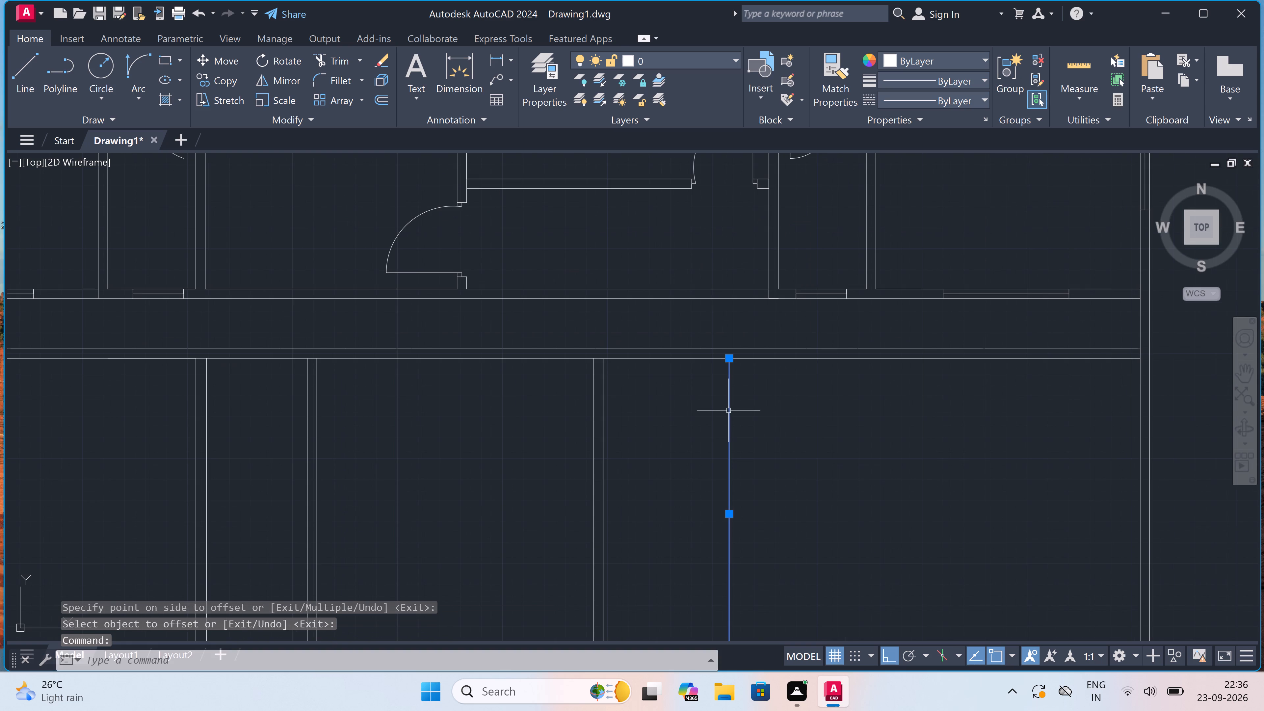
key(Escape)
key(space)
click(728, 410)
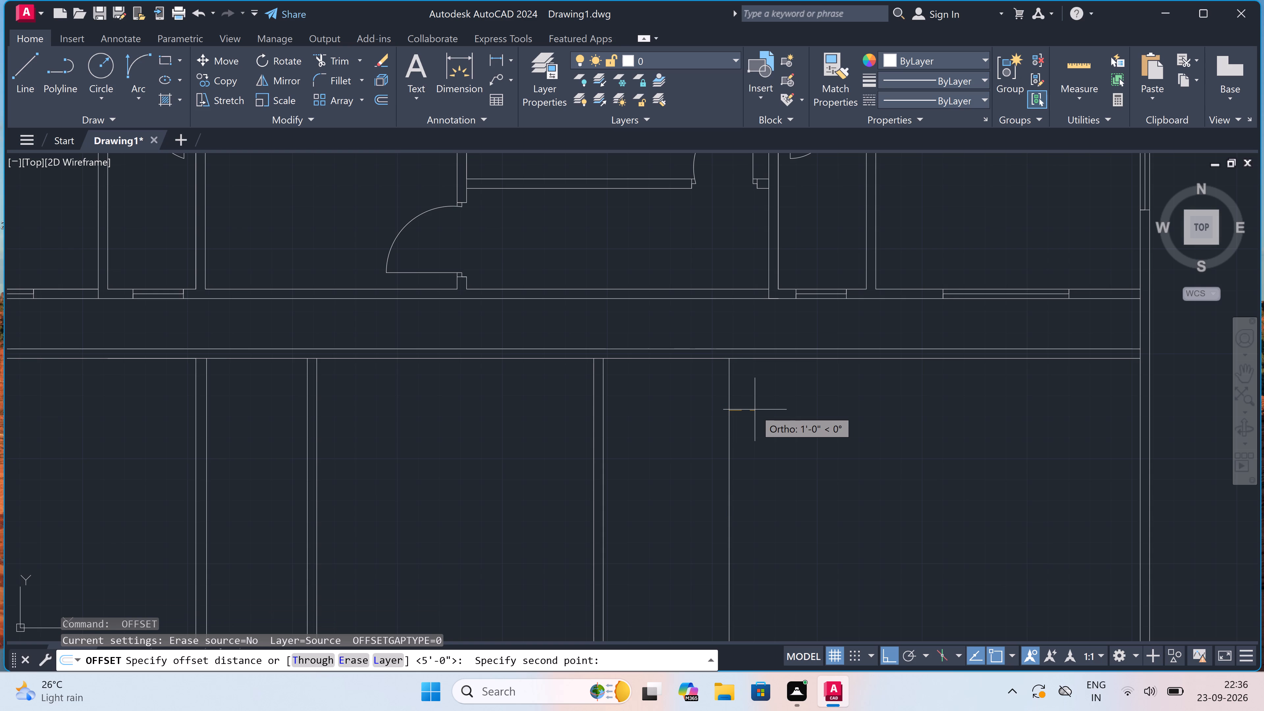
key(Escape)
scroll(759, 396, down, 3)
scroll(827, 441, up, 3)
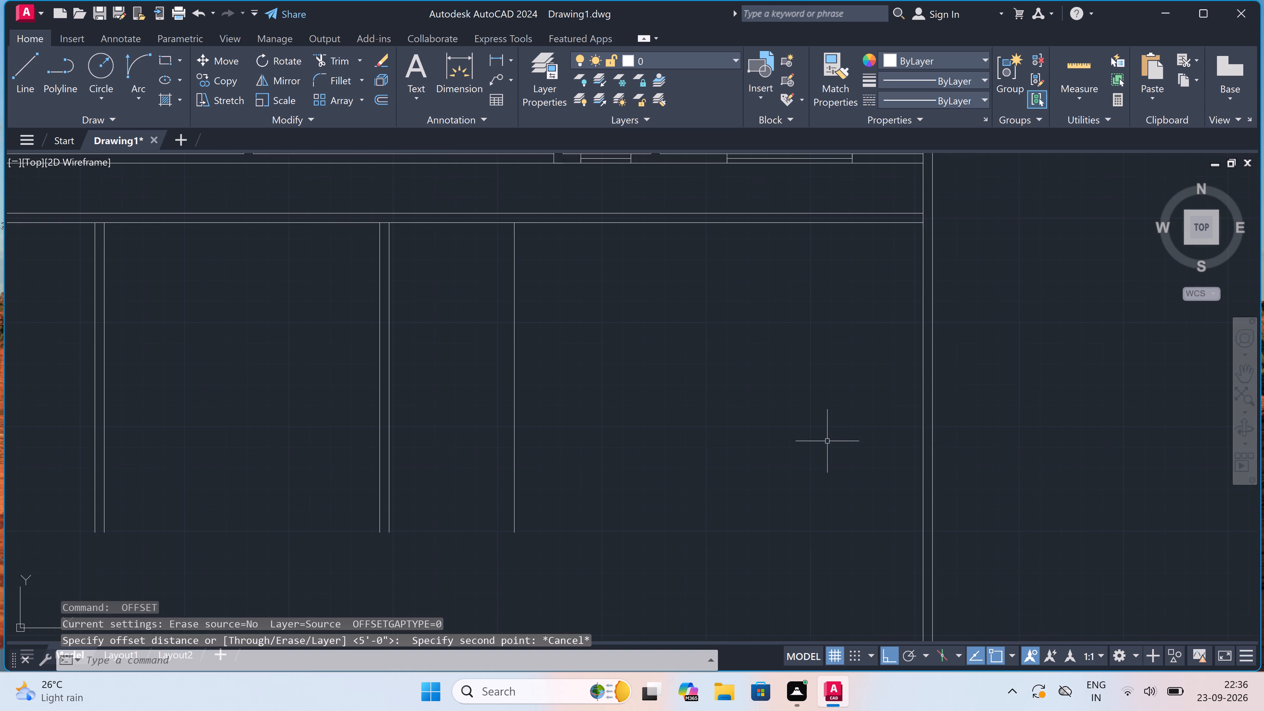
Offset the lower plan's inner right wall line 12'6" to the left.
key(o)
key(space)
scroll(830, 435, up, 1)
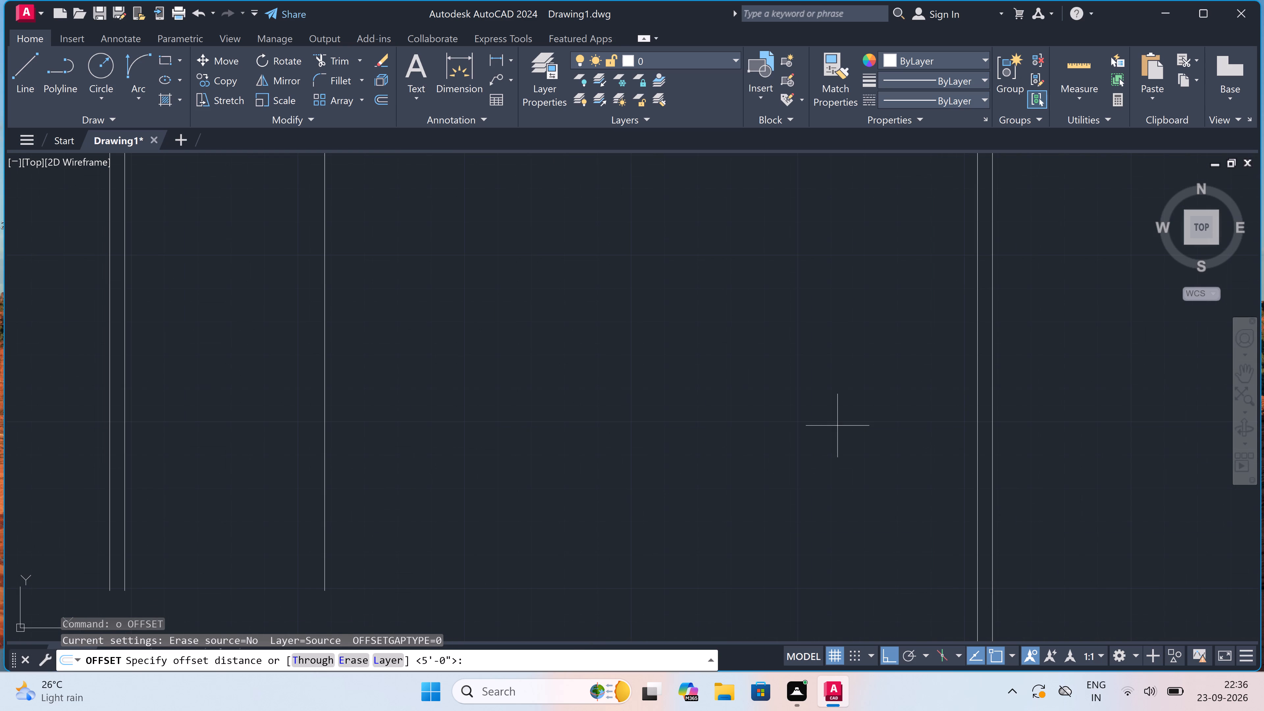
scroll(956, 330, down, 1)
drag(965, 322, 962, 322)
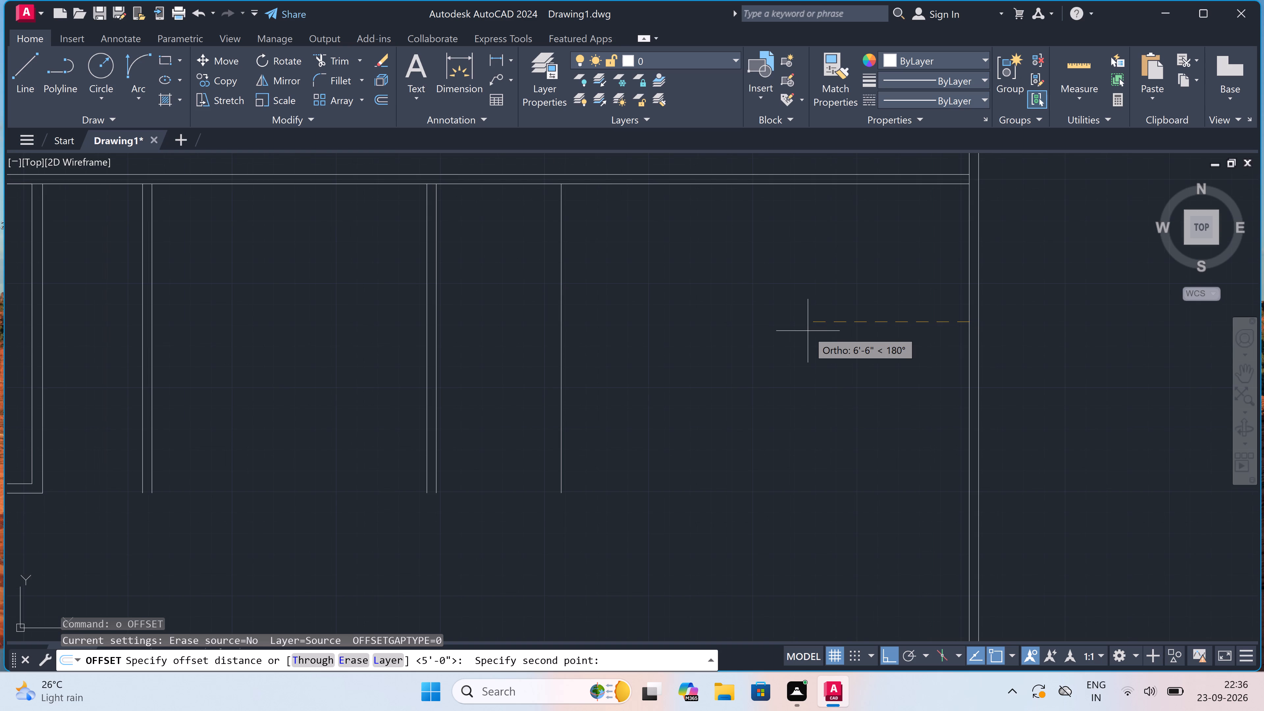
text(12'5)
key(BackSpace)
key(6)
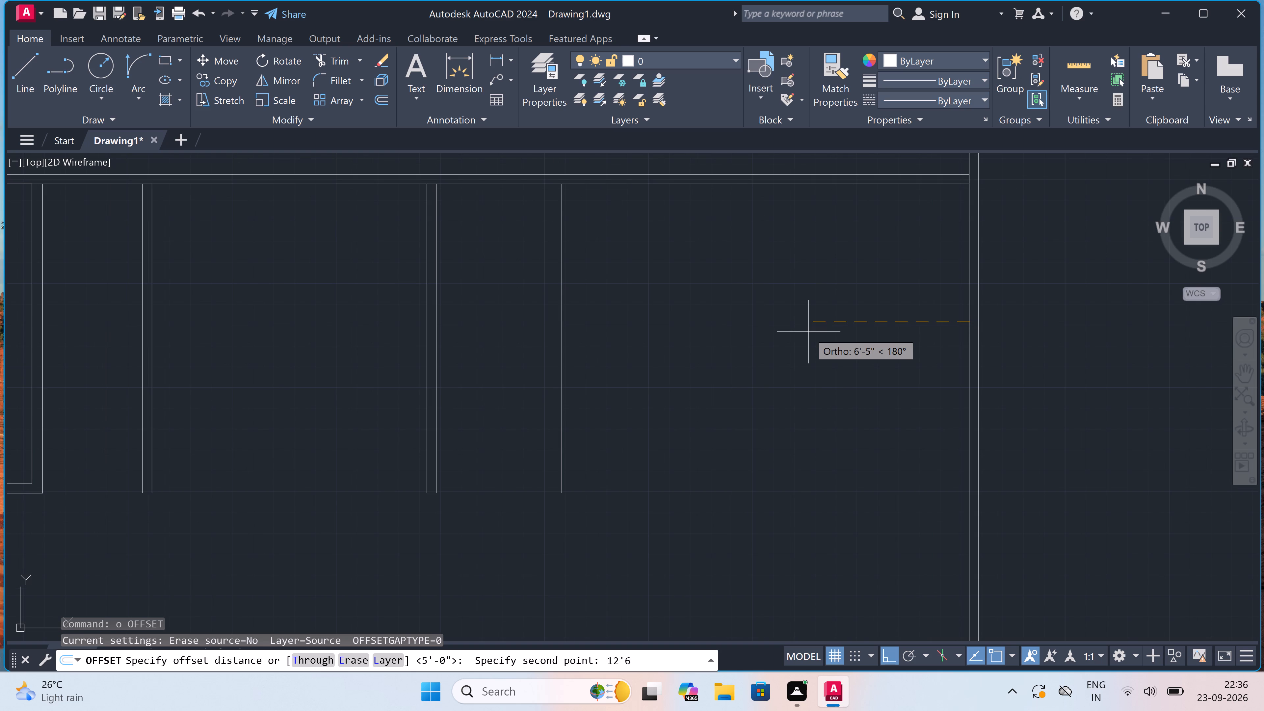
text(")
key(space)
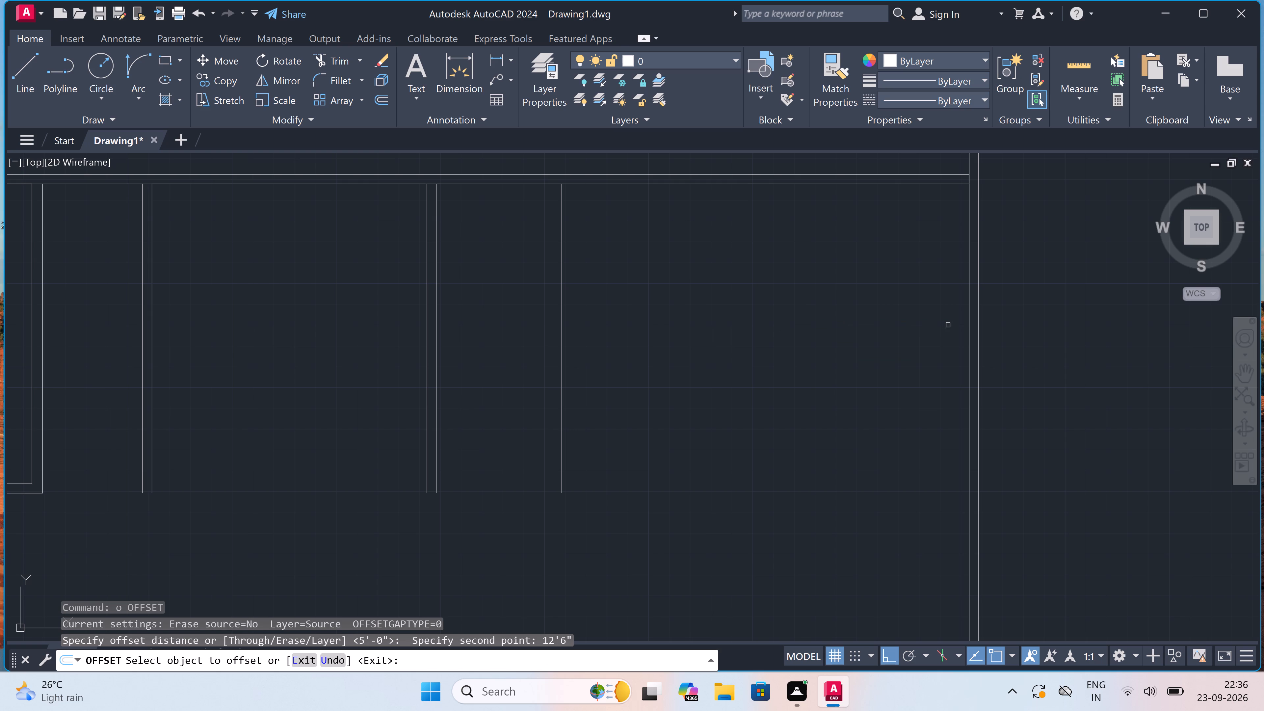
click(968, 321)
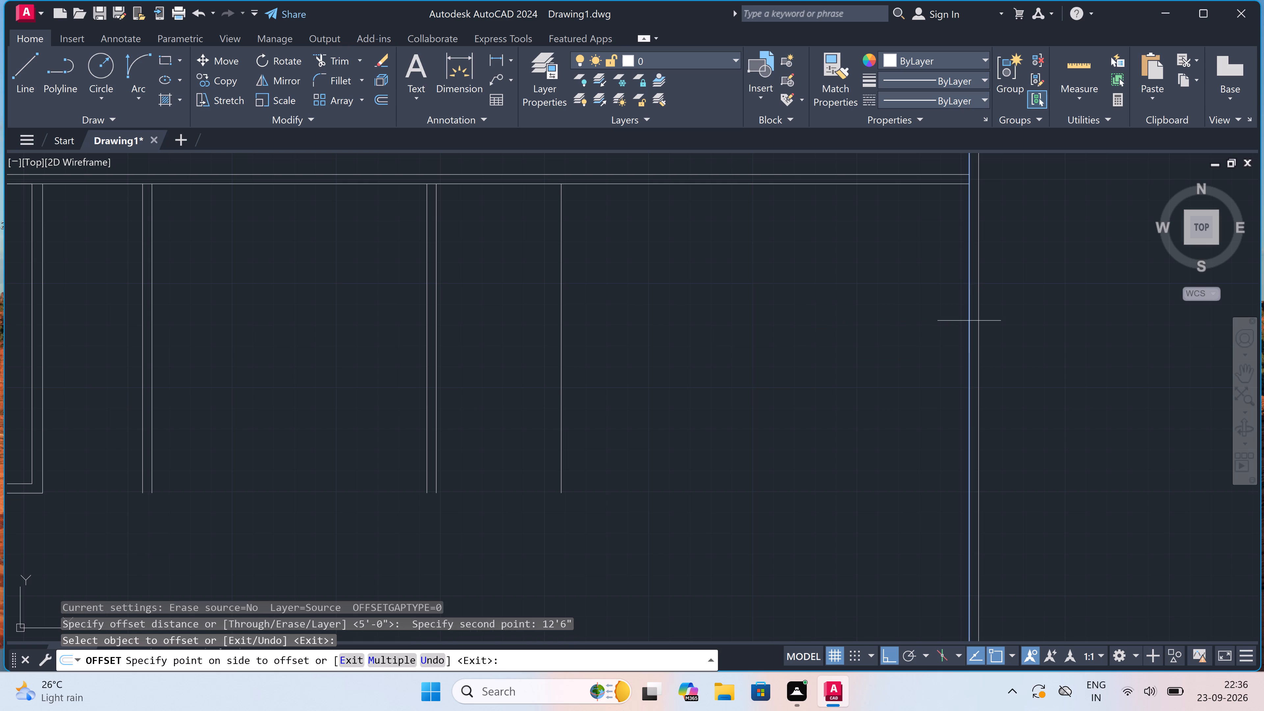
click(832, 394)
Examine how the new offset line sits against the lower plan's partitions and the completed plan above.
scroll(832, 395, down, 3)
scroll(783, 385, up, 2)
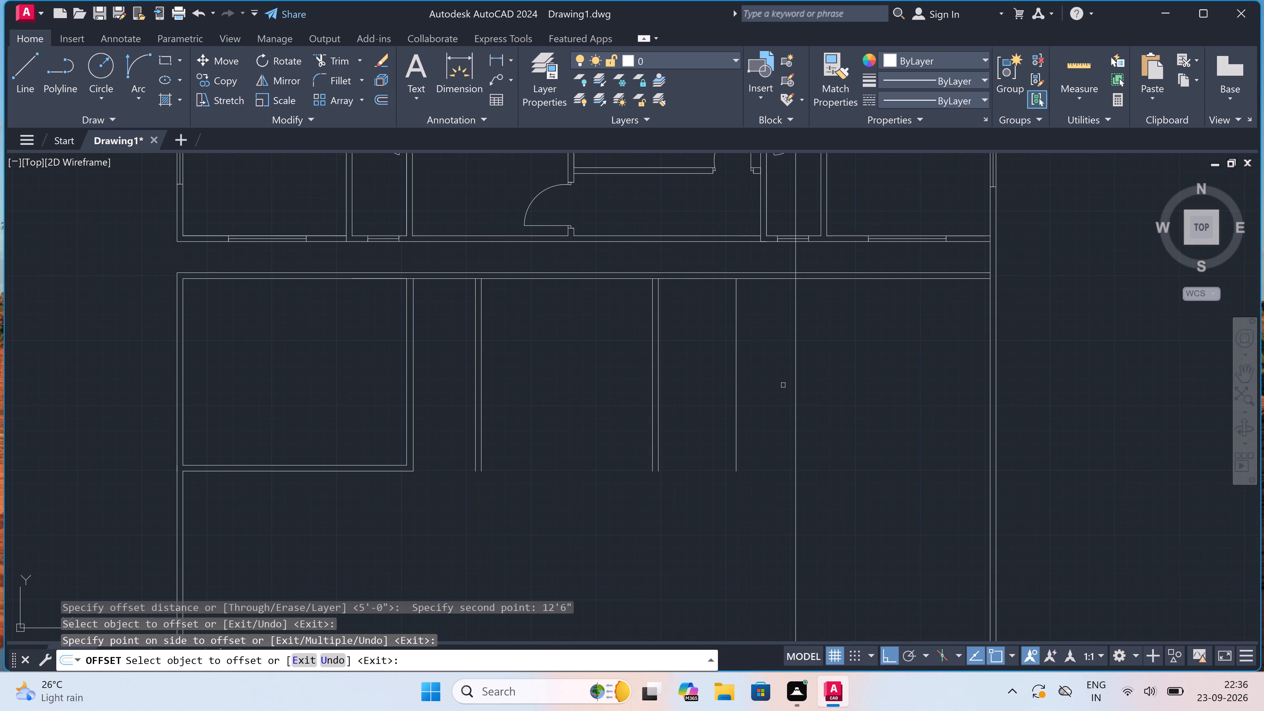
scroll(803, 383, up, 2)
scroll(803, 383, down, 1)
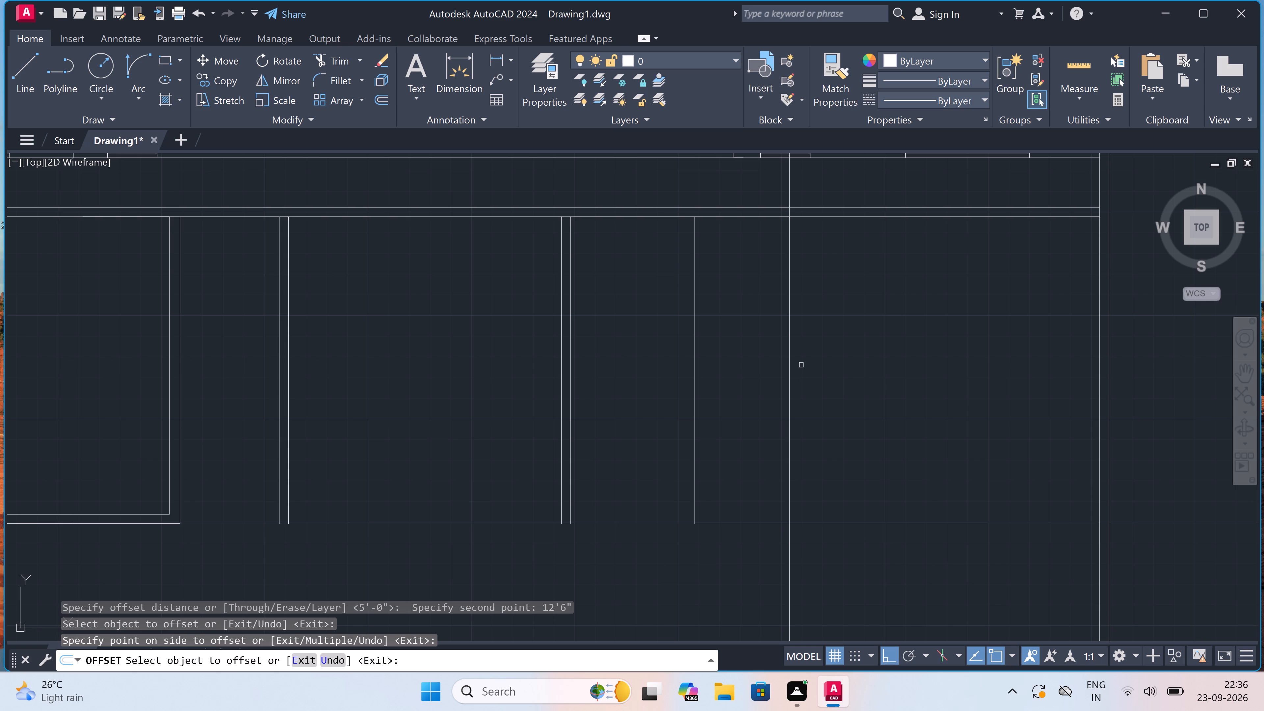
scroll(795, 363, down, 5)
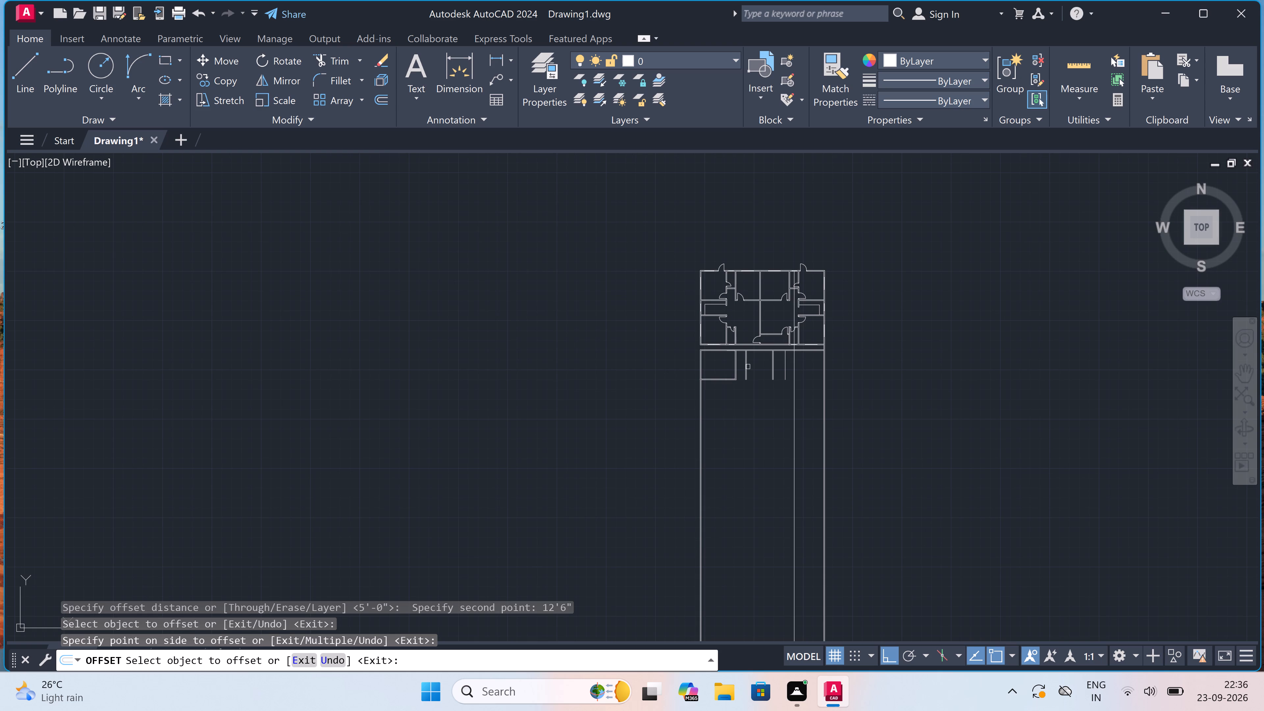
scroll(716, 367, up, 3)
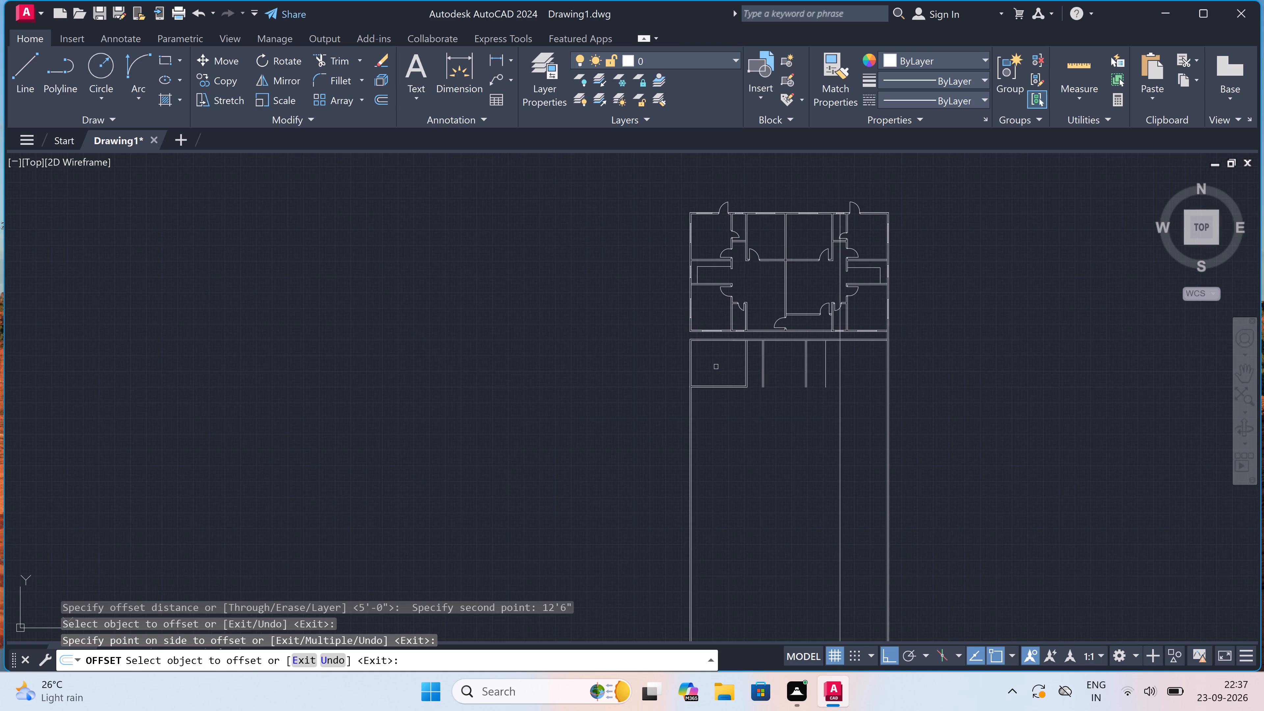
scroll(716, 367, down, 2)
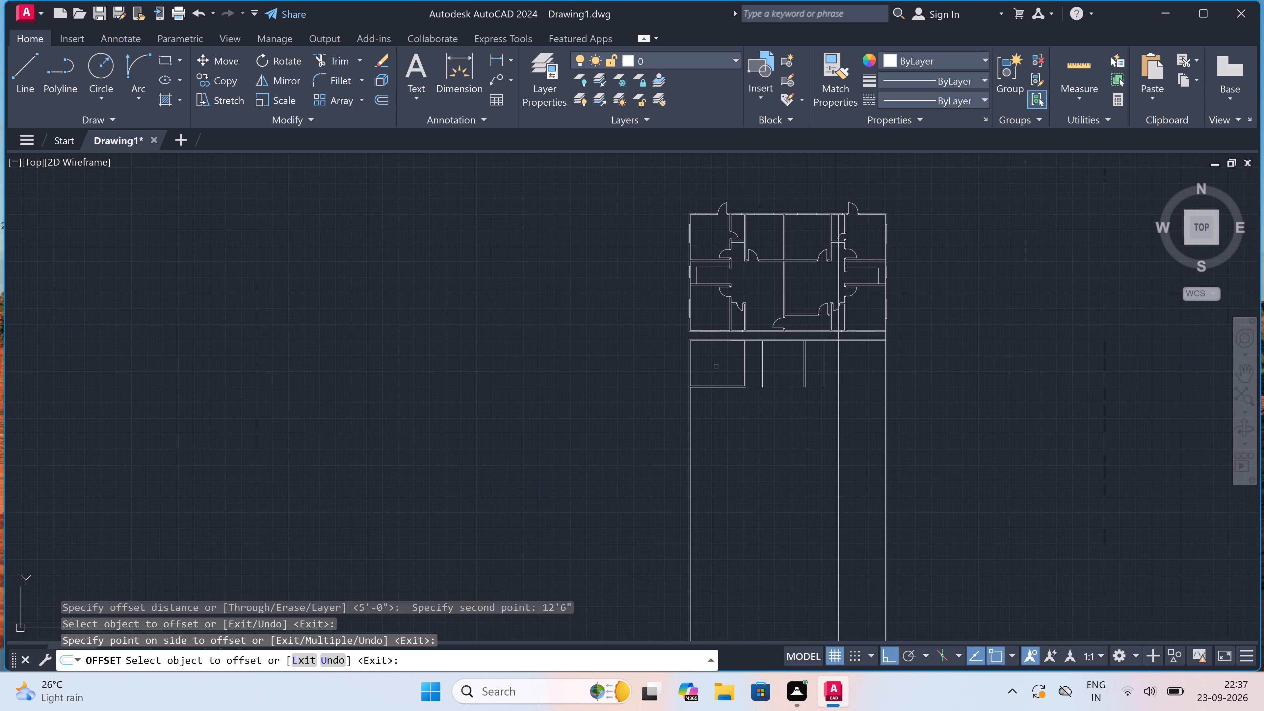
scroll(717, 368, down, 1)
scroll(798, 383, up, 2)
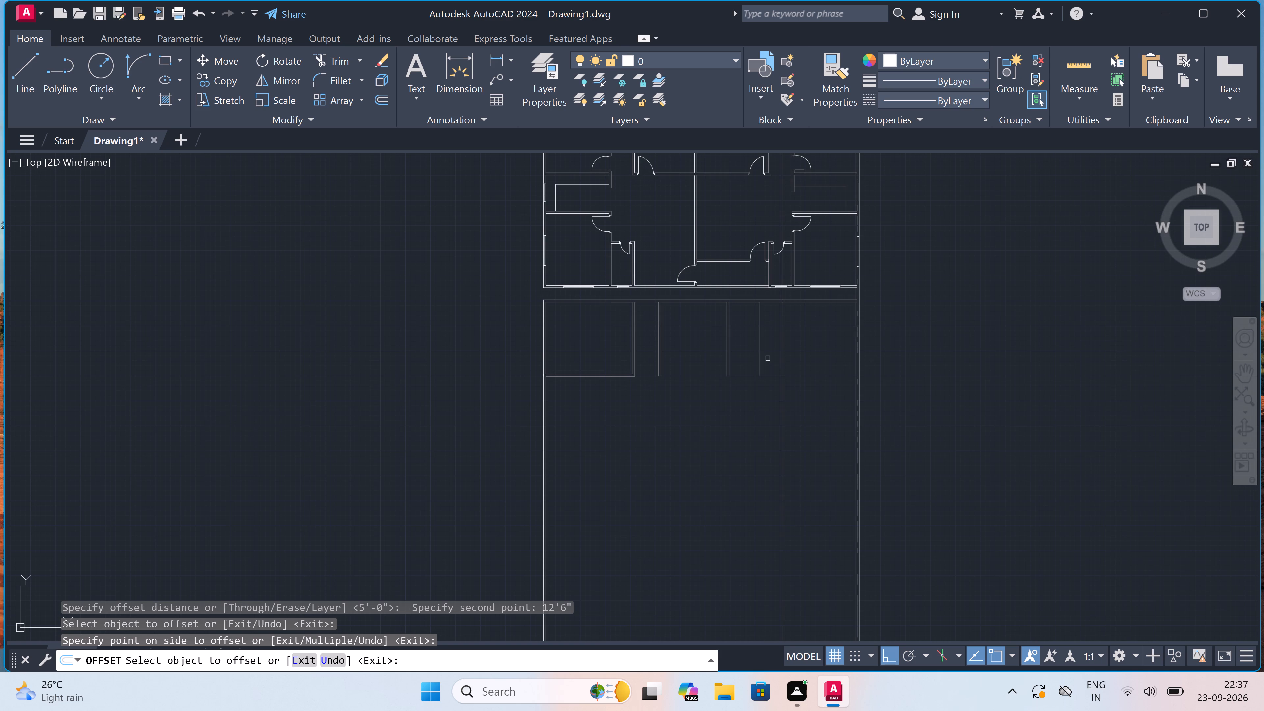
scroll(768, 358, up, 1)
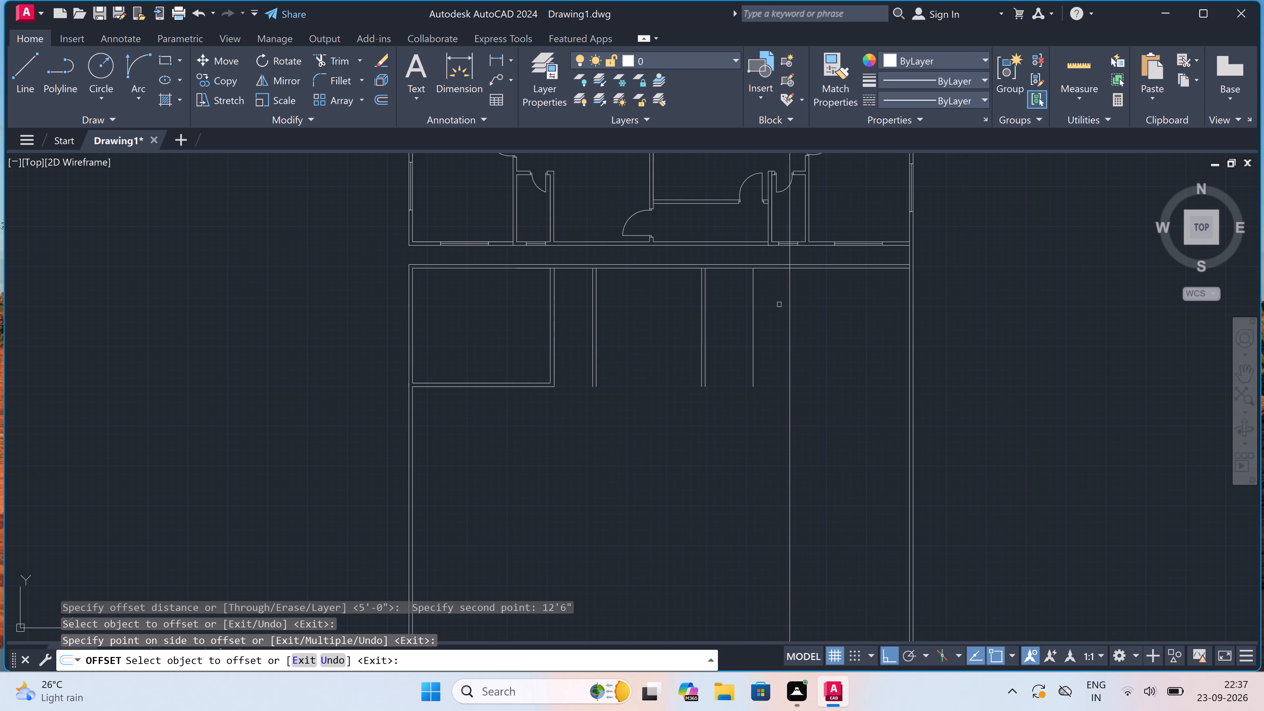
scroll(779, 304, up, 1)
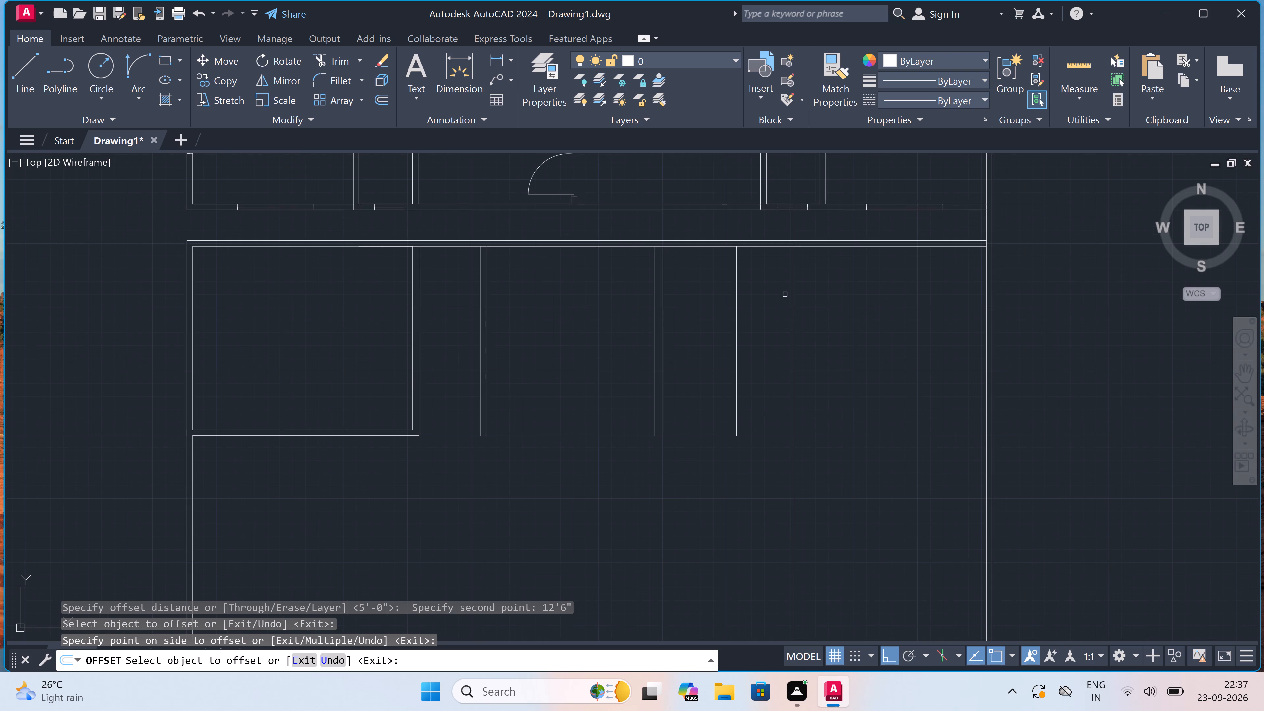
click(782, 296)
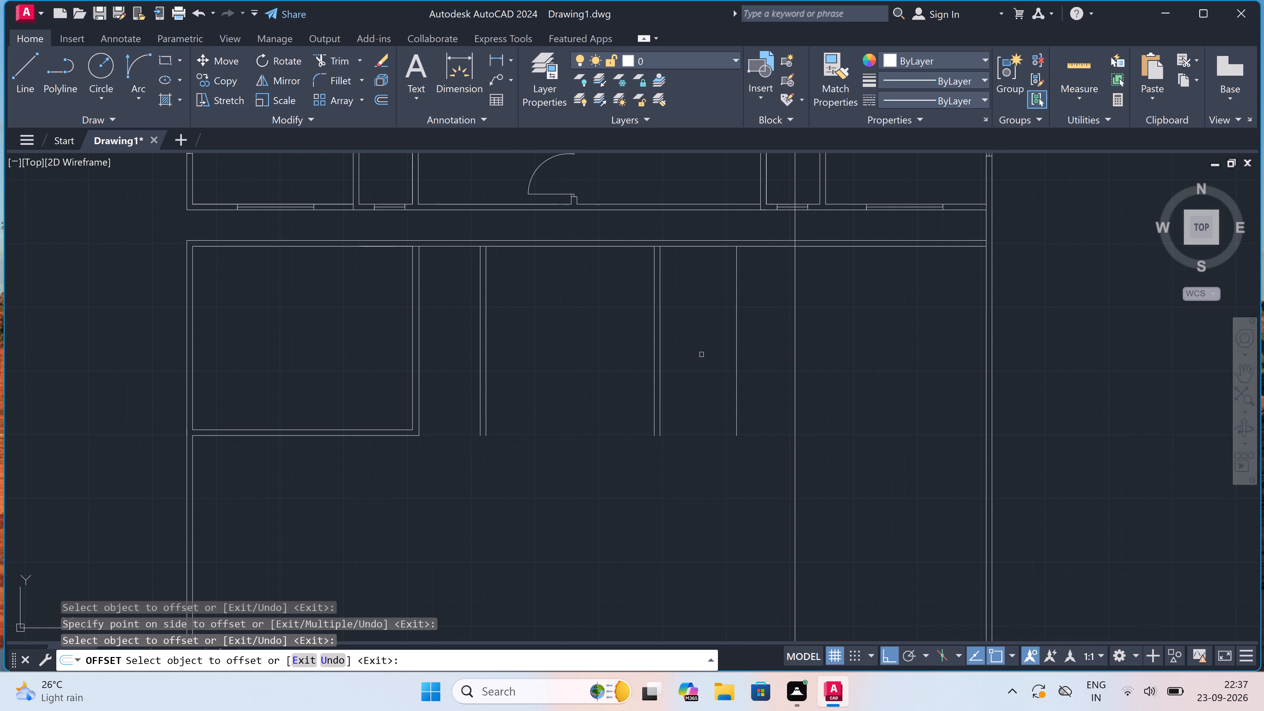
key(Escape)
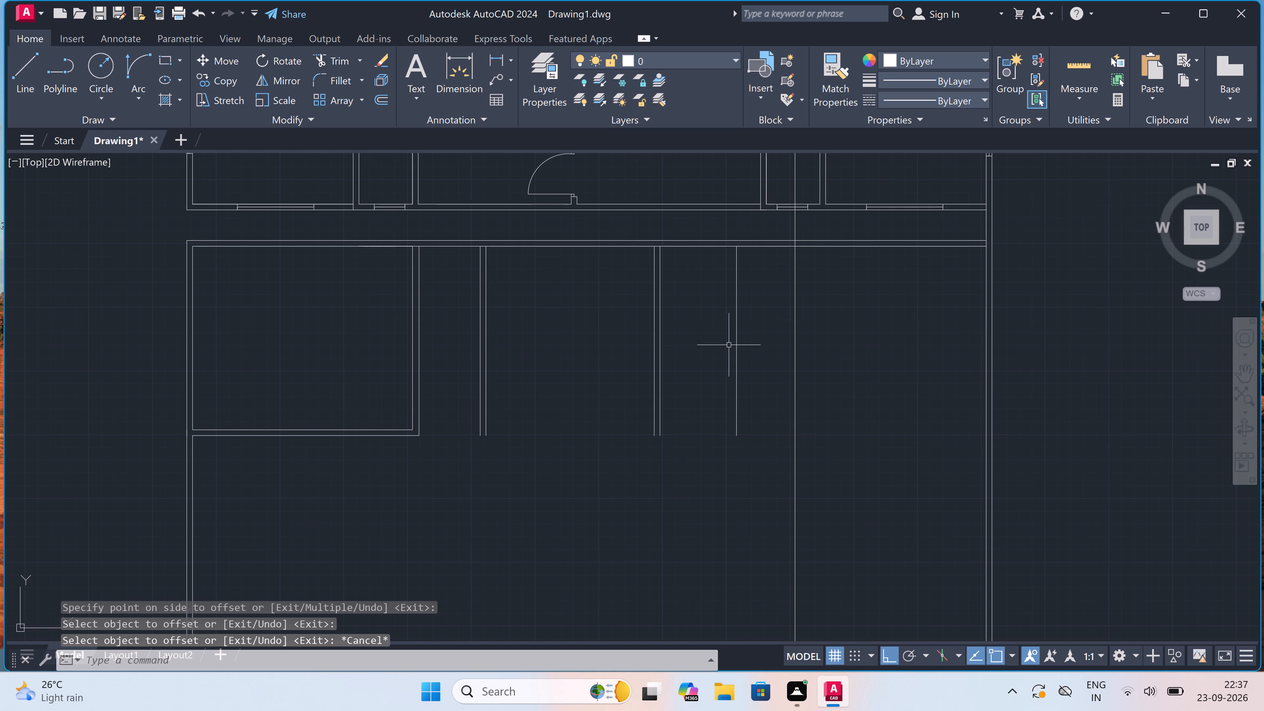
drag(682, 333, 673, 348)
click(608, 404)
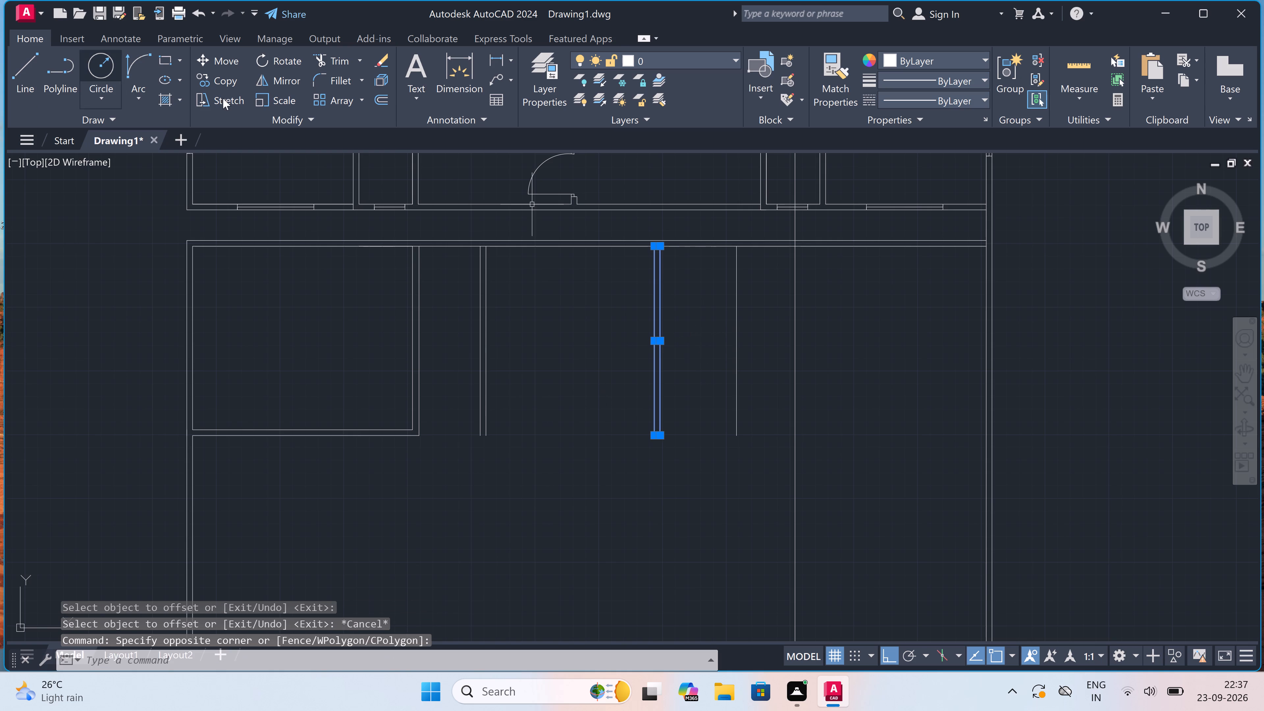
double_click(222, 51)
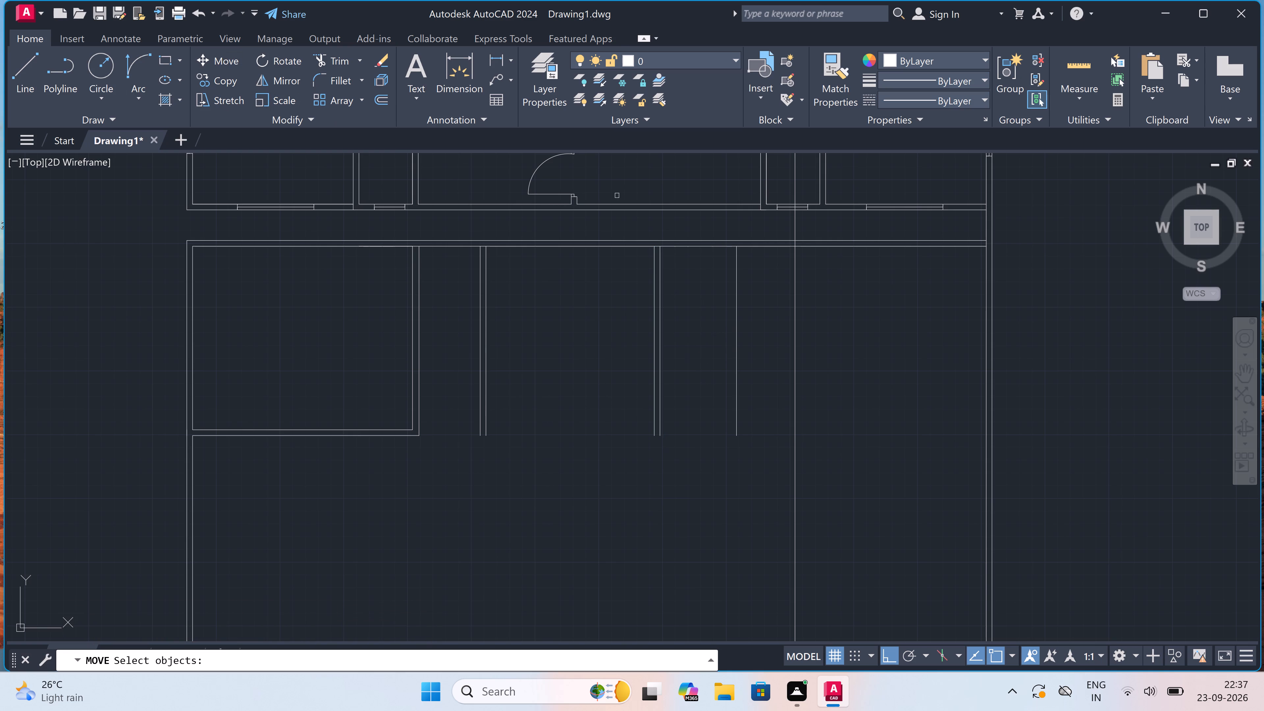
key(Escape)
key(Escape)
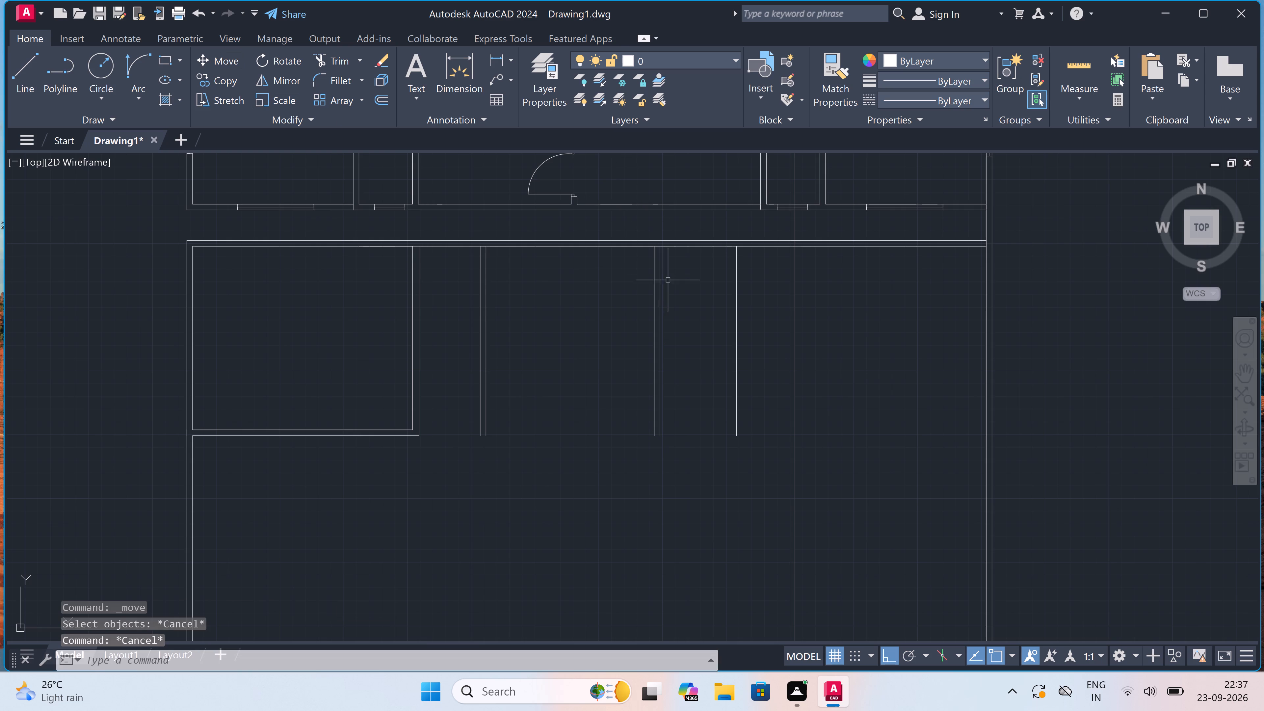
Move the third partition wall right so its right line's top endpoint lands on that of the line offset 5' from it.
drag(675, 276, 667, 288)
click(624, 319)
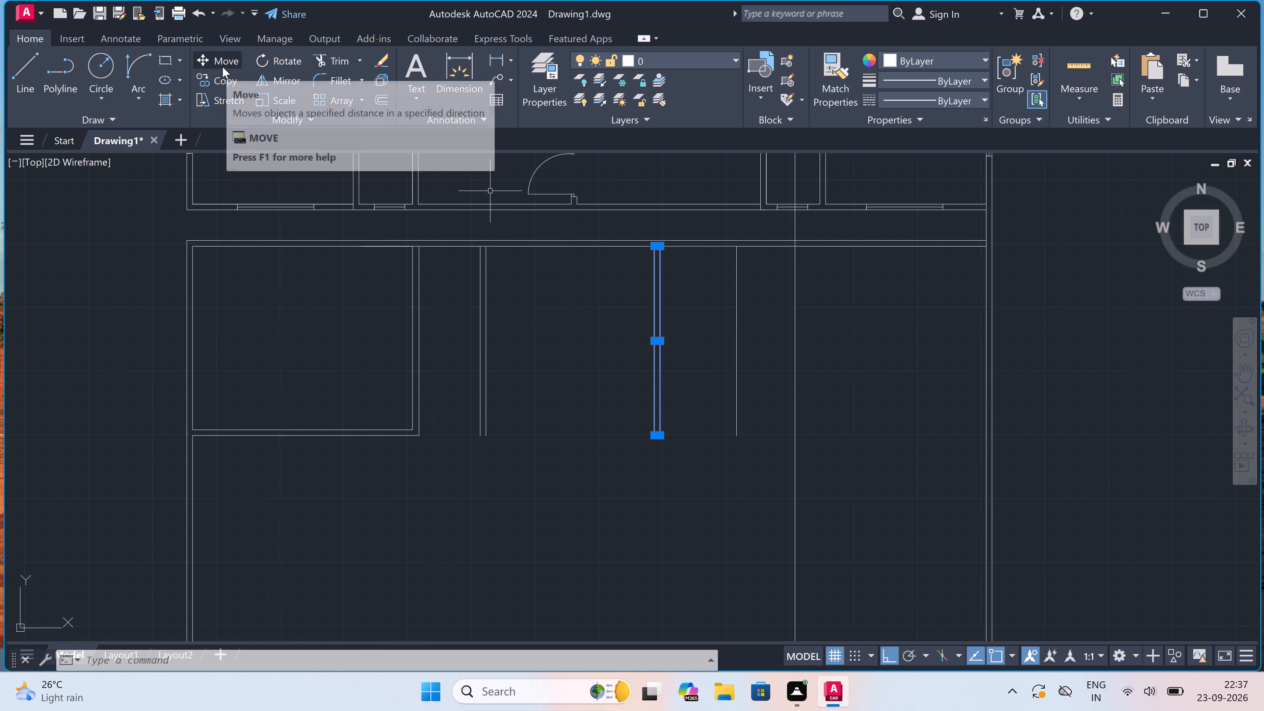
click(223, 67)
scroll(663, 236, up, 1)
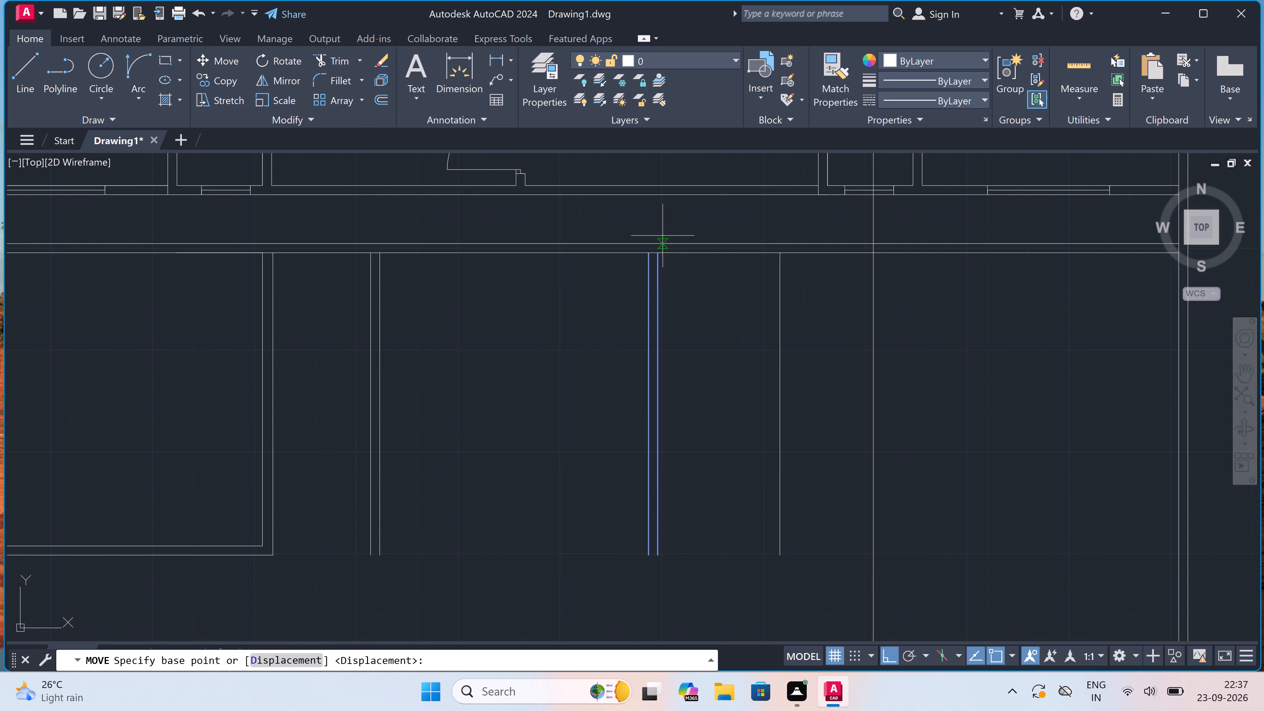
drag(656, 250, 666, 245)
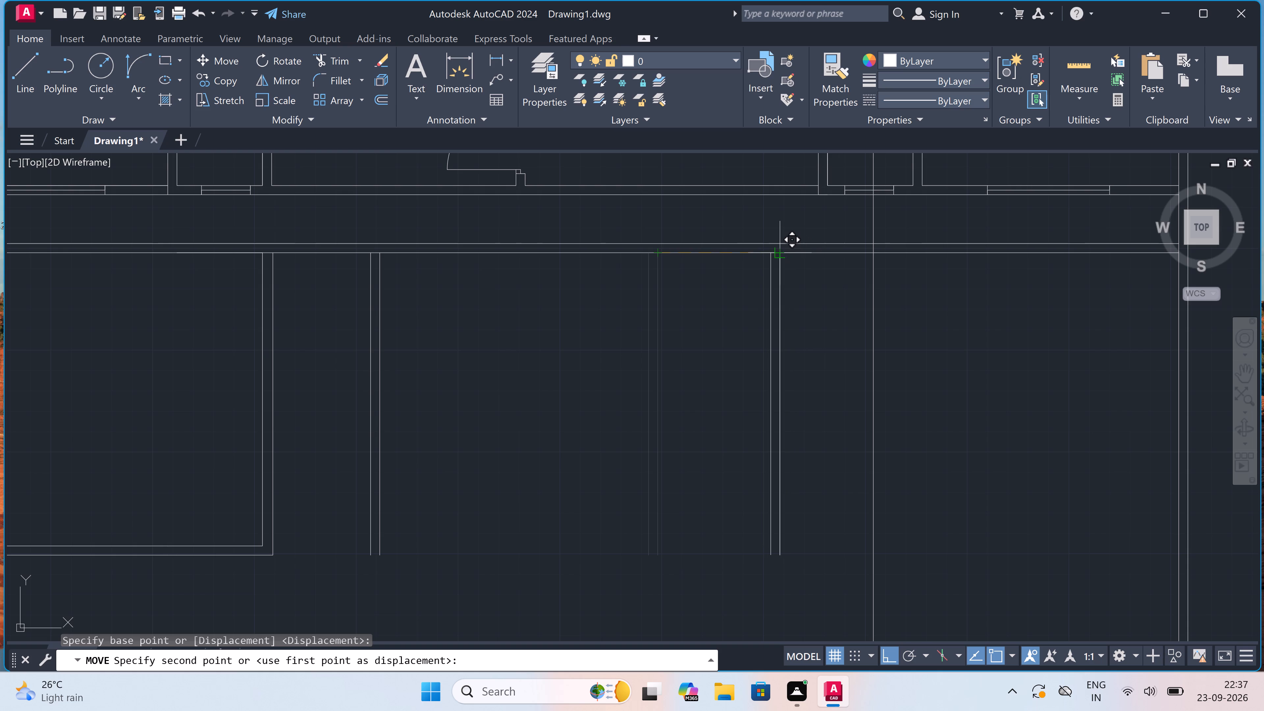
click(781, 250)
Offset the moved partition's left line 11' to the left.
scroll(718, 231, down, 3)
scroll(701, 250, up, 1)
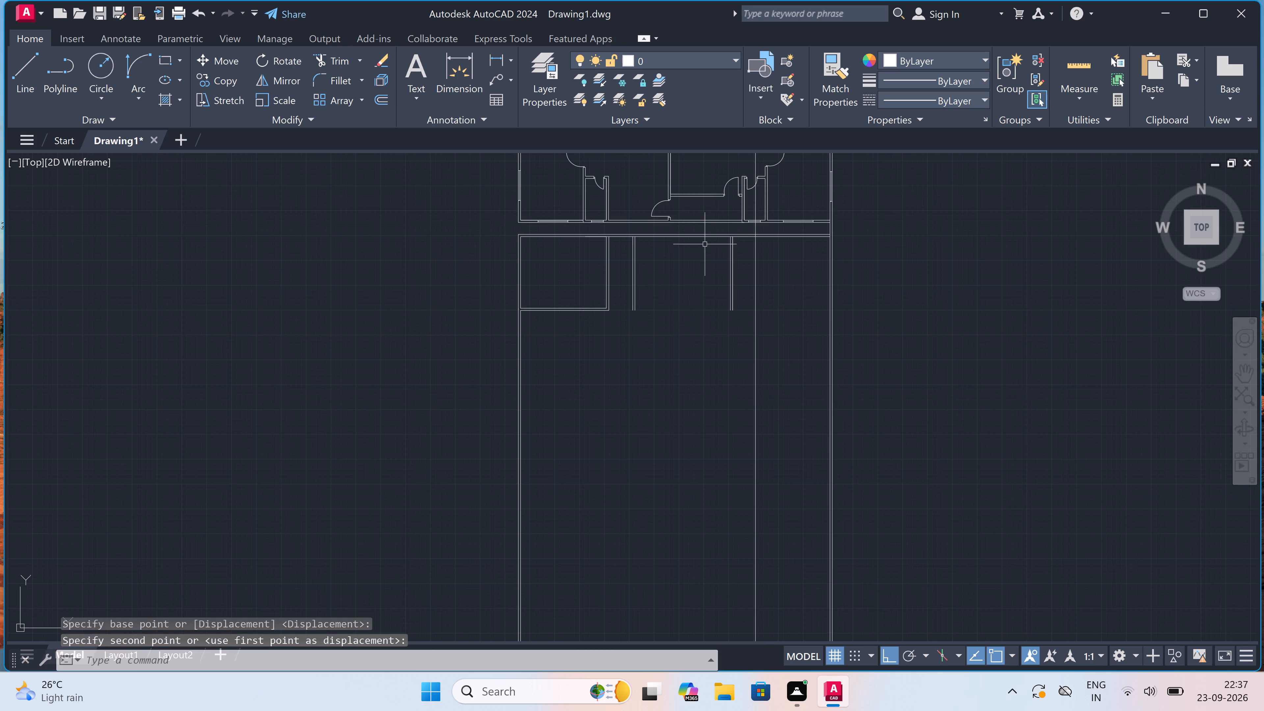
scroll(701, 249, up, 2)
key(o)
key(space)
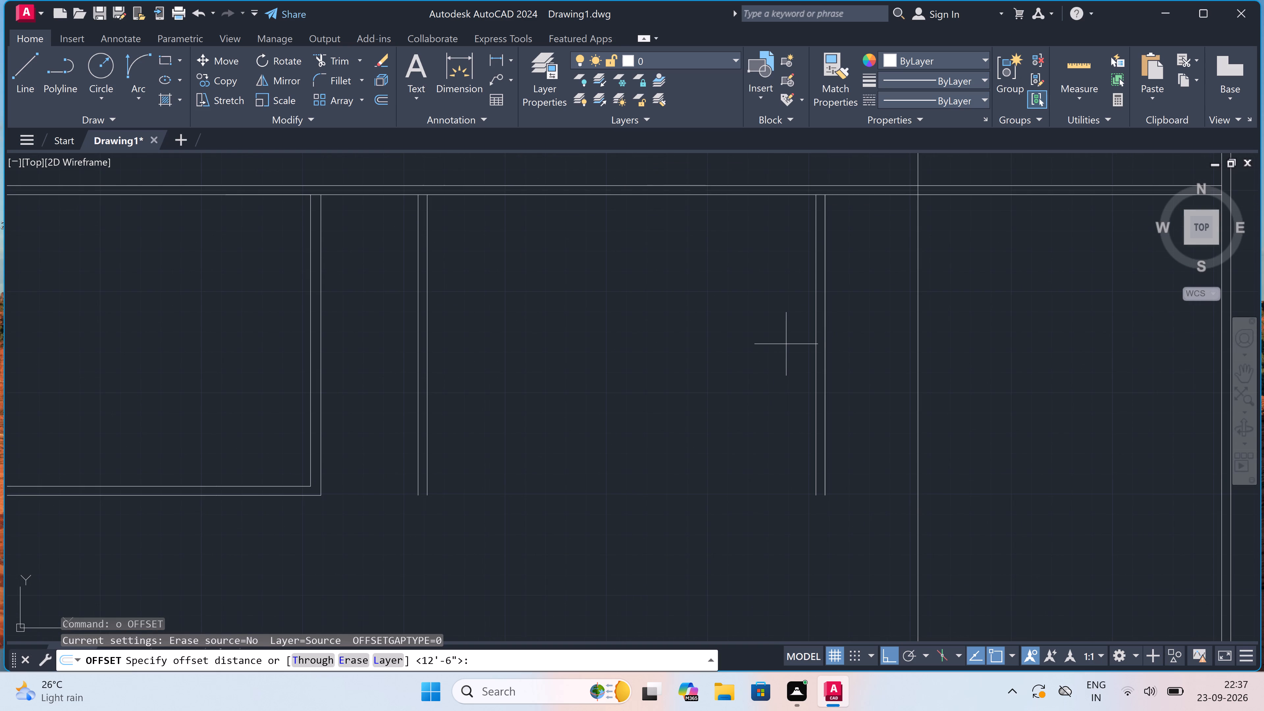
click(819, 329)
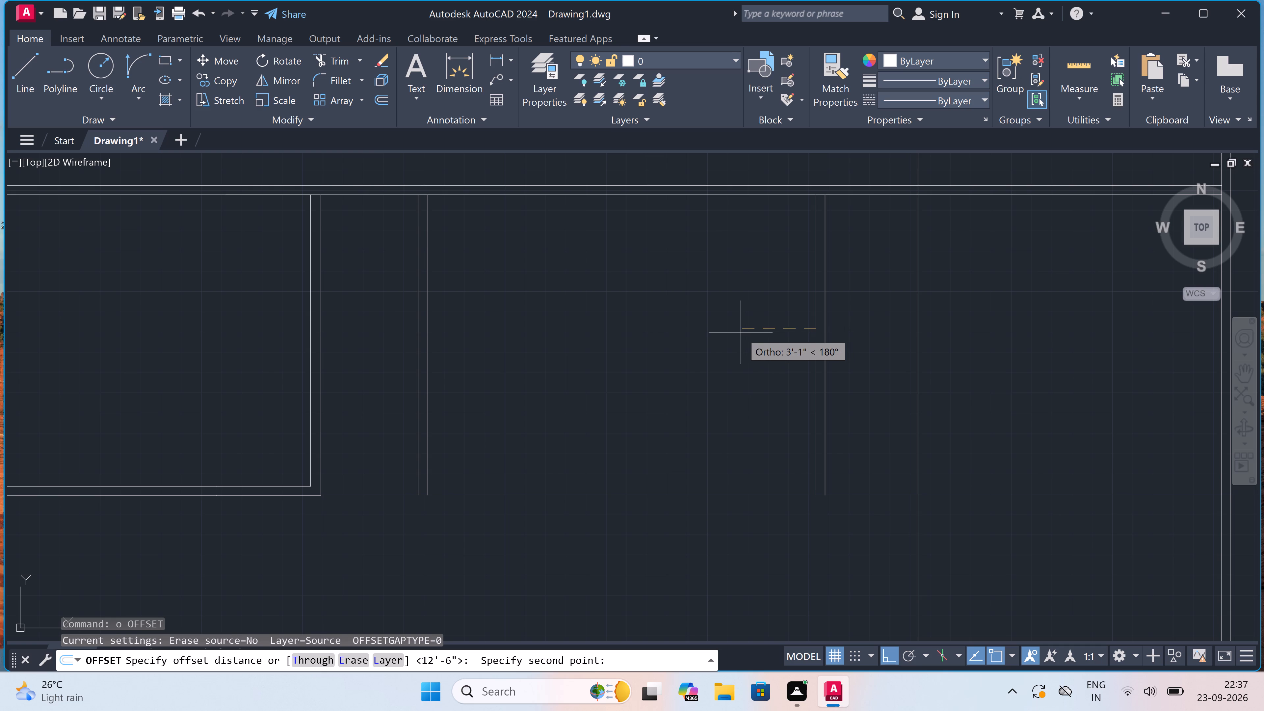
text(11')
key(space)
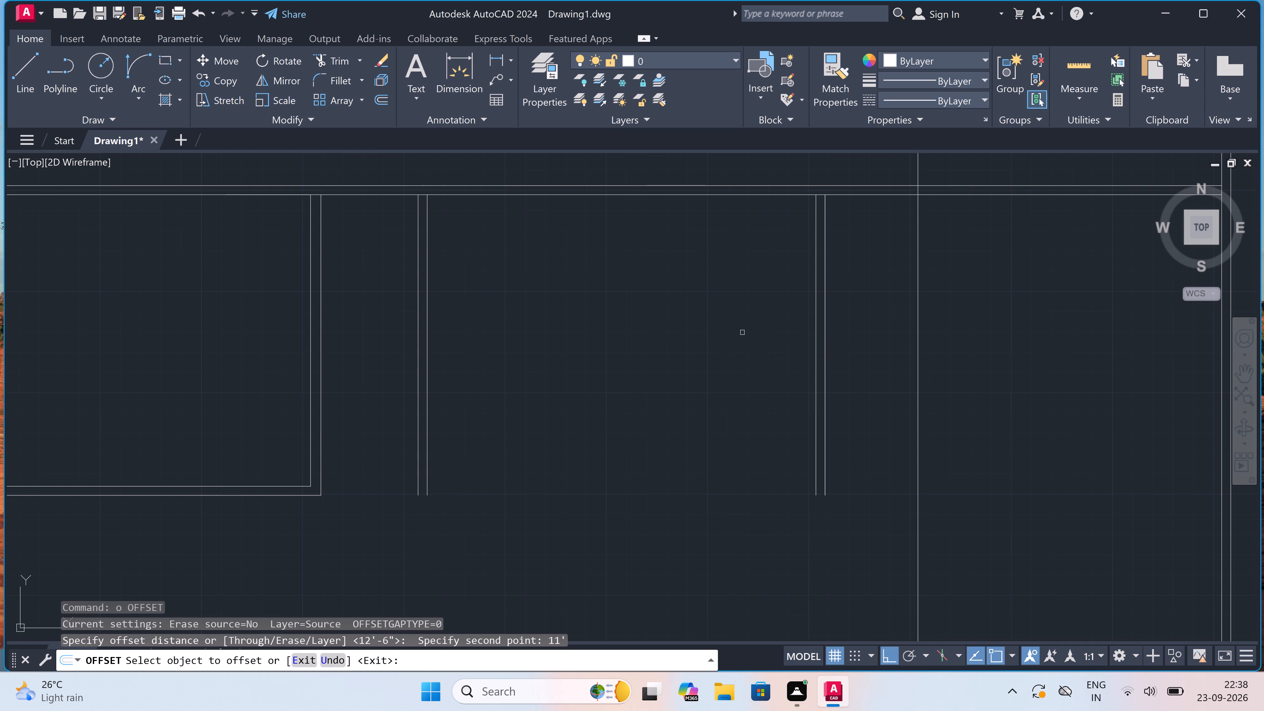
click(814, 317)
click(716, 338)
key(Escape)
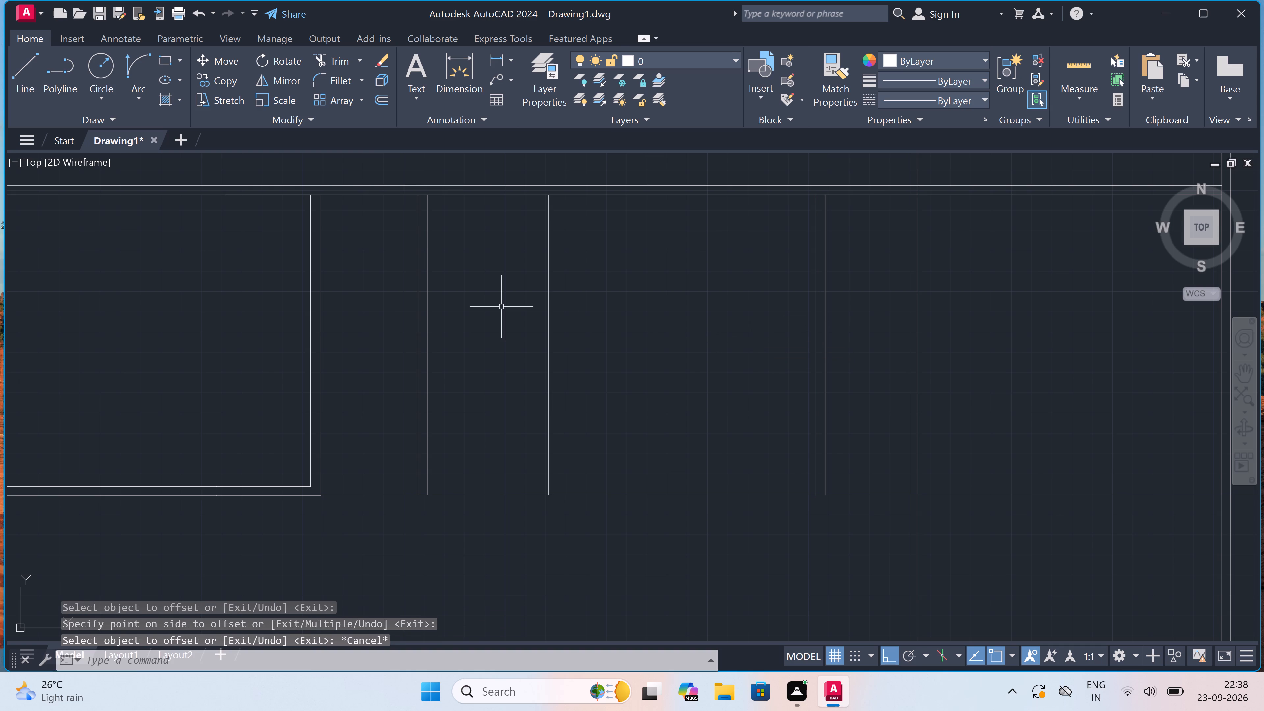
Offset the new vertical line 4.5" to the left to form another partition wall.
key(space)
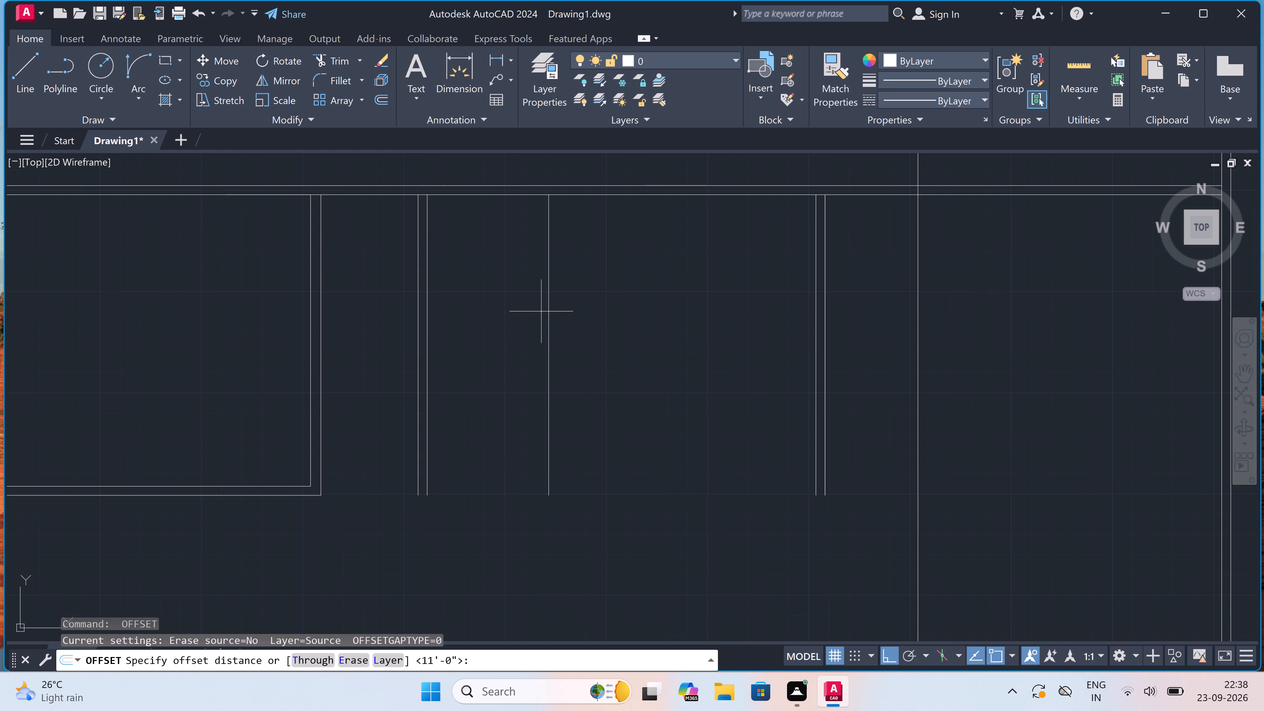
drag(545, 310, 540, 310)
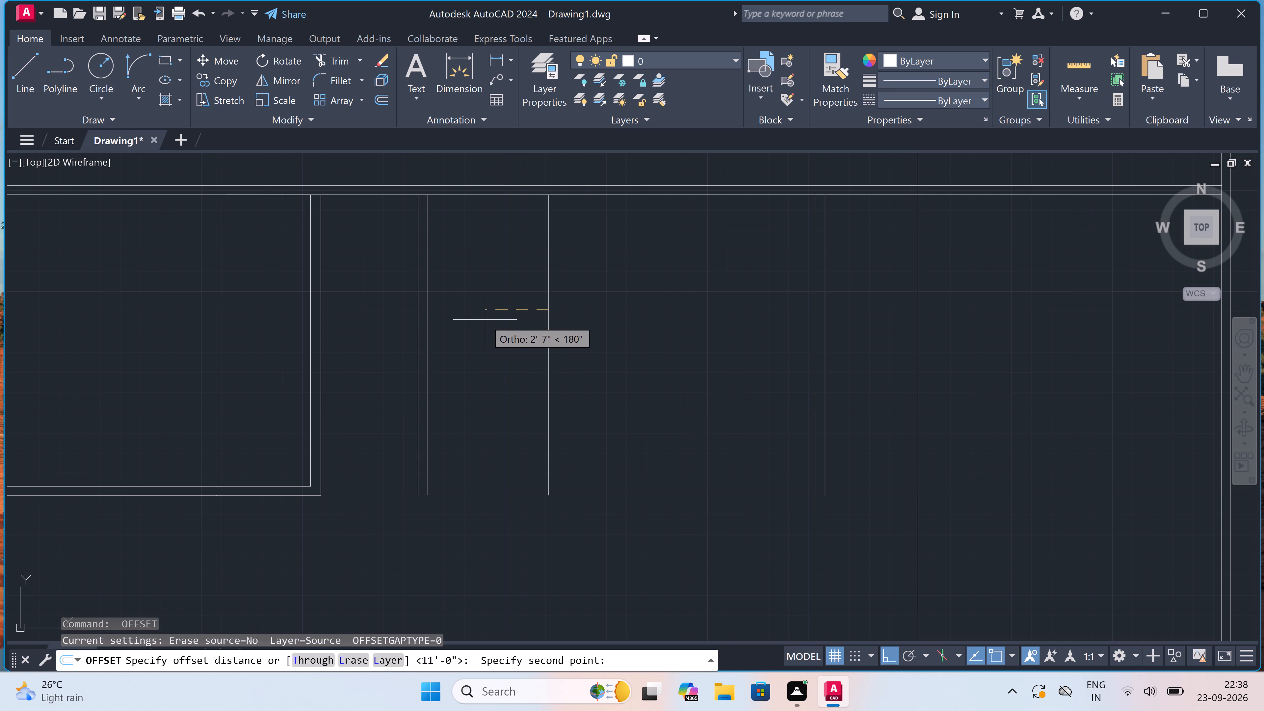
text(4.5")
key(space)
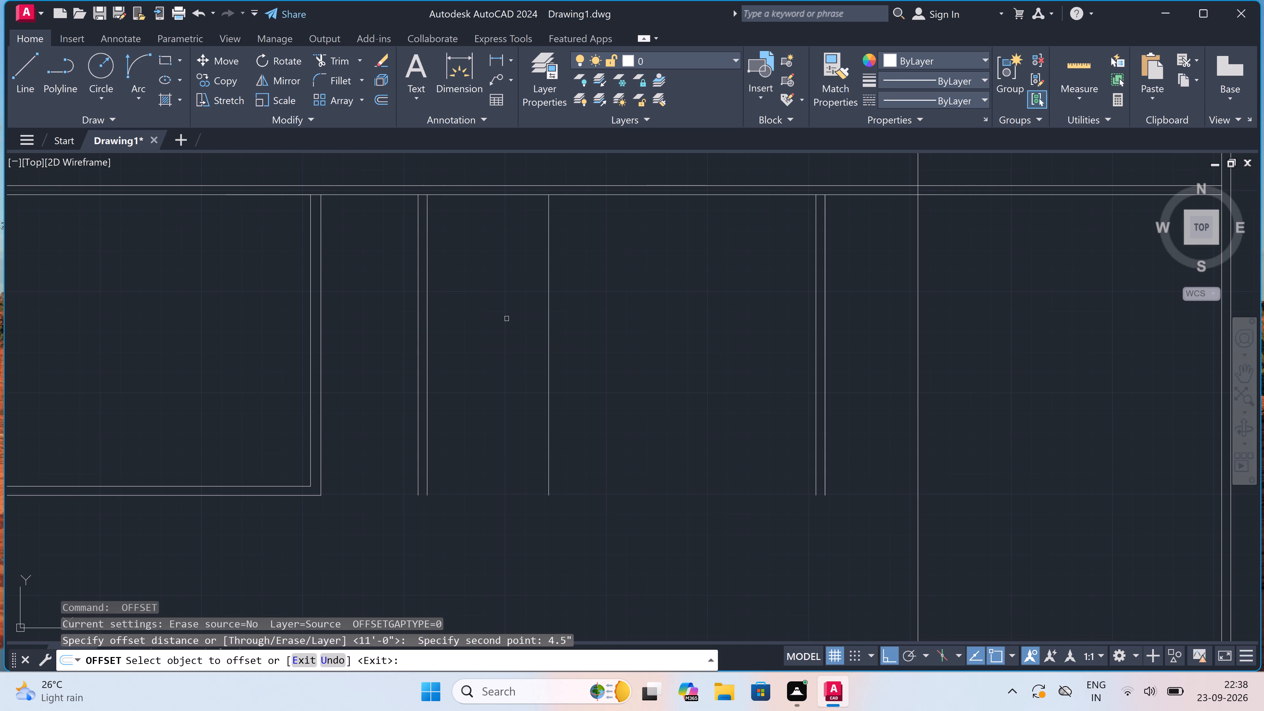
drag(548, 301, 539, 302)
click(506, 308)
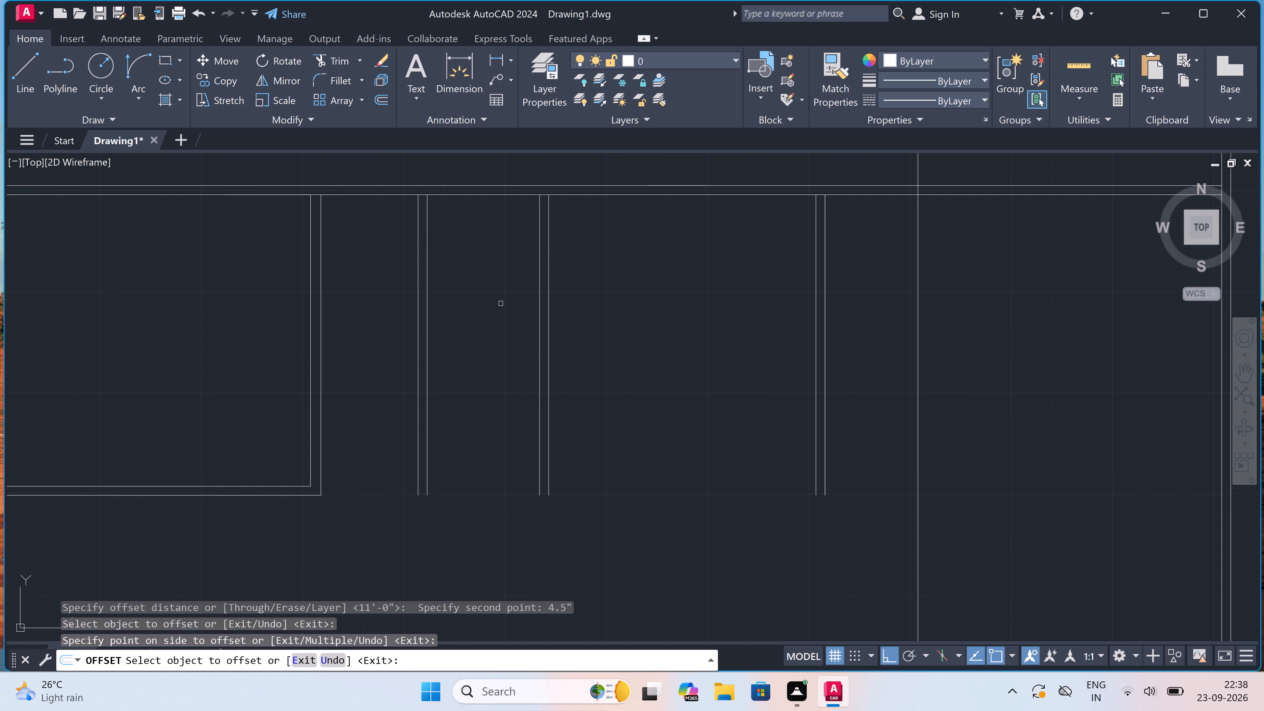
key(Escape)
Delete the two lines of the old second partition, between the closed left room and the newly formed partition.
drag(499, 297, 489, 303)
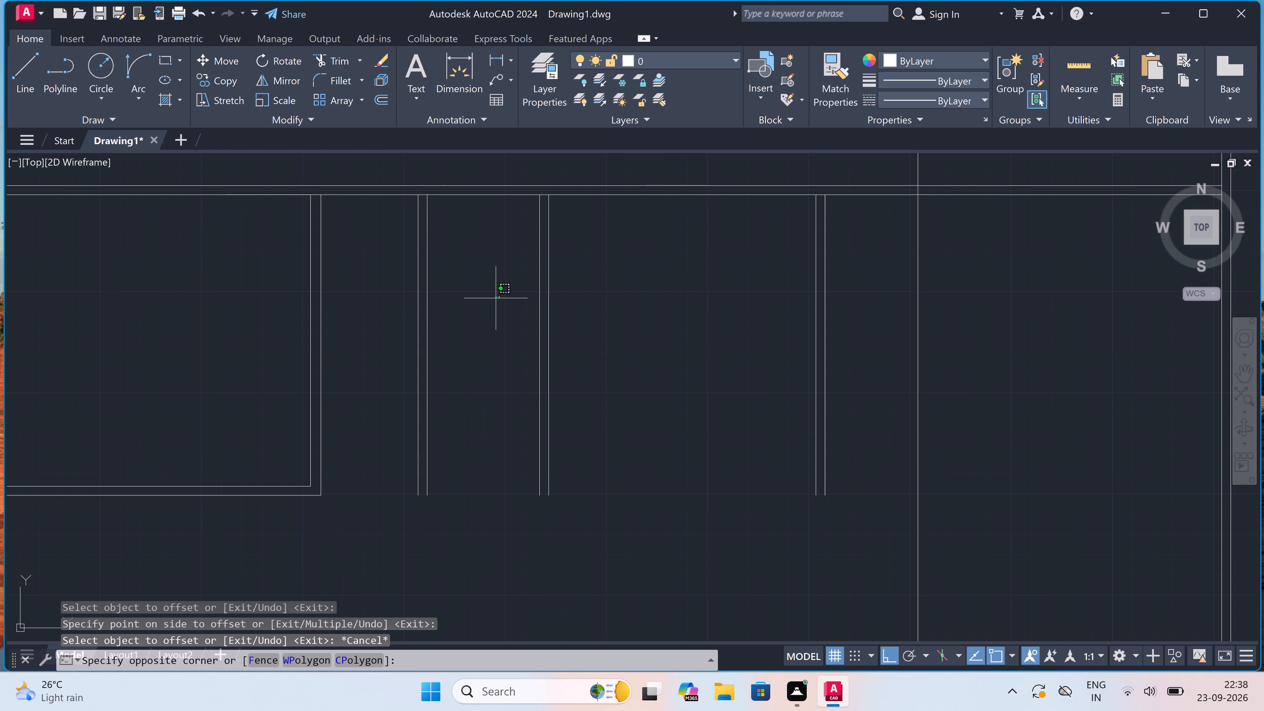
click(358, 382)
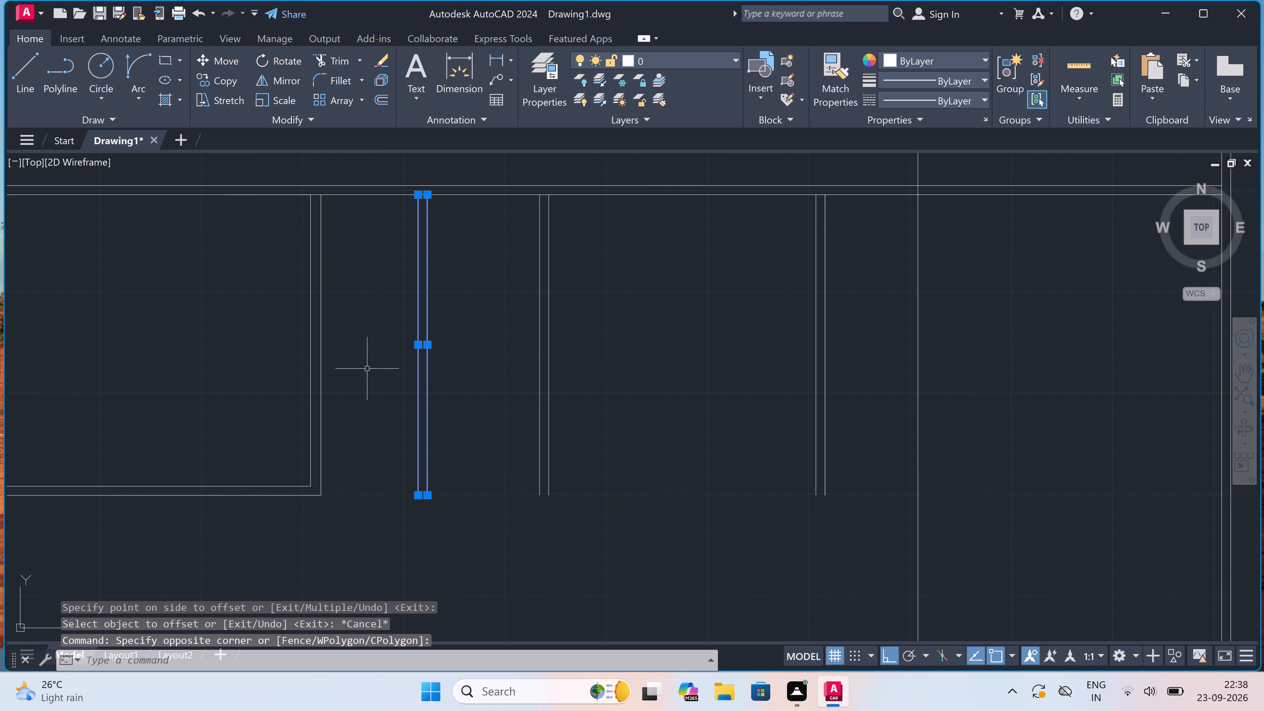
key(Delete)
scroll(399, 351, down, 3)
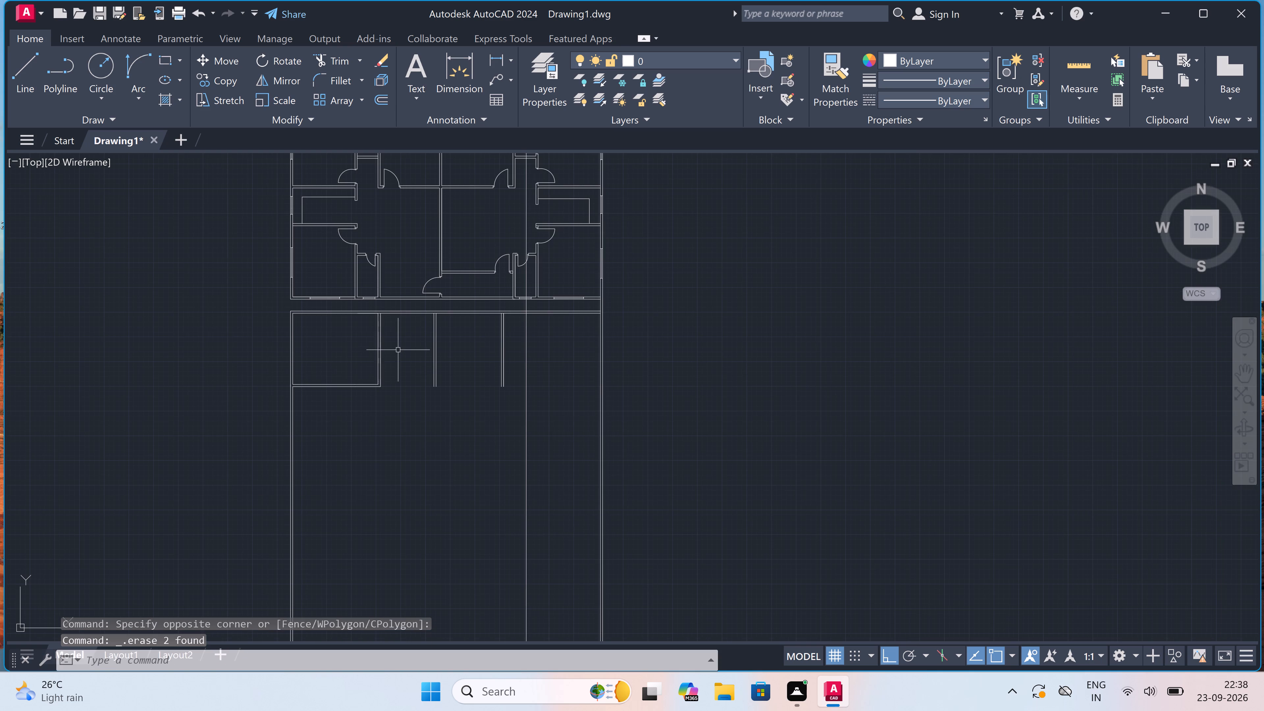
scroll(379, 351, up, 3)
scroll(392, 337, down, 1)
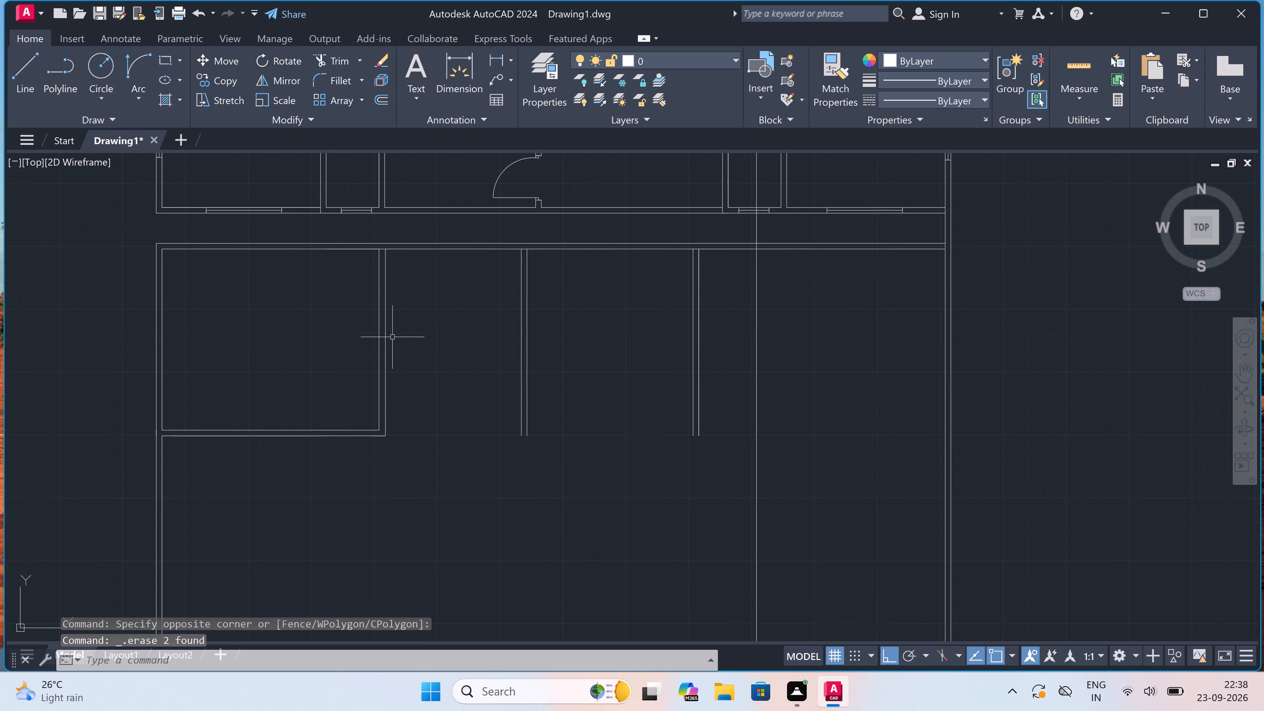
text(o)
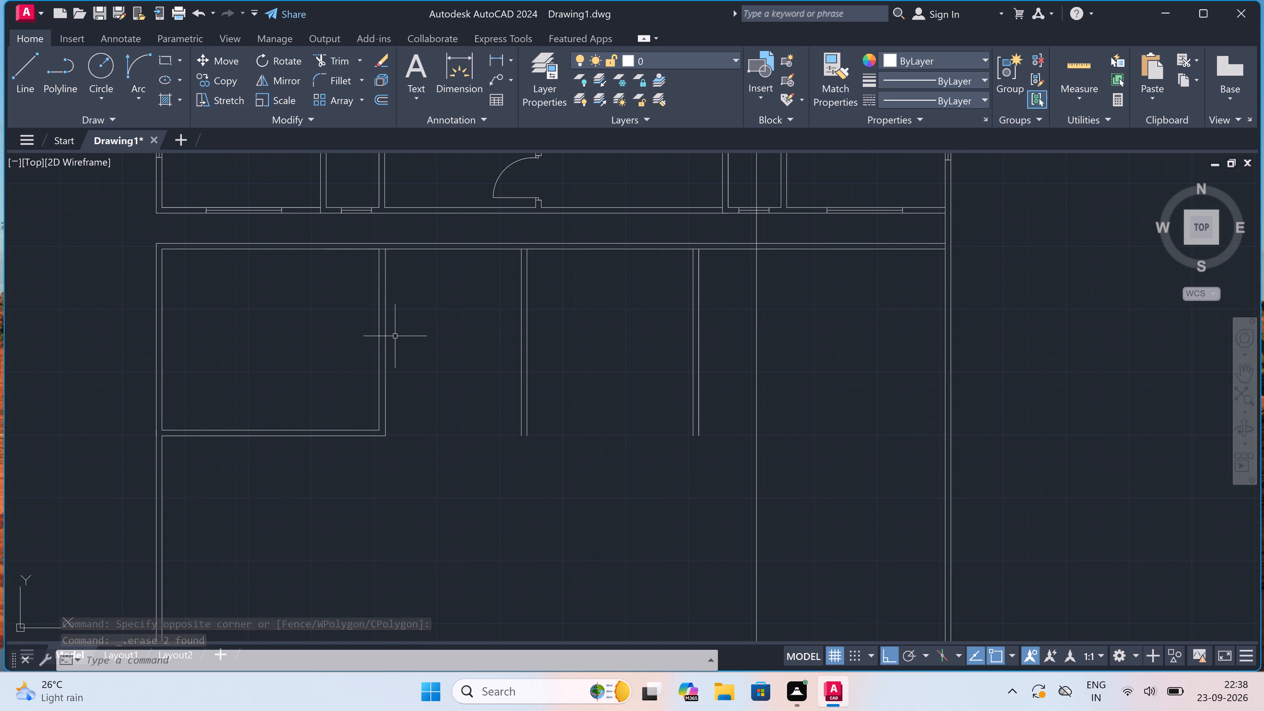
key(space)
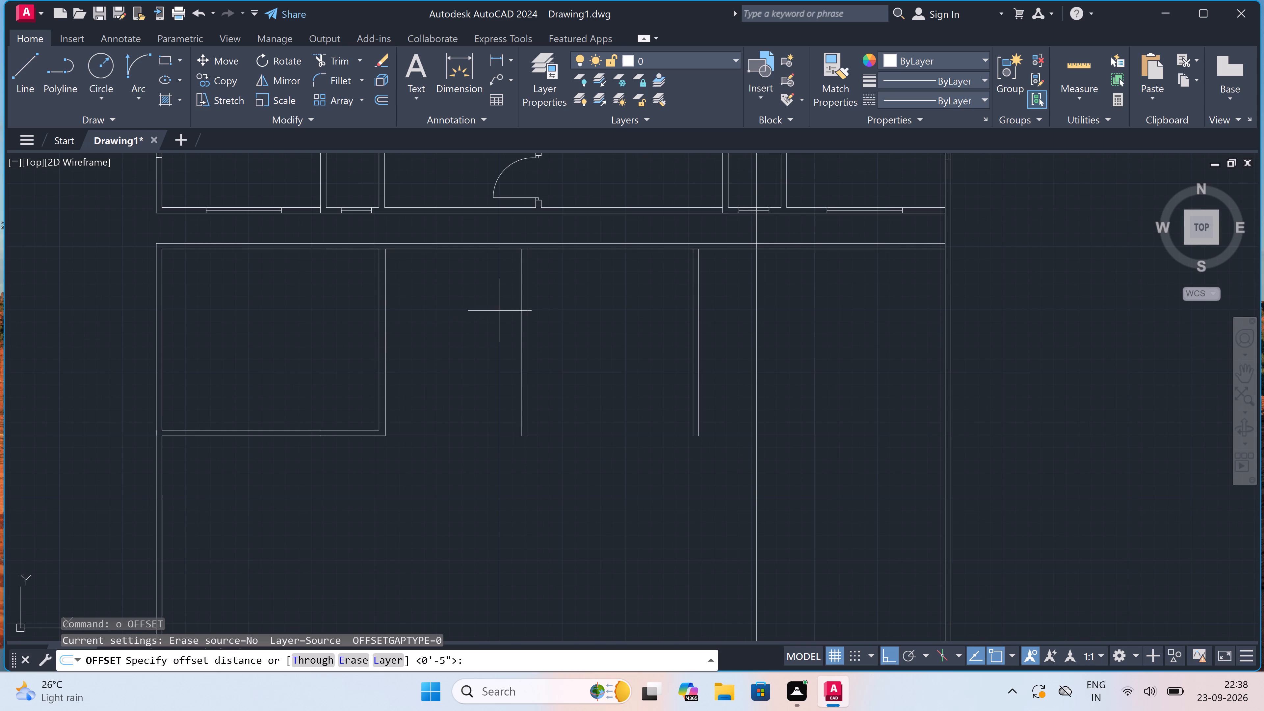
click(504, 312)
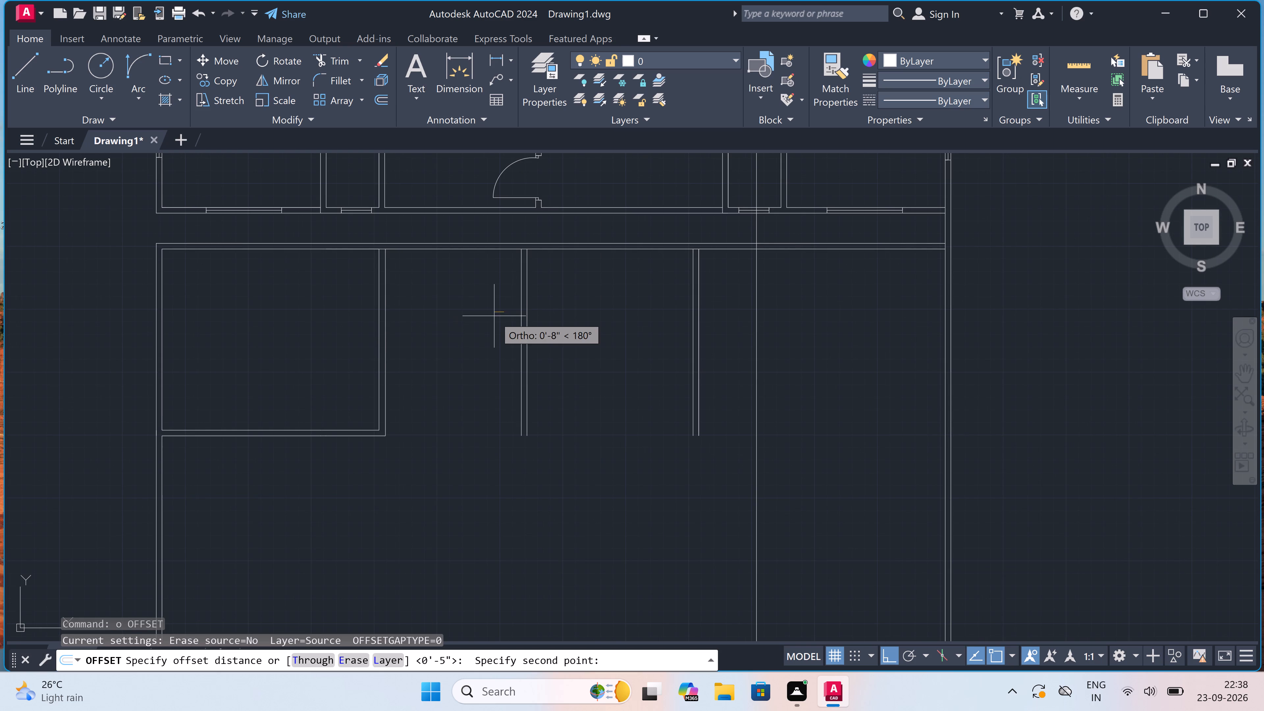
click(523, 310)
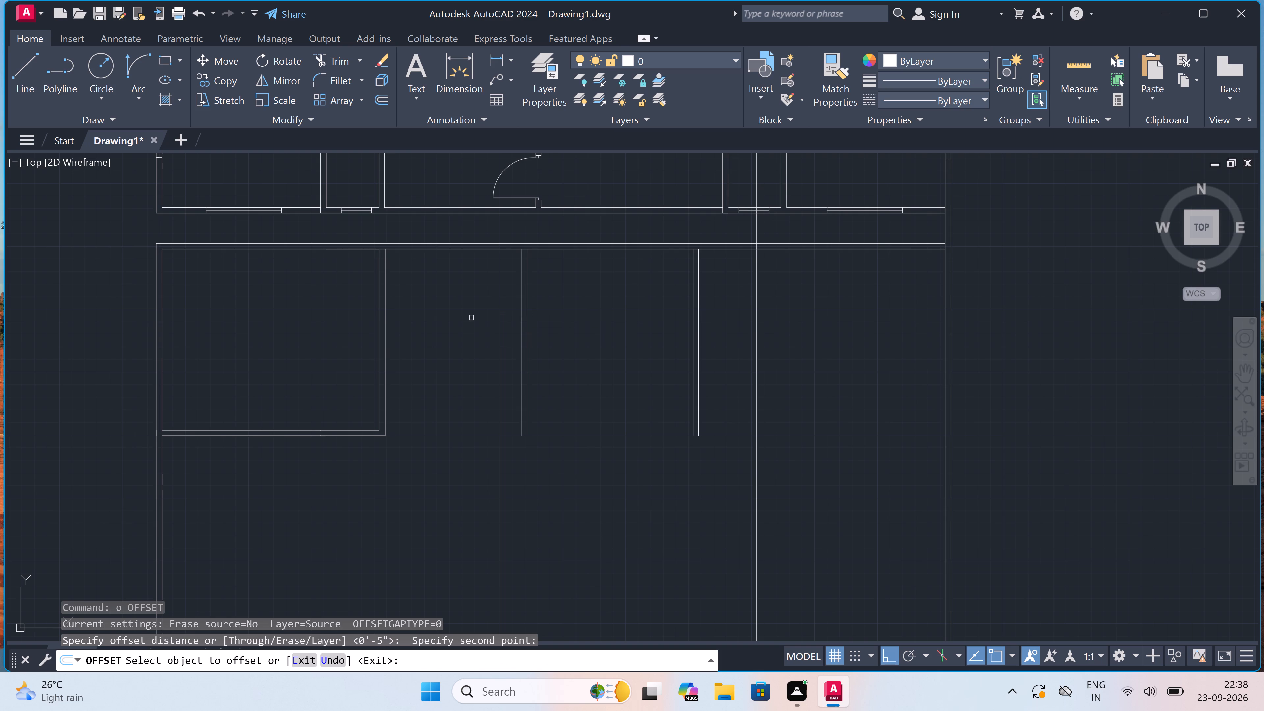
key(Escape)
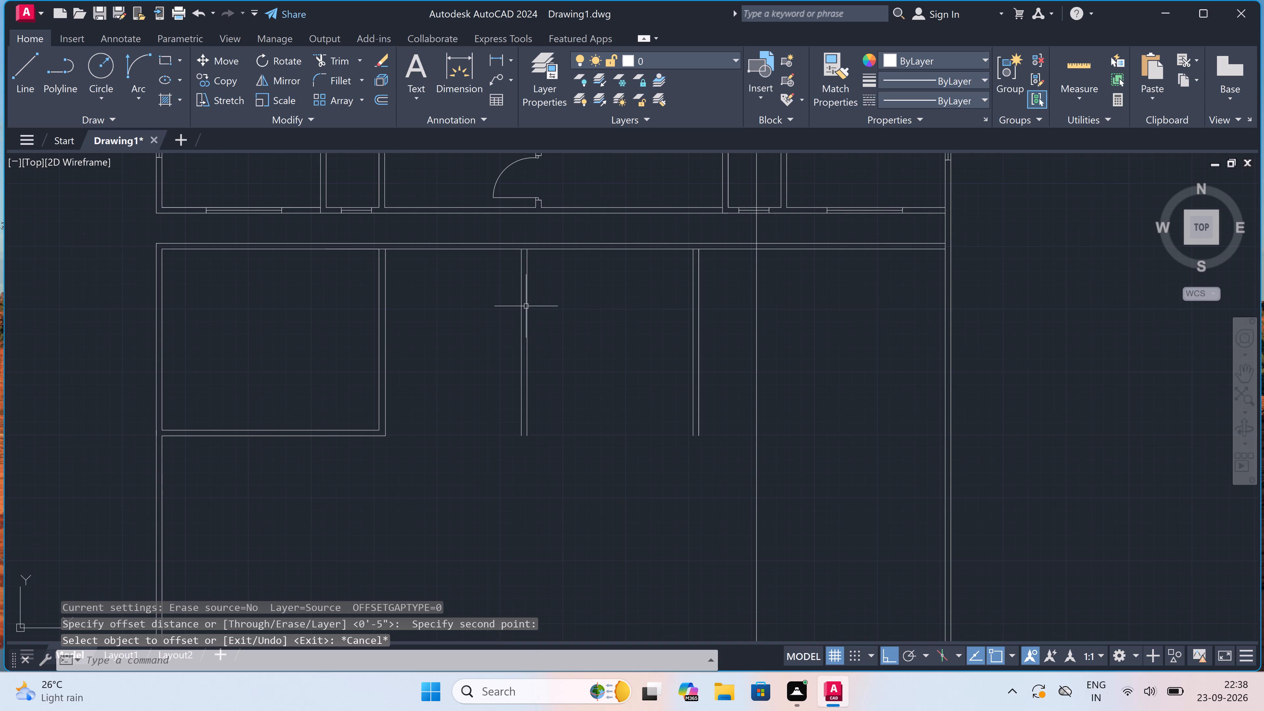
Offset the left line of the first partition beyond the closed left room 4' to the left.
scroll(524, 308, up, 2)
key(space)
drag(518, 308, 509, 310)
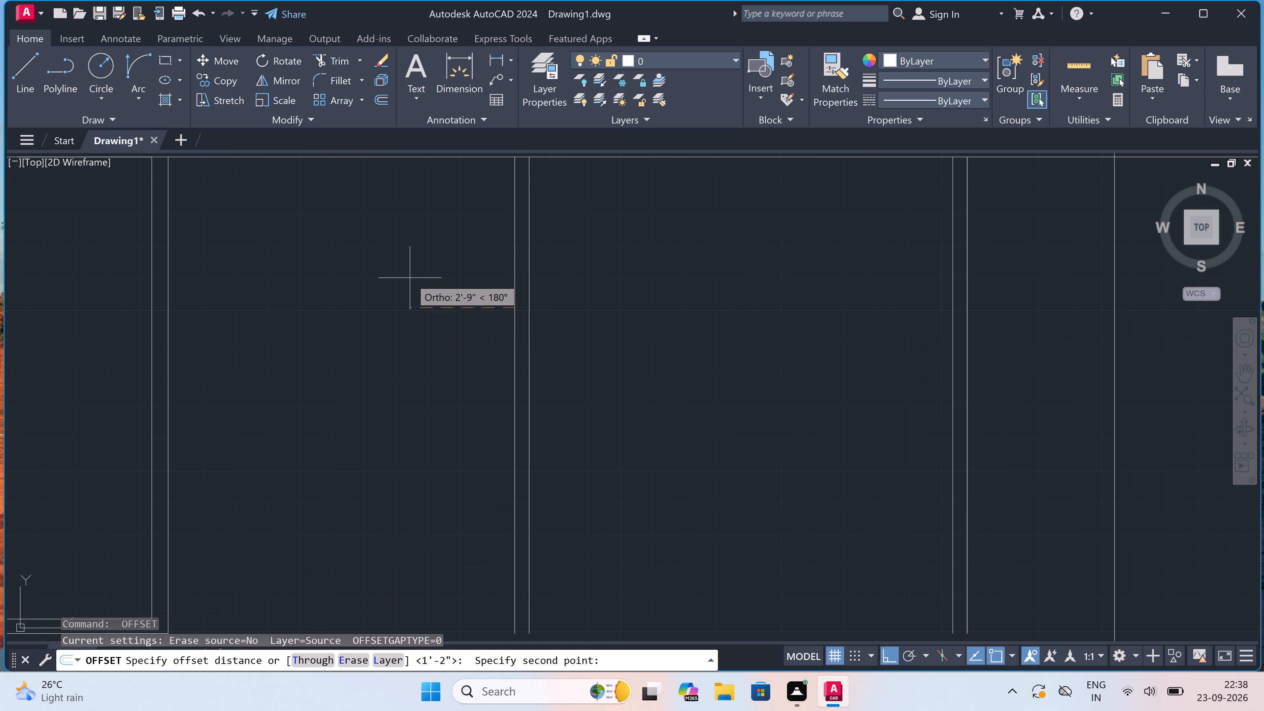
text(4')
key(space)
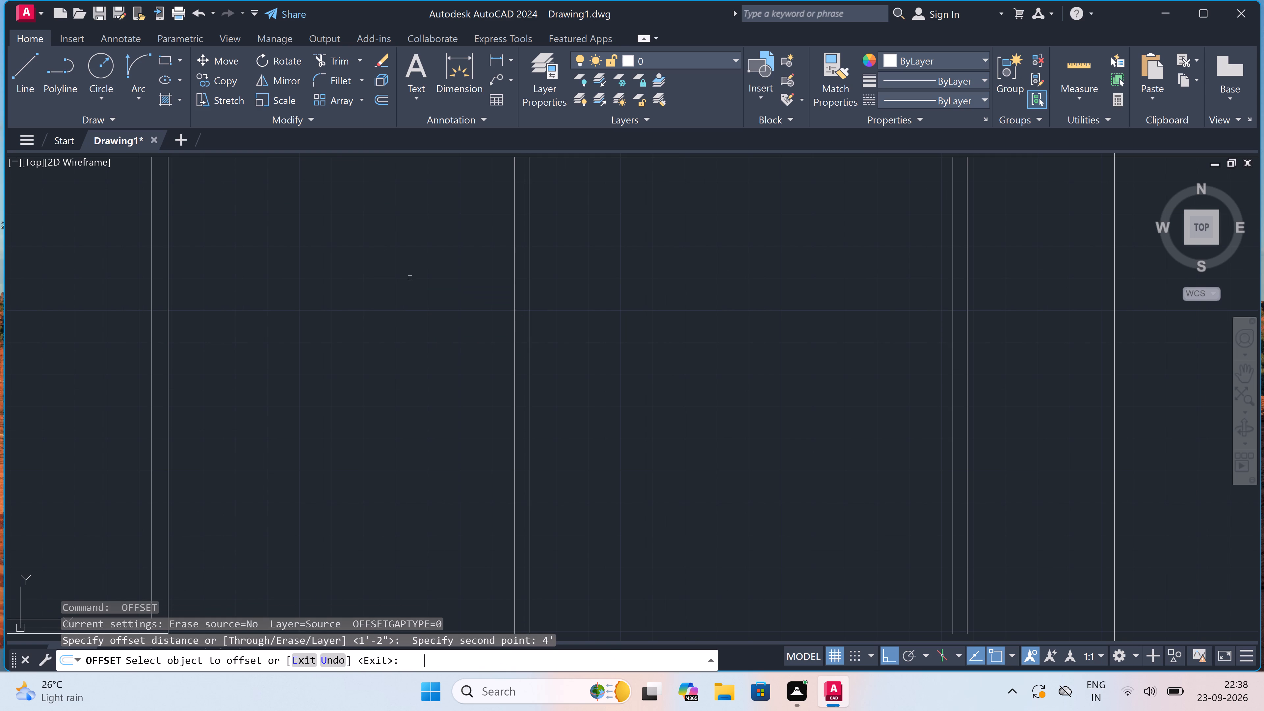
drag(515, 309, 503, 310)
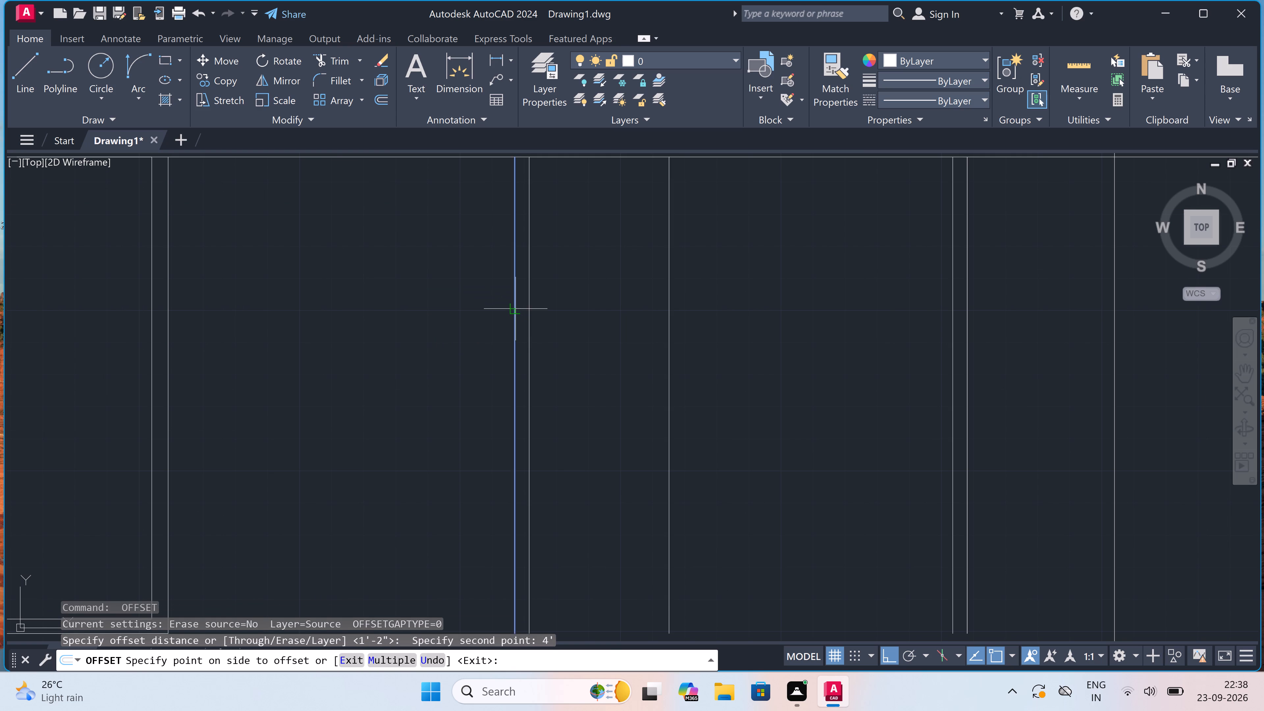
click(423, 326)
scroll(423, 319, down, 2)
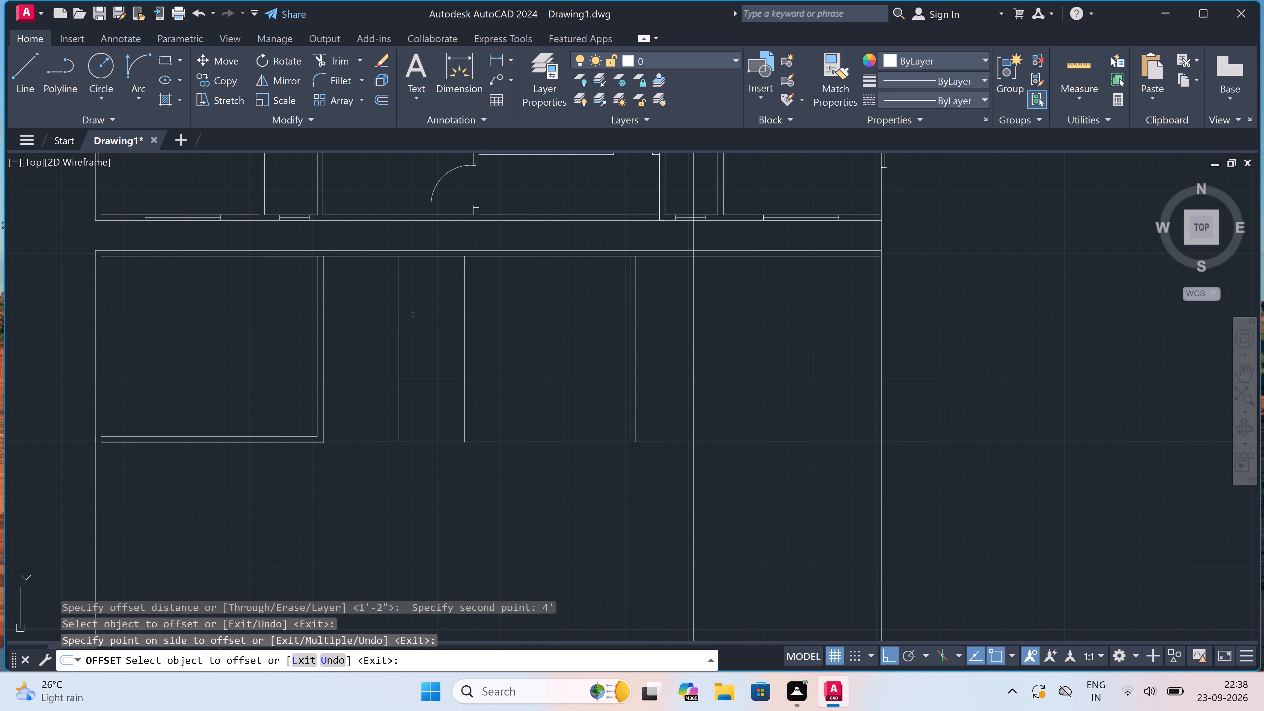
key(Escape)
Move the closed left room's right and bottom walls right so the right wall's outer line lands on the 4' offset line.
drag(363, 308, 348, 322)
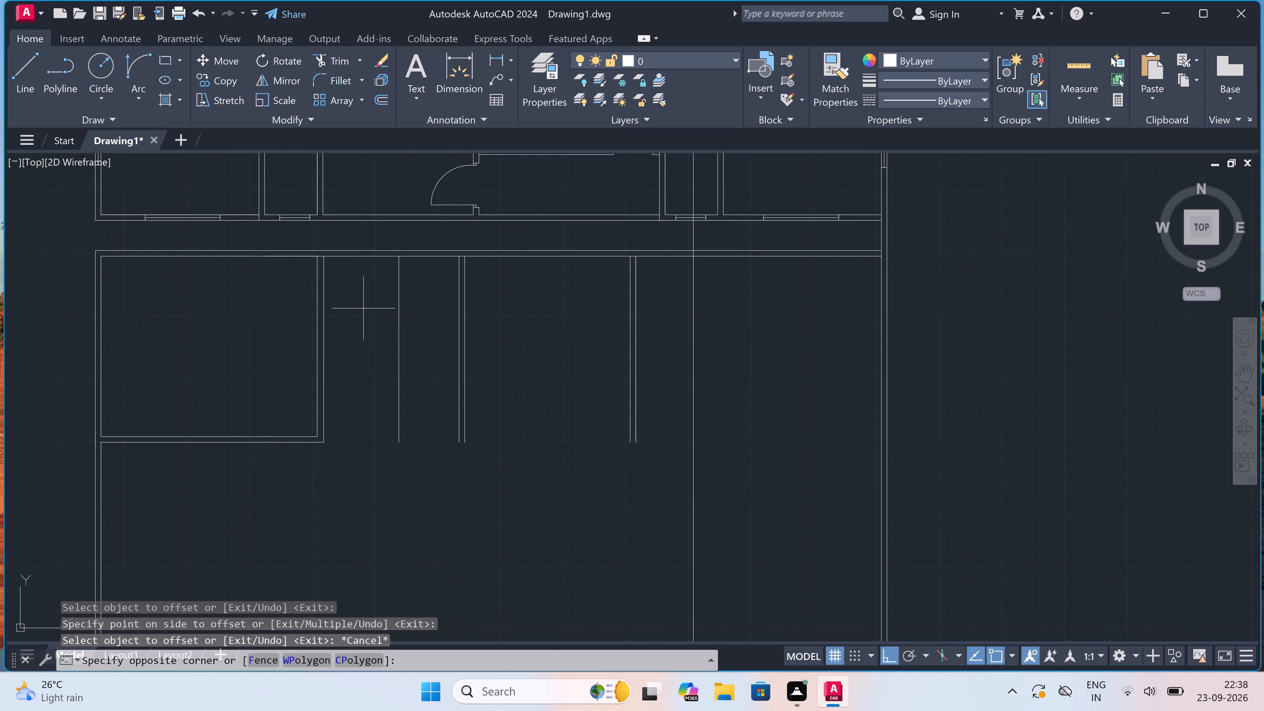
click(214, 465)
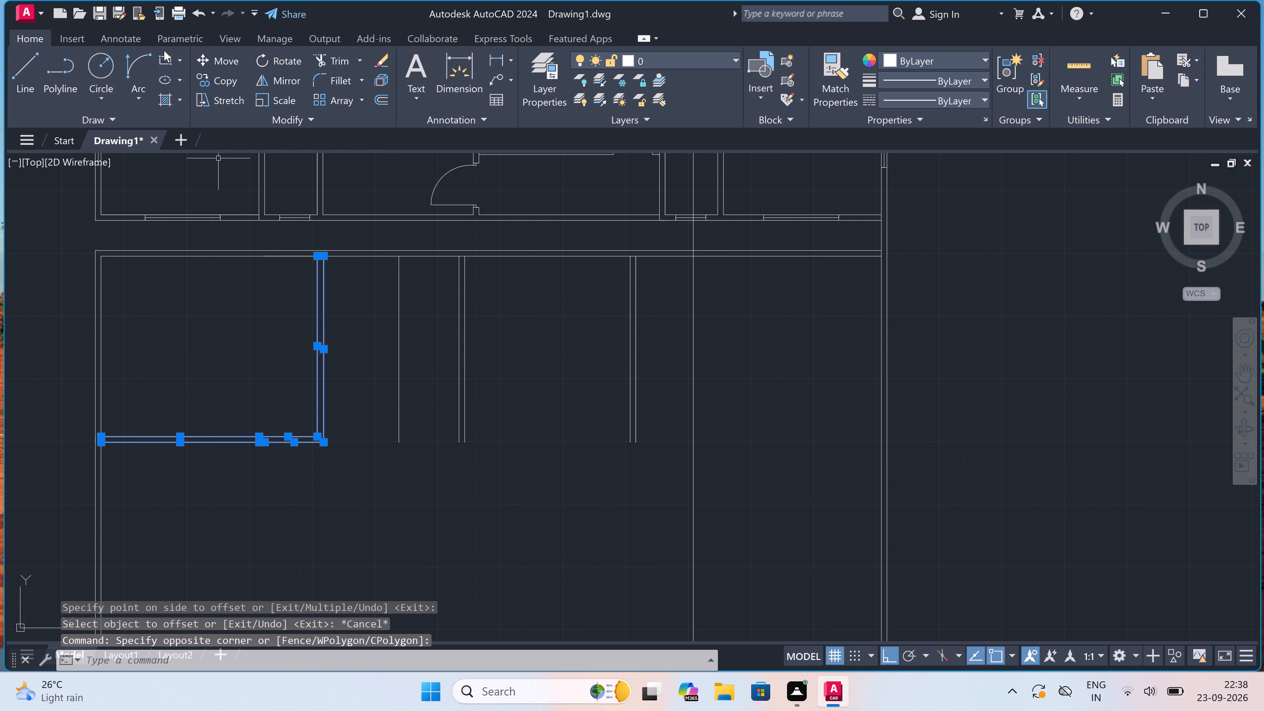
click(233, 57)
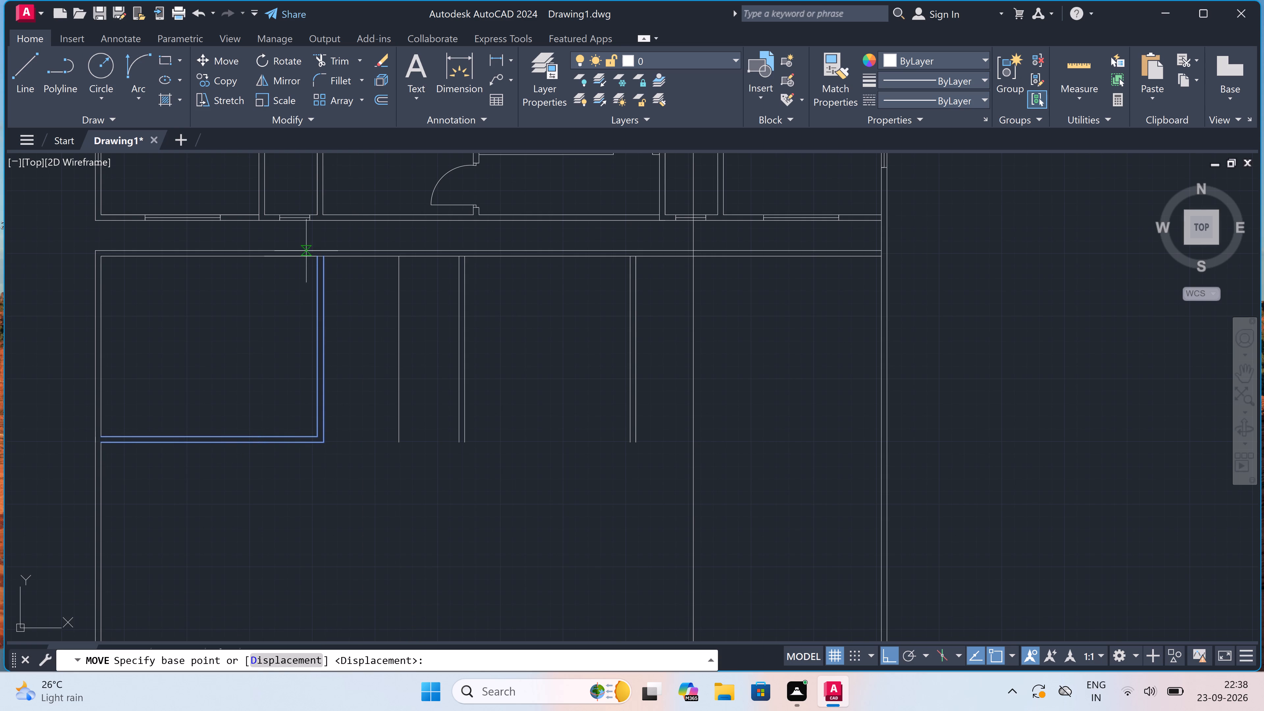
scroll(315, 252, up, 2)
double_click(332, 259)
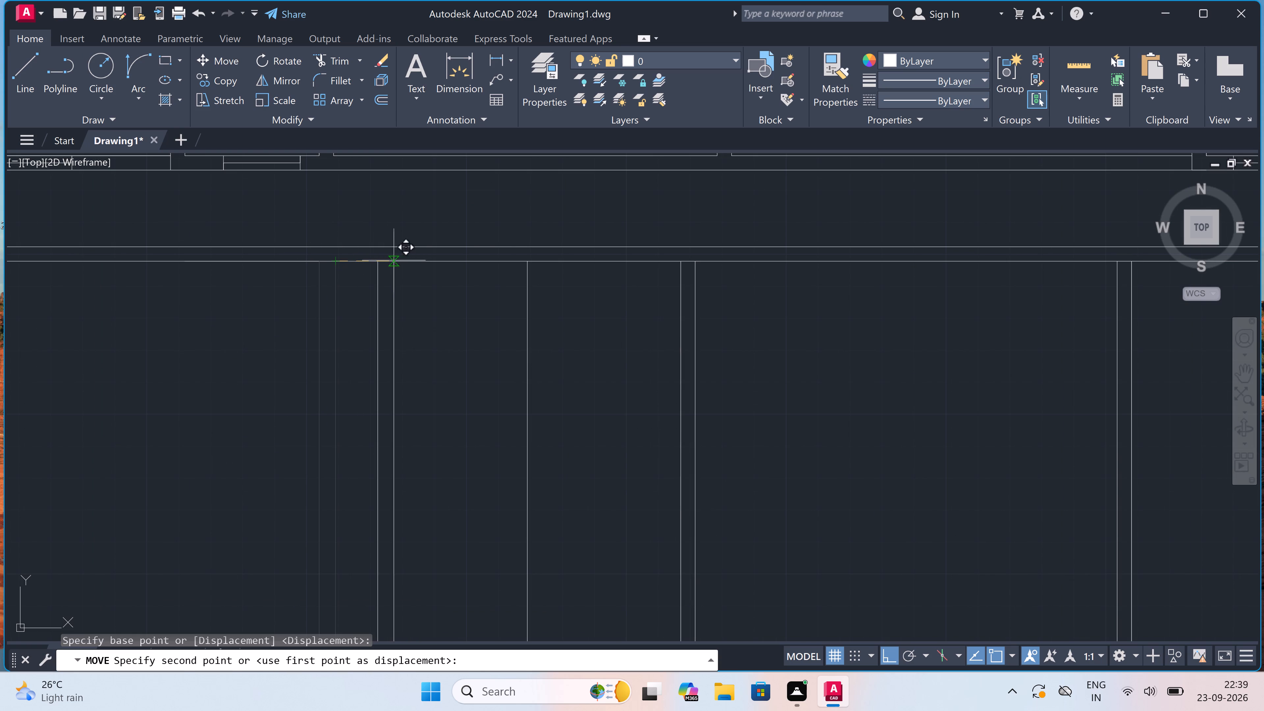
click(529, 258)
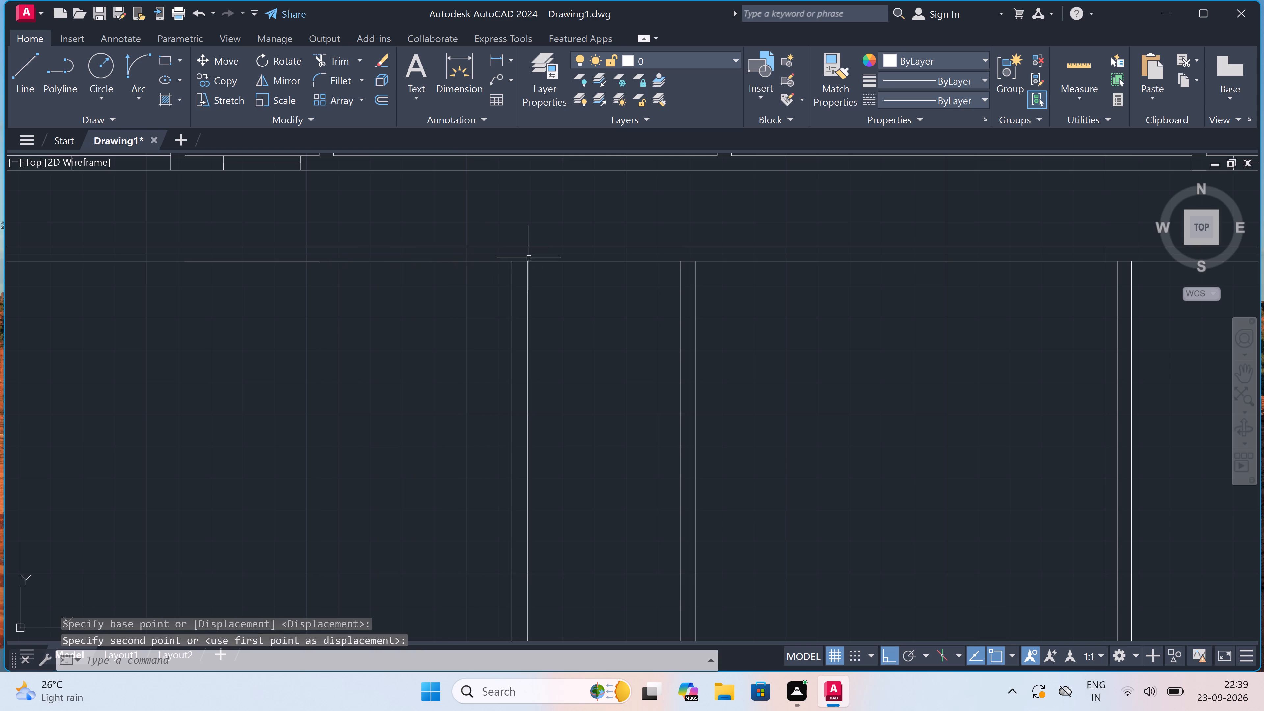
scroll(505, 216, down, 4)
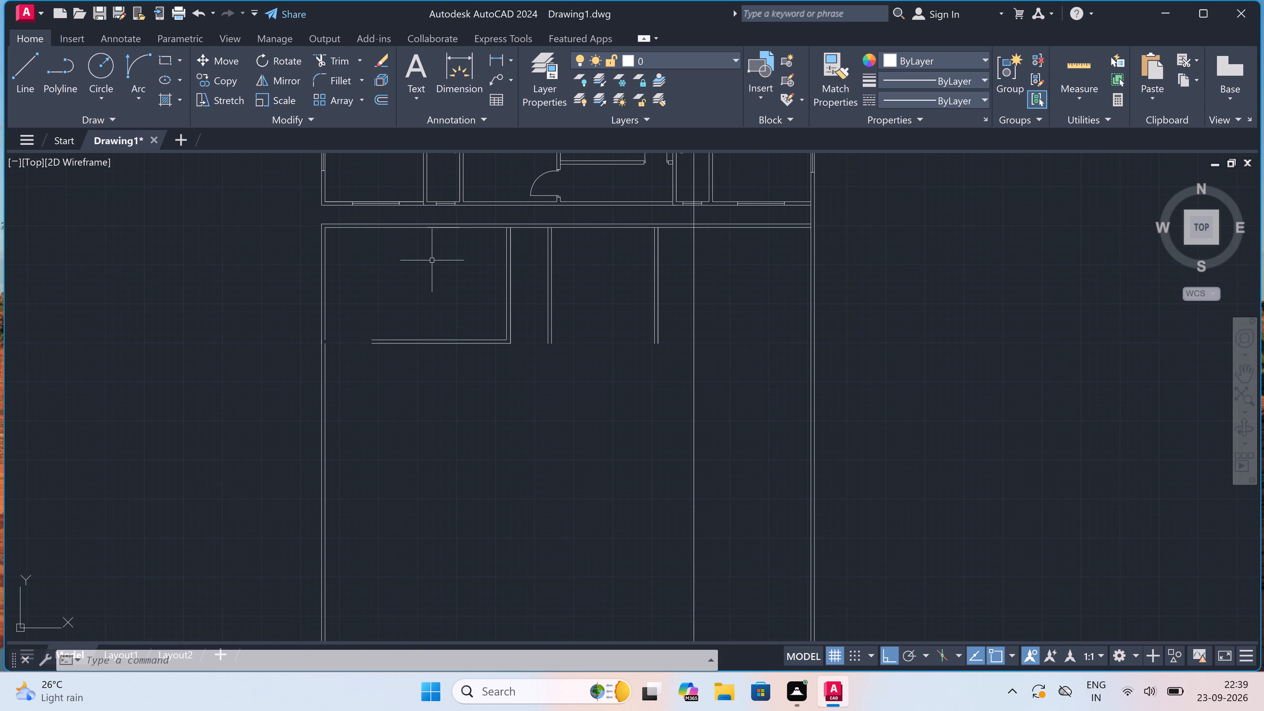
Extend the two lines of the left room's bottom wall to meet the left outer wall.
scroll(410, 295, up, 1)
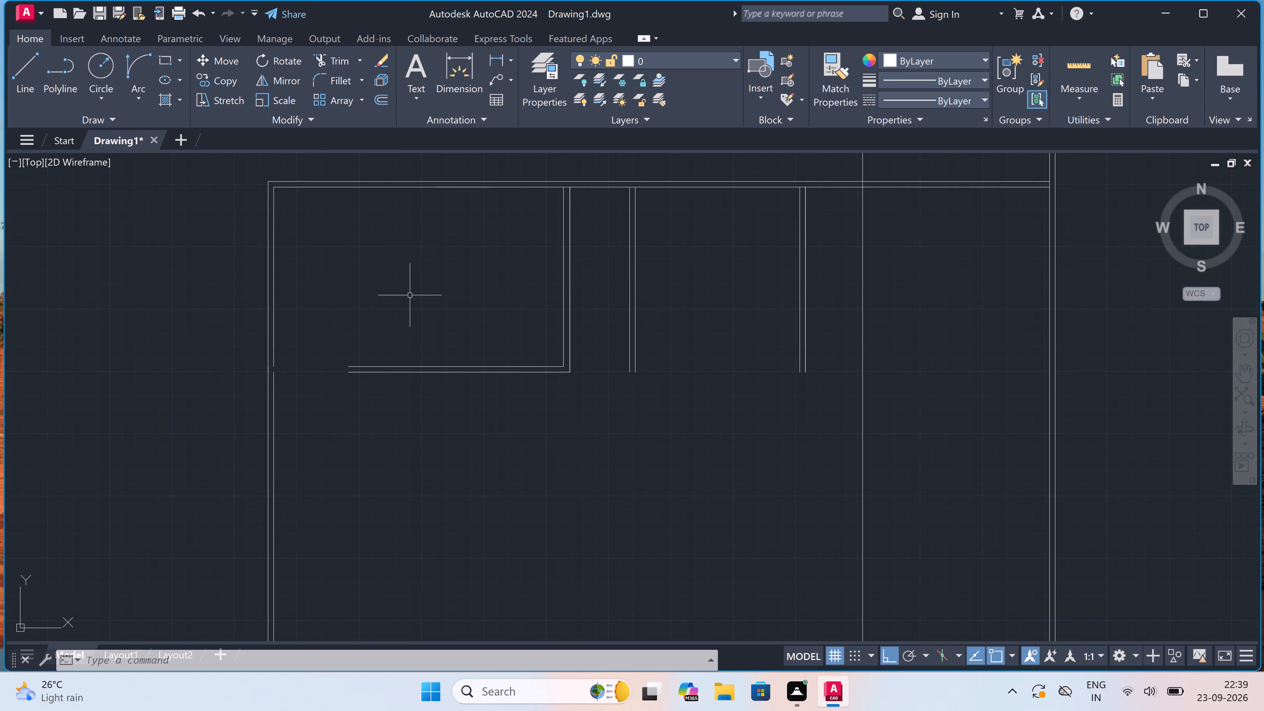
key(e)
text(x)
key(space)
click(398, 305)
click(397, 427)
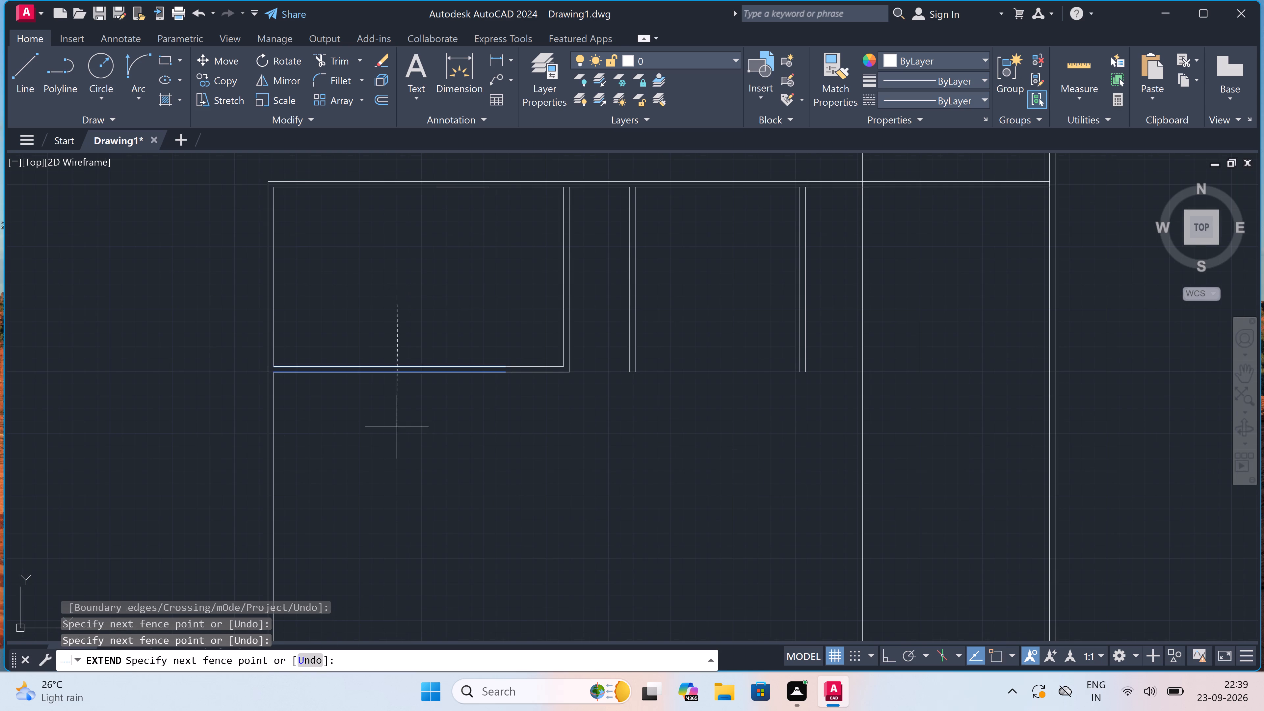
scroll(369, 395, down, 3)
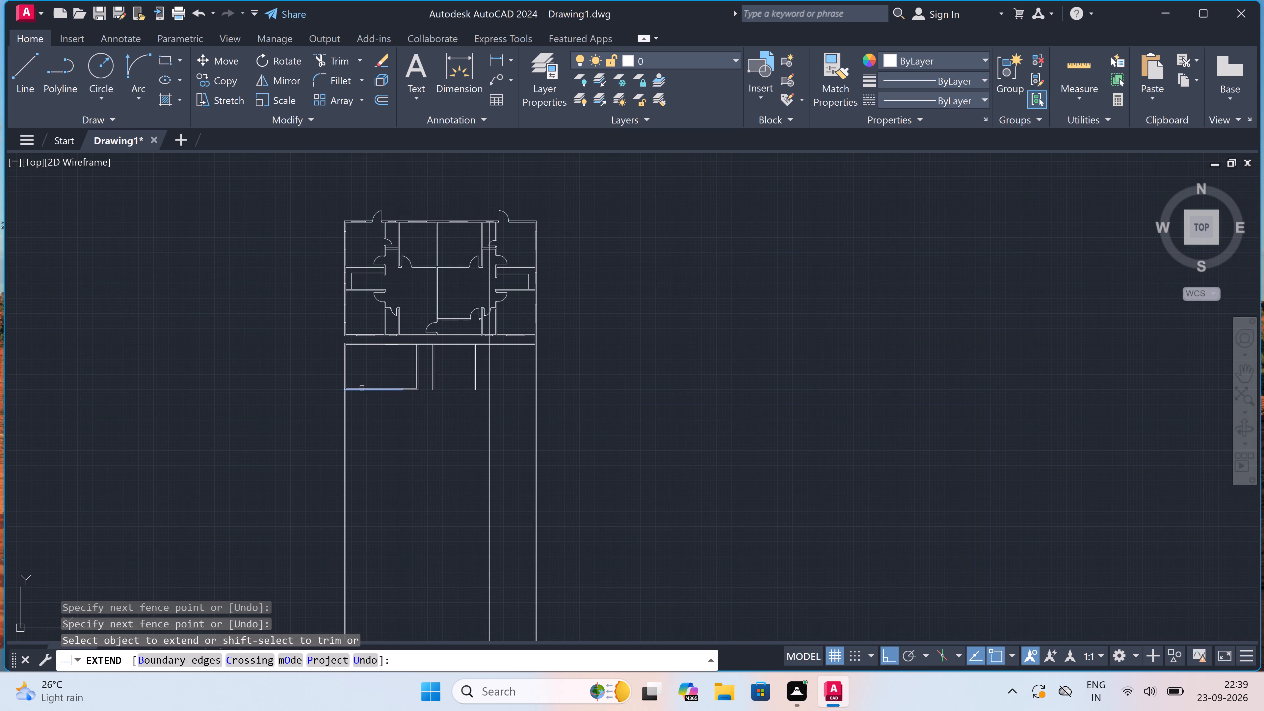
scroll(344, 365, up, 3)
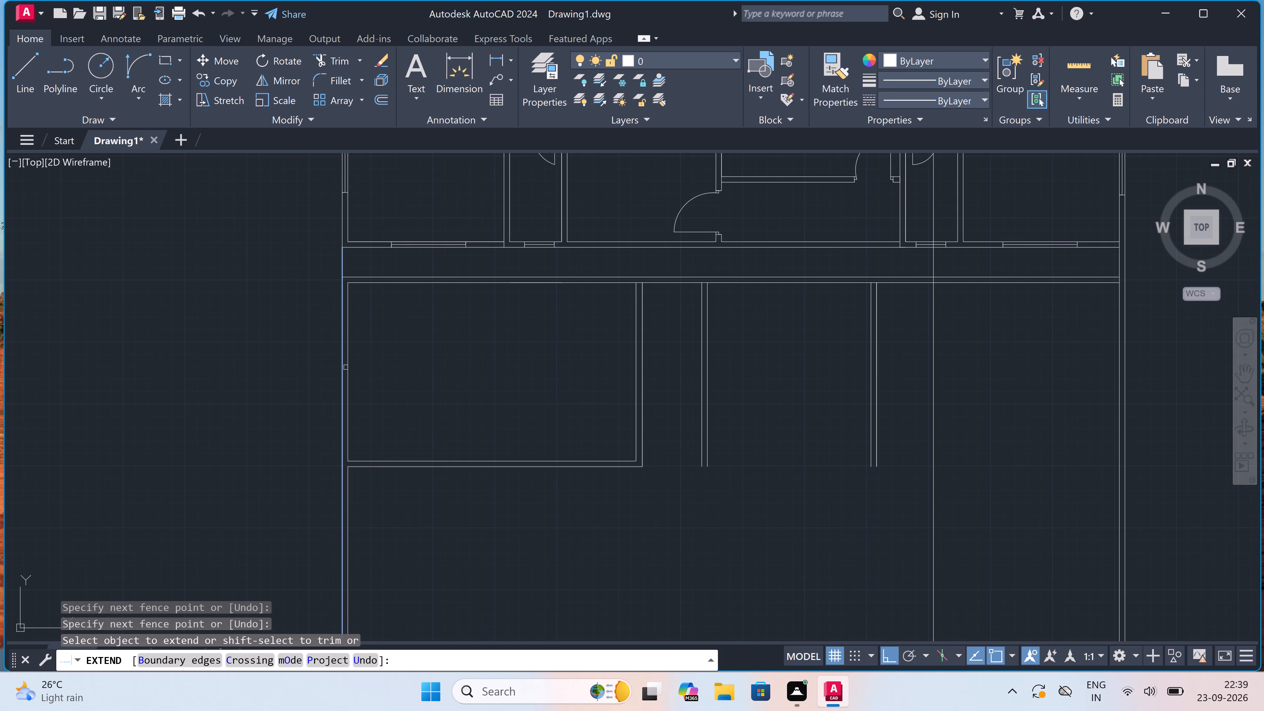
key(Escape)
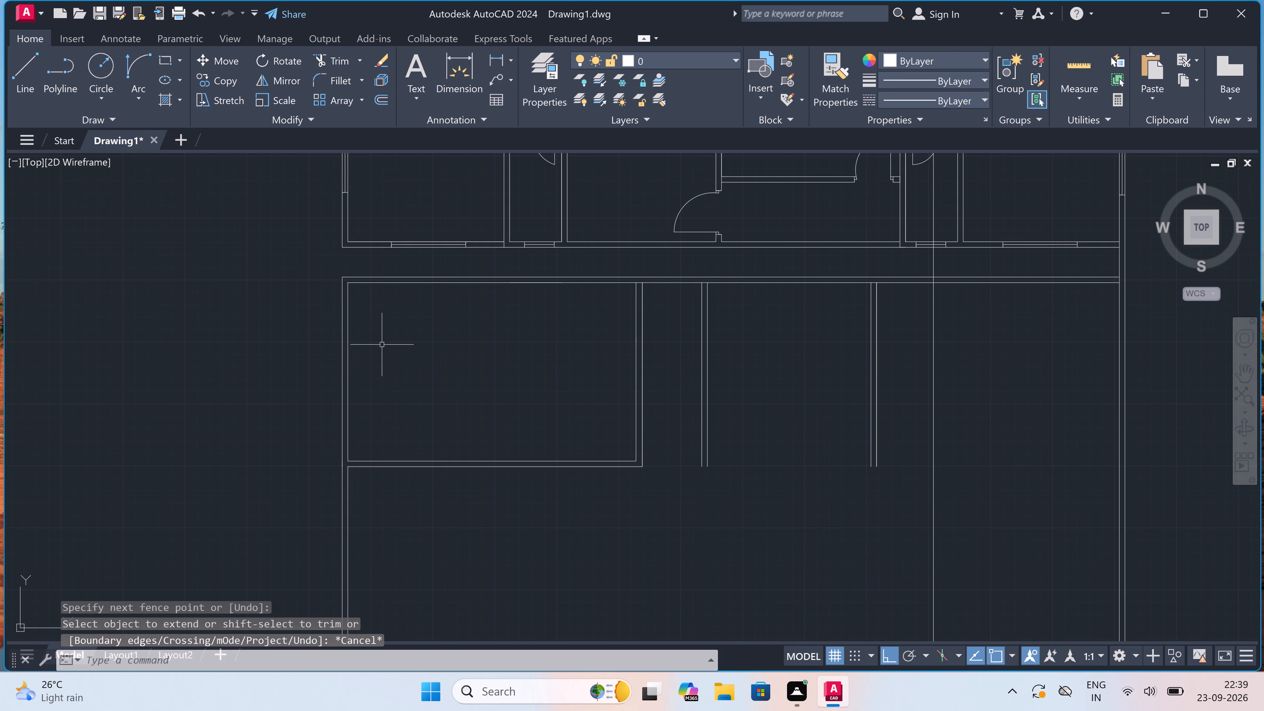
Draw a 4.5" thick partition stub about 9' long down from the top wall inside the left room, near its left wall.
key(l)
key(space)
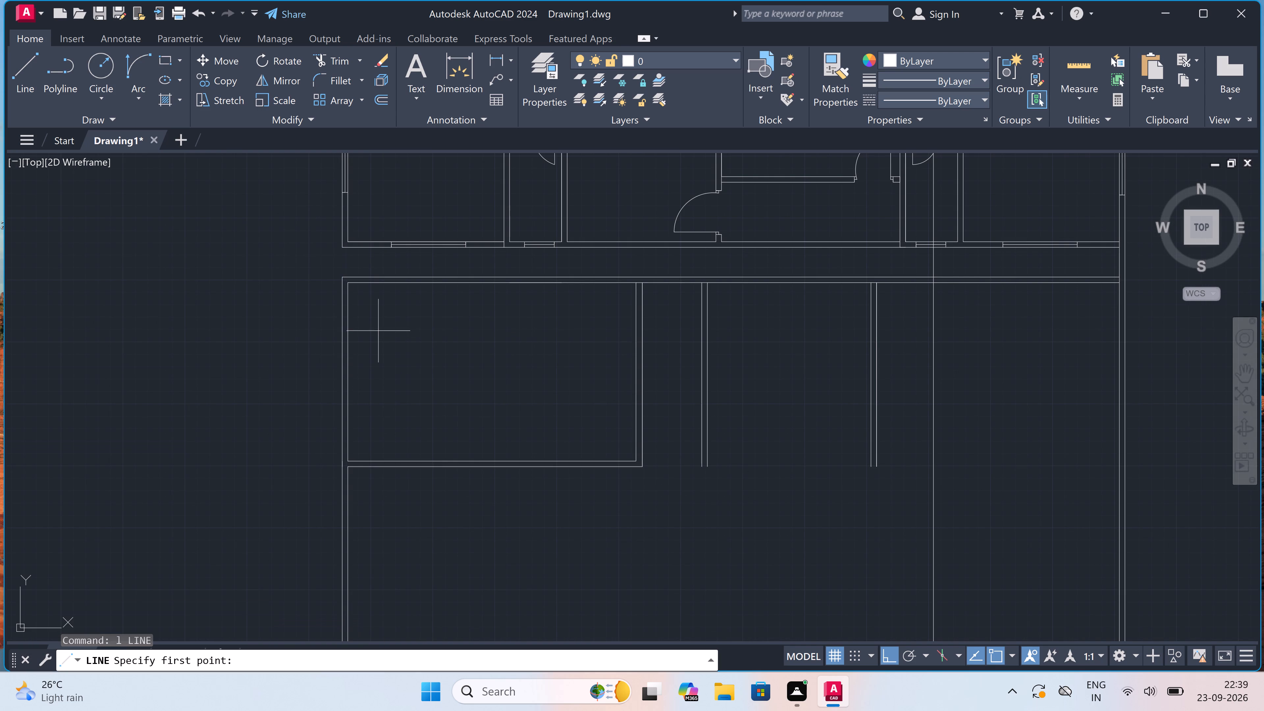
click(404, 283)
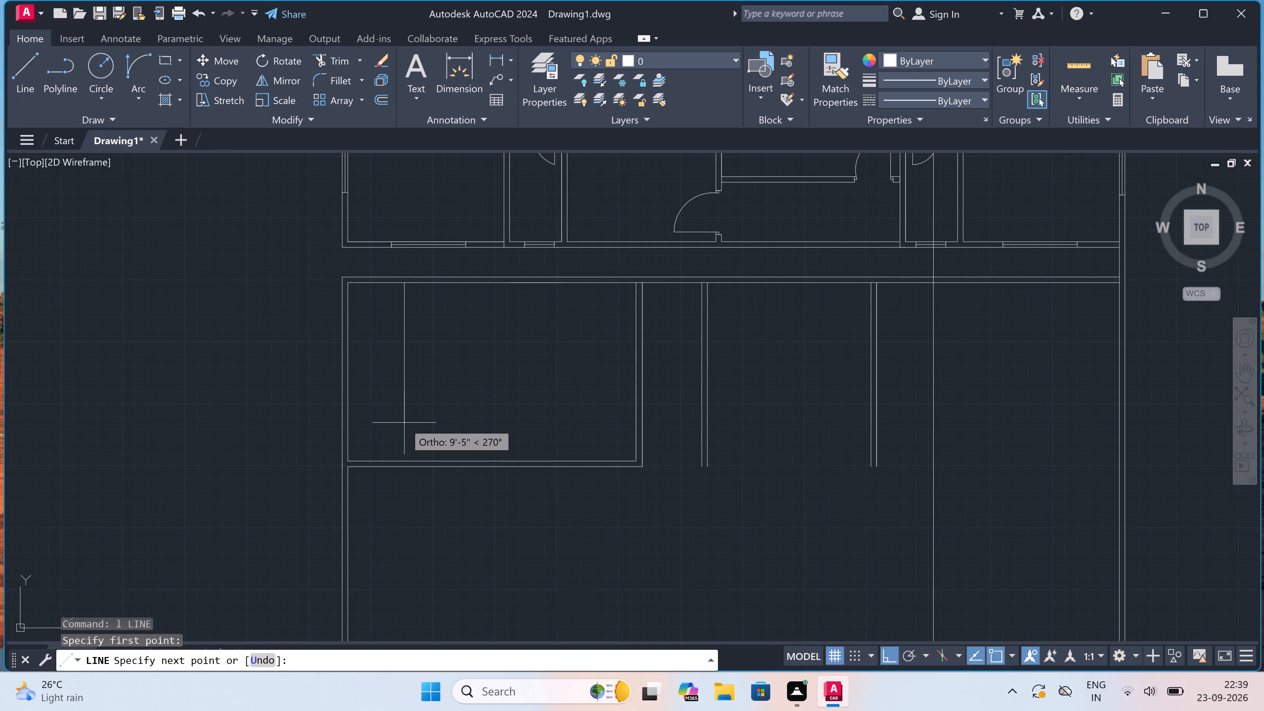
click(403, 415)
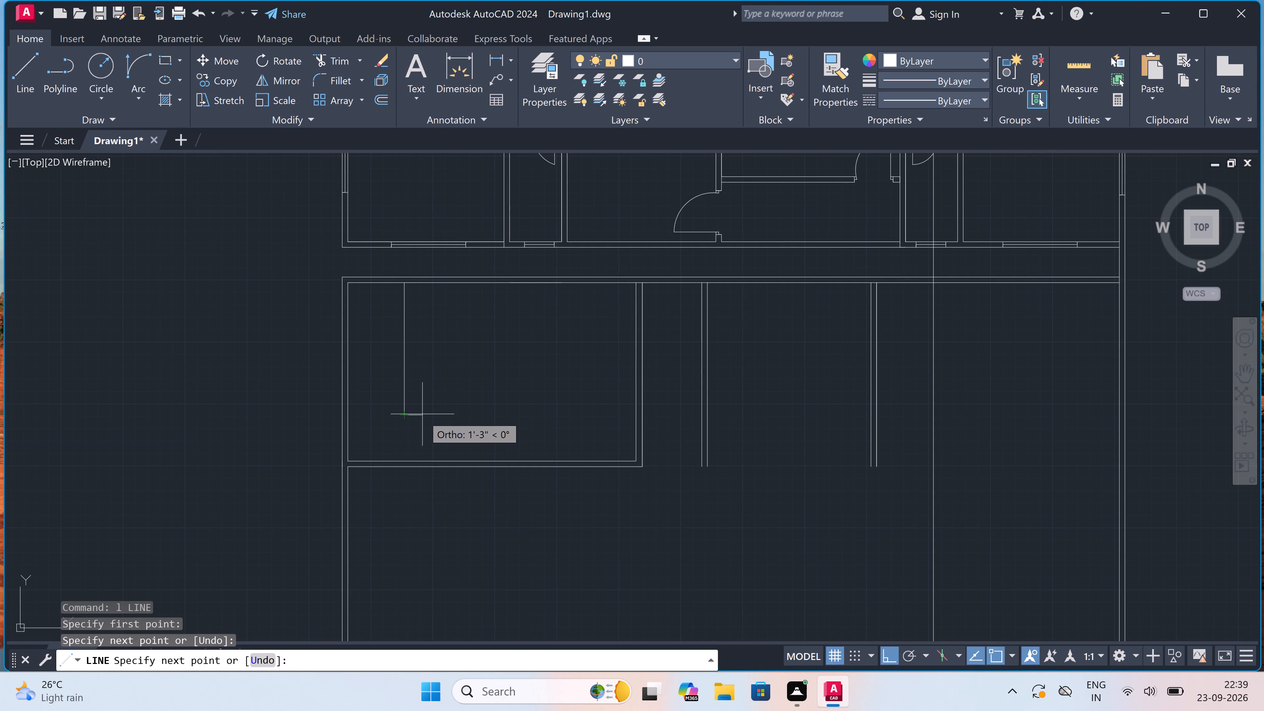
text(4.5")
key(space)
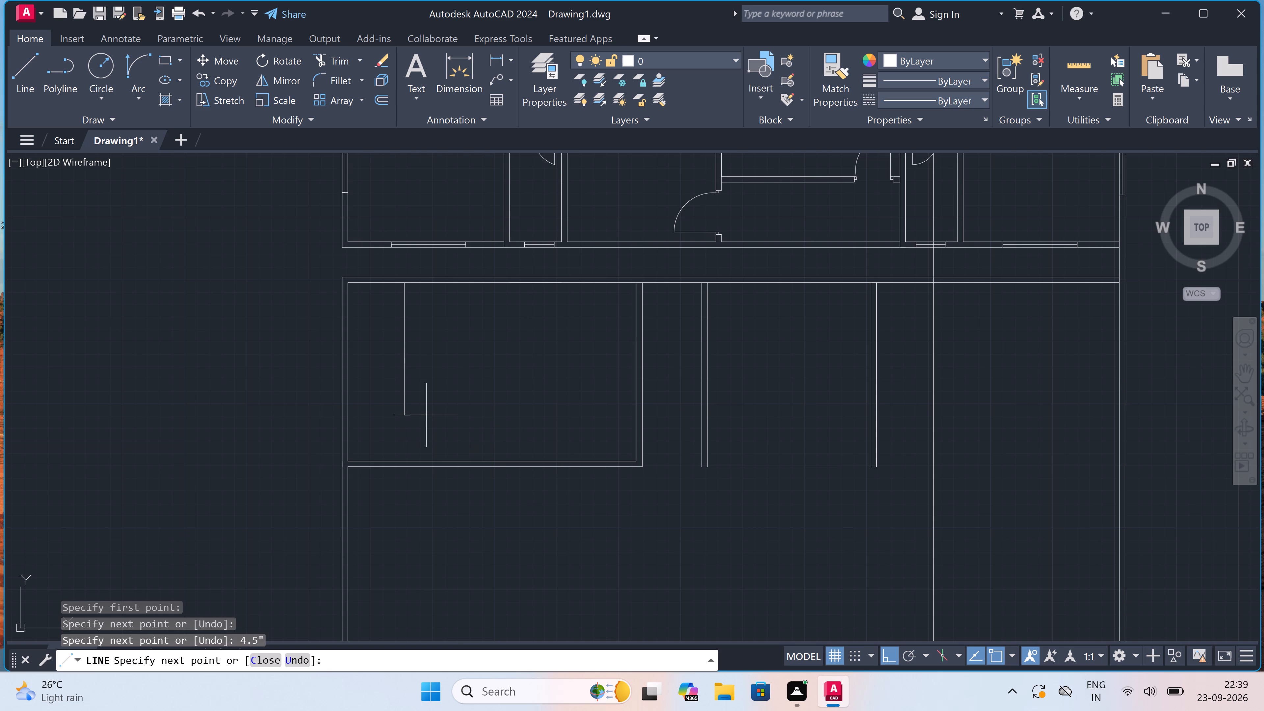
click(412, 281)
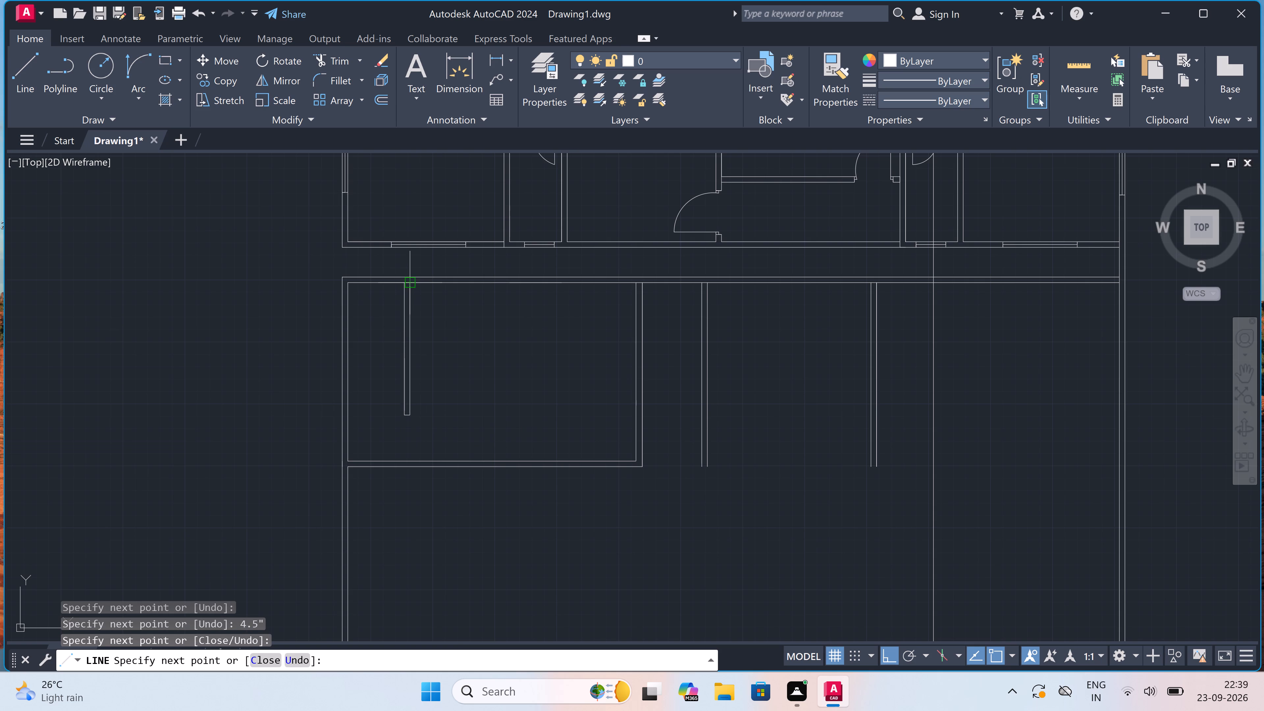
key(Escape)
scroll(400, 280, down, 3)
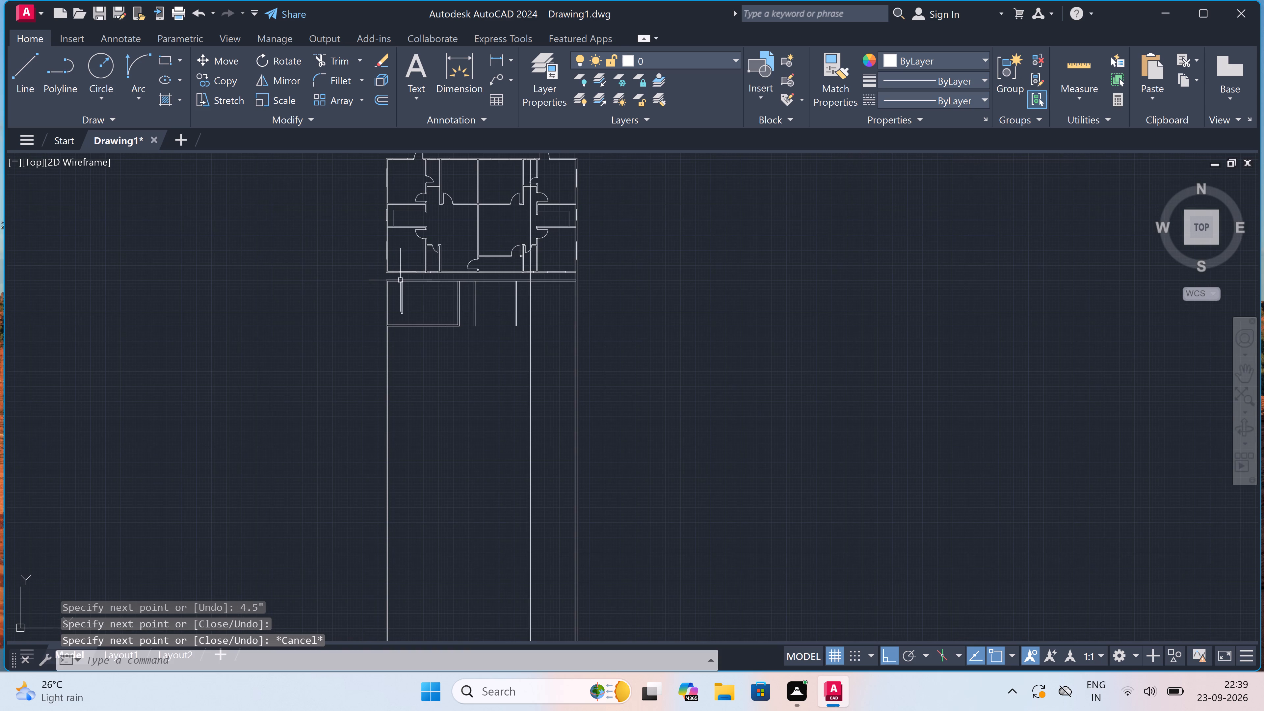
Draw a 4.5" thick cross wall 7' below the top wall, spanning the 4' passage between the closed left room and the first partition.
scroll(493, 287, up, 2)
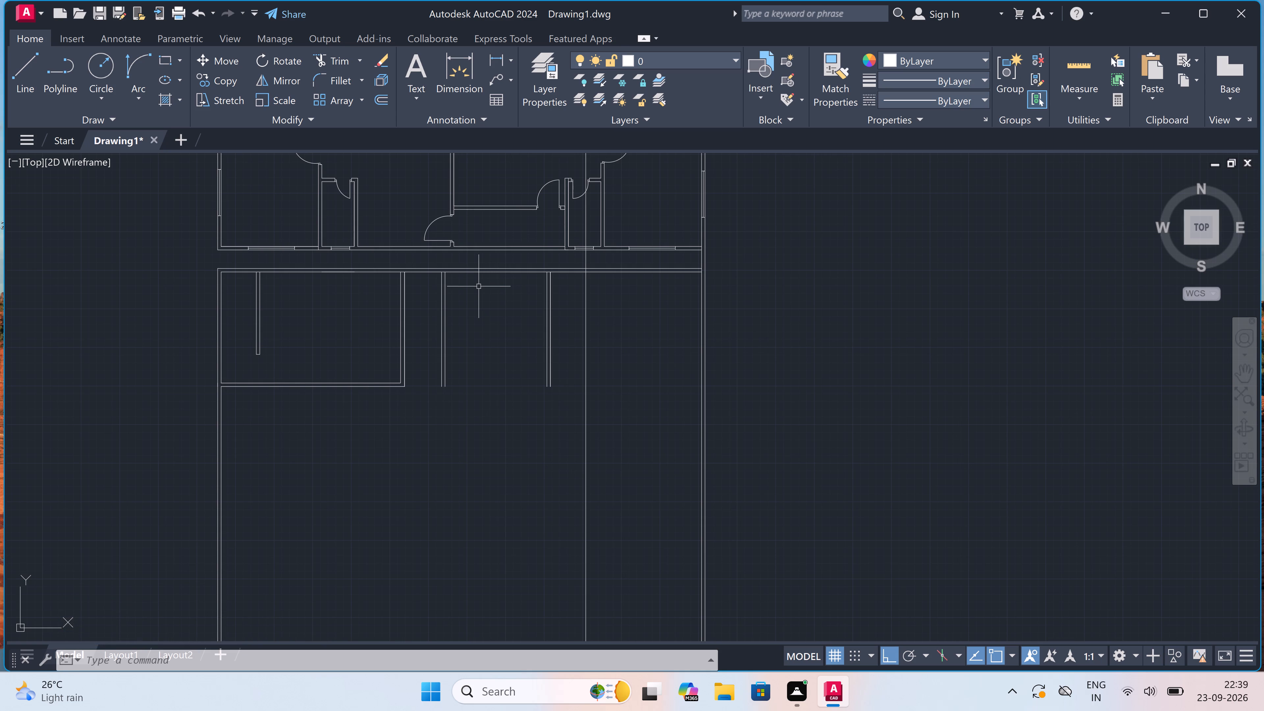
scroll(421, 282, up, 1)
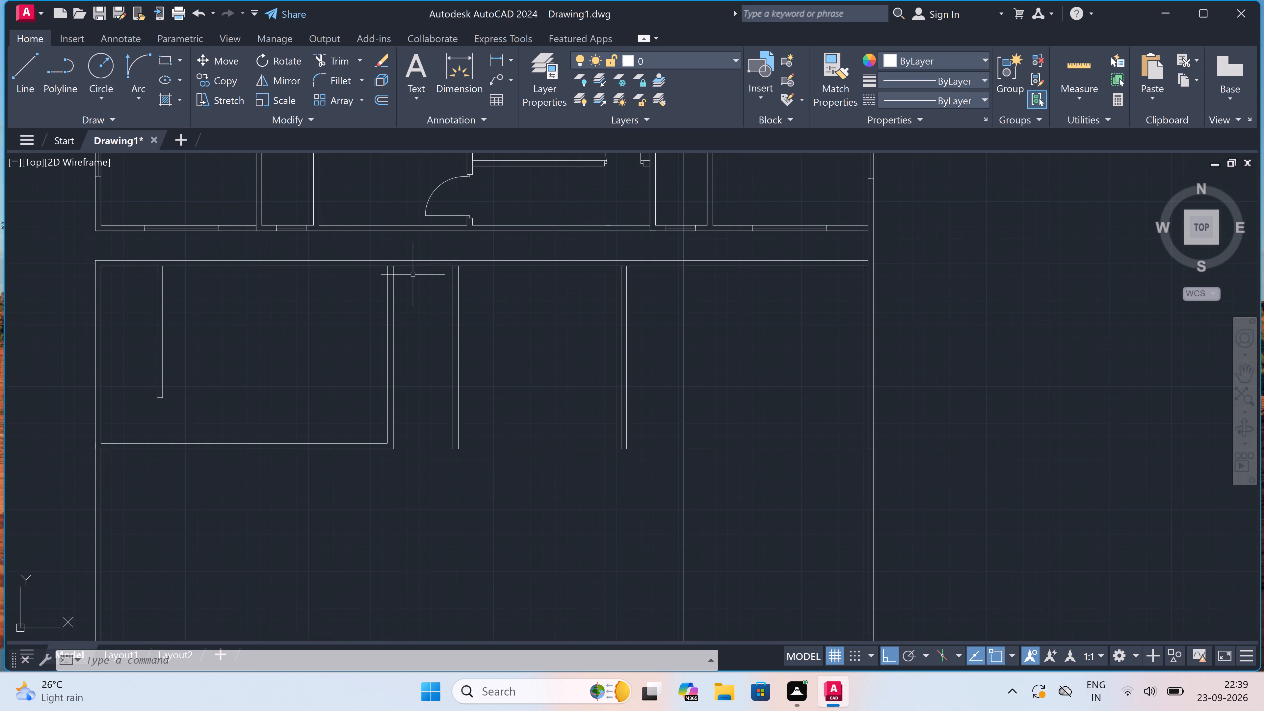
scroll(412, 275, up, 1)
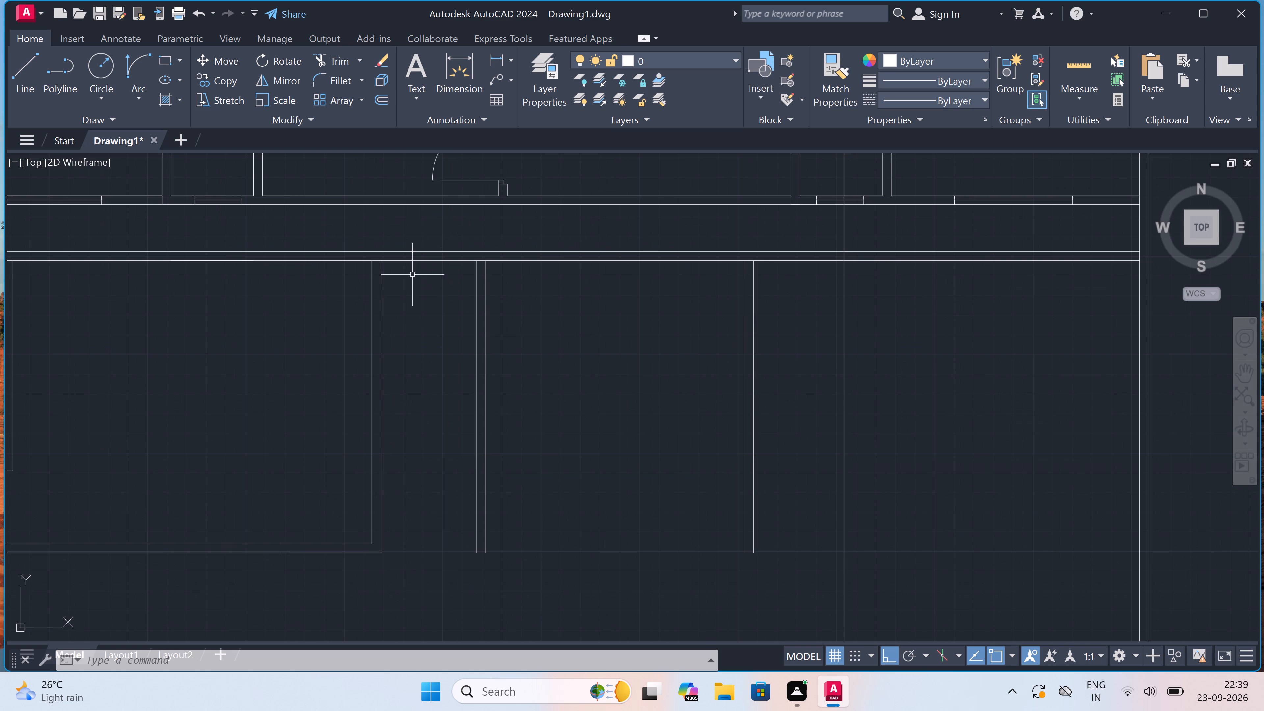
key(l)
key(space)
click(378, 260)
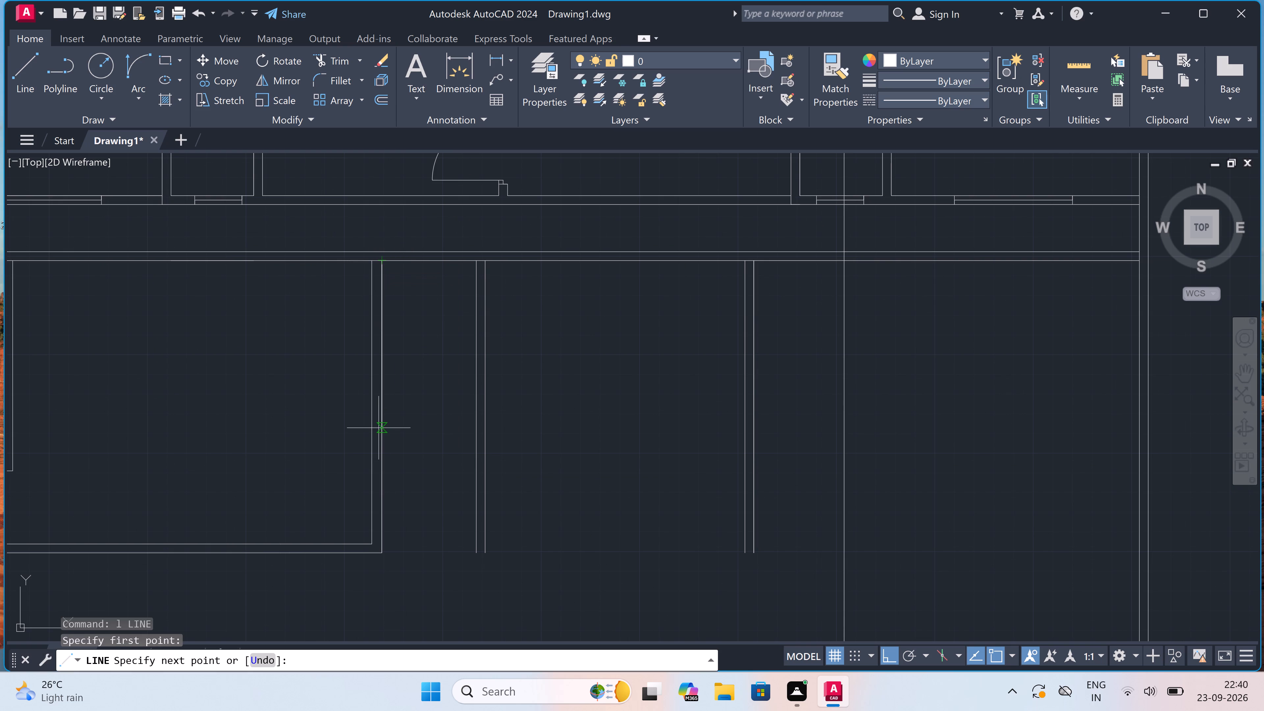
text(7')
key(space)
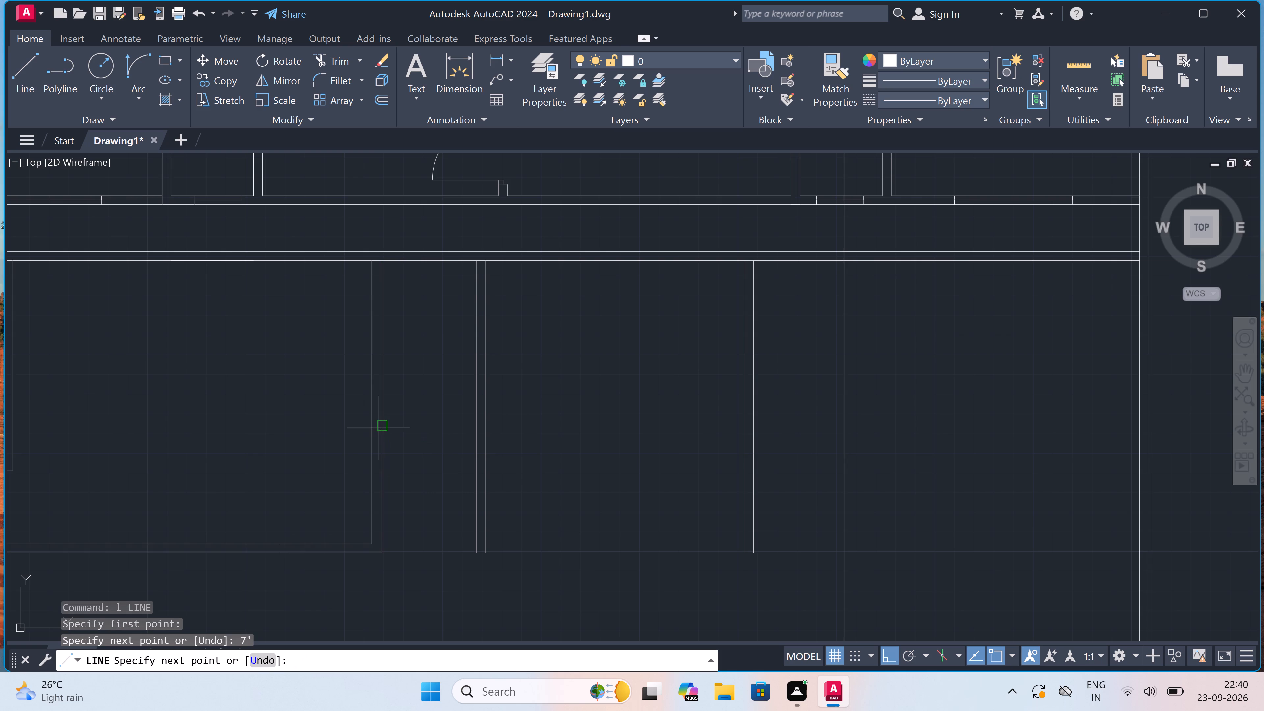
click(475, 423)
text(4.5")
key(space)
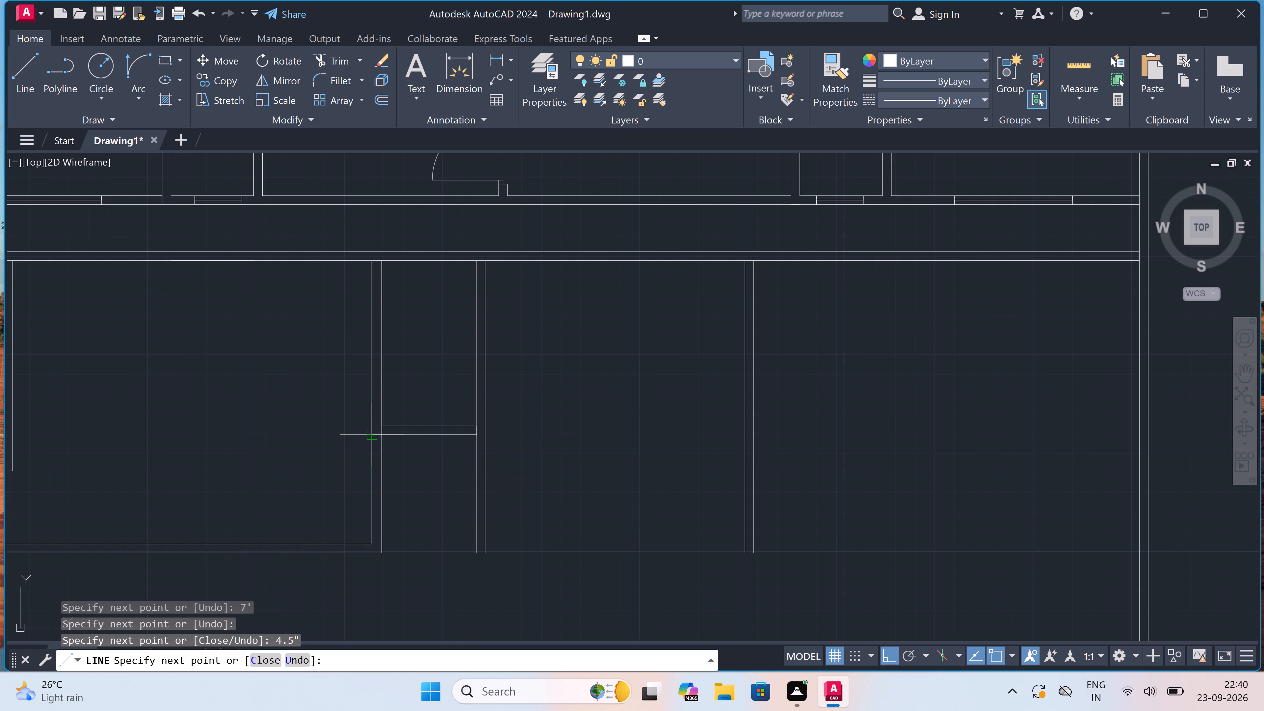
scroll(371, 432, up, 2)
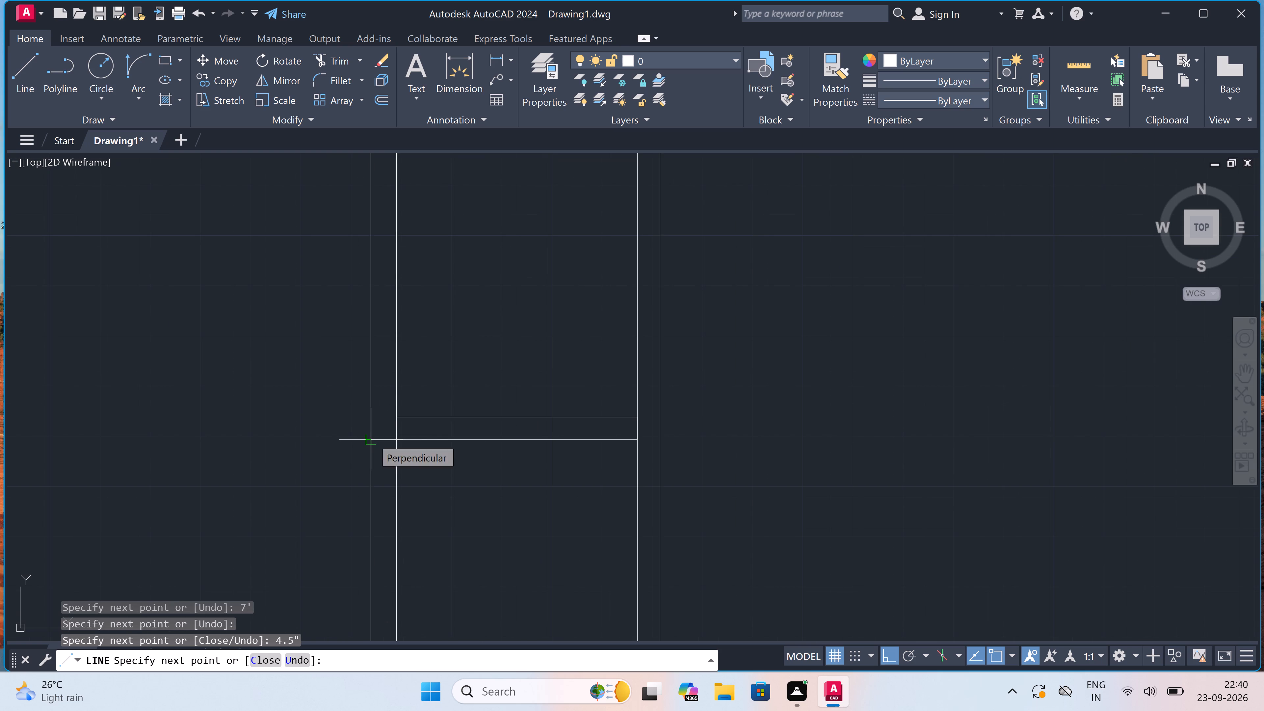
click(392, 441)
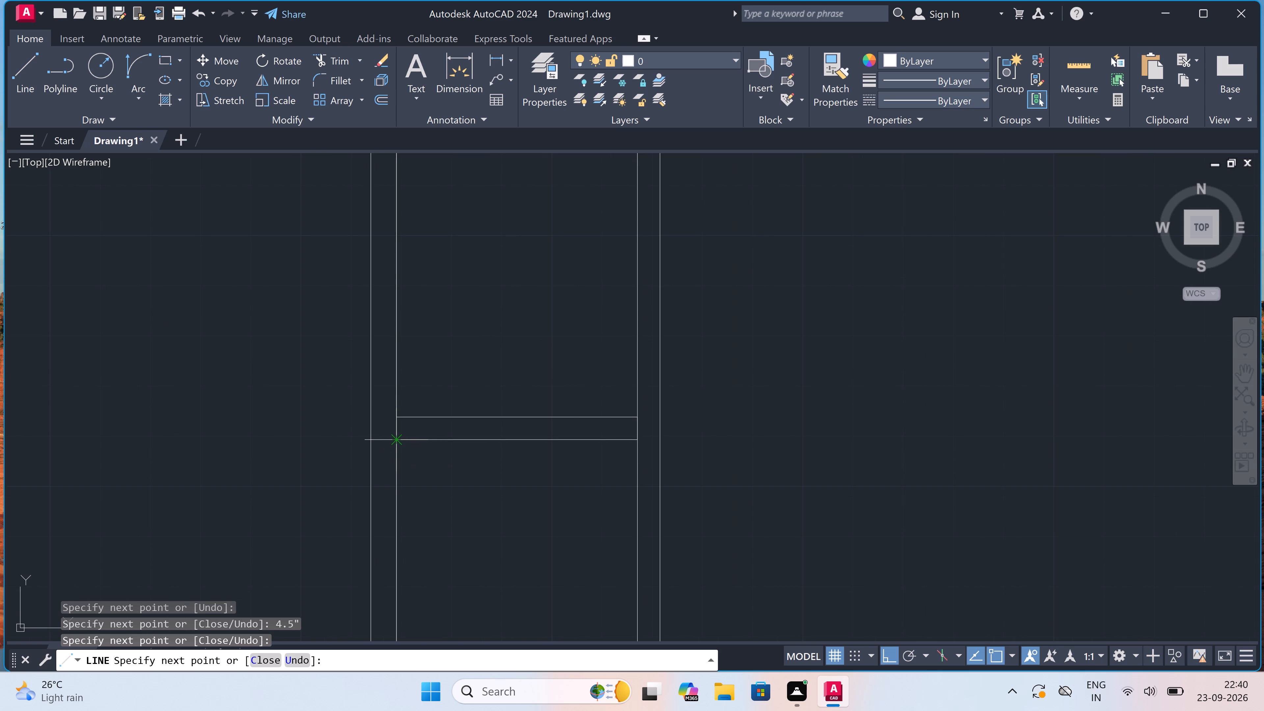
key(Escape)
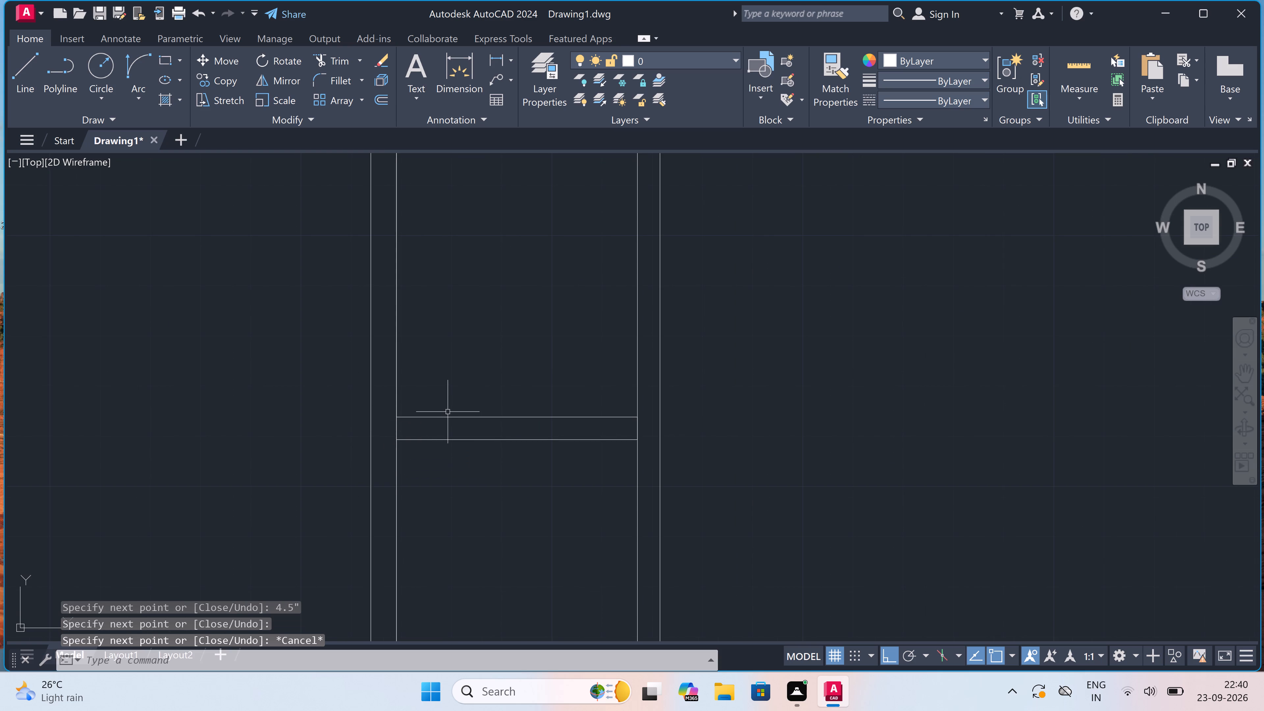
Draw a door jamb across the passage cross wall near its right end, with a 2" stop and a 2' door leaf going up.
key(space)
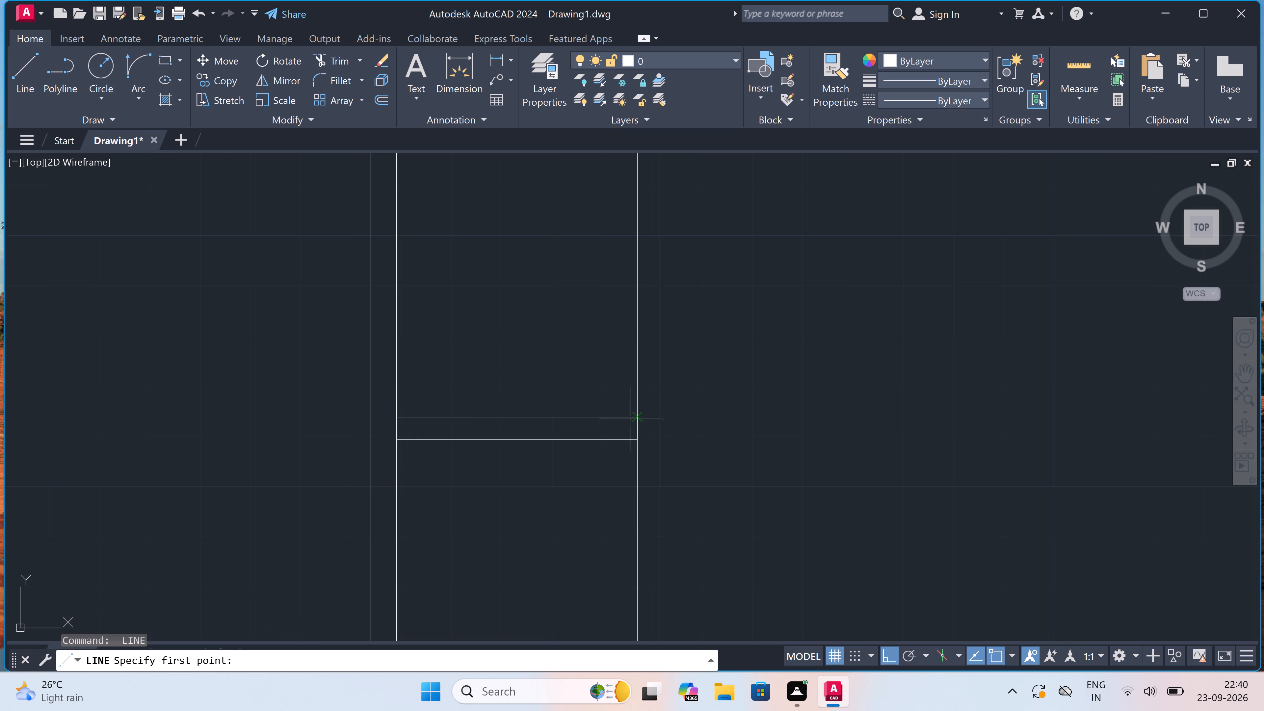
click(606, 416)
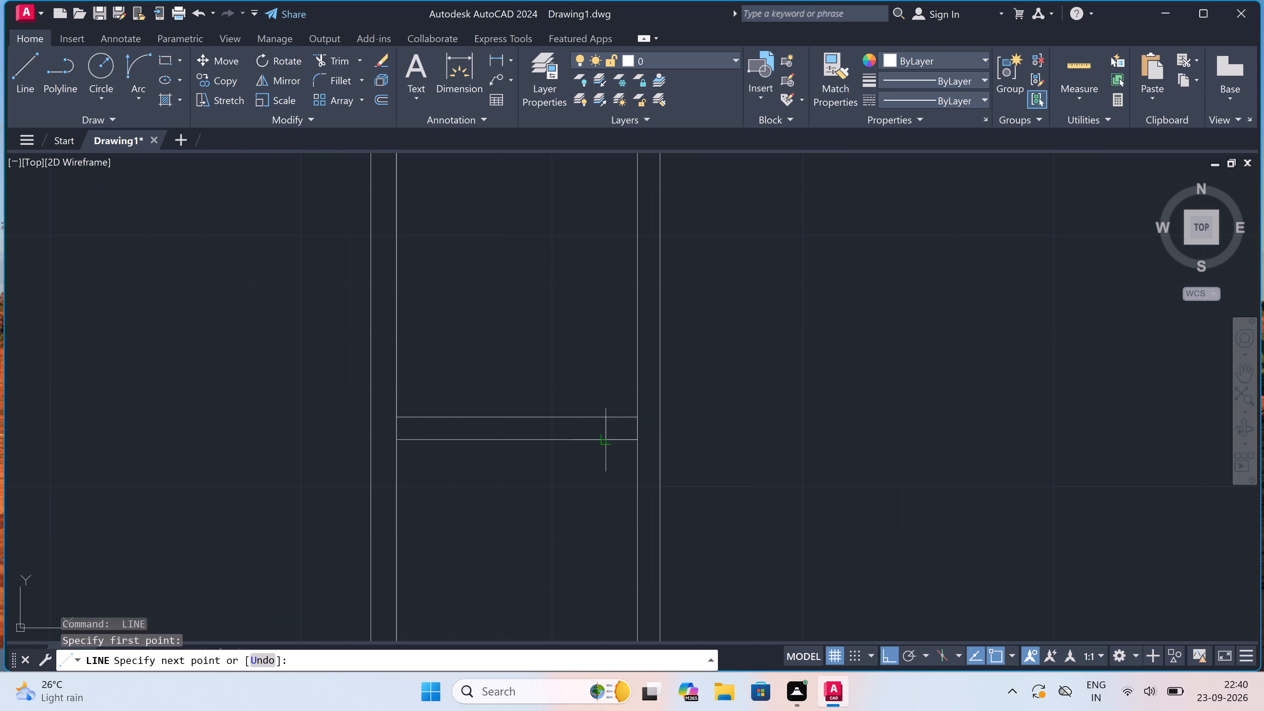
click(604, 435)
click(604, 433)
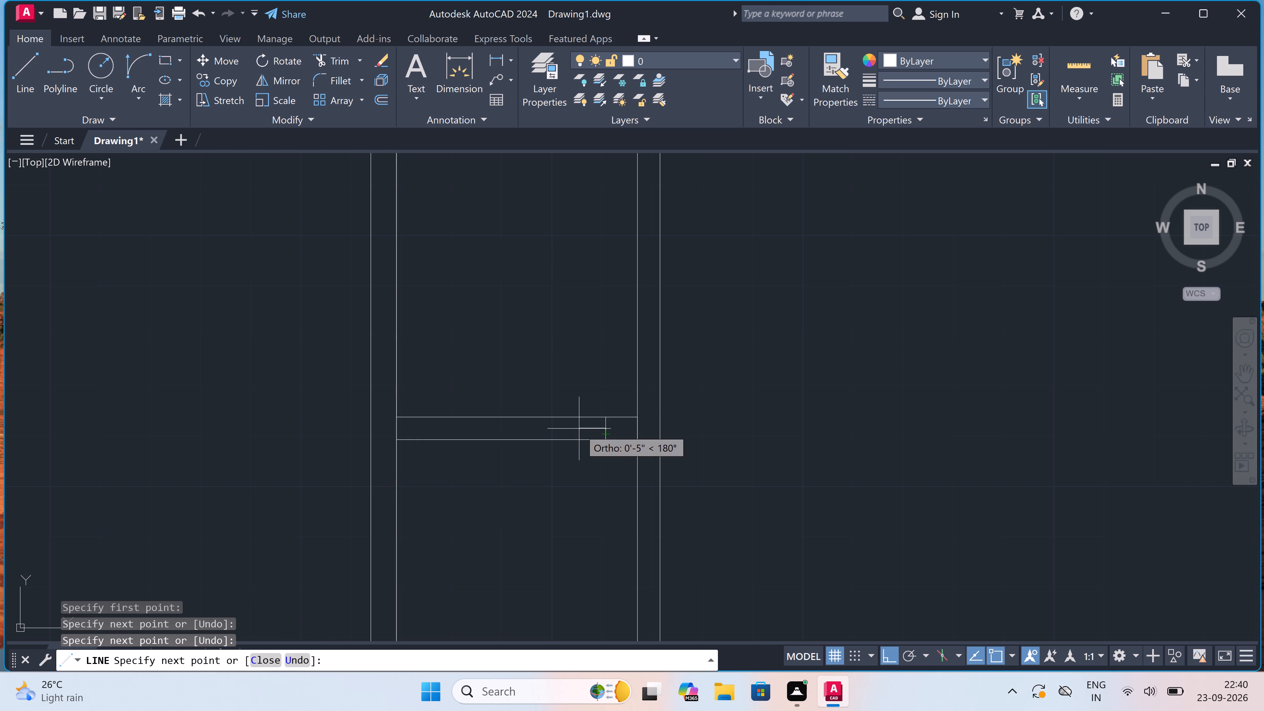
text(2")
key(space)
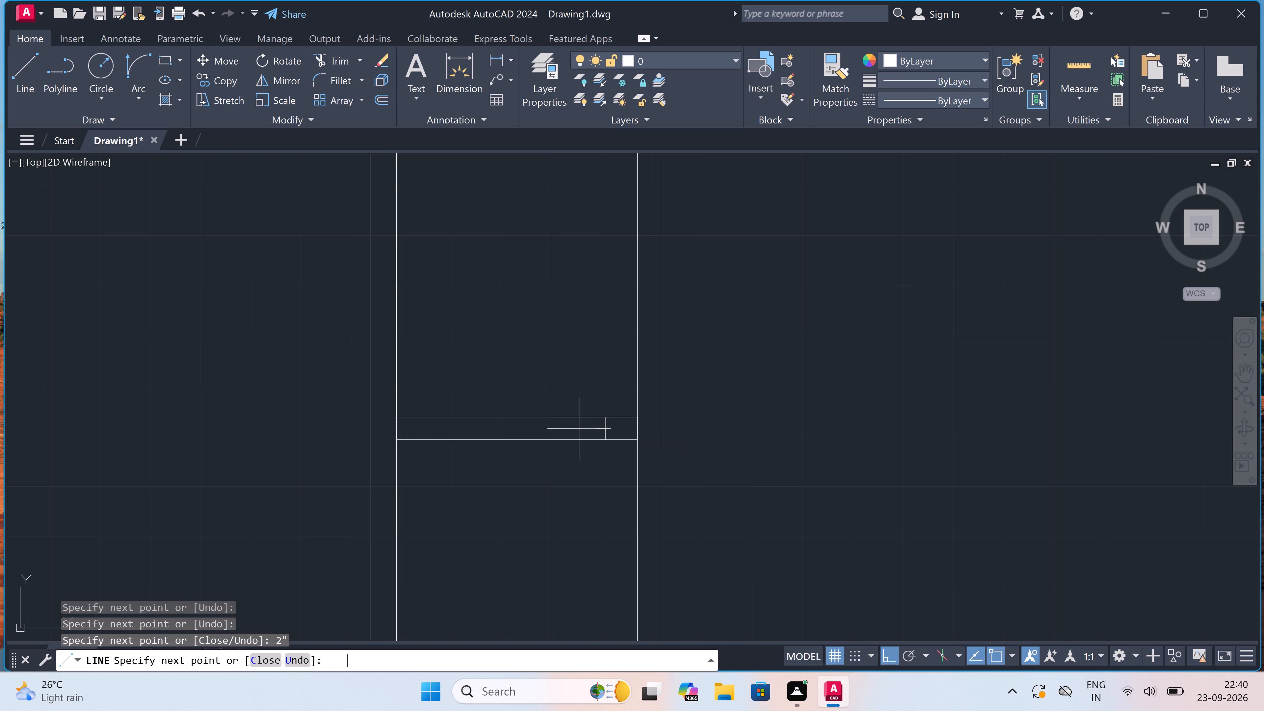
text(2')
key(space)
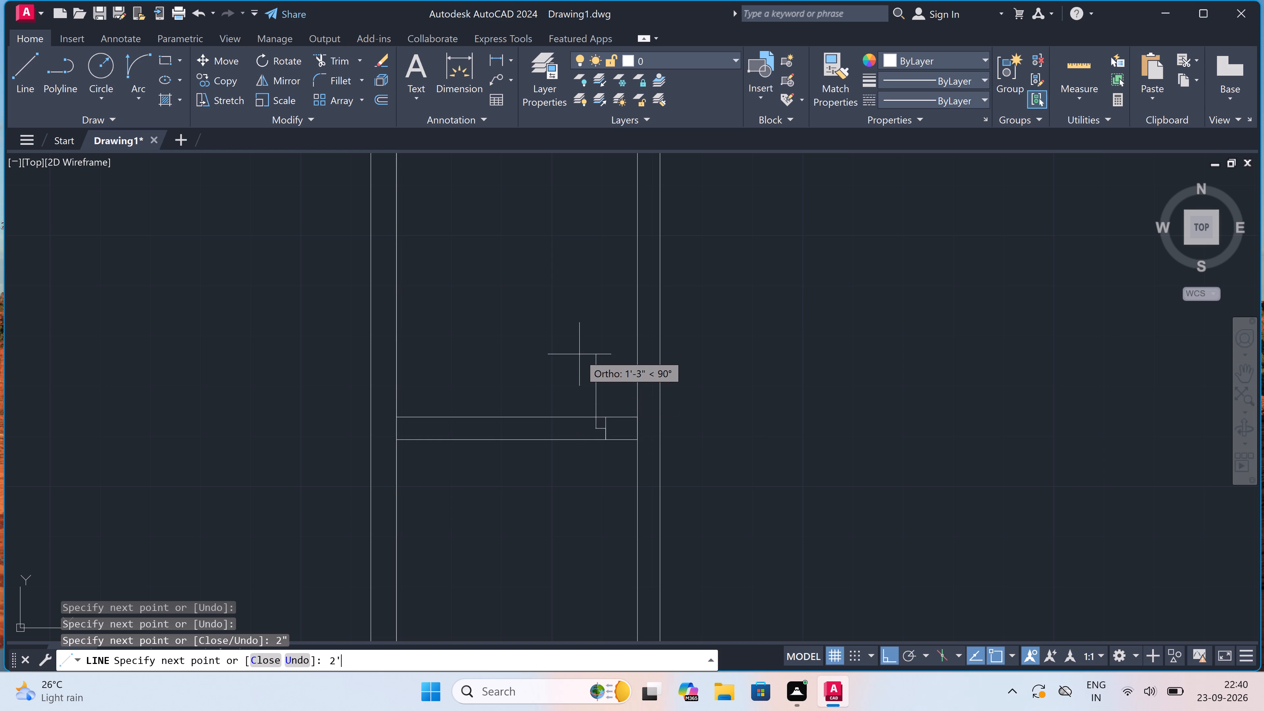
key(Escape)
Draw the opposite door jamb across the passage cross wall near its middle, with a 2" stop facing the door leaf.
key(space)
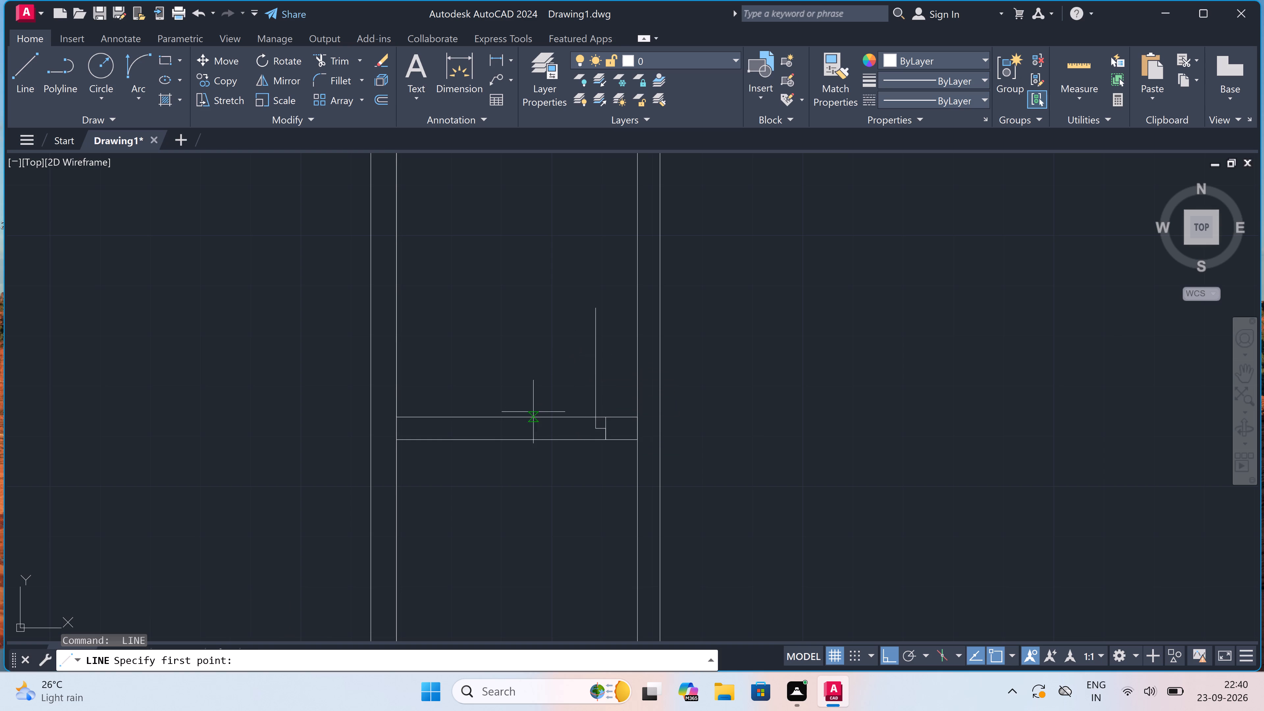
click(505, 418)
drag(505, 418, 506, 422)
scroll(506, 432, up, 1)
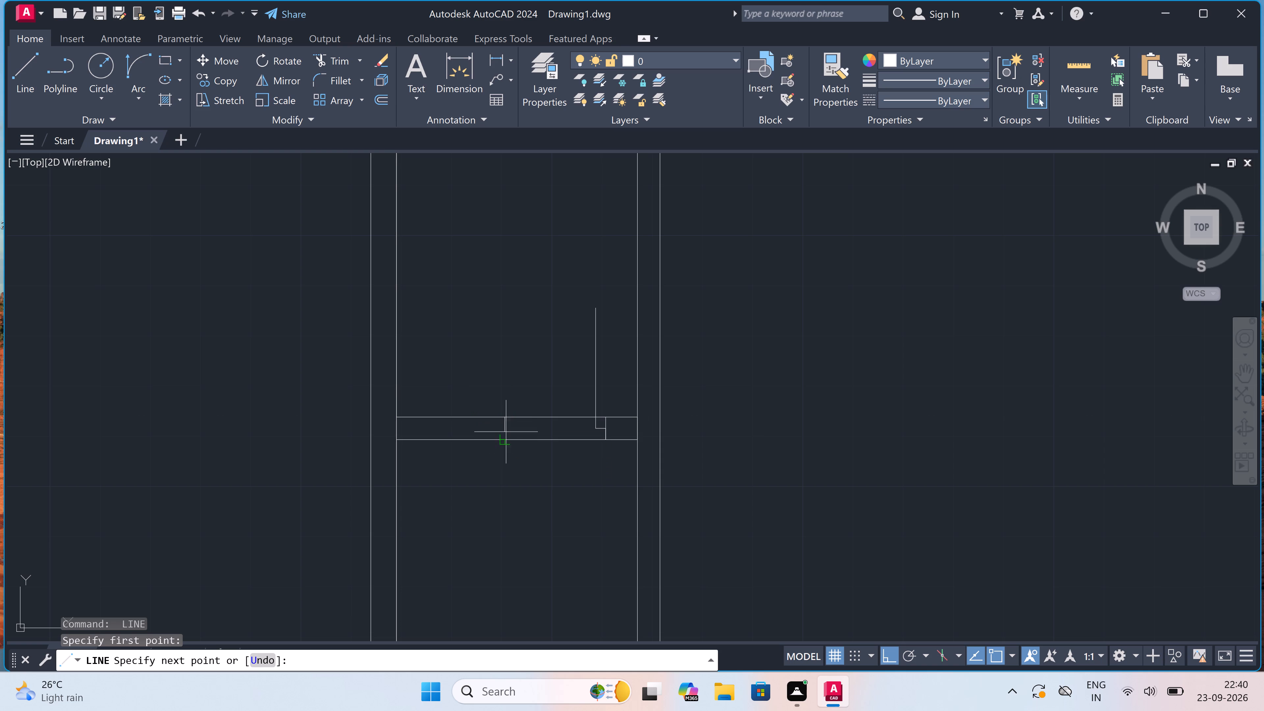
scroll(506, 432, up, 1)
click(498, 453)
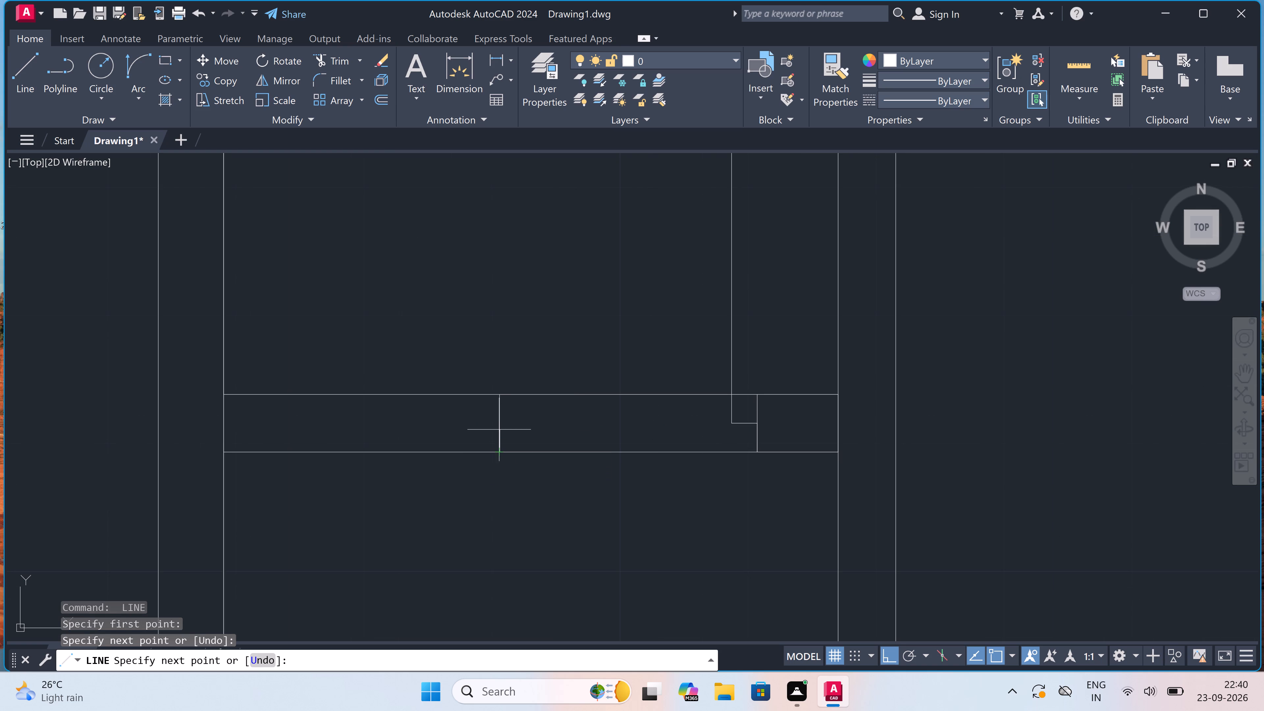
click(498, 427)
text(2")
key(space)
key(Escape)
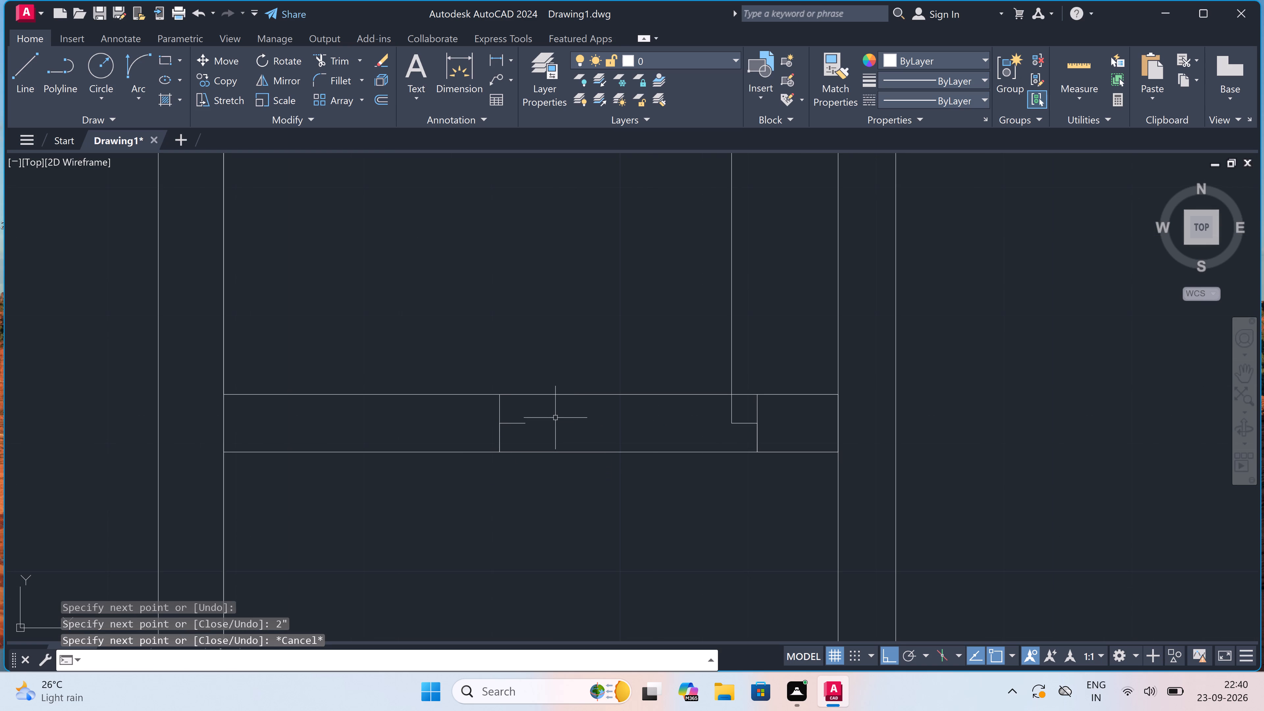
Draw the door swing arc from the end of the left jamb's stop to the top of the door leaf.
scroll(550, 428, down, 3)
scroll(556, 415, up, 2)
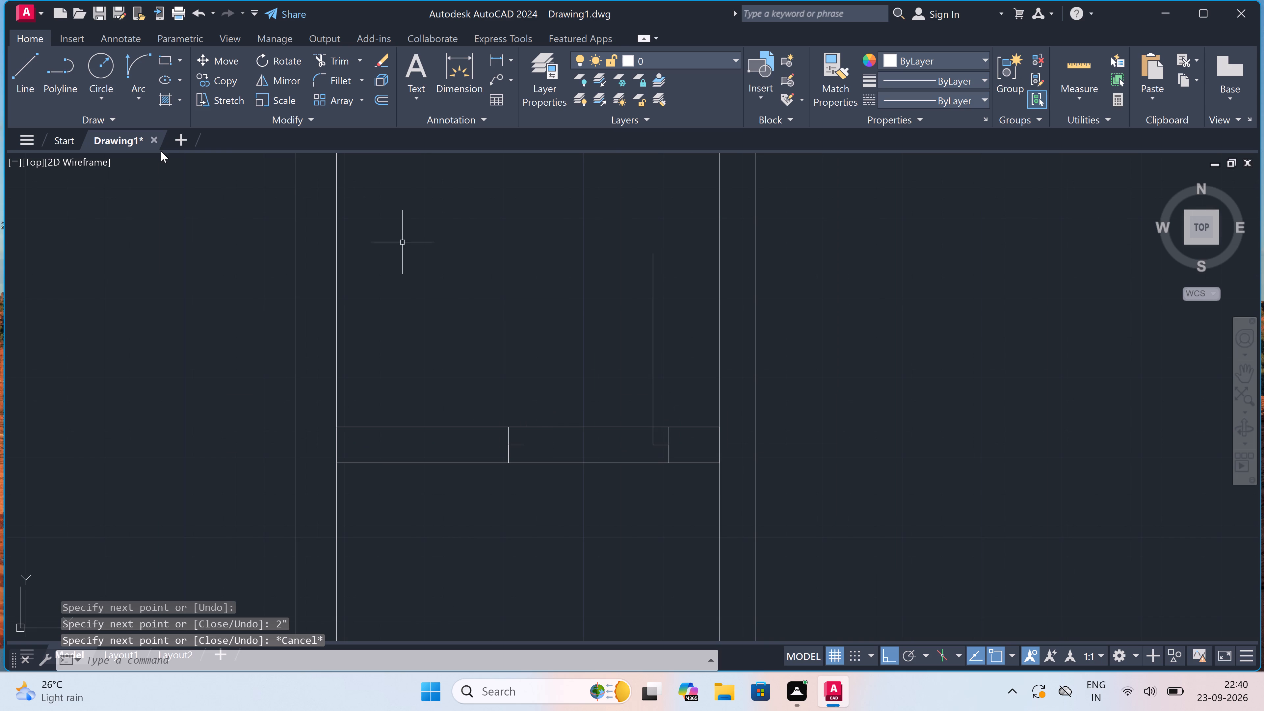
click(141, 61)
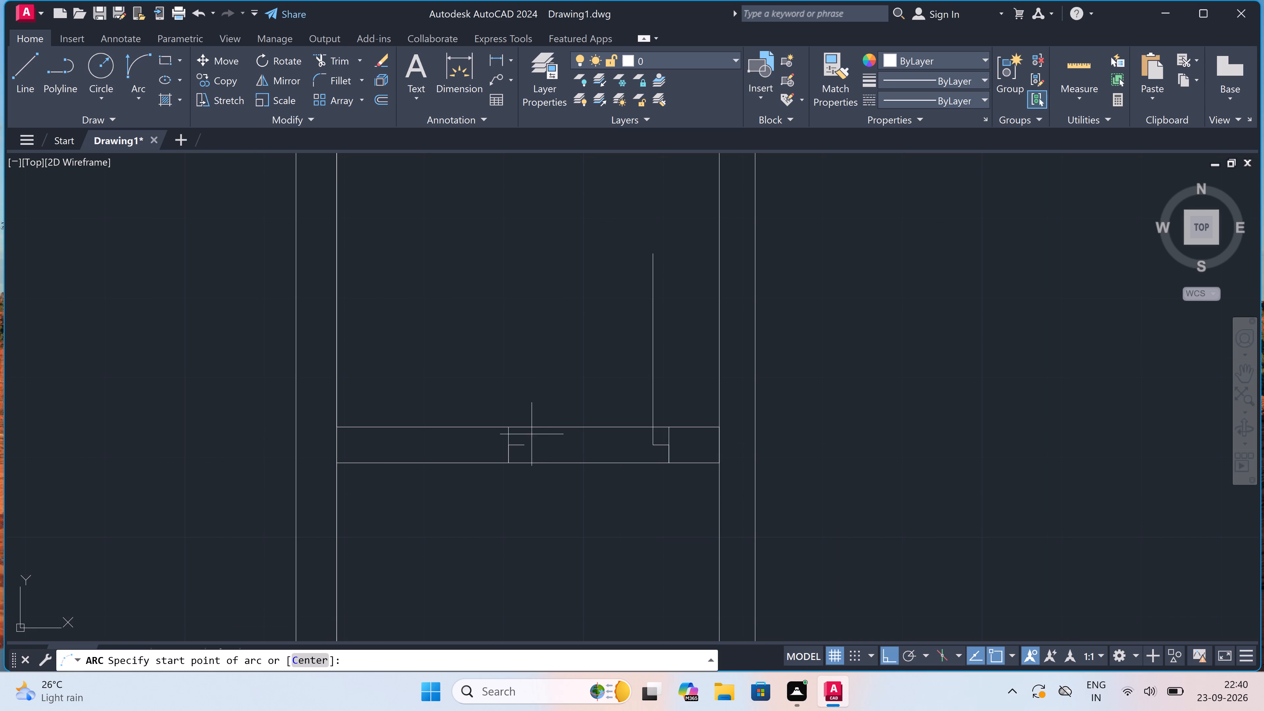
click(529, 450)
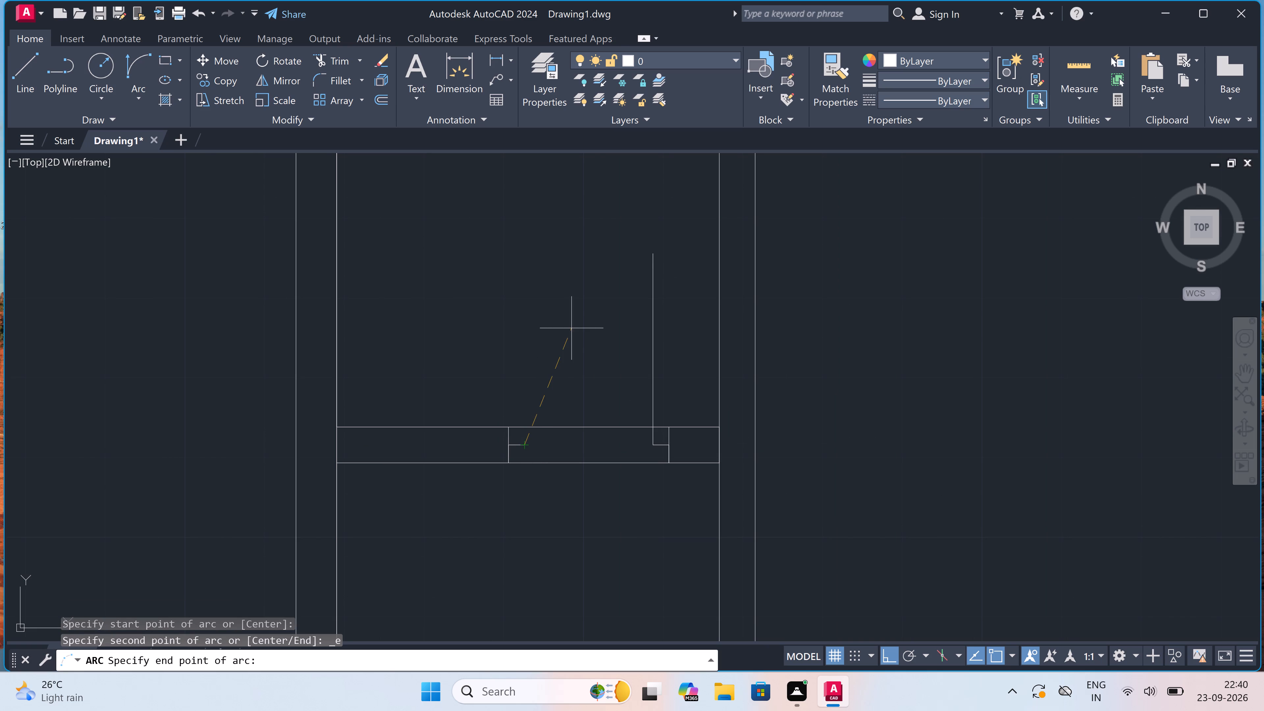
click(655, 251)
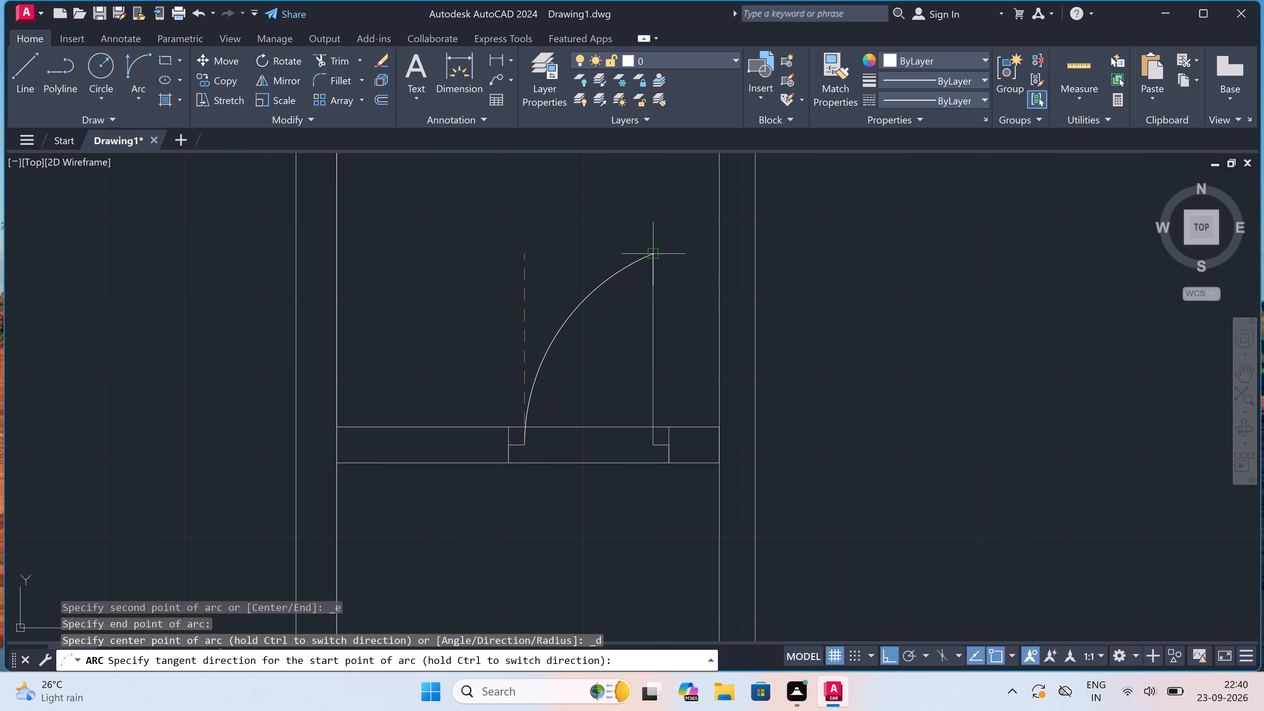
click(620, 246)
Trim the cross wall lines out of the door opening and open the wall junctions at both ends of the cross wall.
text(tr)
key(space)
scroll(620, 246, down, 2)
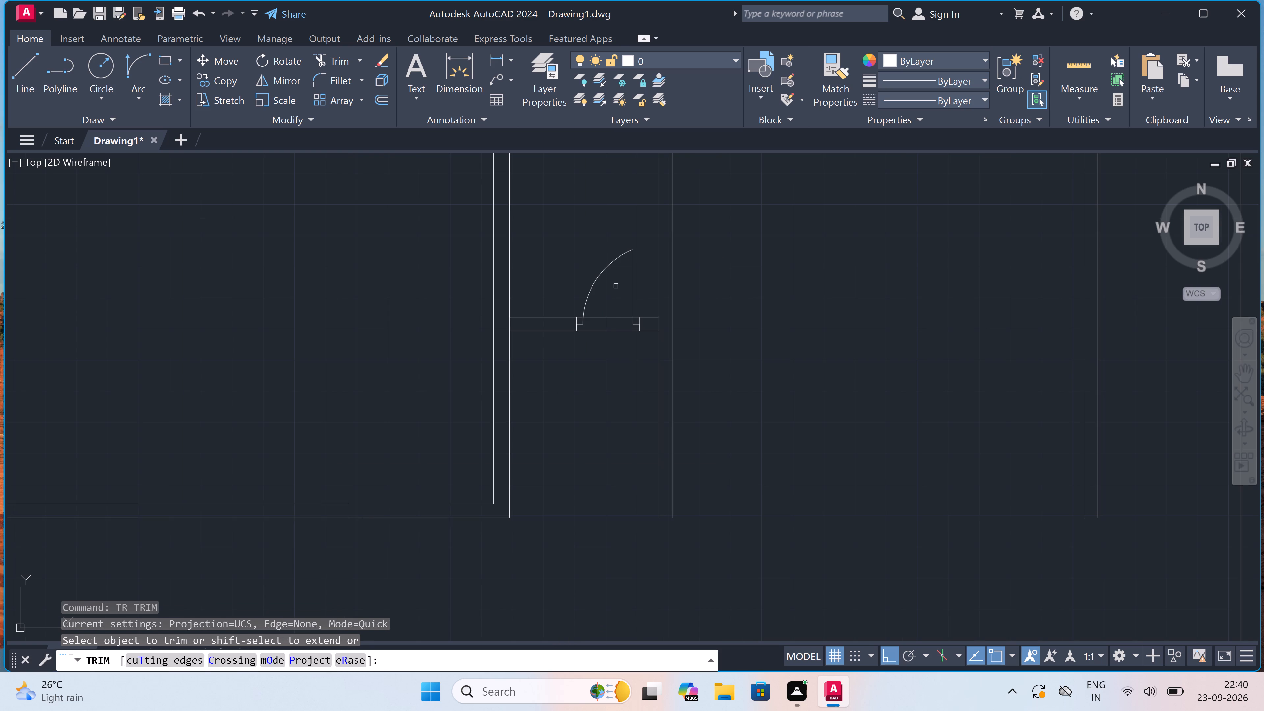
drag(616, 286, 616, 293)
click(604, 373)
scroll(640, 331, up, 2)
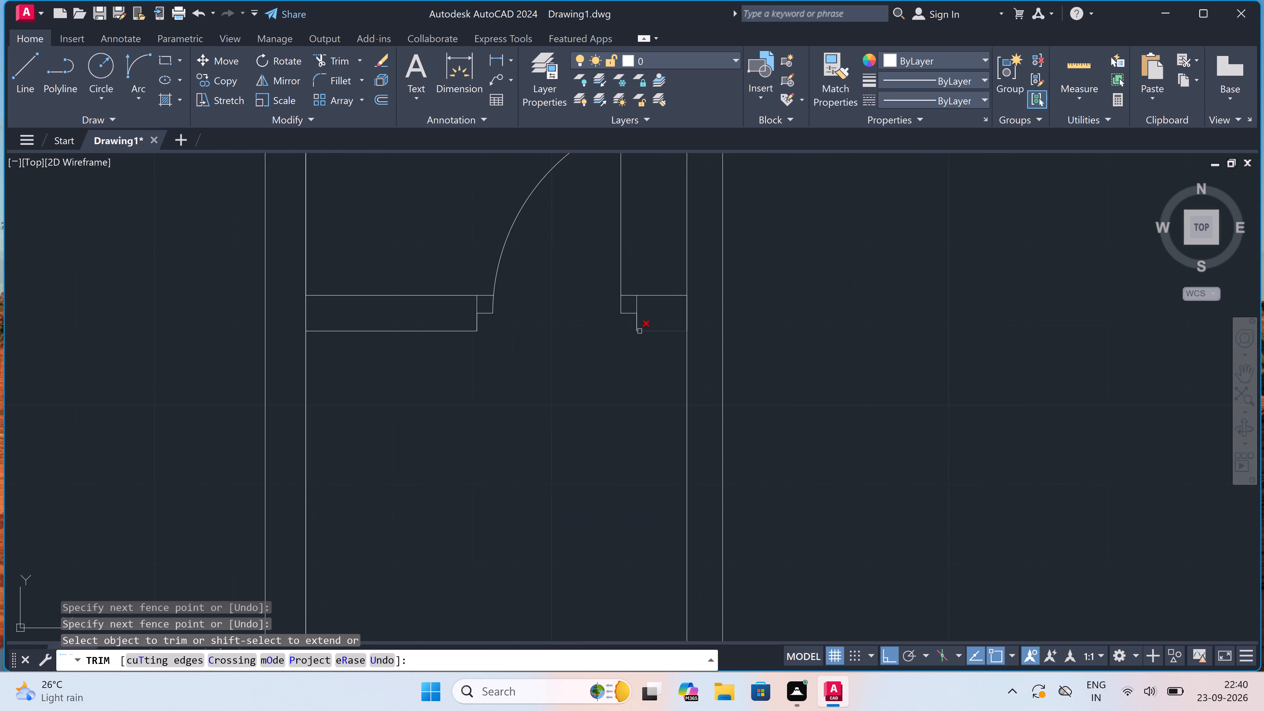
drag(668, 322, 675, 322)
double_click(716, 317)
click(317, 308)
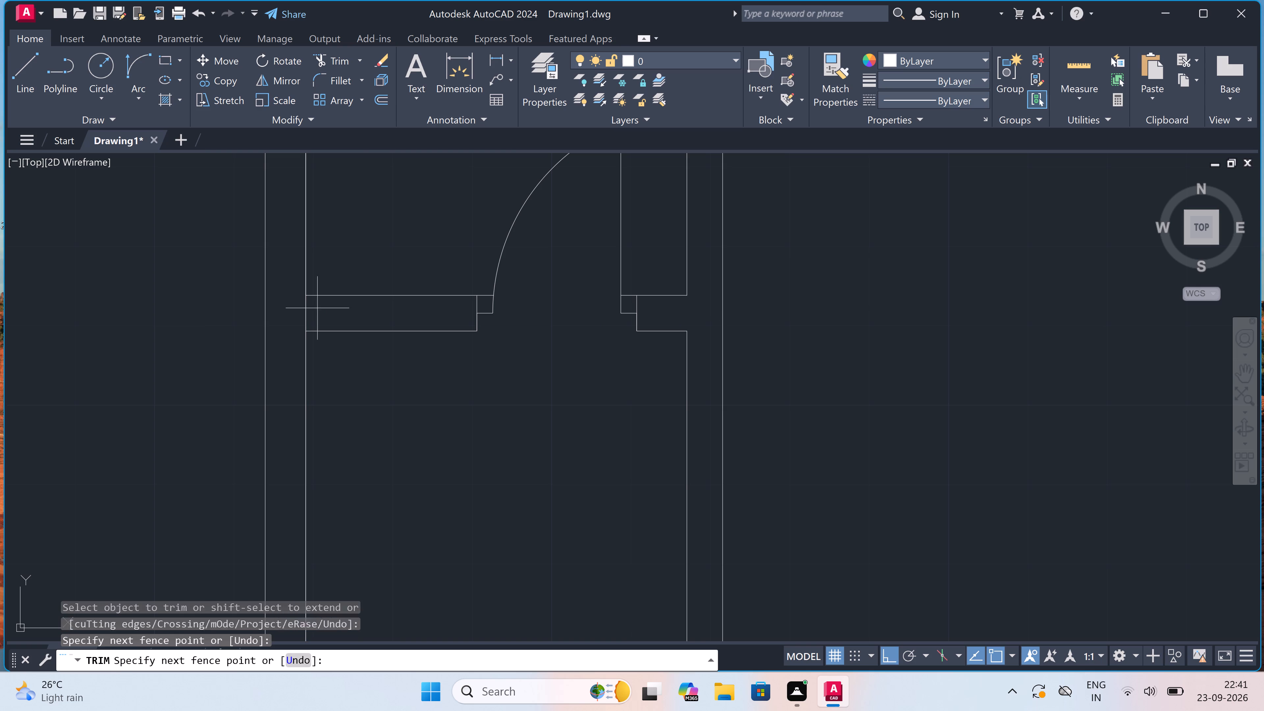
click(296, 314)
key(Escape)
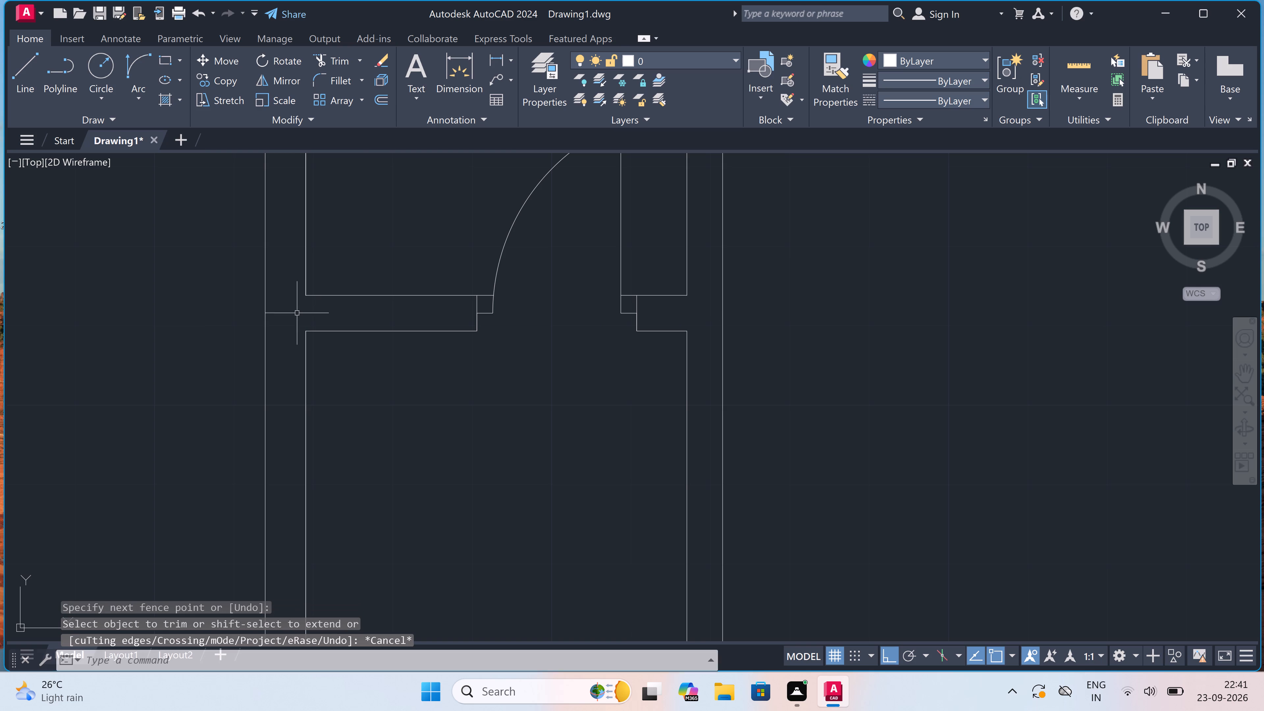
Draw a 4.5" thick bottom wall from the closed left room's corner to the second partition, ending its inner line at the first partition.
scroll(344, 302, down, 4)
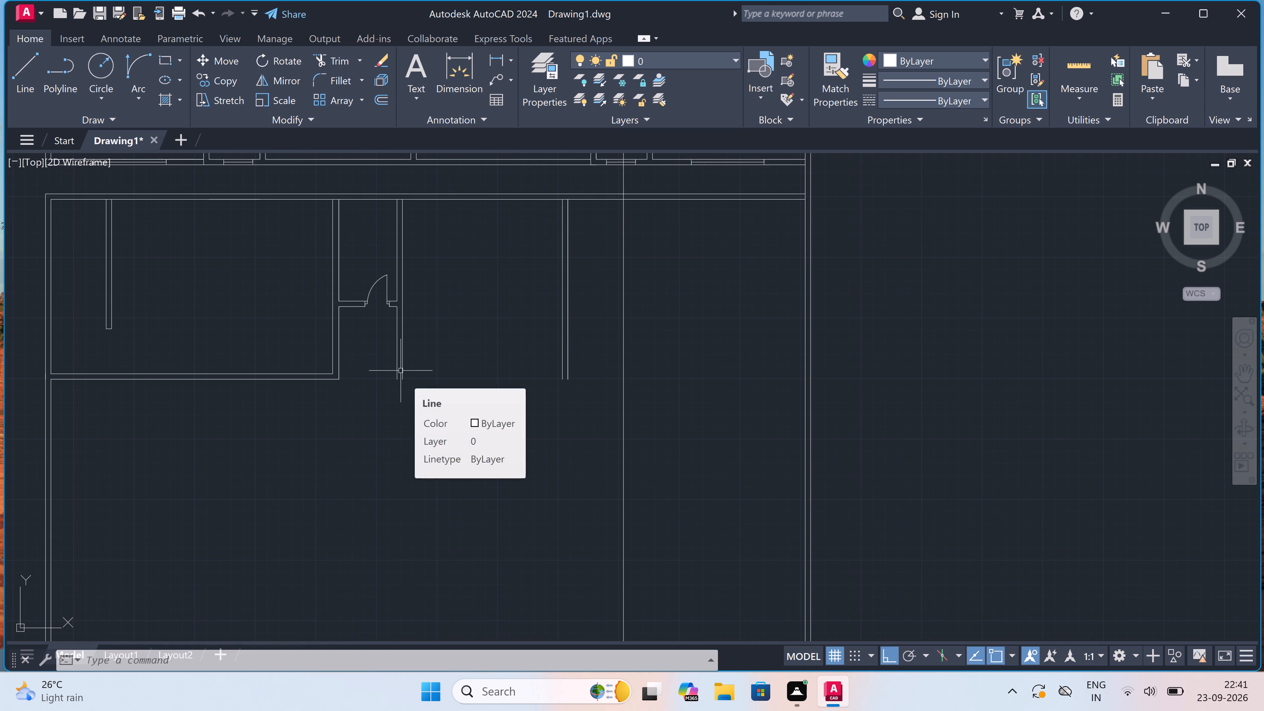
scroll(410, 365, up, 1)
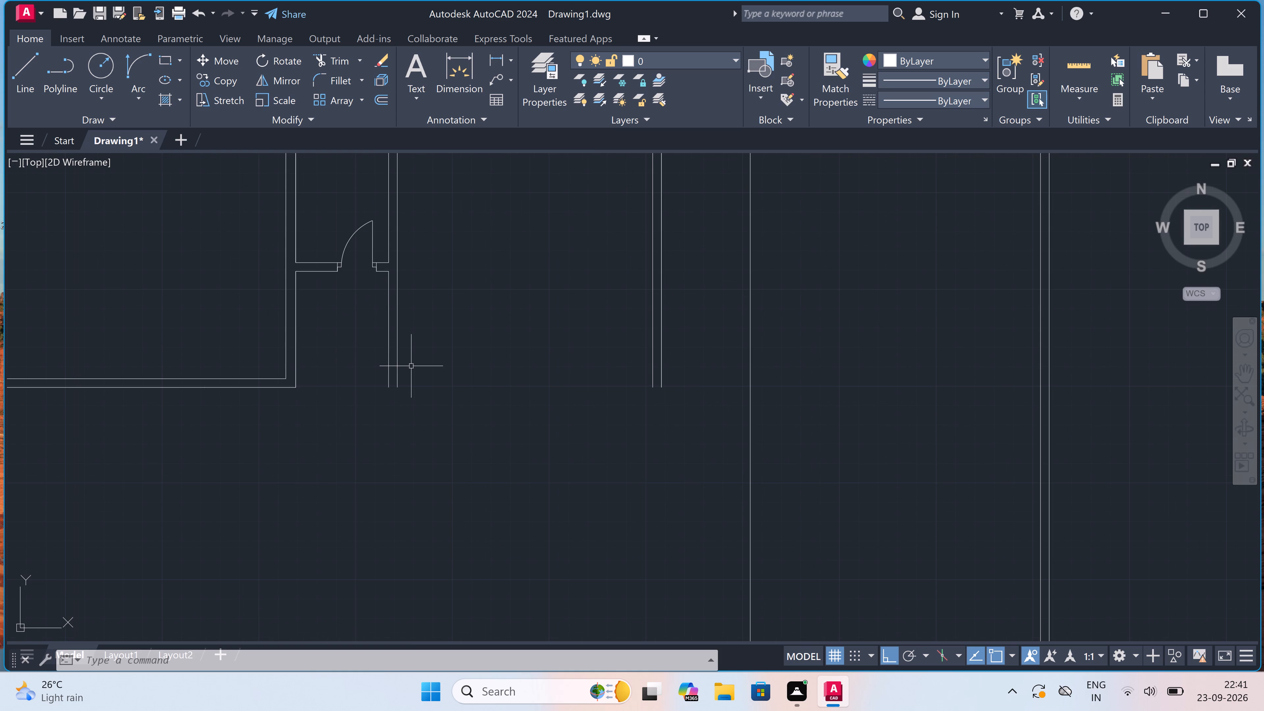
text(l)
key(space)
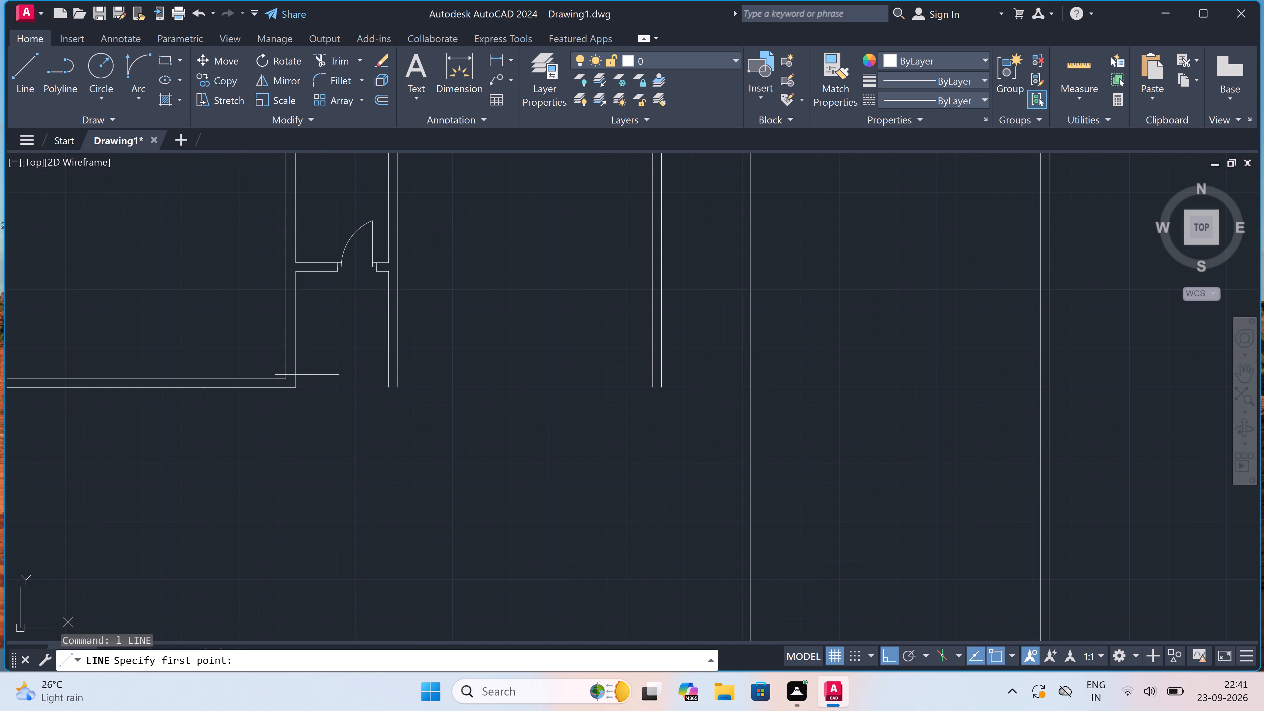
drag(287, 388, 292, 388)
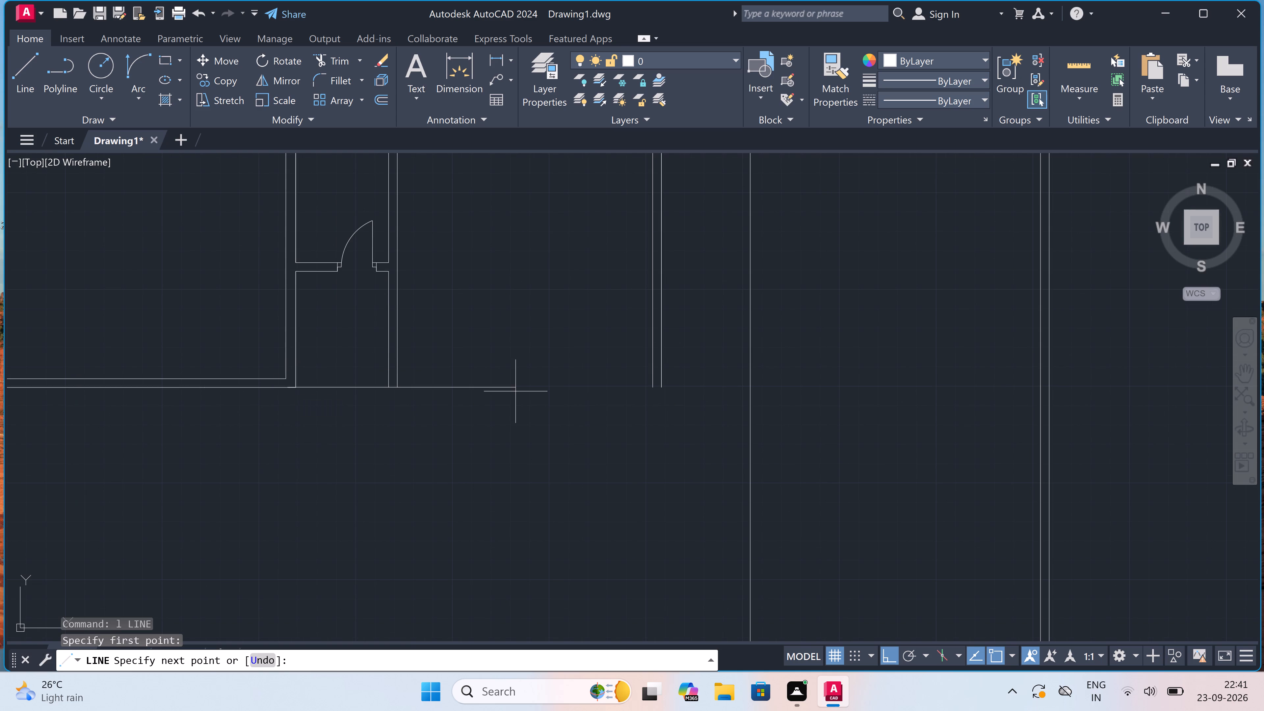
click(660, 386)
key(4)
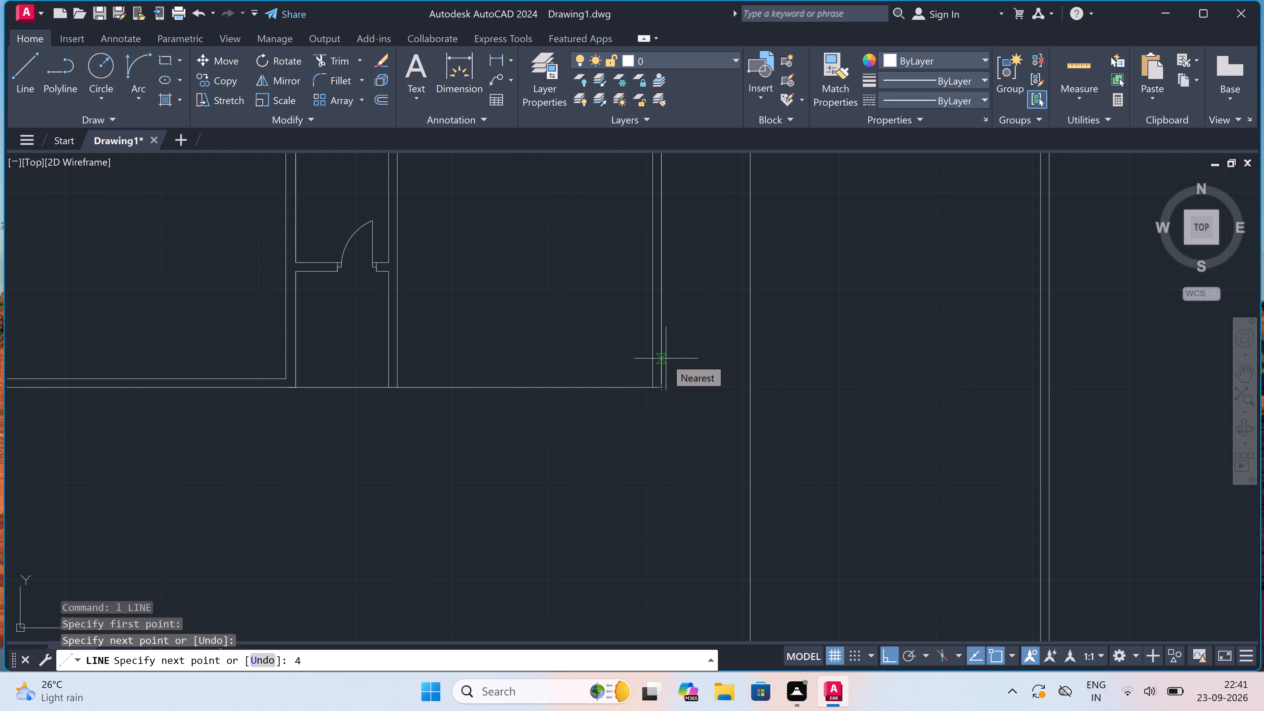
text(.5")
key(space)
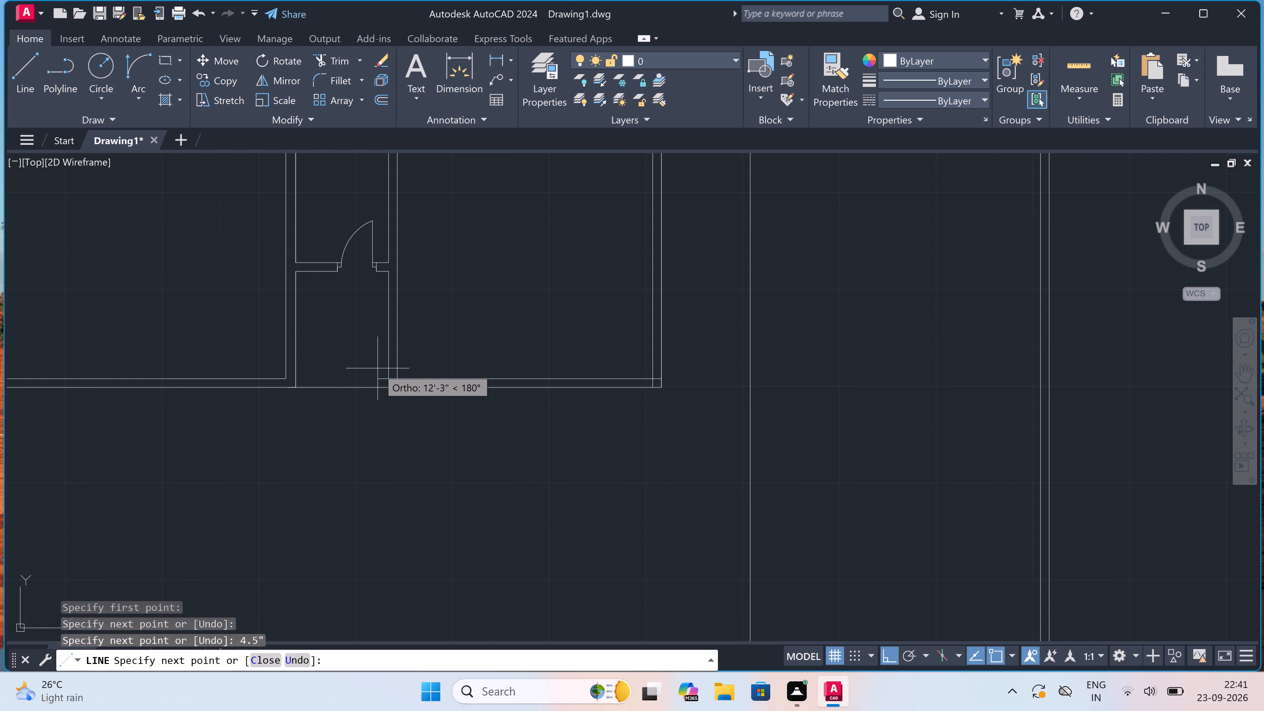
click(389, 376)
key(Escape)
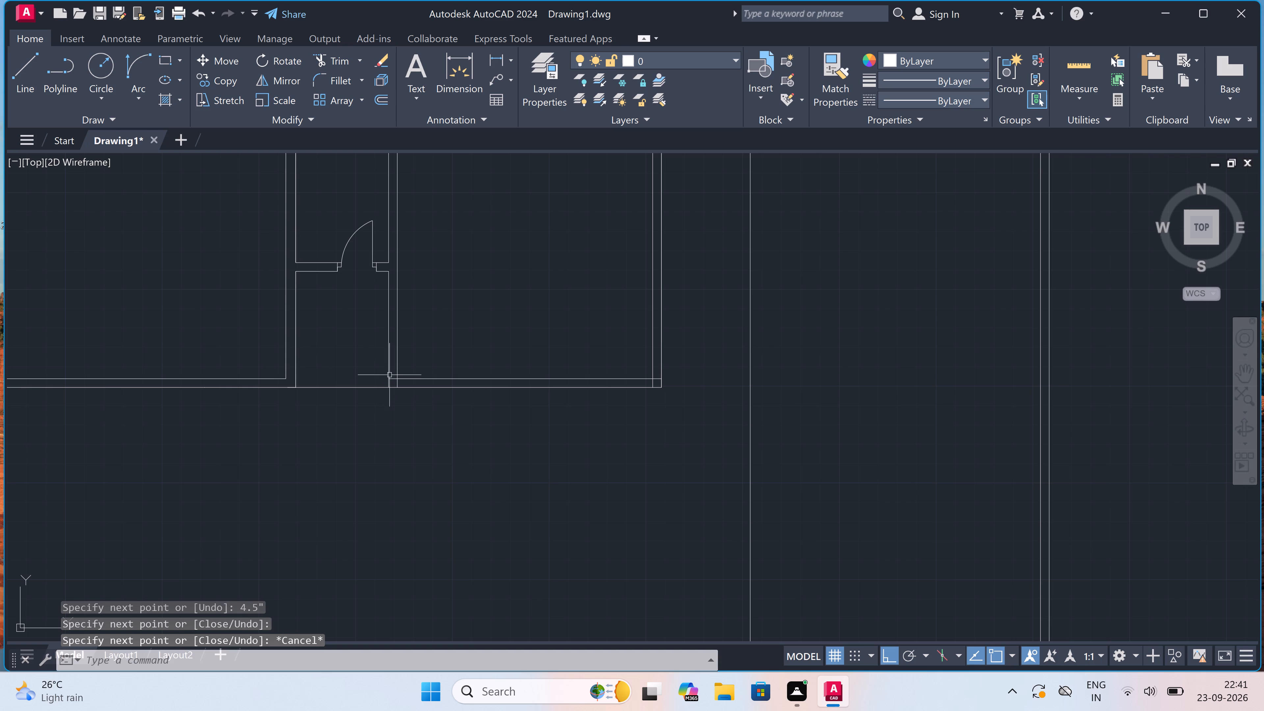
Trim the bottom wall's outer line across the passage between the left room and the right room.
key(t)
key(r)
key(space)
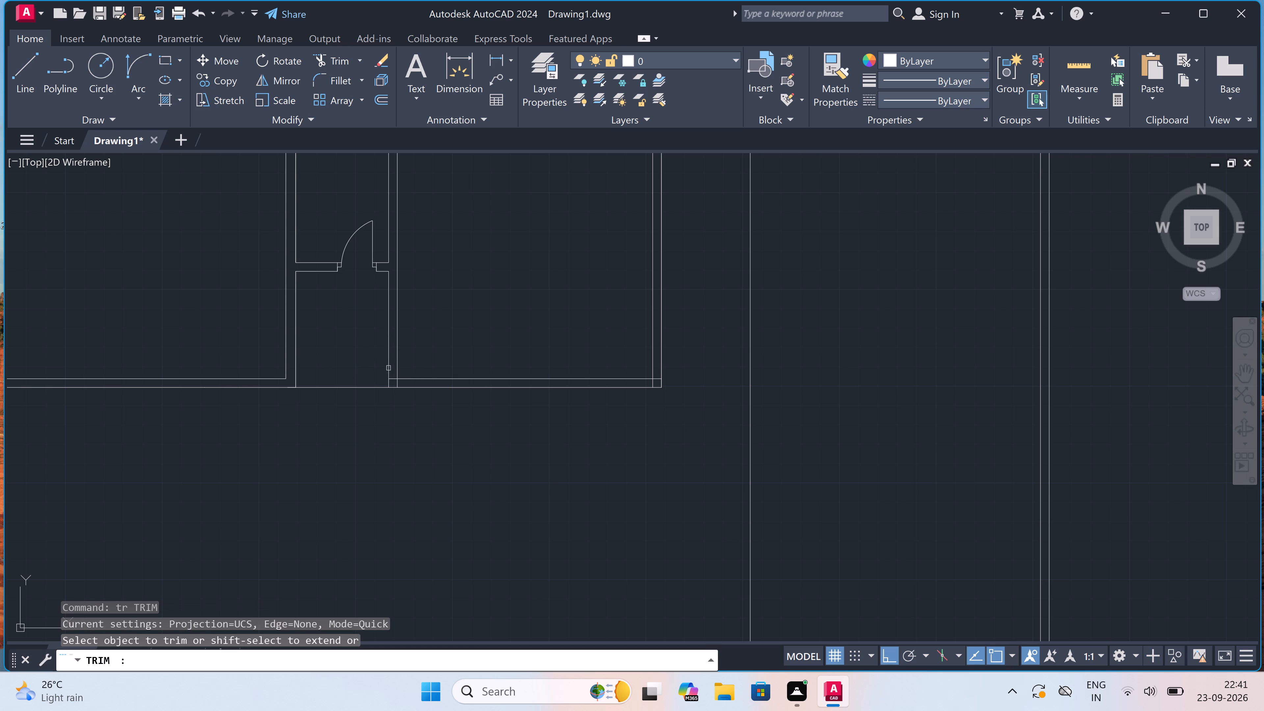
drag(365, 376, 366, 380)
click(364, 411)
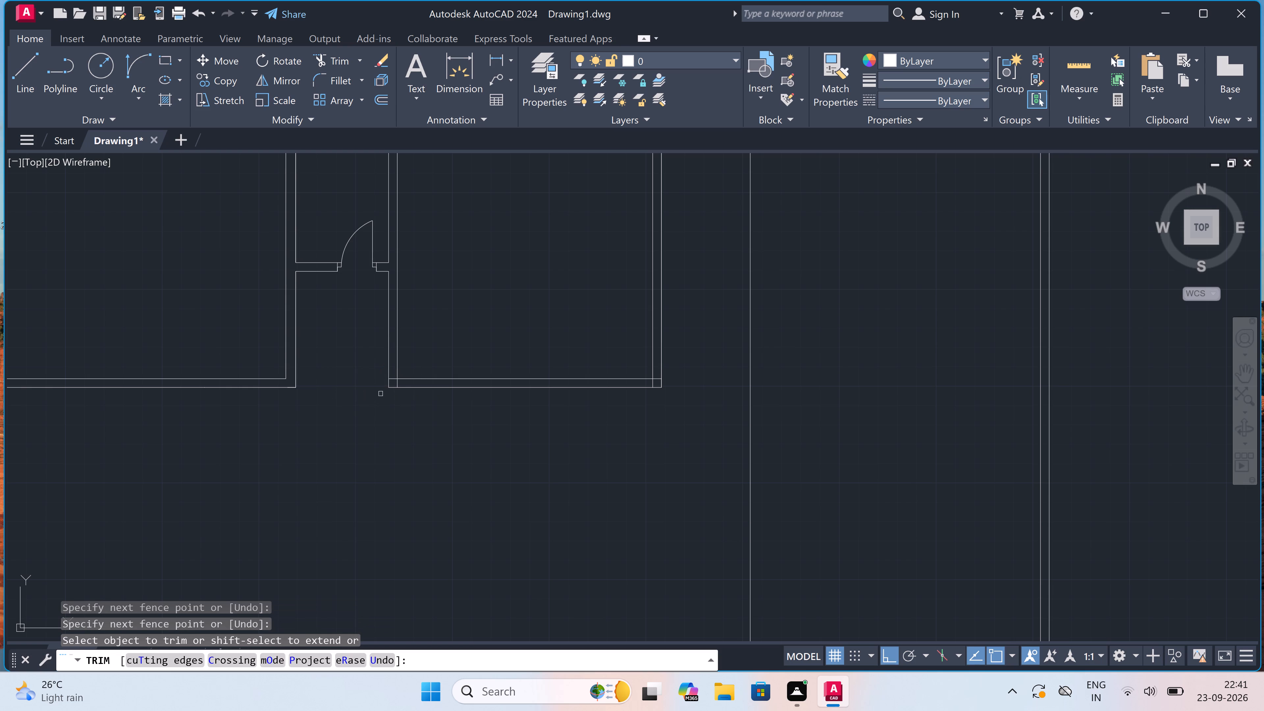
Trim the overlapping wall lines at both bottom corners of the right room to form clean corners.
scroll(382, 390, up, 2)
scroll(416, 353, up, 2)
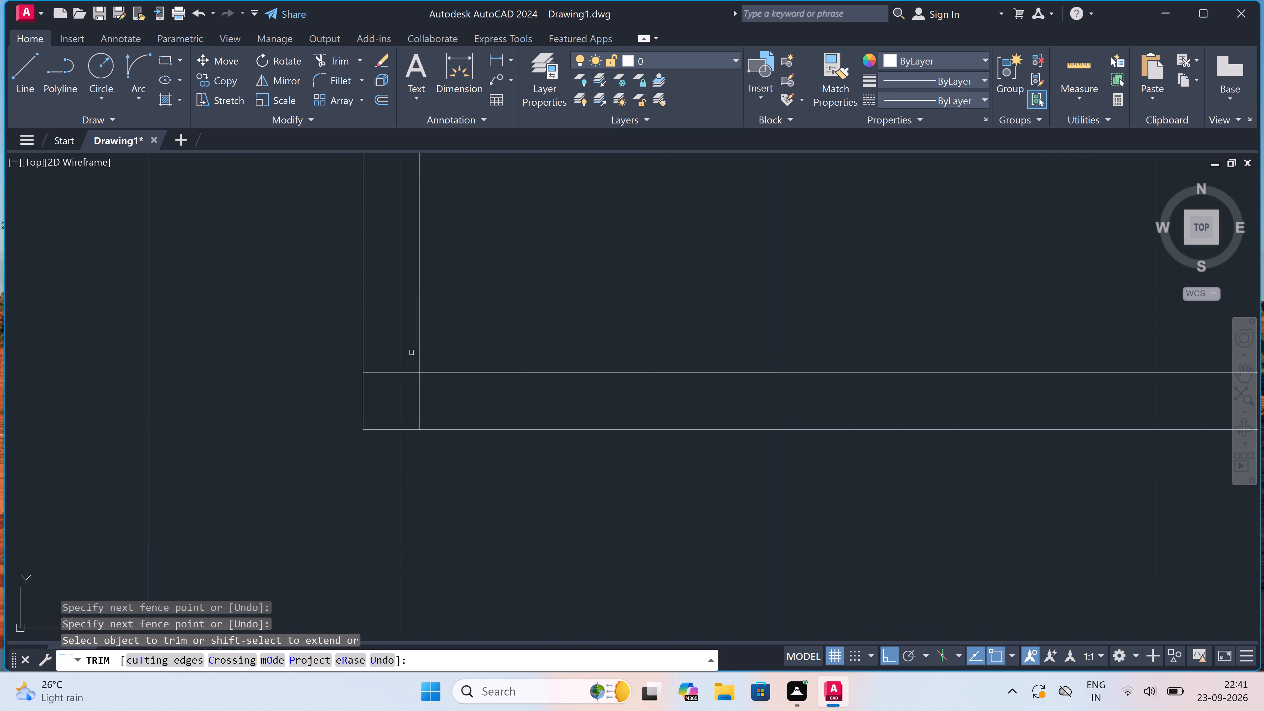
drag(390, 363, 392, 366)
double_click(389, 387)
drag(392, 390, 402, 390)
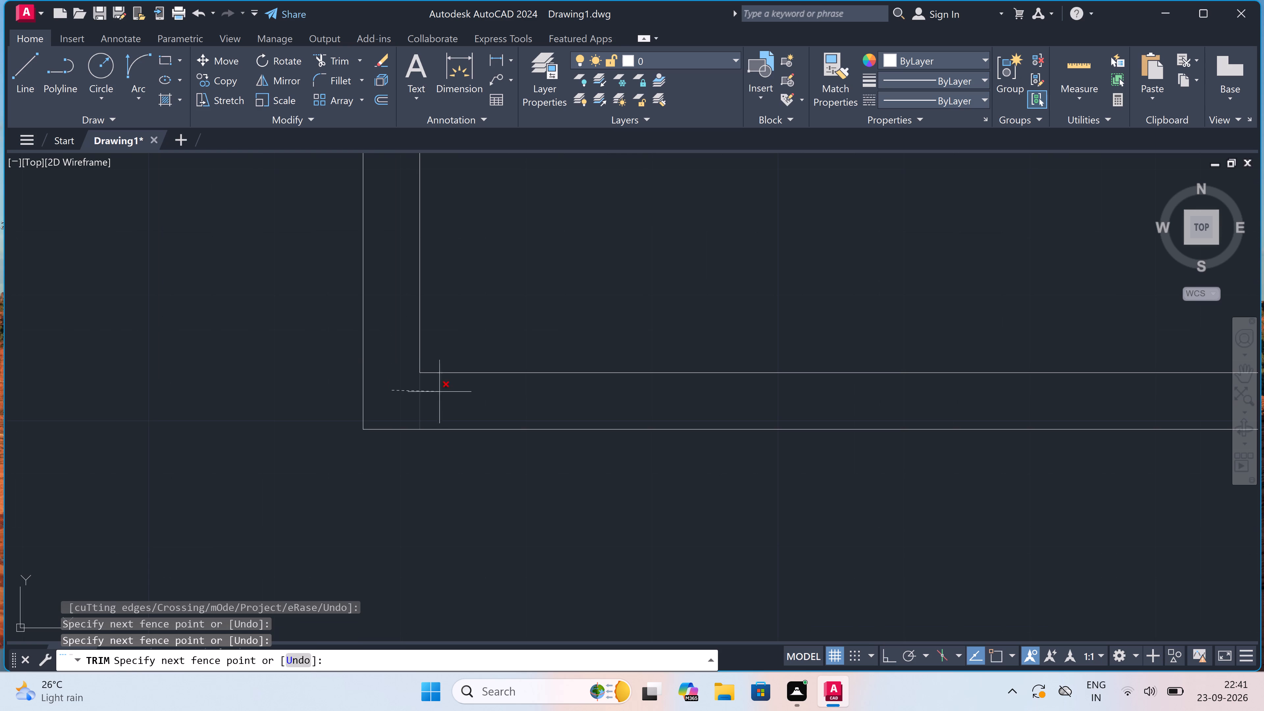
click(439, 392)
scroll(439, 393, down, 5)
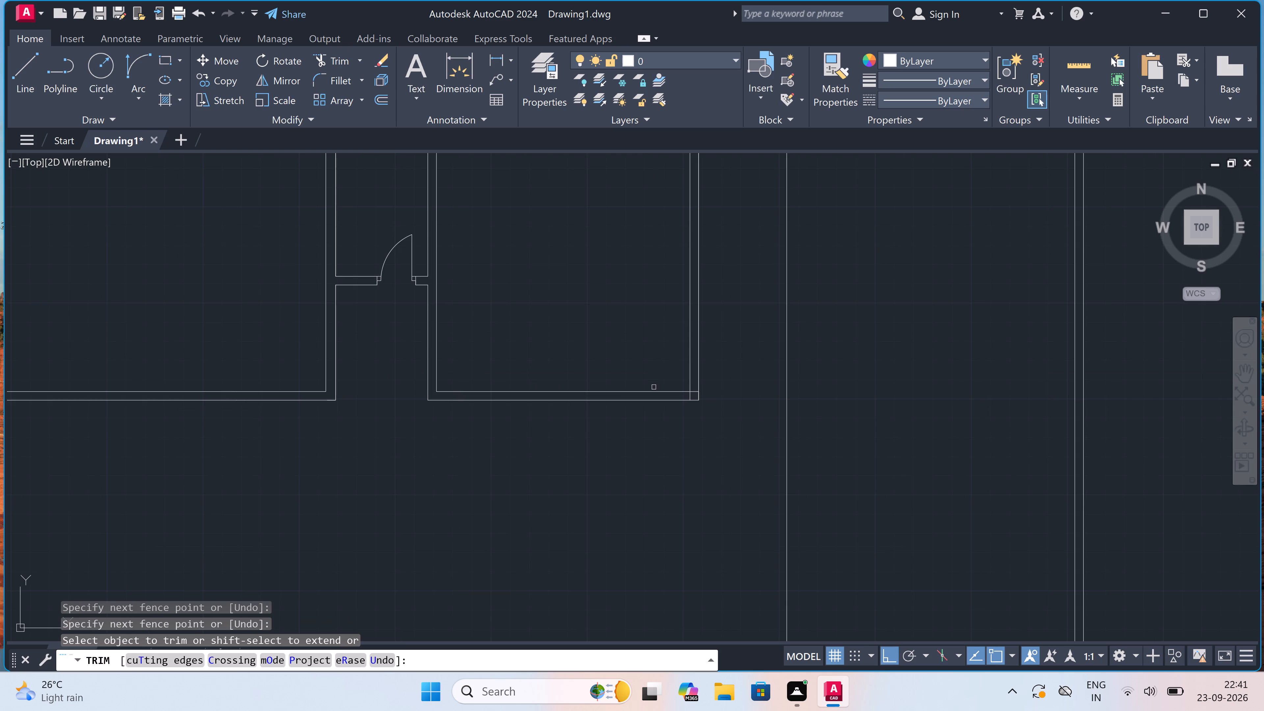
scroll(695, 392, up, 4)
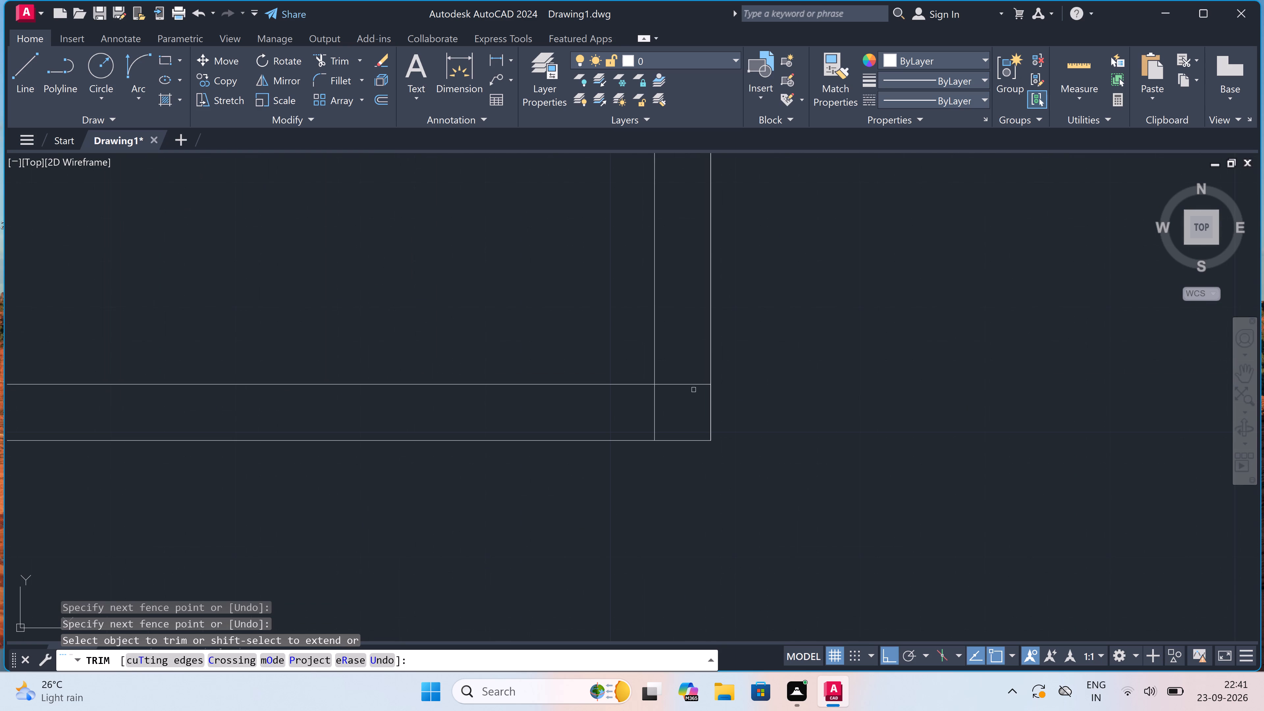
click(689, 383)
drag(677, 410, 674, 412)
click(625, 426)
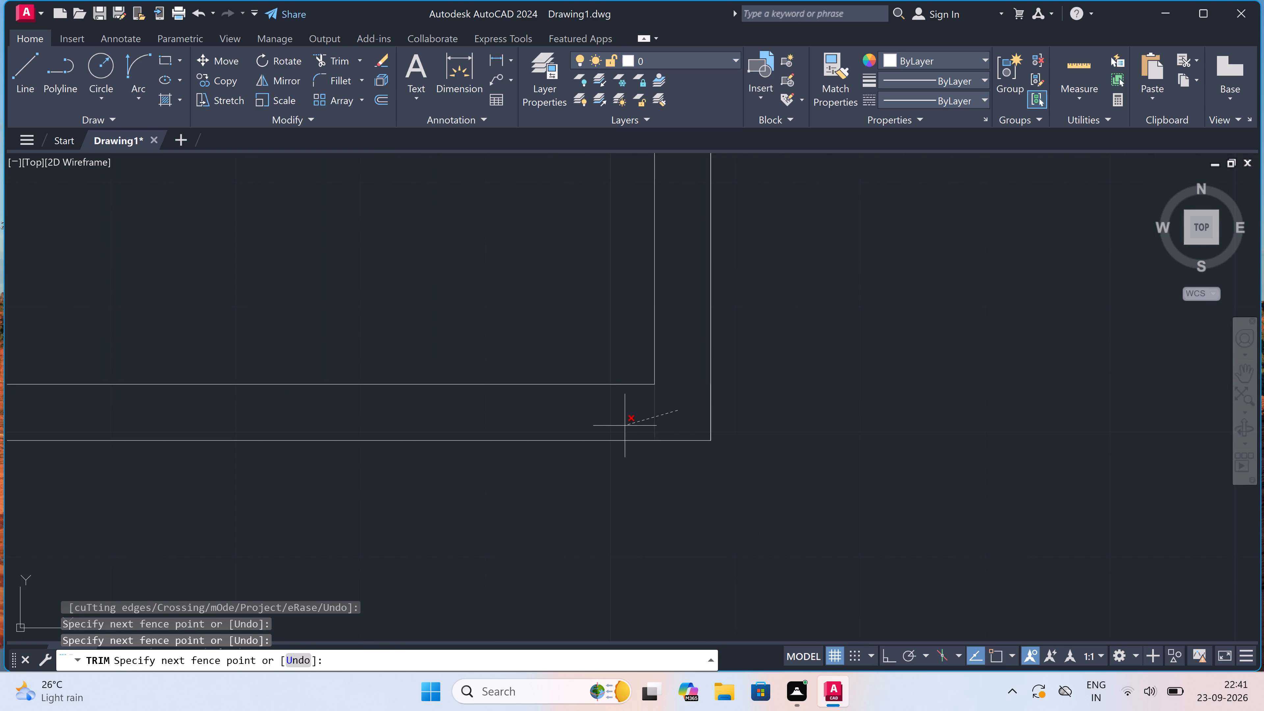
scroll(625, 424, down, 5)
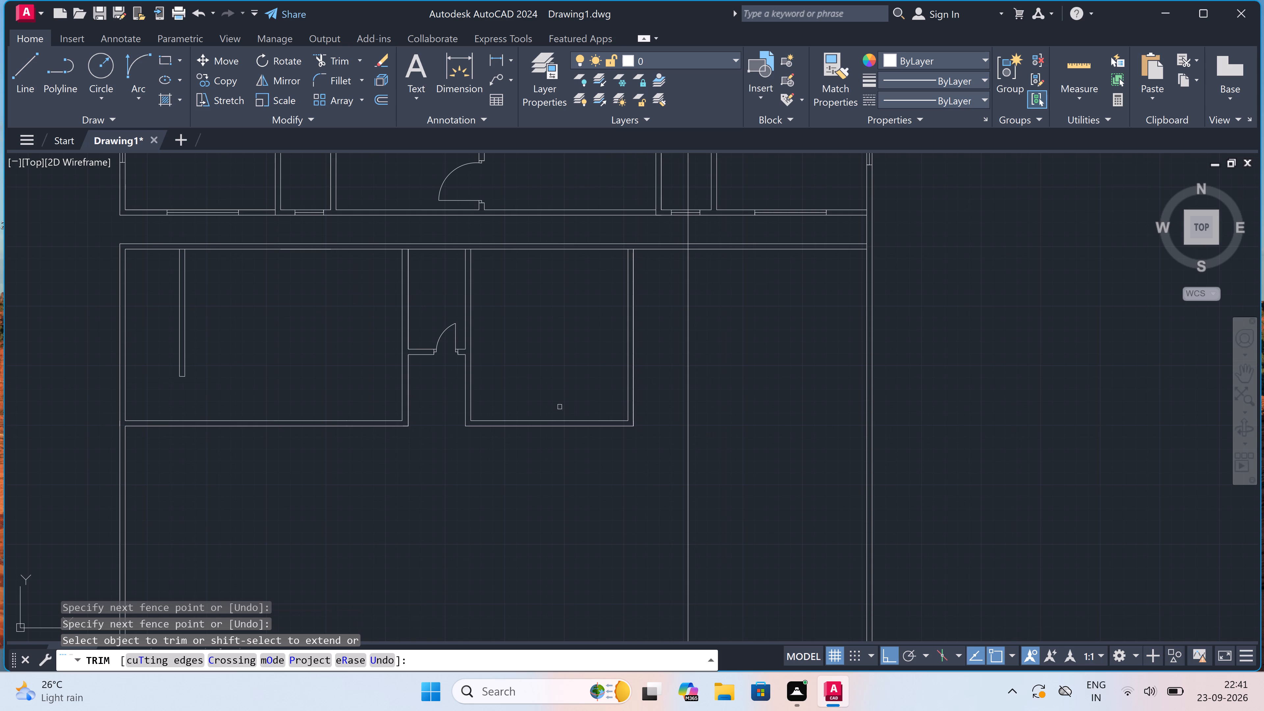
scroll(508, 409, up, 2)
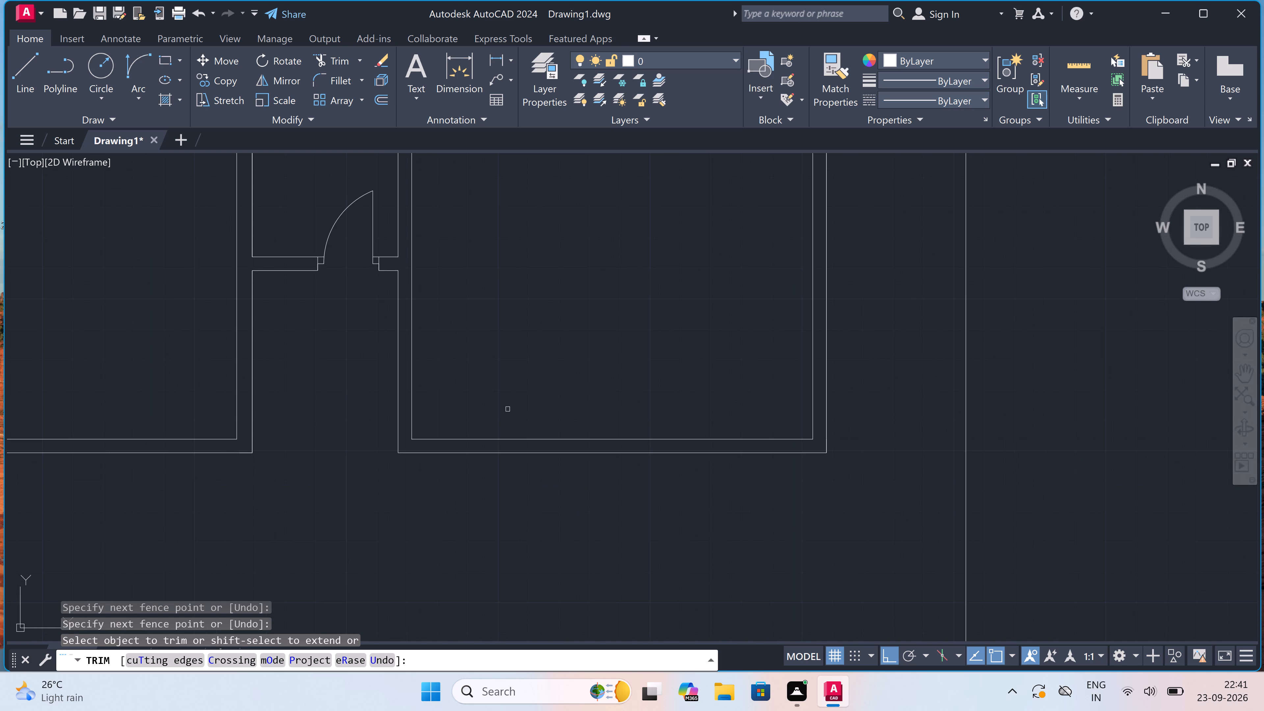
key(Escape)
Draw a door jamb across the right room's bottom wall near its left corner, with a 2" stop and a 3' door leaf going up.
text(l)
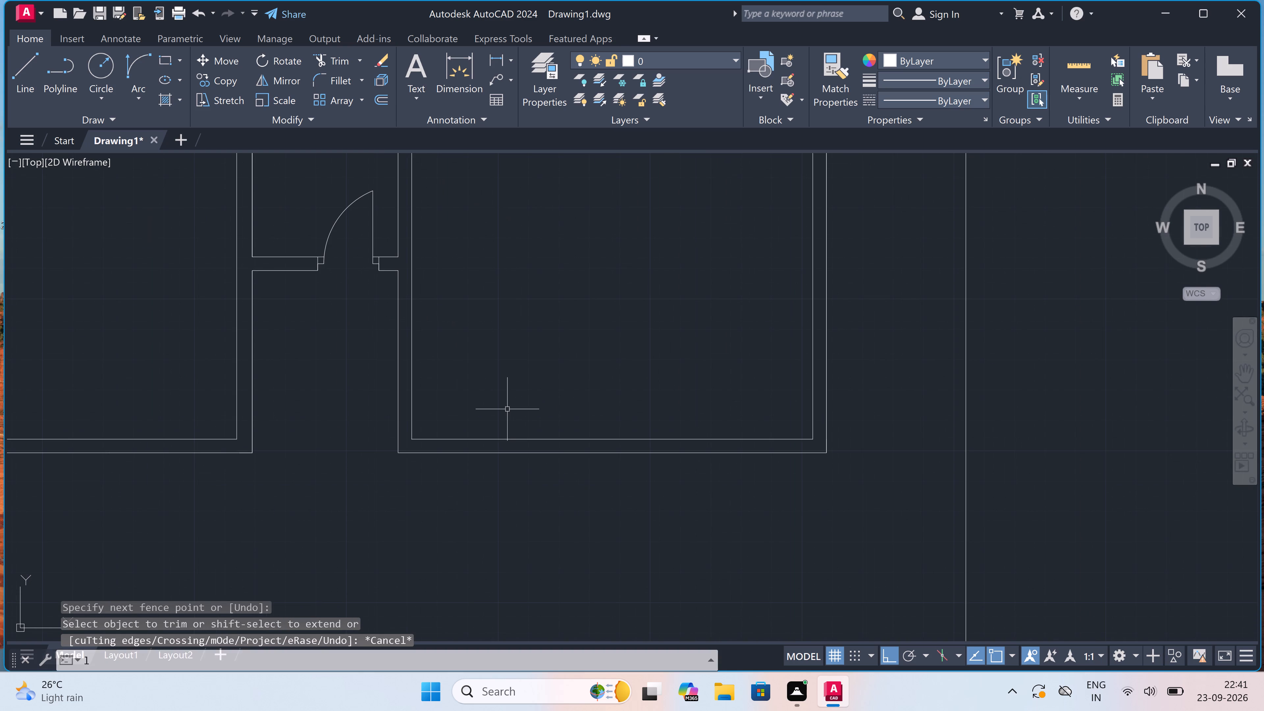
key(space)
scroll(453, 426, up, 1)
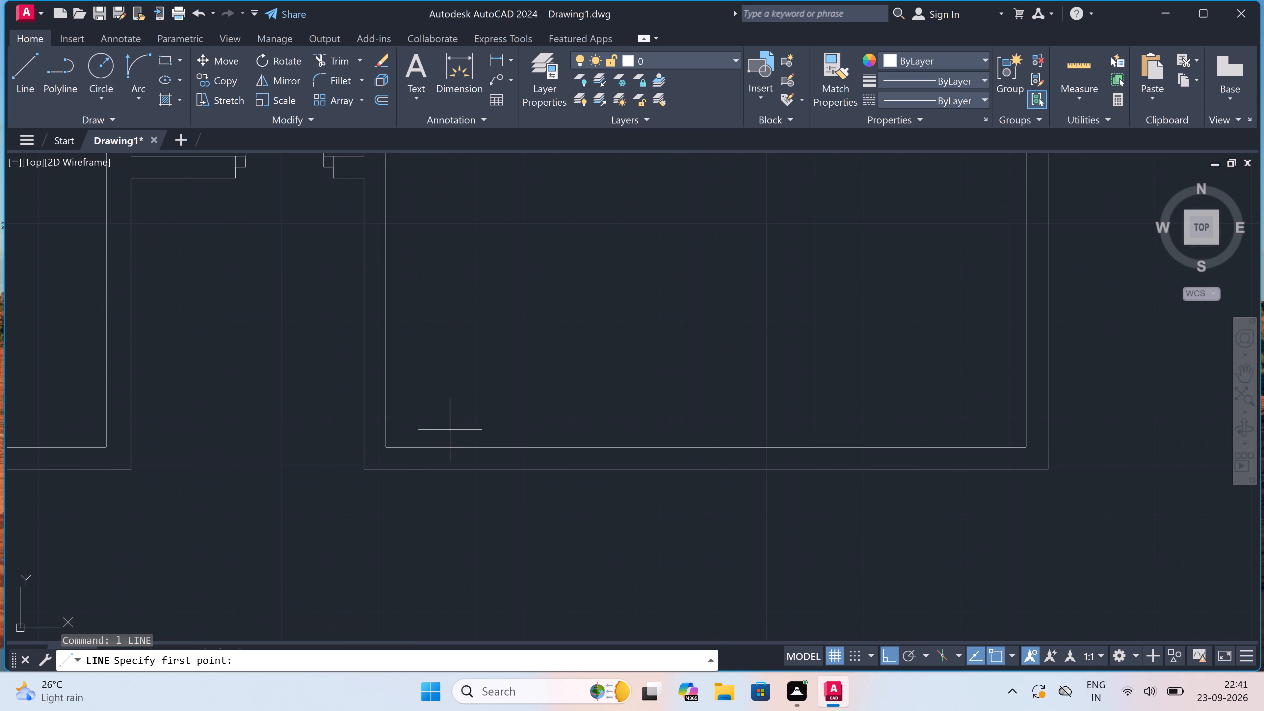
click(411, 447)
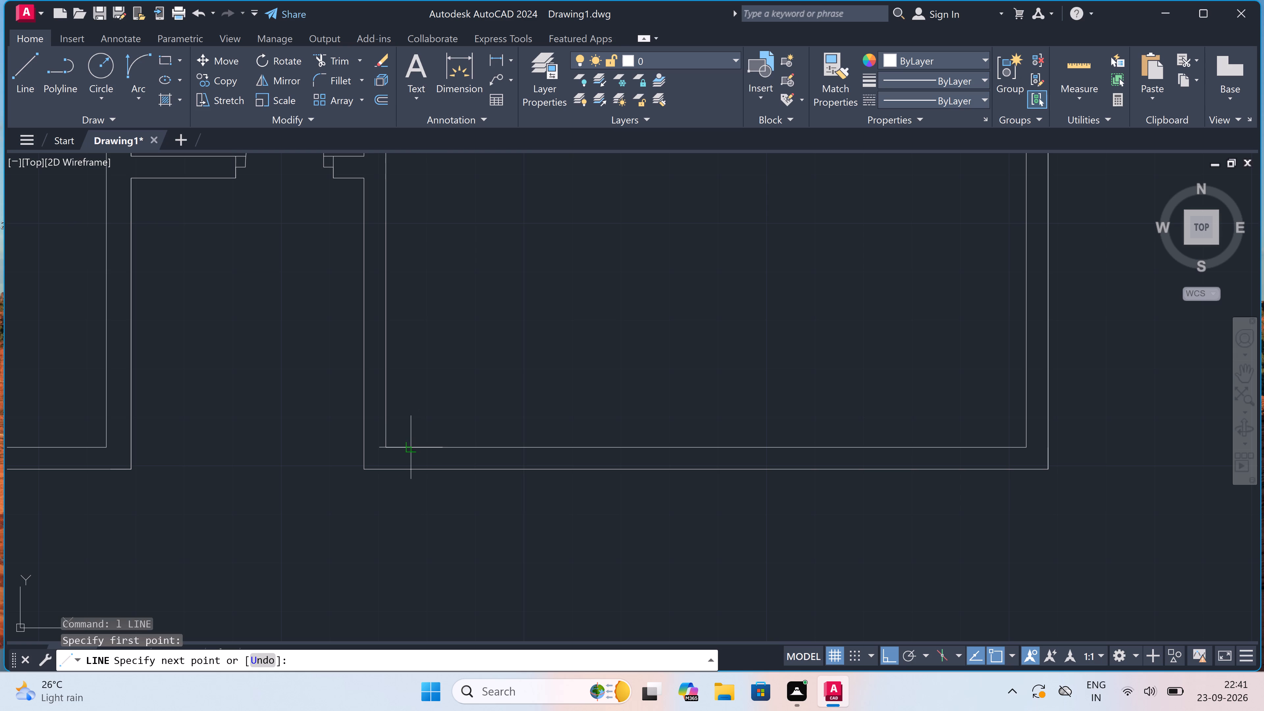
click(415, 467)
scroll(413, 459, up, 2)
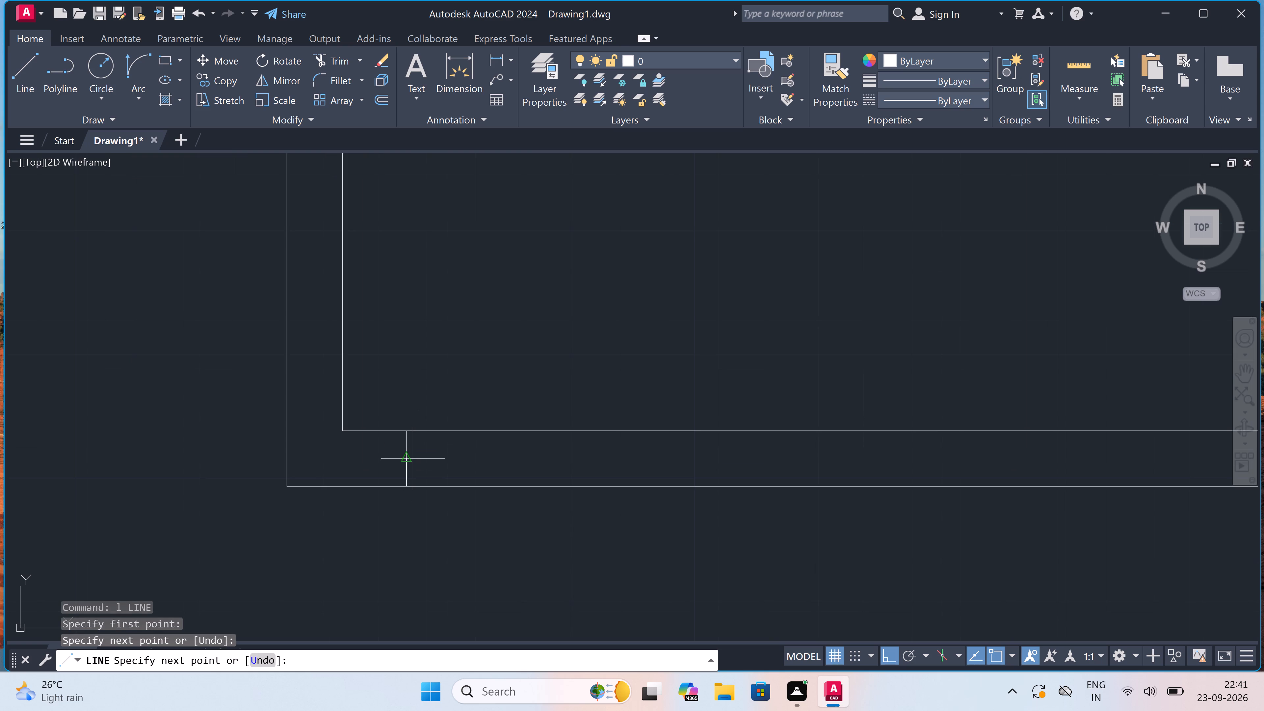
click(411, 458)
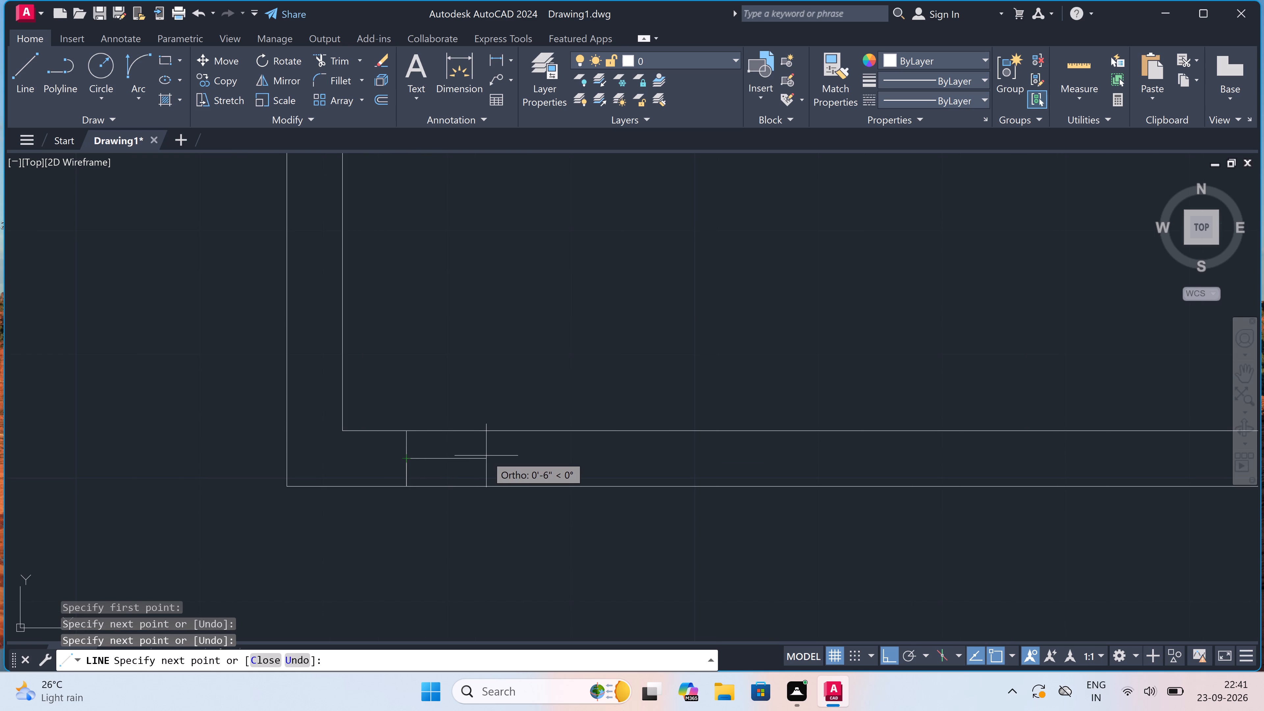
text(2")
key(space)
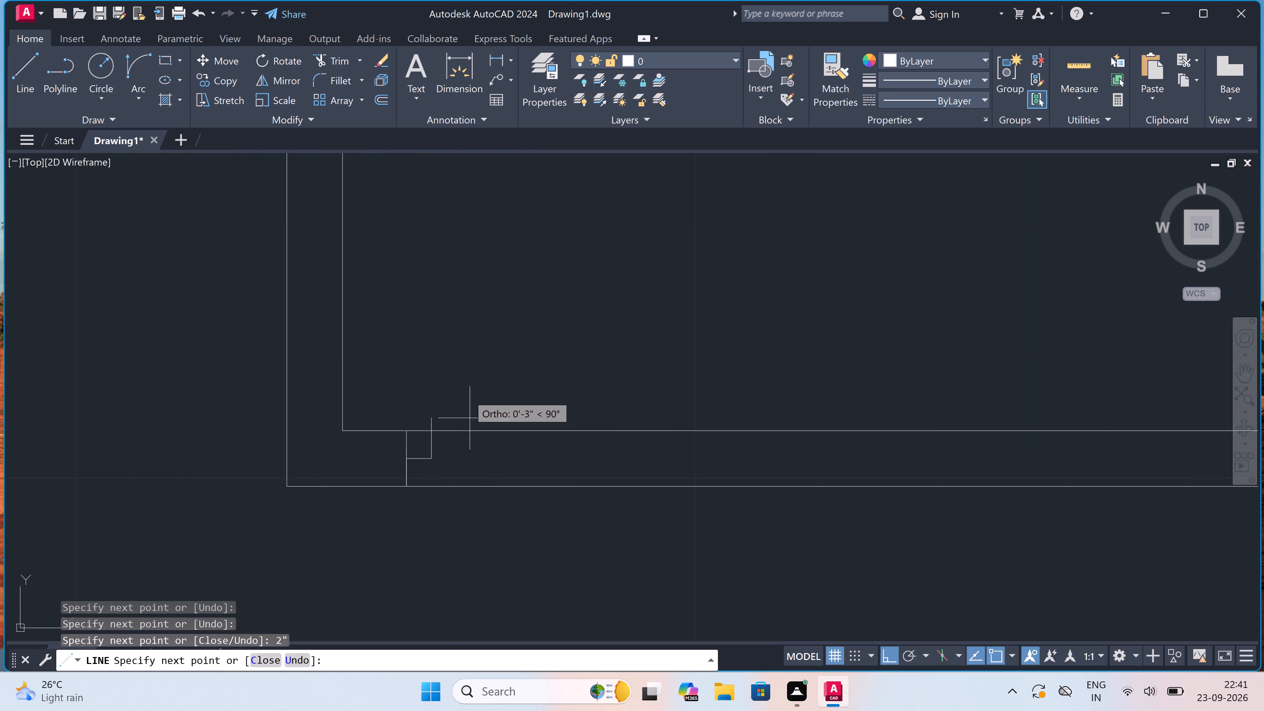
text(3')
key(space)
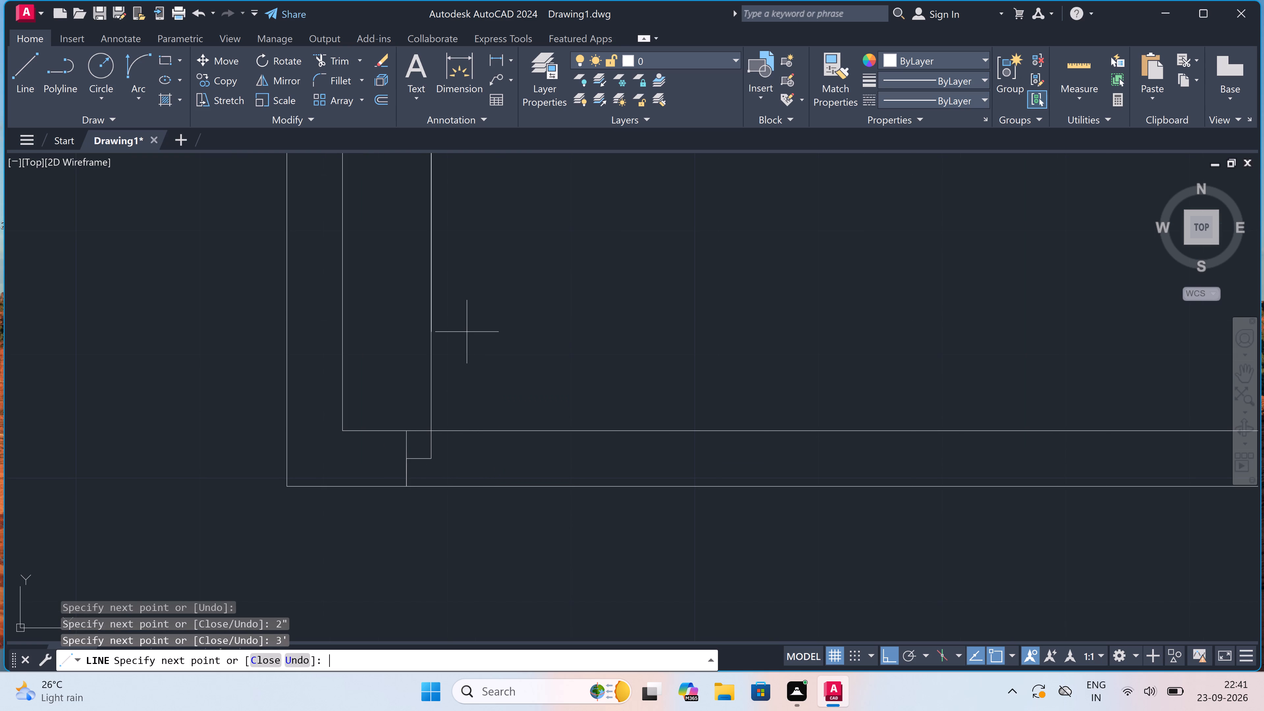
key(Escape)
Draw the opposite door jamb across the right room's bottom wall, with a 2" stop facing the door leaf.
scroll(469, 332, down, 1)
scroll(513, 322, down, 2)
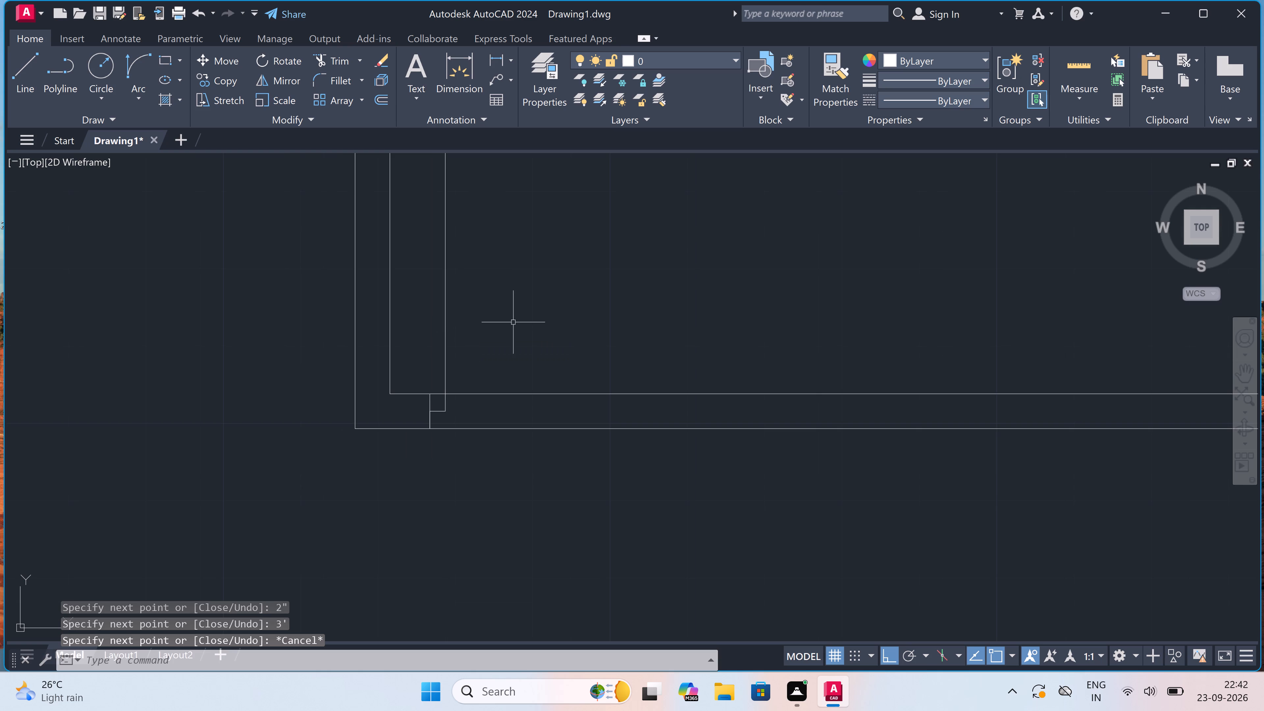
scroll(516, 321, down, 2)
scroll(537, 290, up, 2)
key(space)
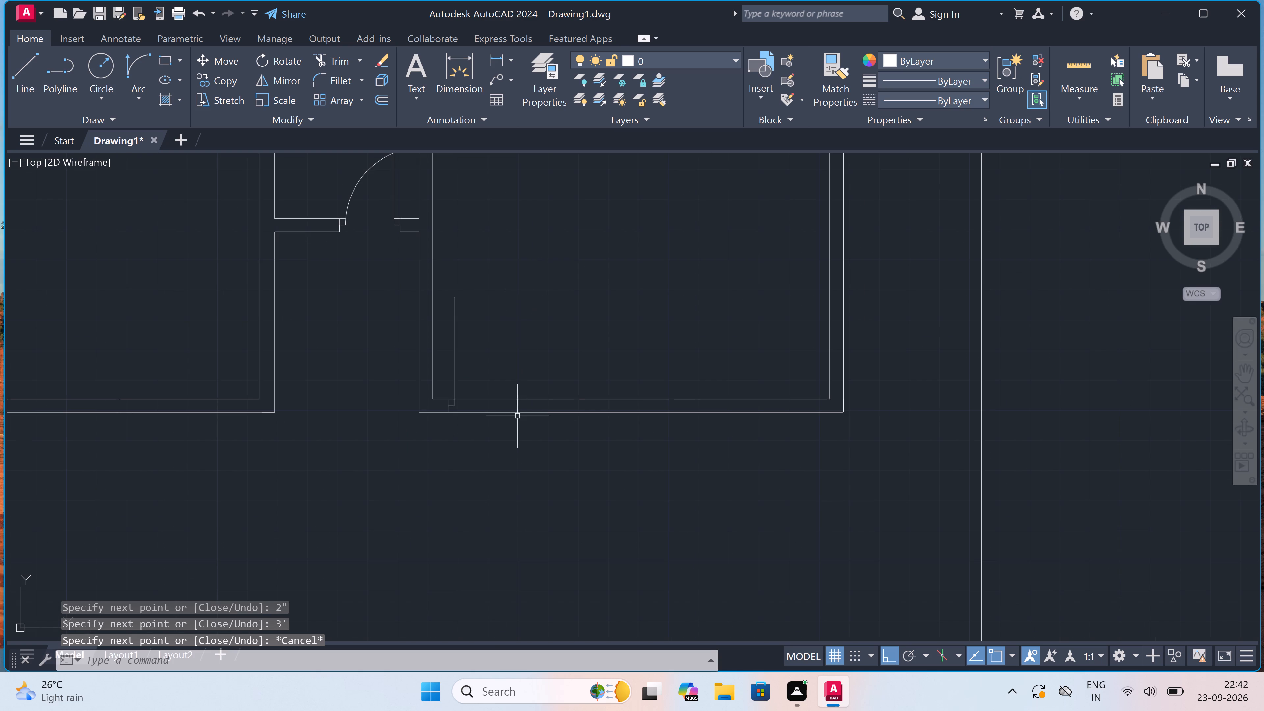
click(550, 396)
scroll(550, 398, up, 2)
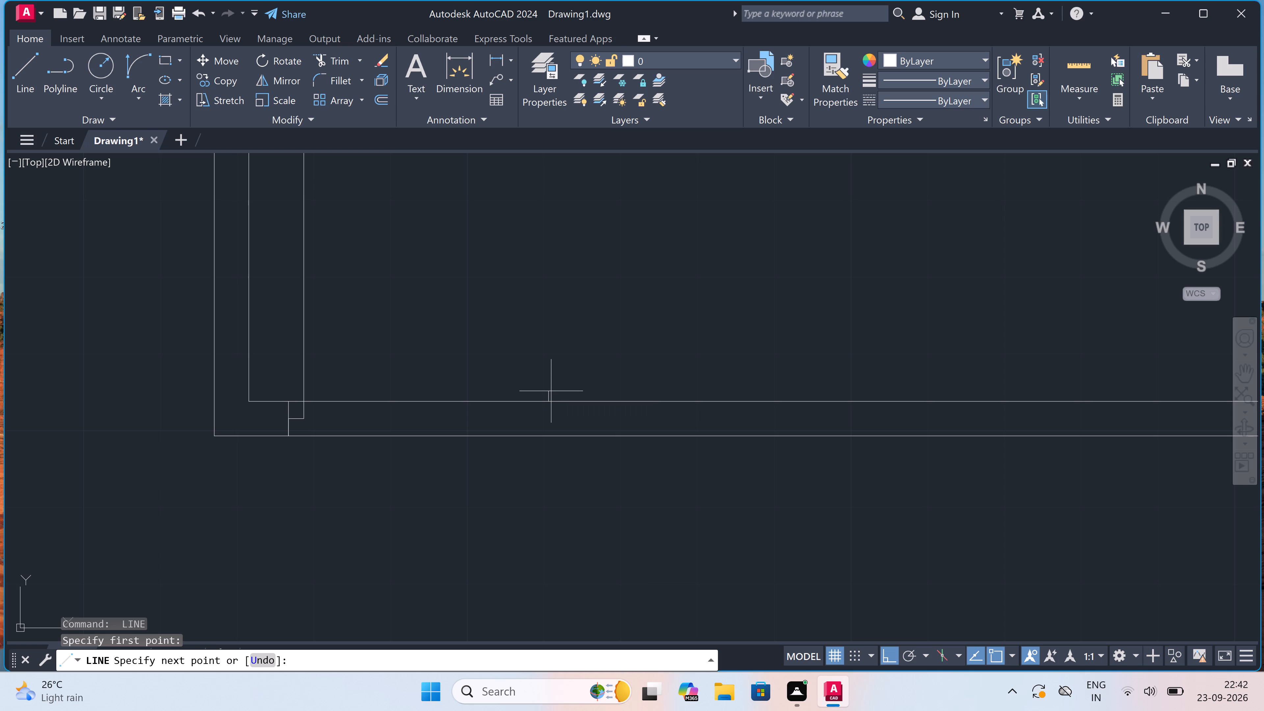
click(553, 434)
click(548, 421)
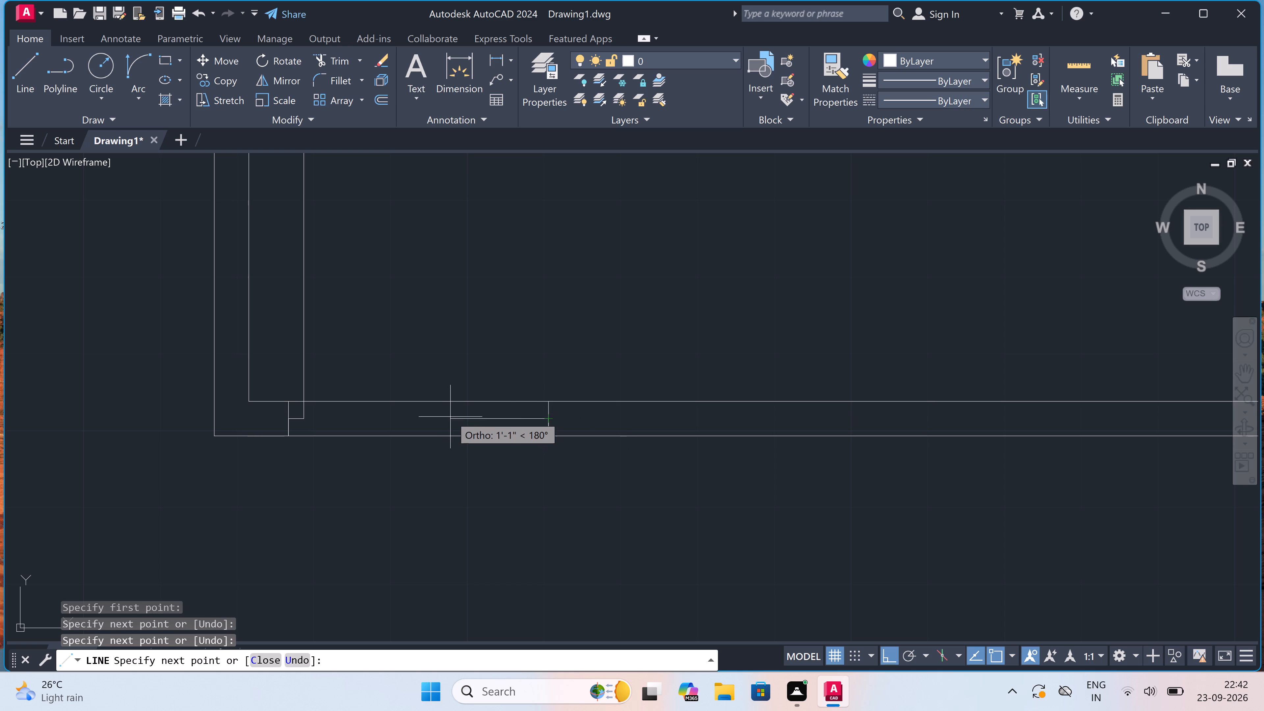
text(2")
key(space)
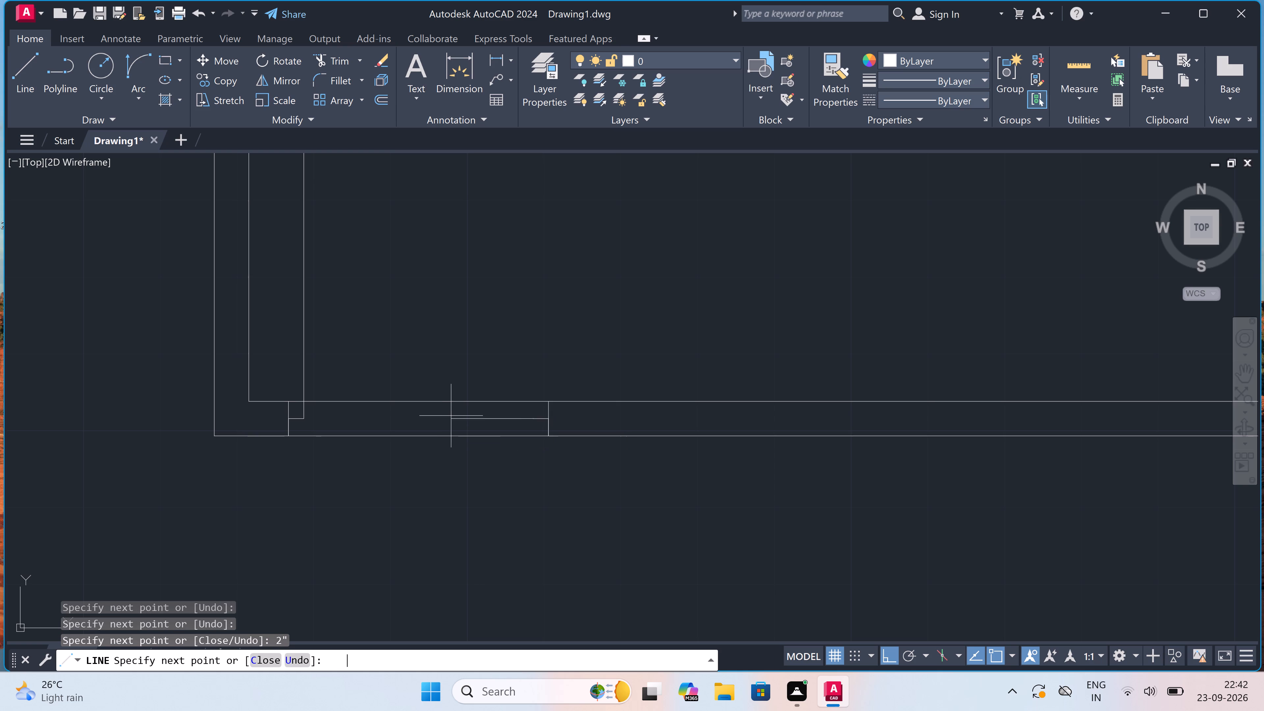
key(Escape)
Draw the door swing arc from the top of the 3' leaf to the end of the opposite jamb's stop.
scroll(475, 431, down, 3)
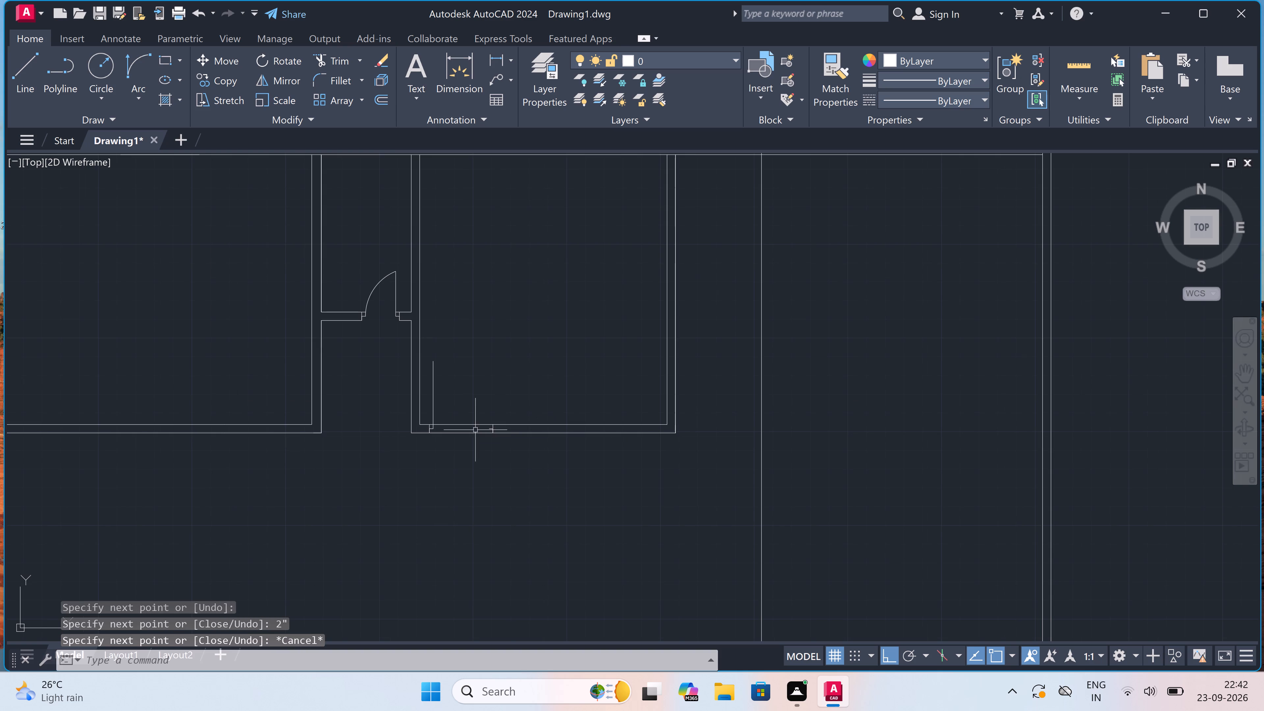
scroll(476, 379, up, 1)
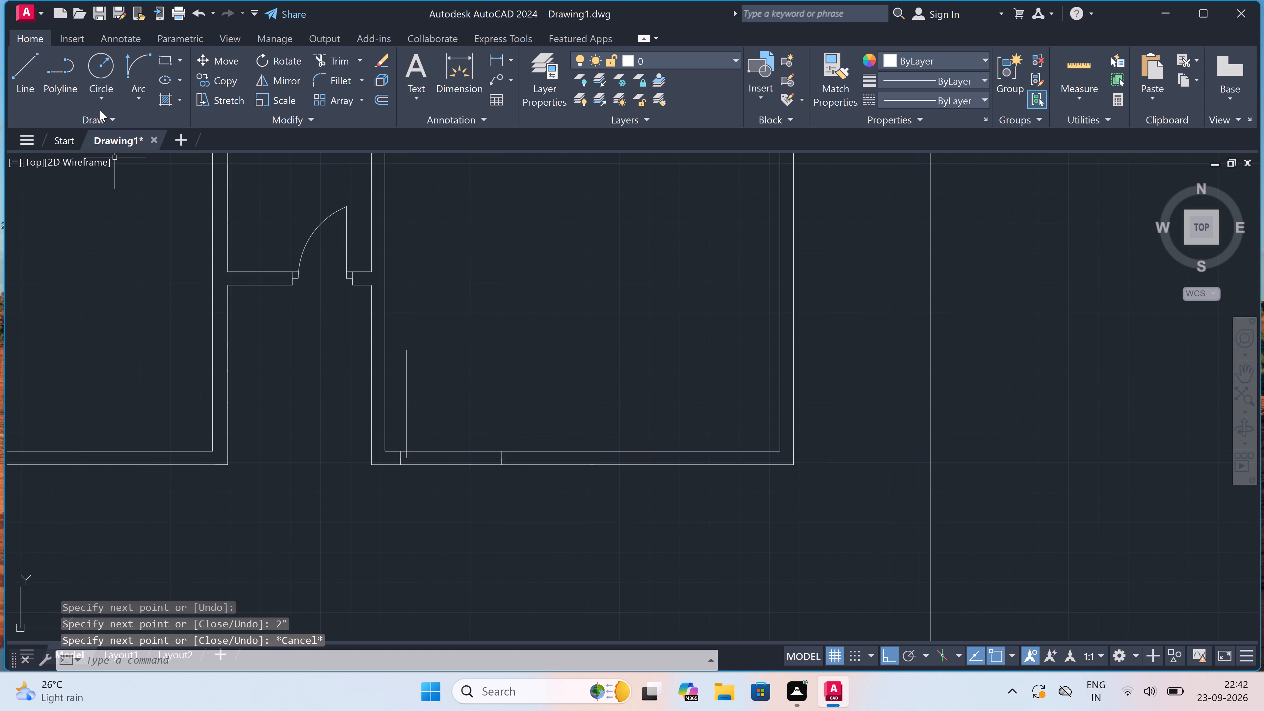
click(133, 66)
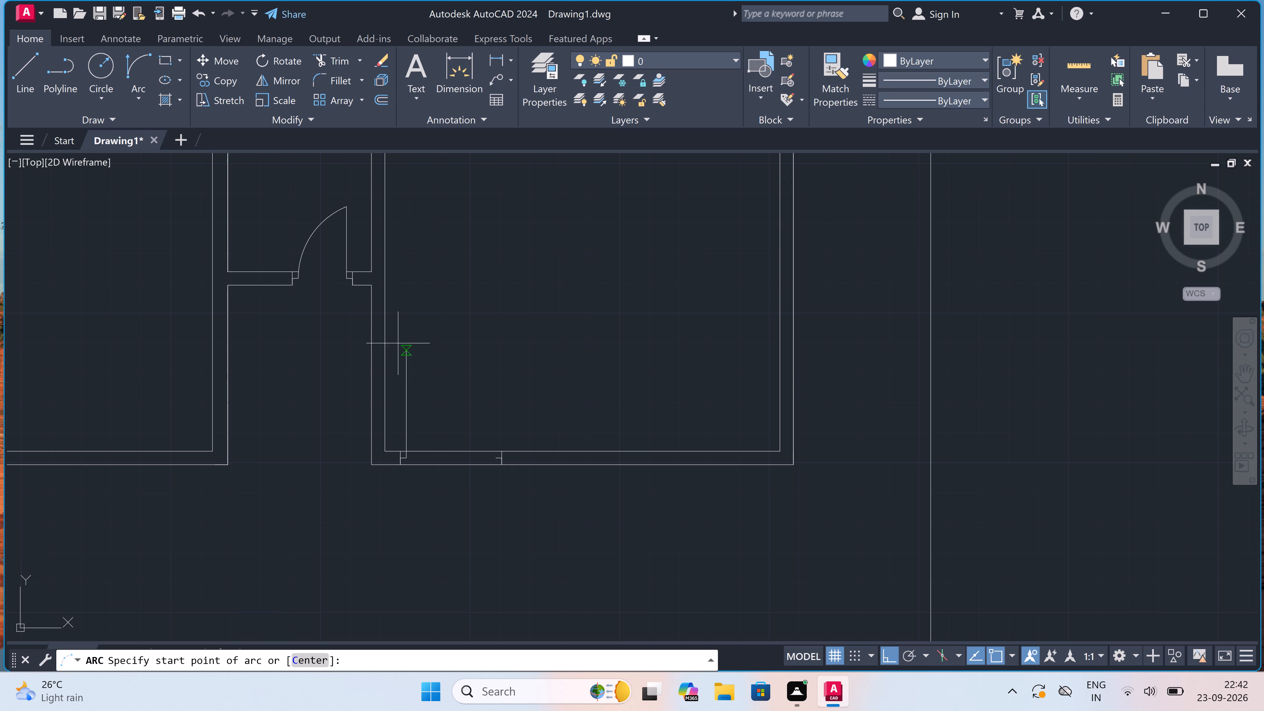
click(410, 348)
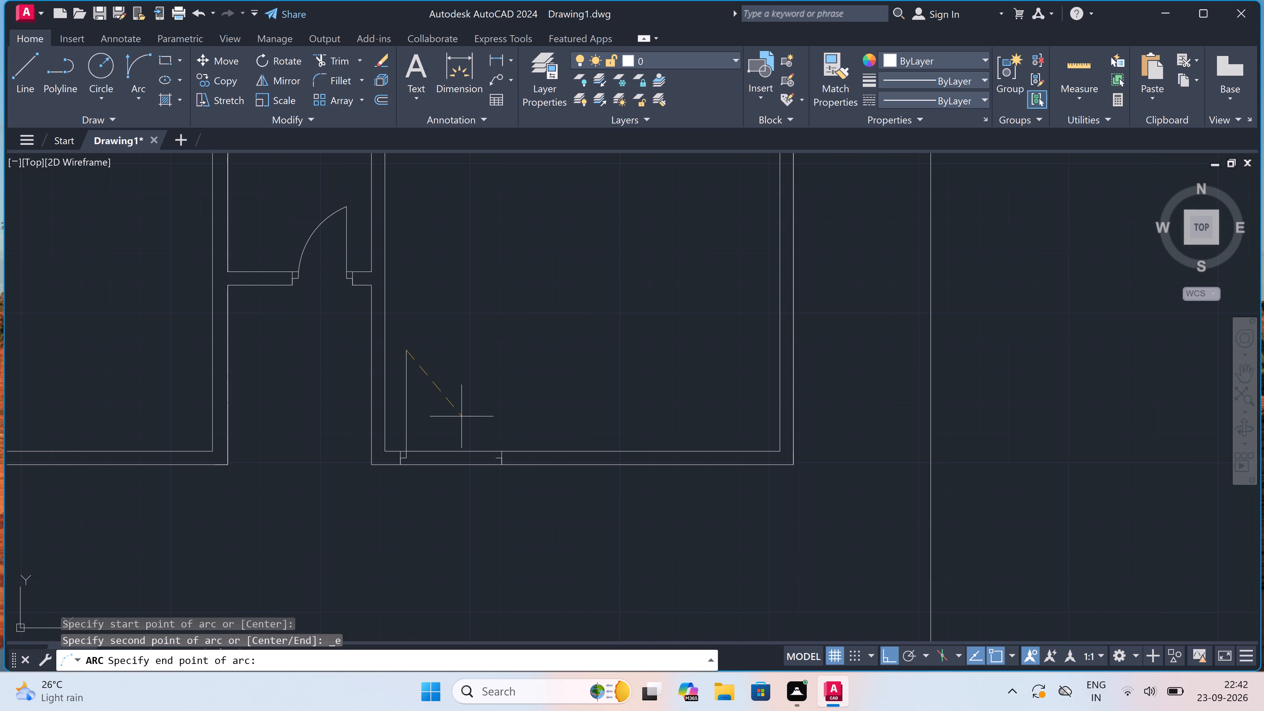
scroll(497, 461, up, 3)
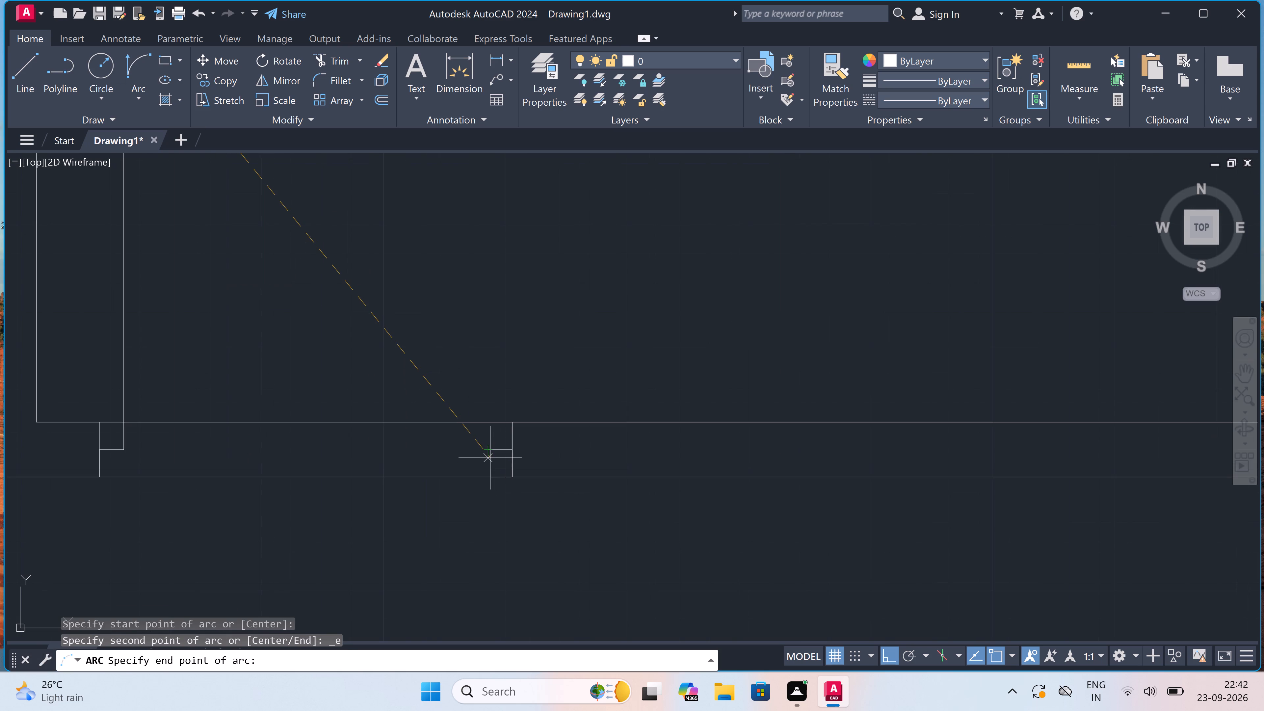
click(490, 451)
click(546, 312)
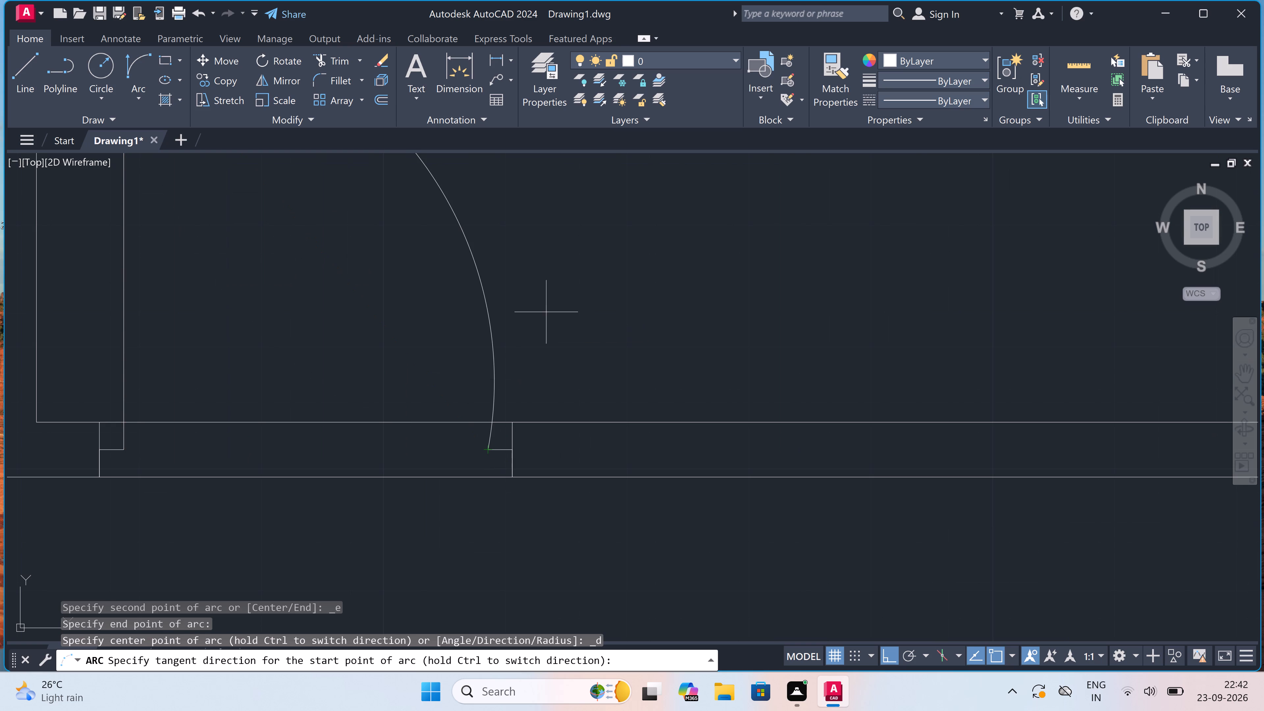
Trim the two bottom wall lines out of the right room's door opening.
key(t)
key(r)
key(space)
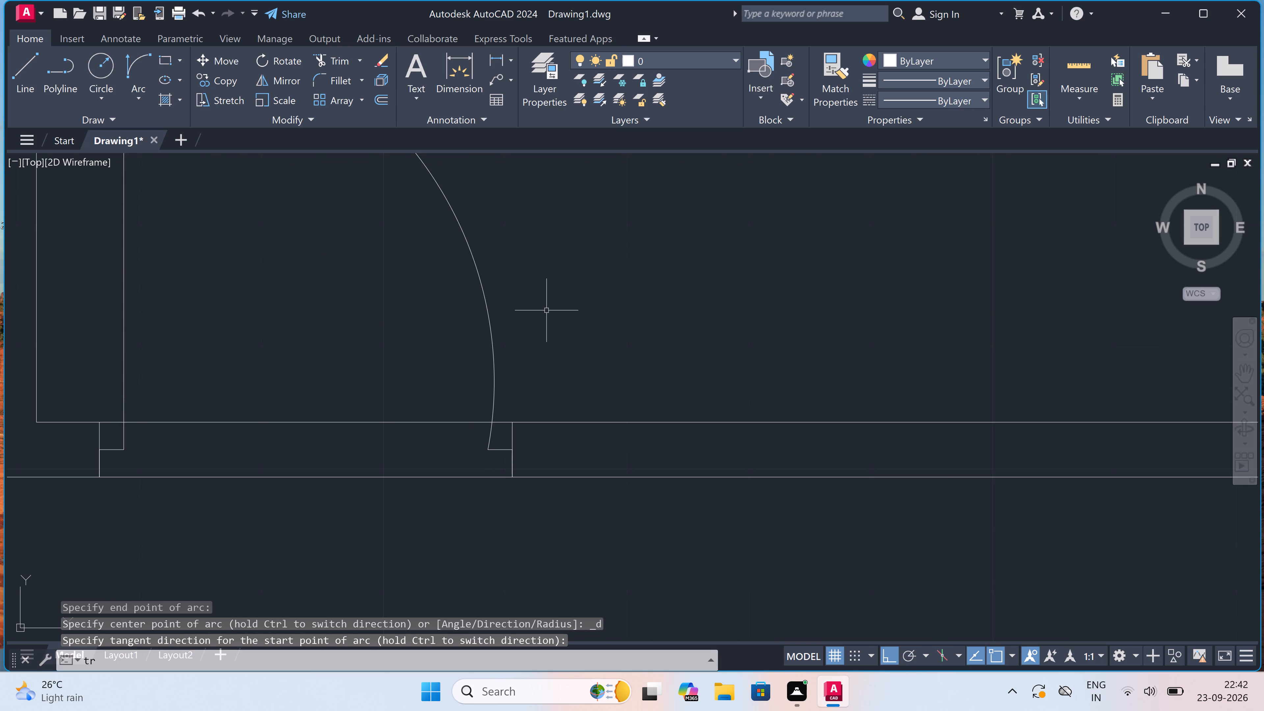
scroll(546, 309, down, 2)
click(492, 327)
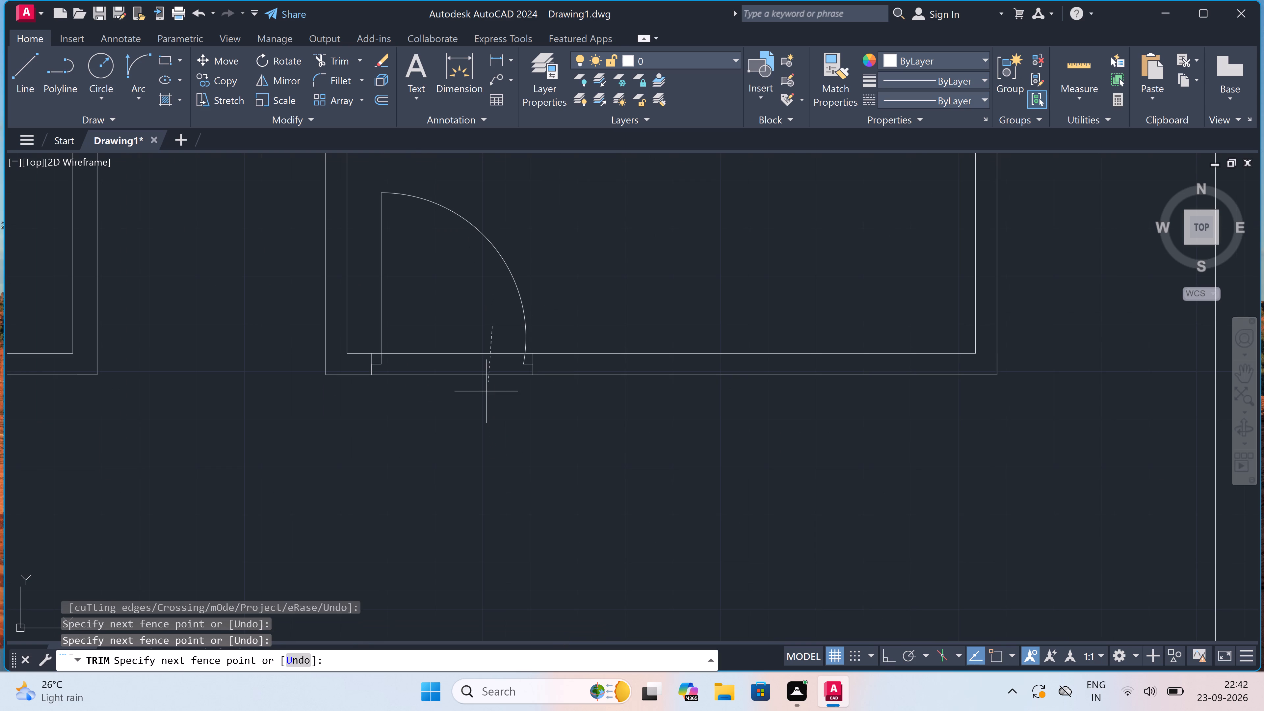
click(486, 391)
key(Escape)
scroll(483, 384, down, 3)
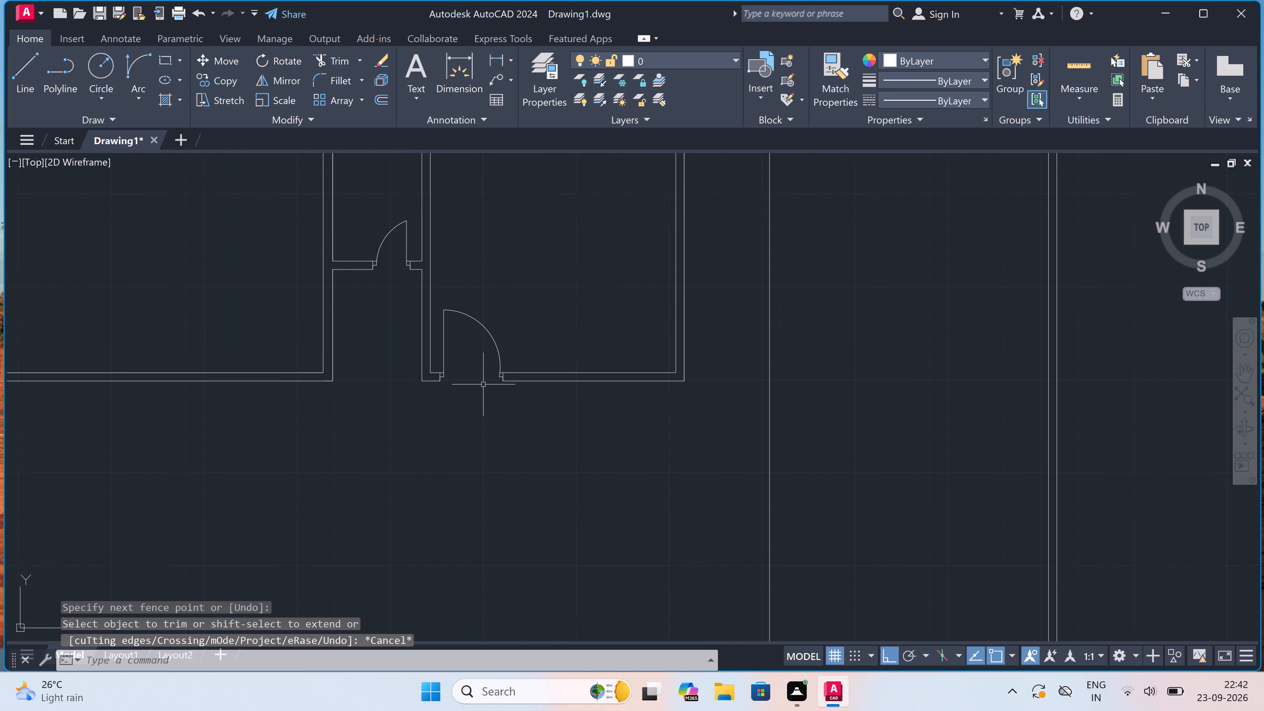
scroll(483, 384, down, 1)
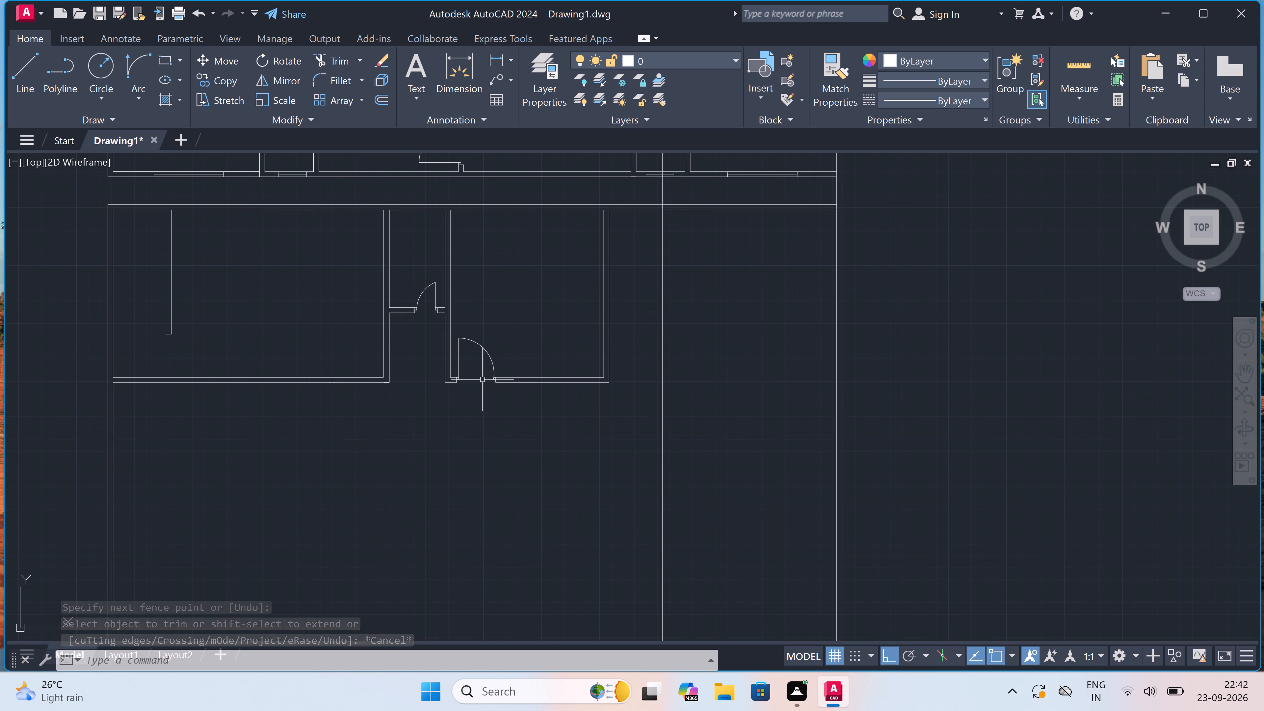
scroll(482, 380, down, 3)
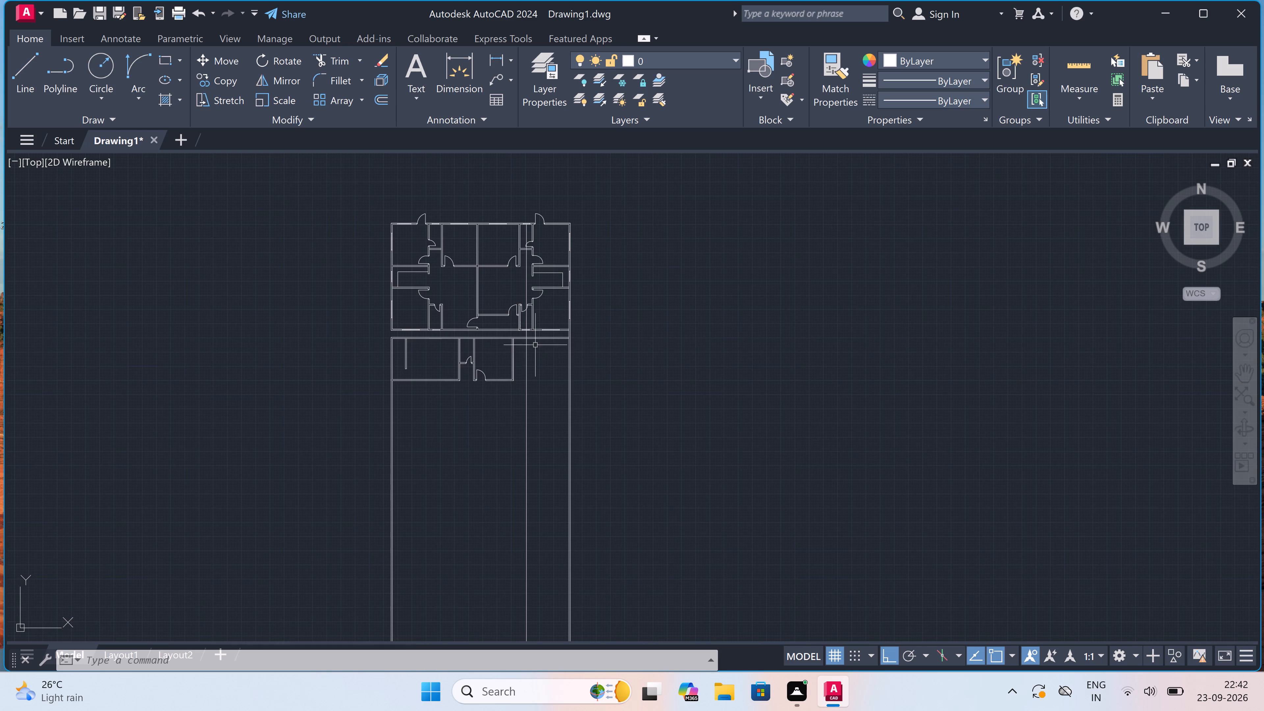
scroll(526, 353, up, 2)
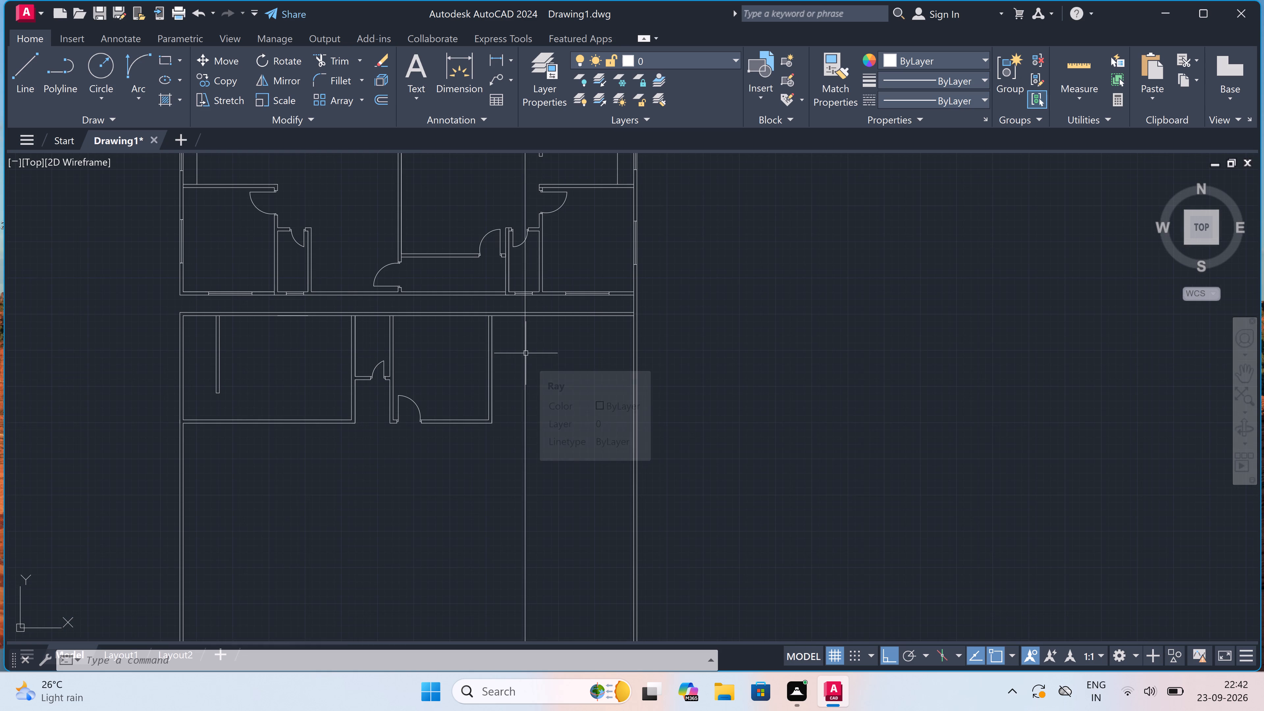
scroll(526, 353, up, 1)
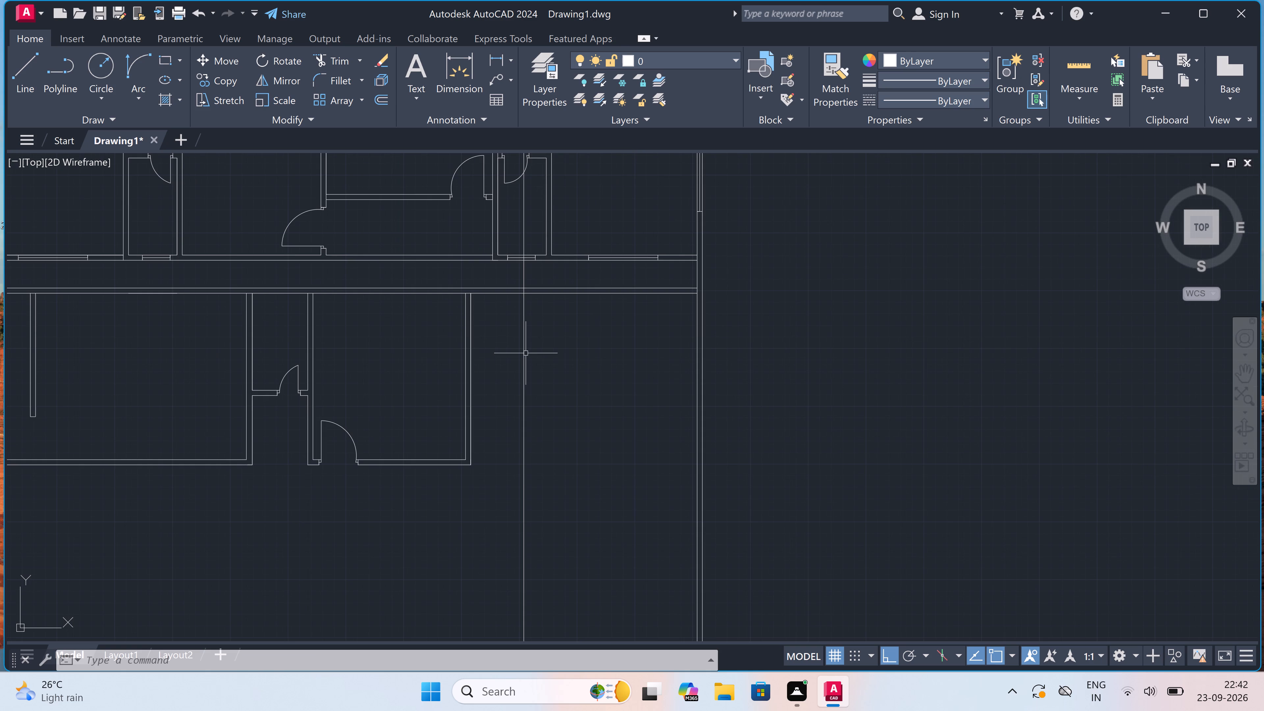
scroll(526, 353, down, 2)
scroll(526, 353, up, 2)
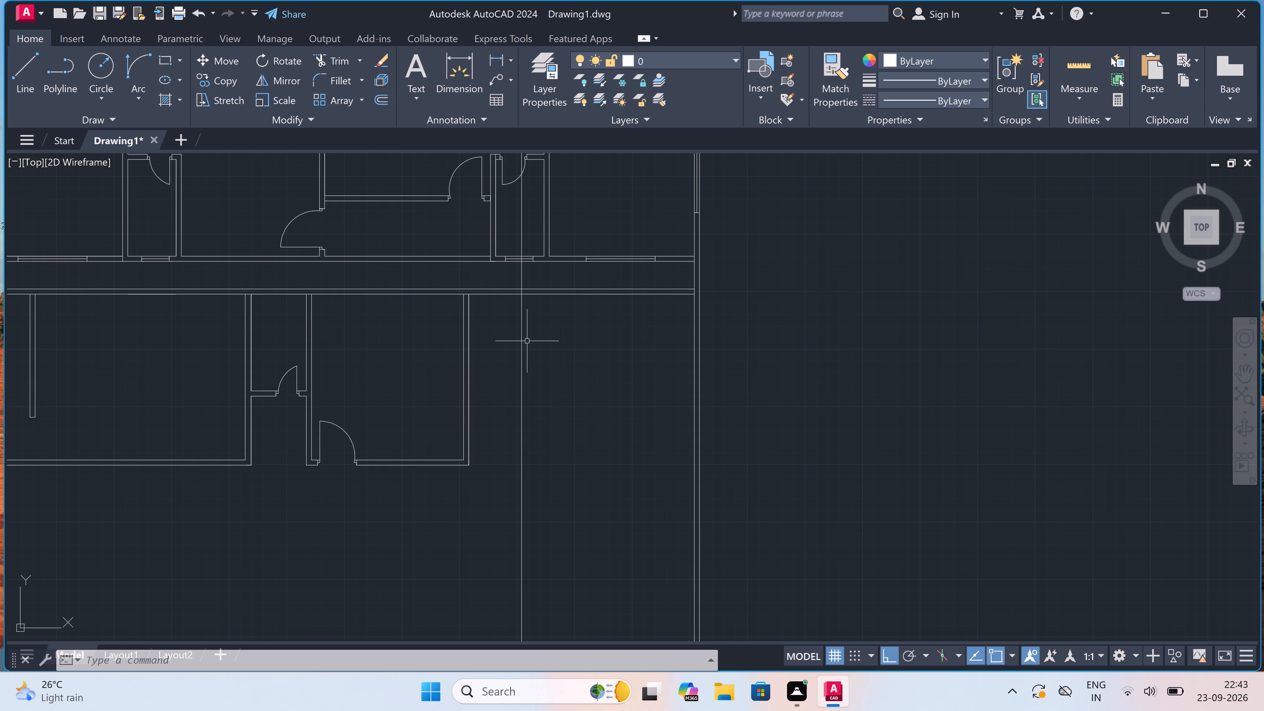
Draw a line 4.5" left from the long vertical line at the upper plan's bottom wall, continuing down to the lower plan's inner top wall line.
scroll(529, 341, up, 1)
scroll(529, 341, down, 3)
scroll(502, 295, down, 2)
scroll(502, 295, up, 5)
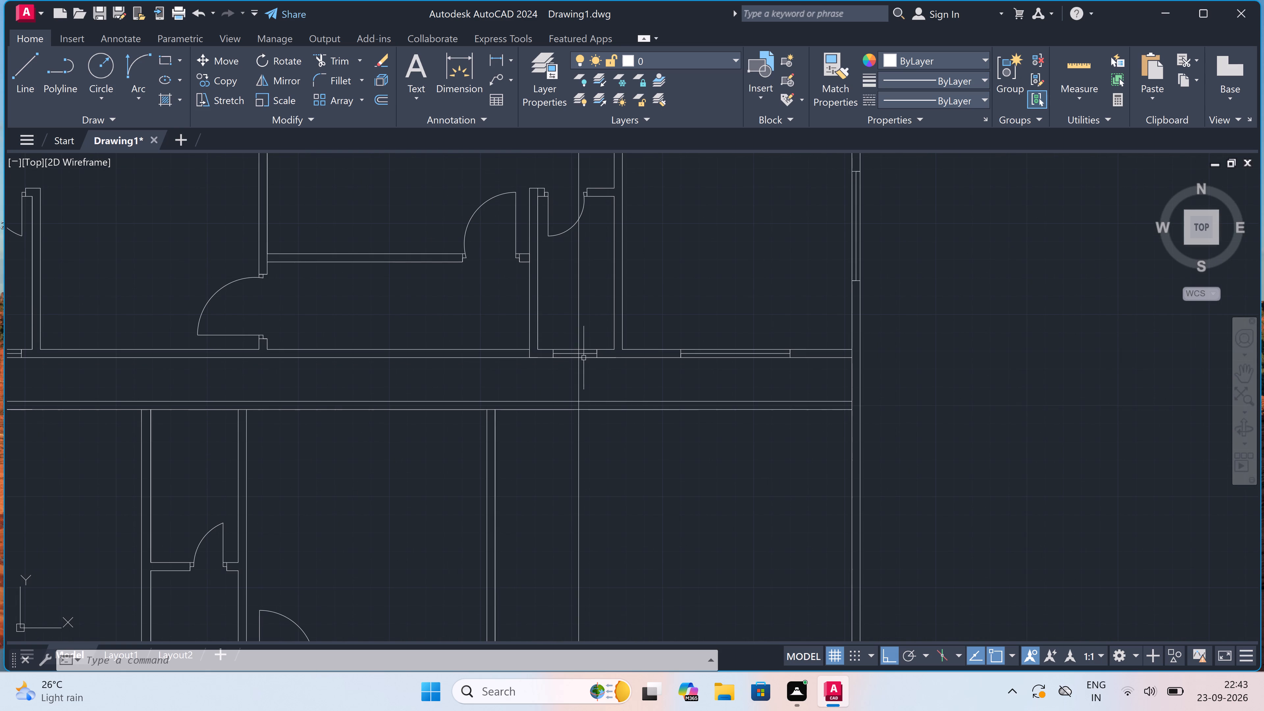
scroll(583, 359, up, 1)
key(l)
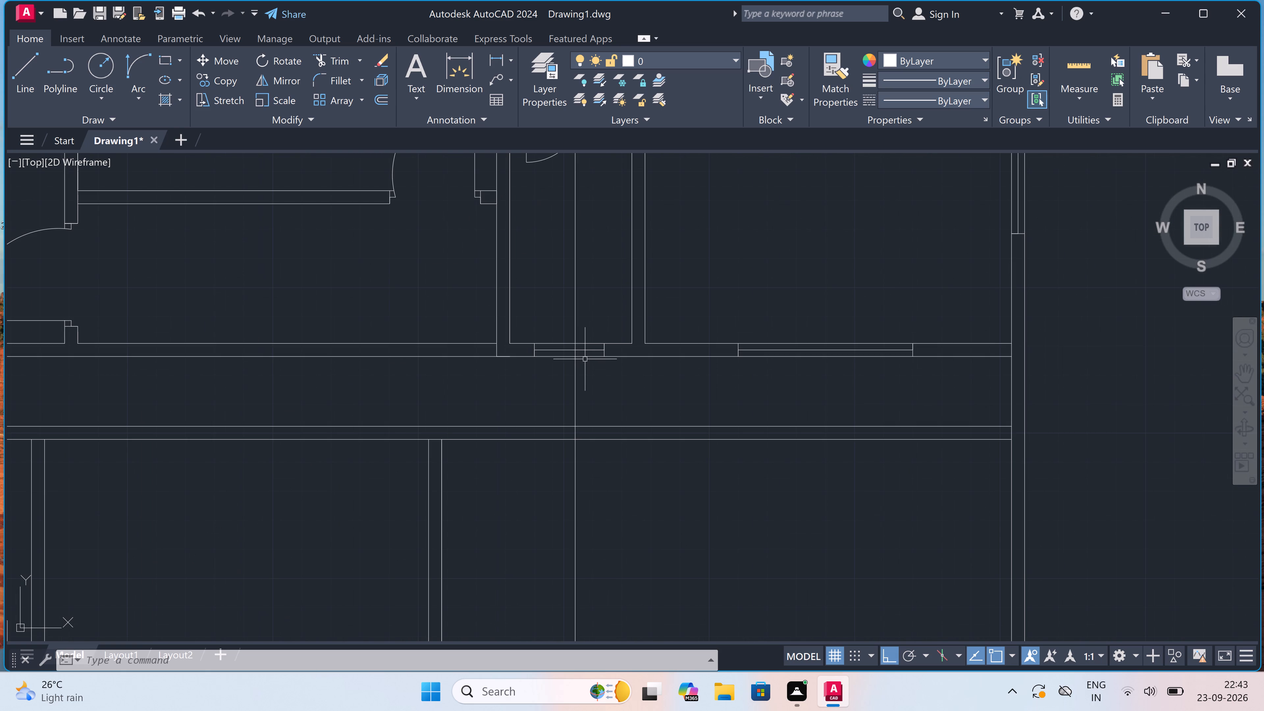
key(space)
scroll(584, 359, up, 1)
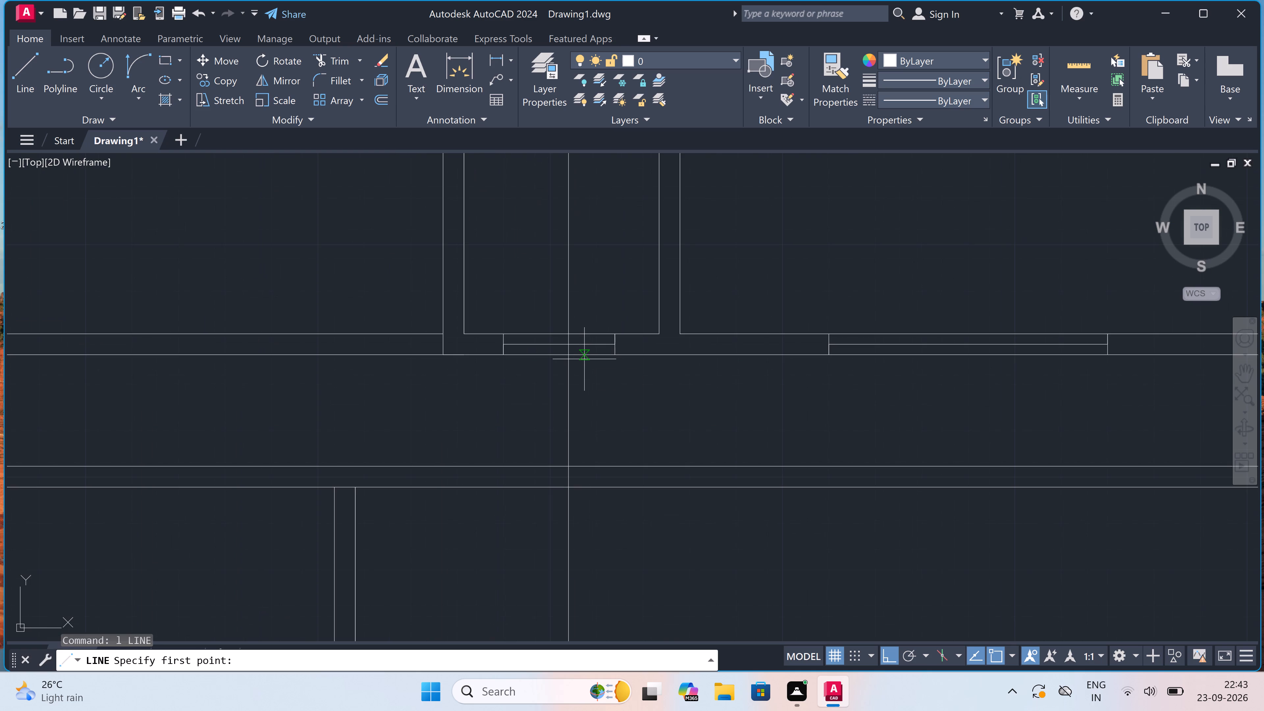
click(565, 356)
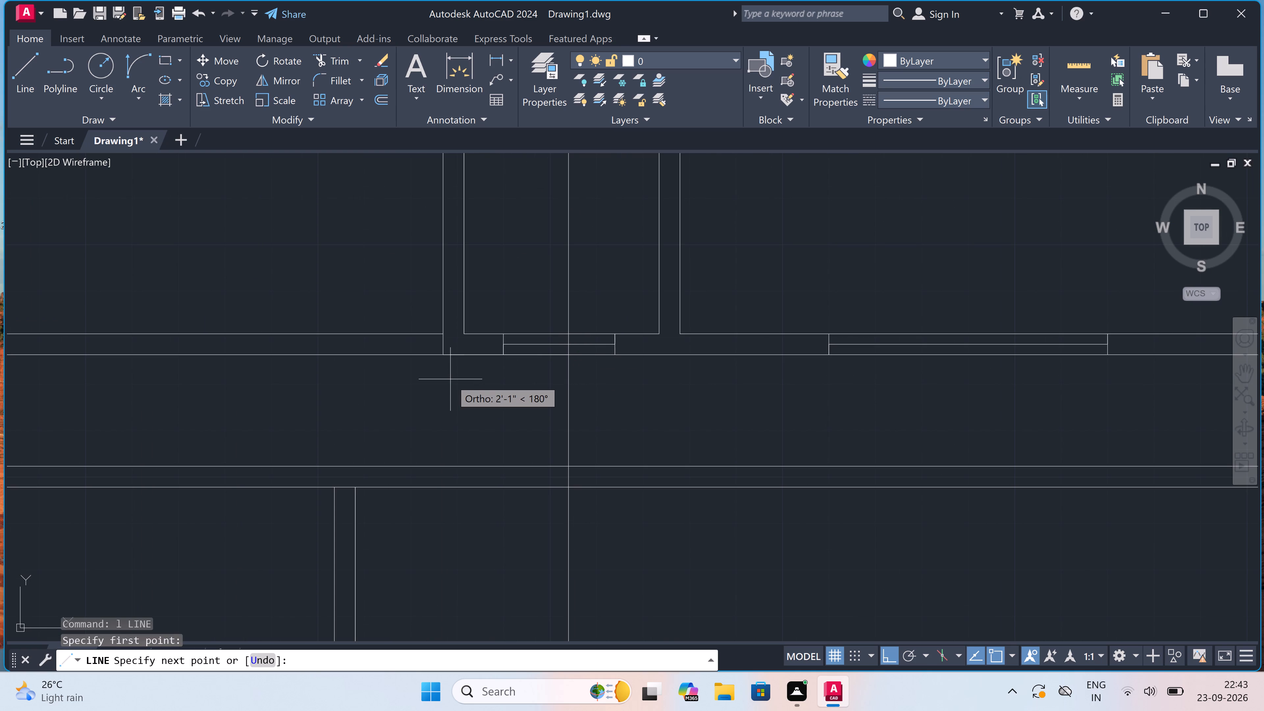
key(4)
key(period)
key(5)
text(")
key(space)
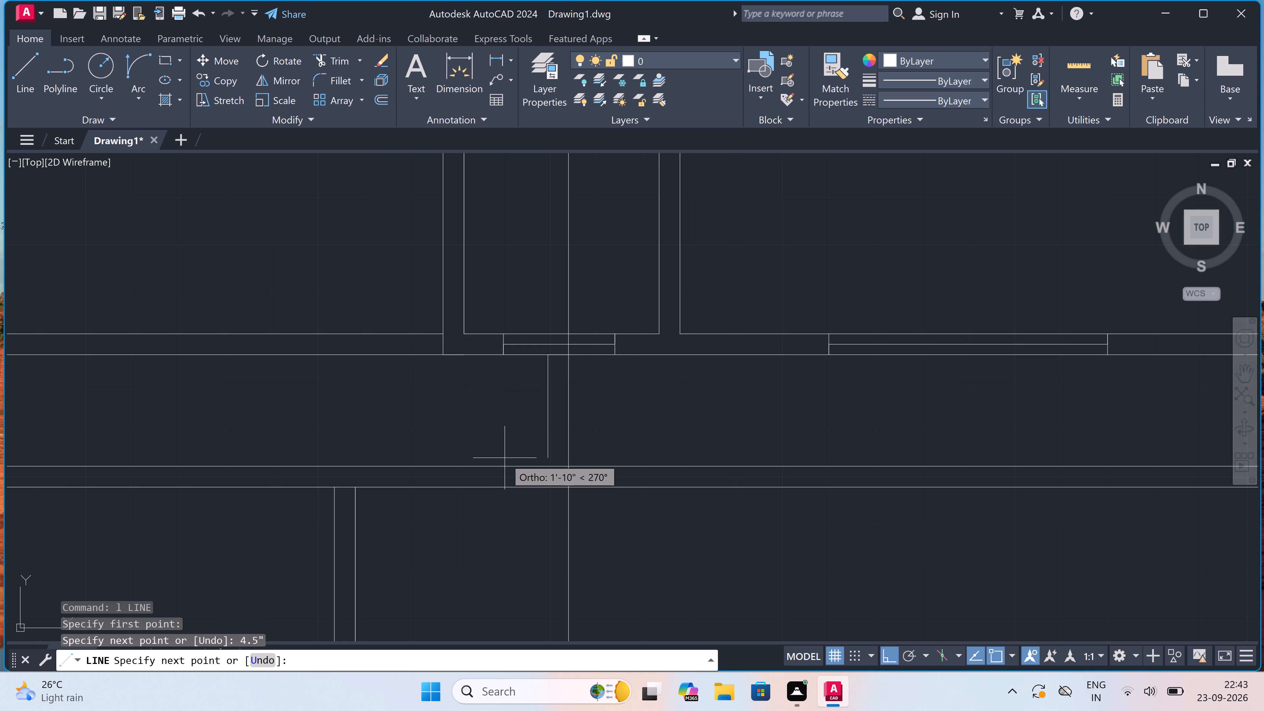
click(543, 465)
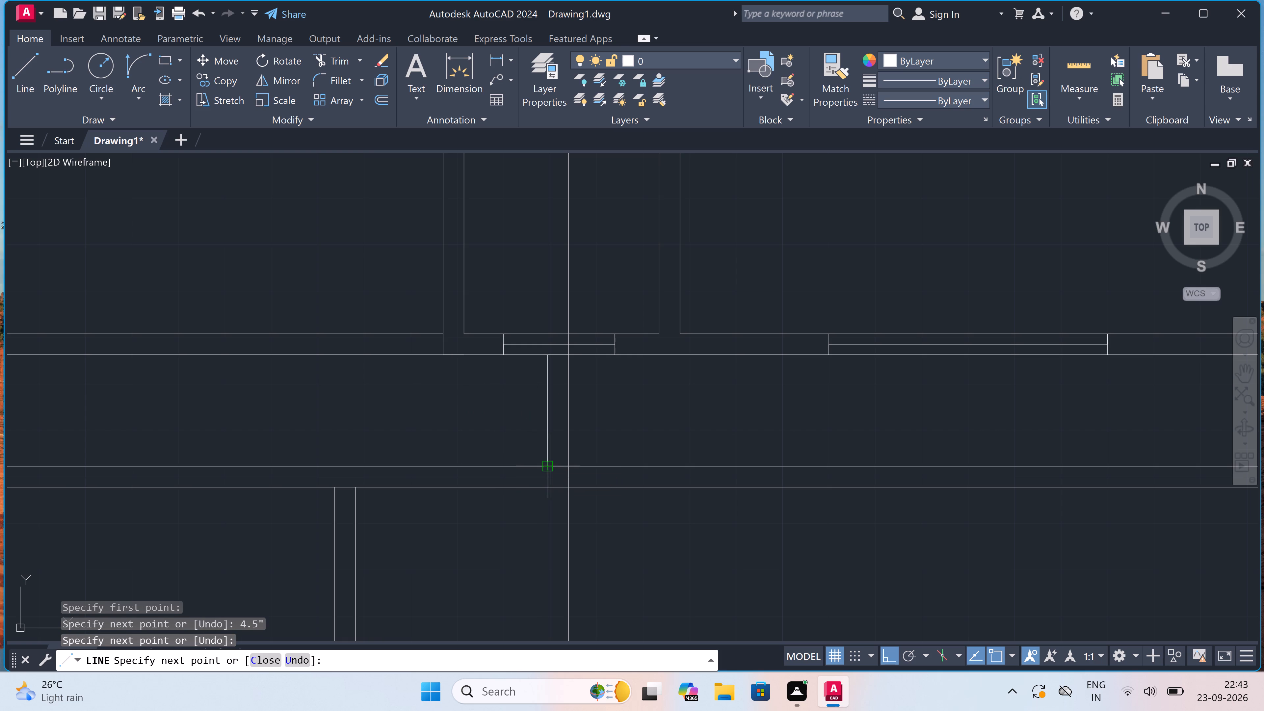
click(545, 489)
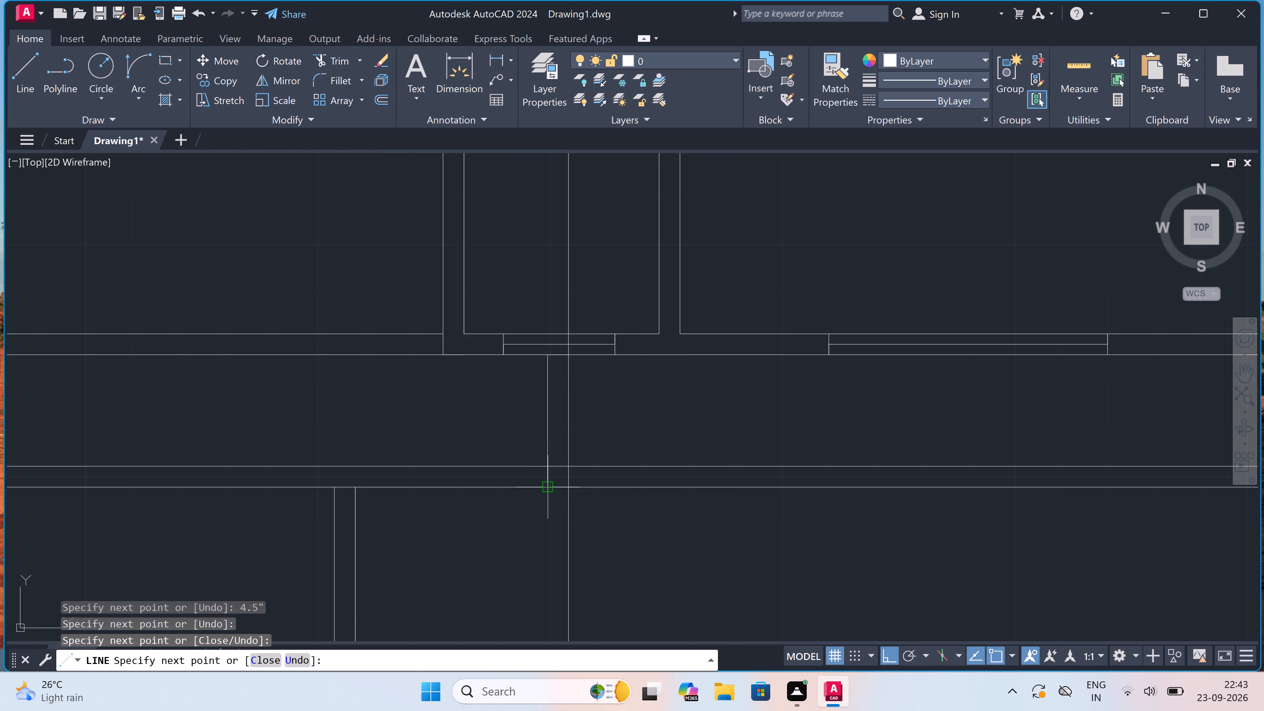
key(Escape)
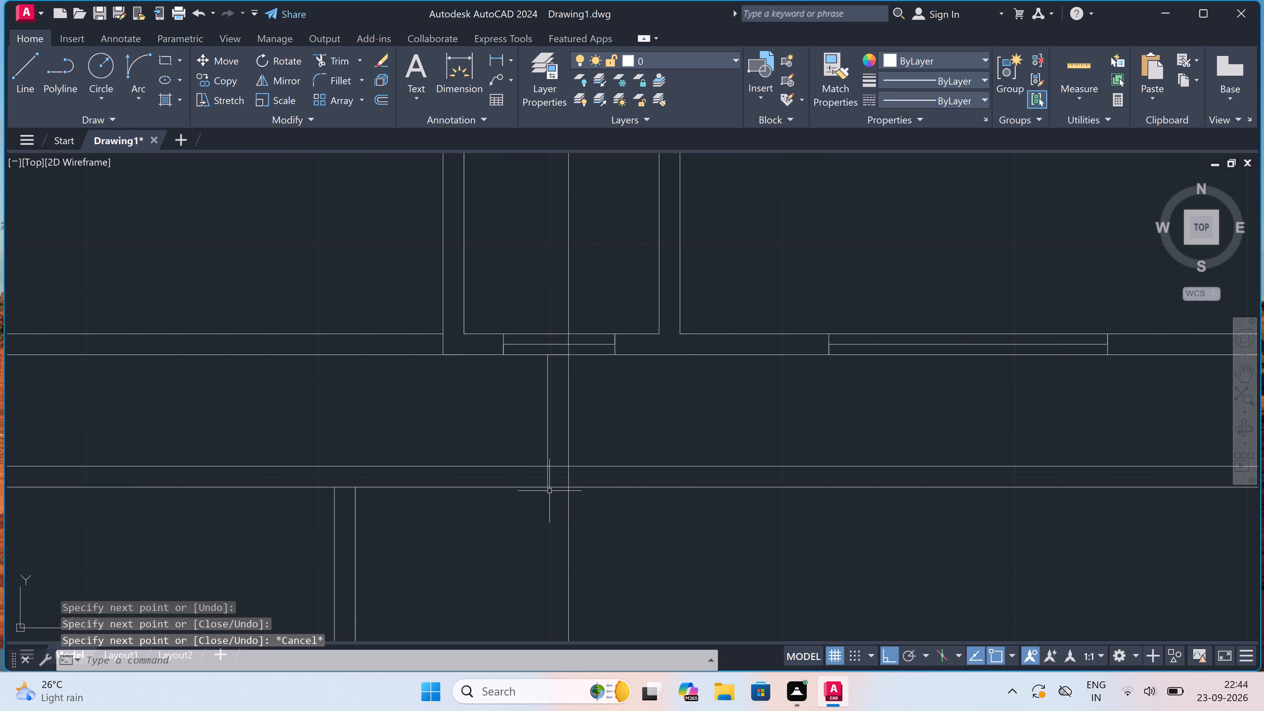
Draw a vertical line across the gap between the two plans, between the upper plan's lower-middle door and its right bathroom.
scroll(549, 491, down, 2)
scroll(559, 485, up, 1)
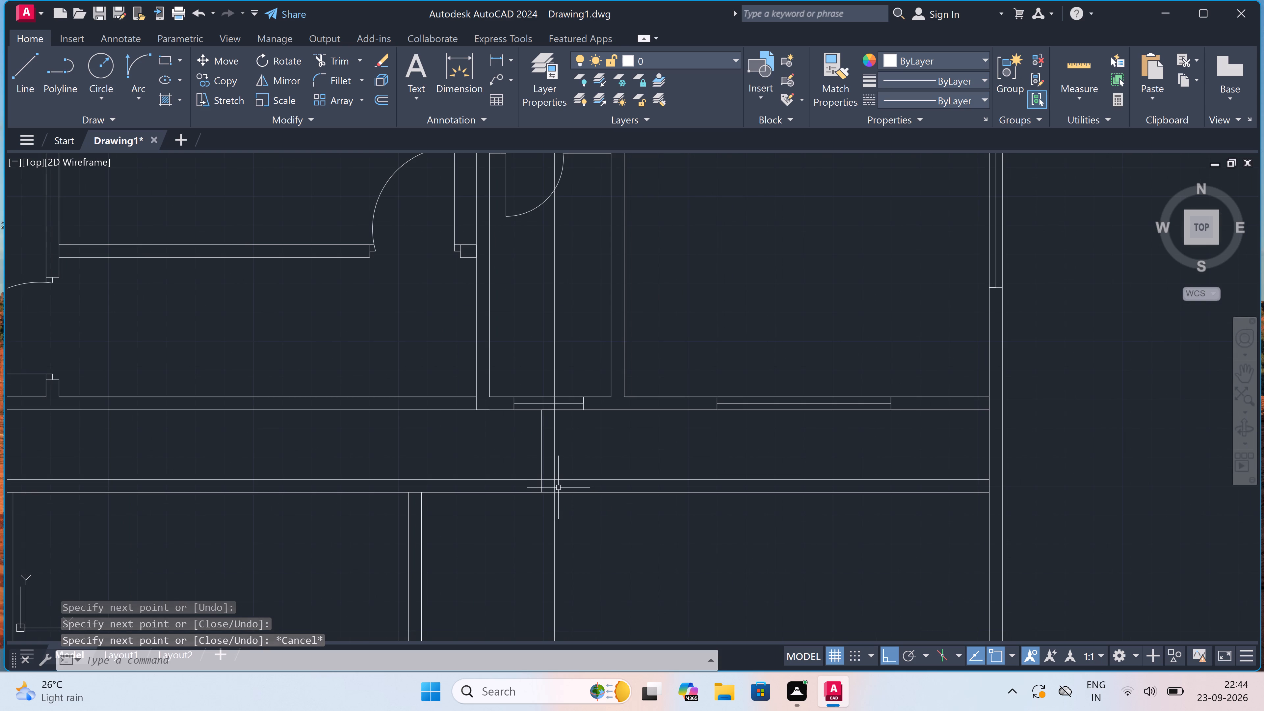
scroll(558, 487, down, 2)
scroll(557, 487, up, 4)
scroll(557, 487, down, 2)
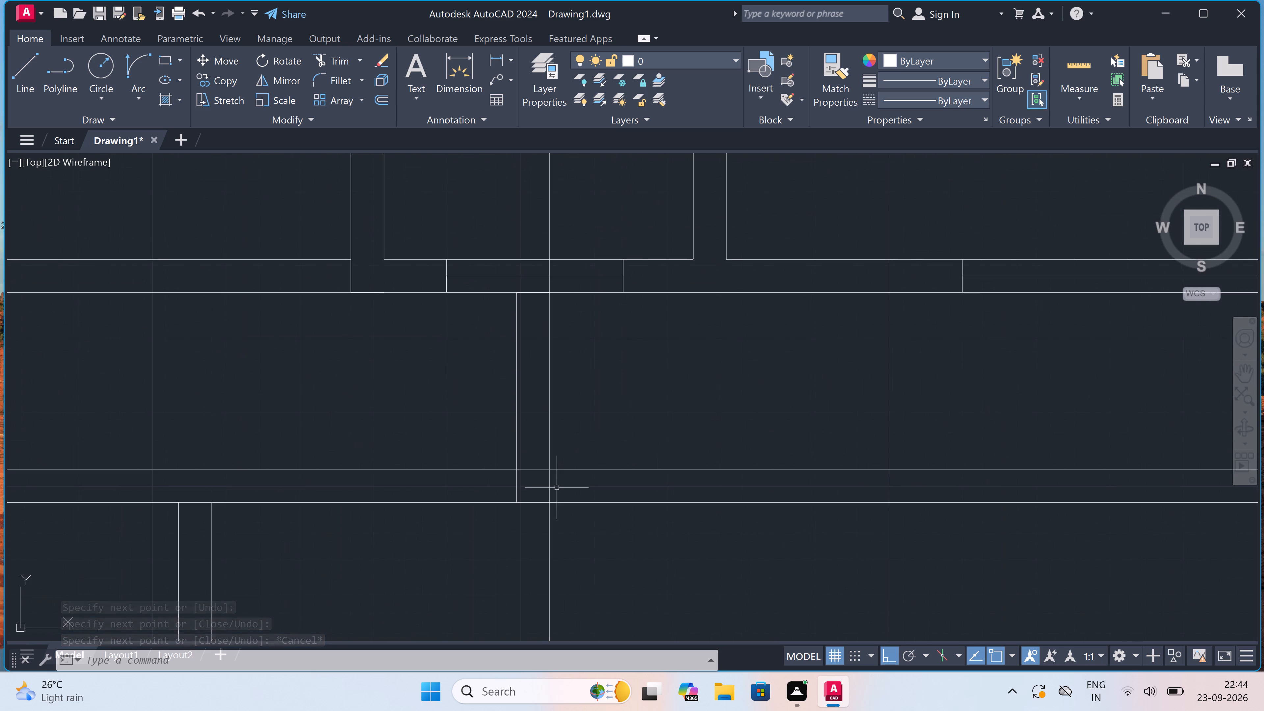
scroll(557, 487, down, 1)
scroll(477, 462, down, 2)
scroll(391, 451, up, 2)
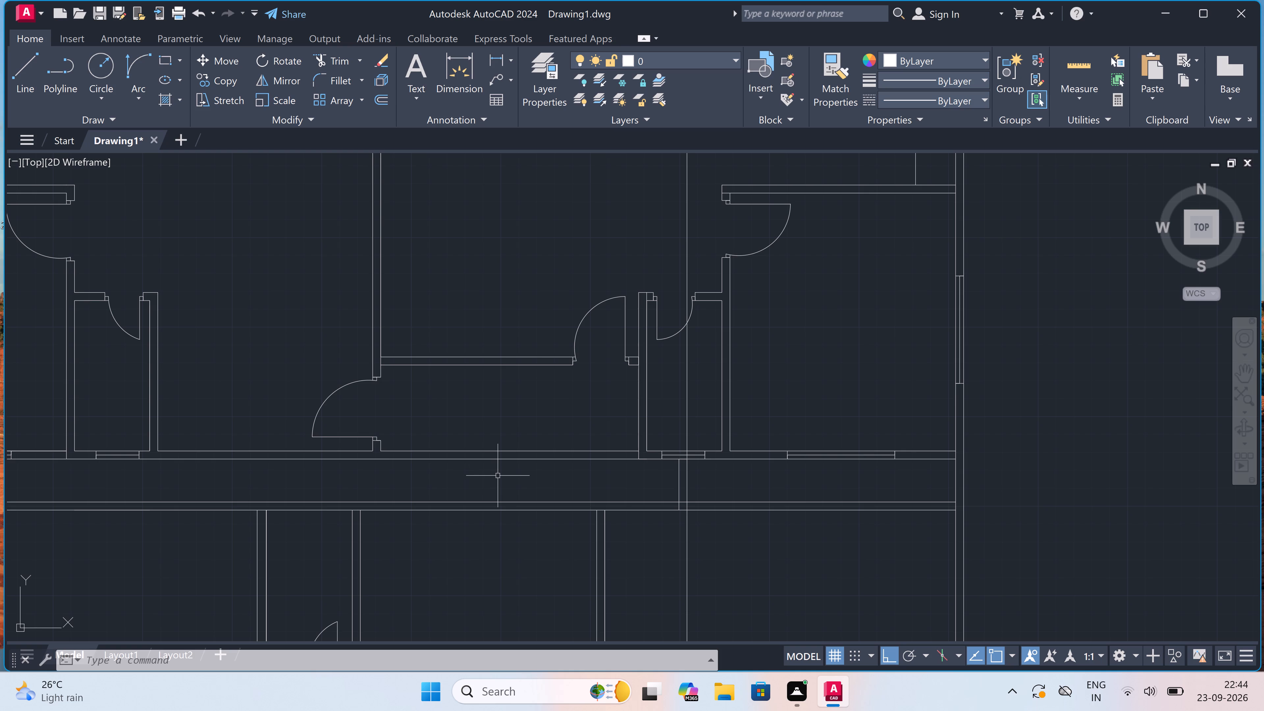
scroll(498, 476, up, 1)
text(l)
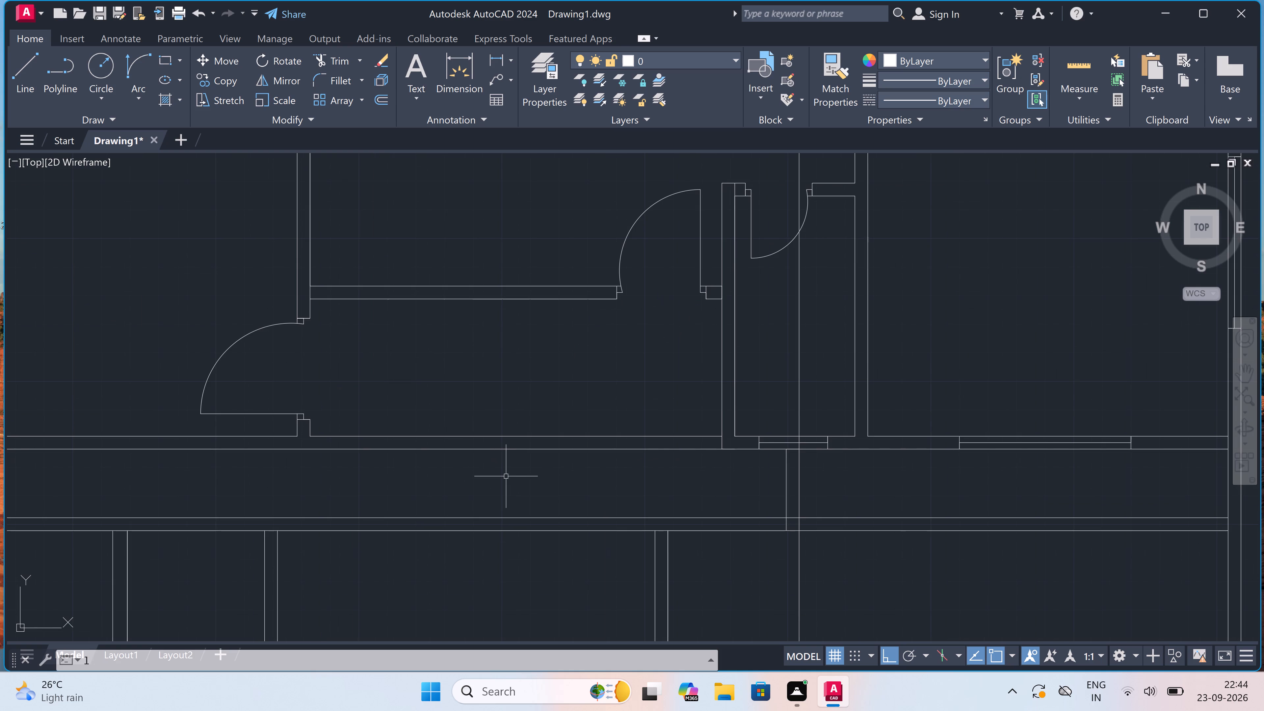
key(space)
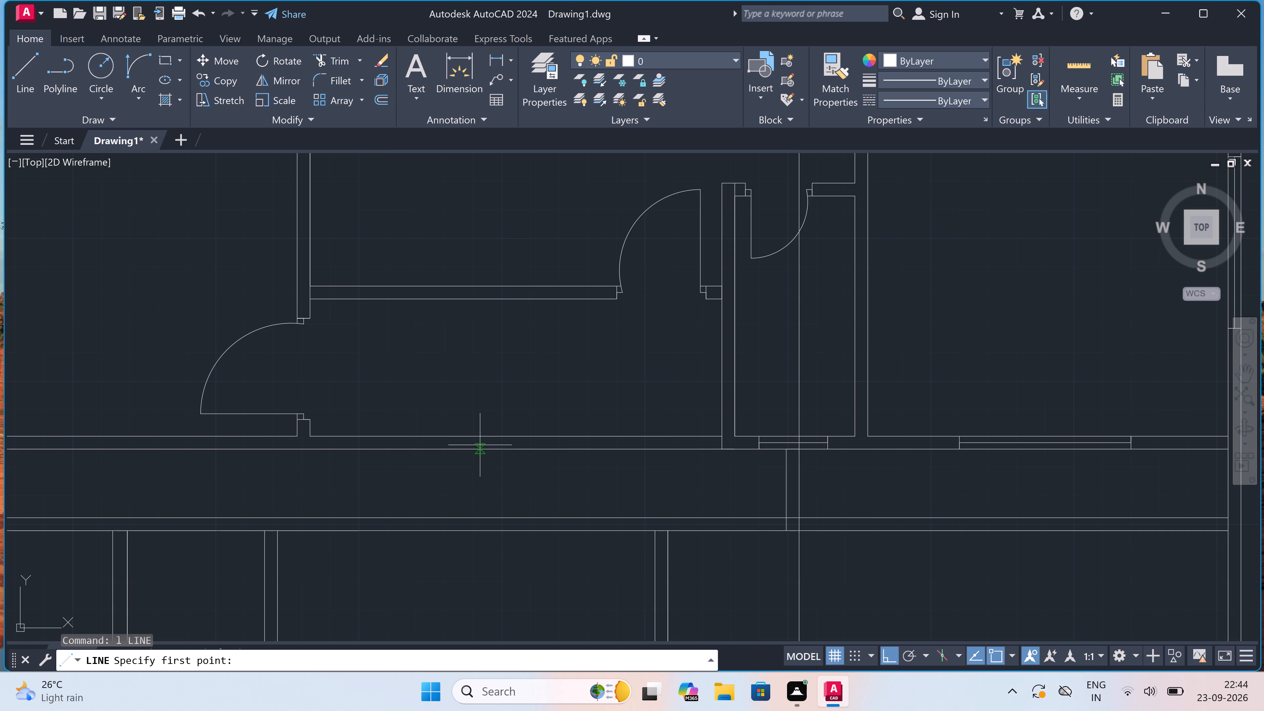
click(472, 450)
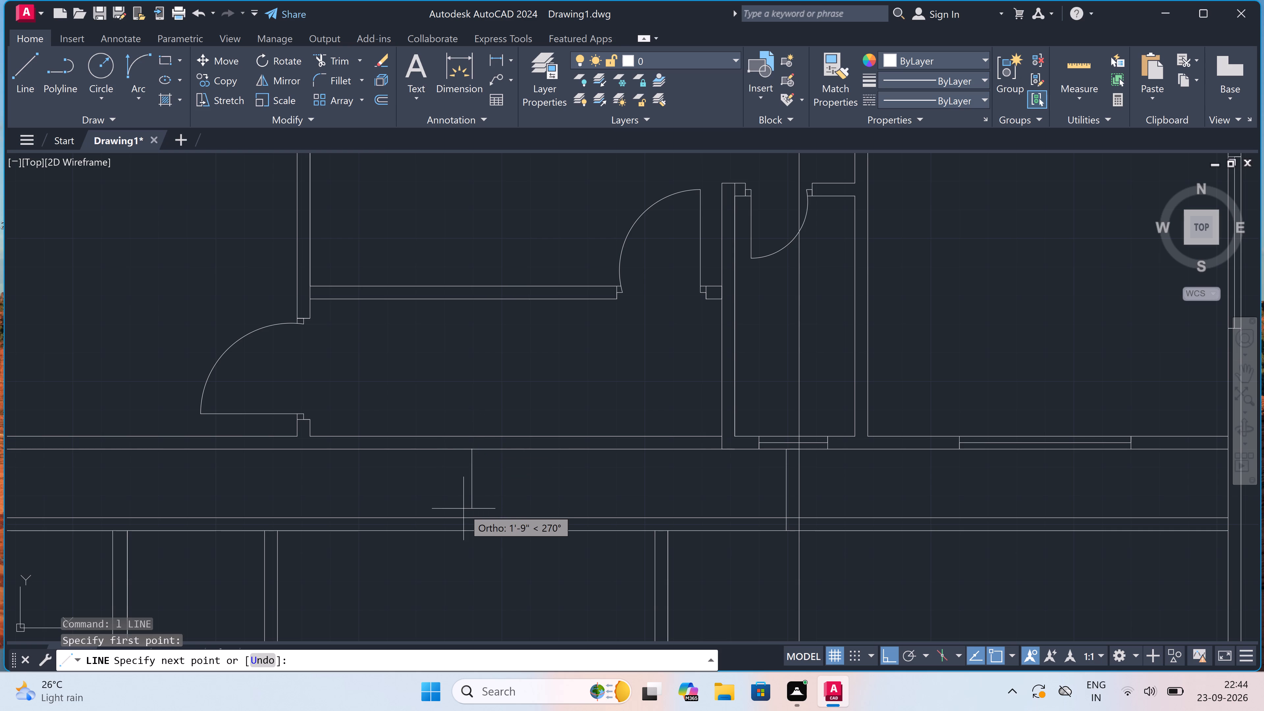
click(472, 516)
key(Escape)
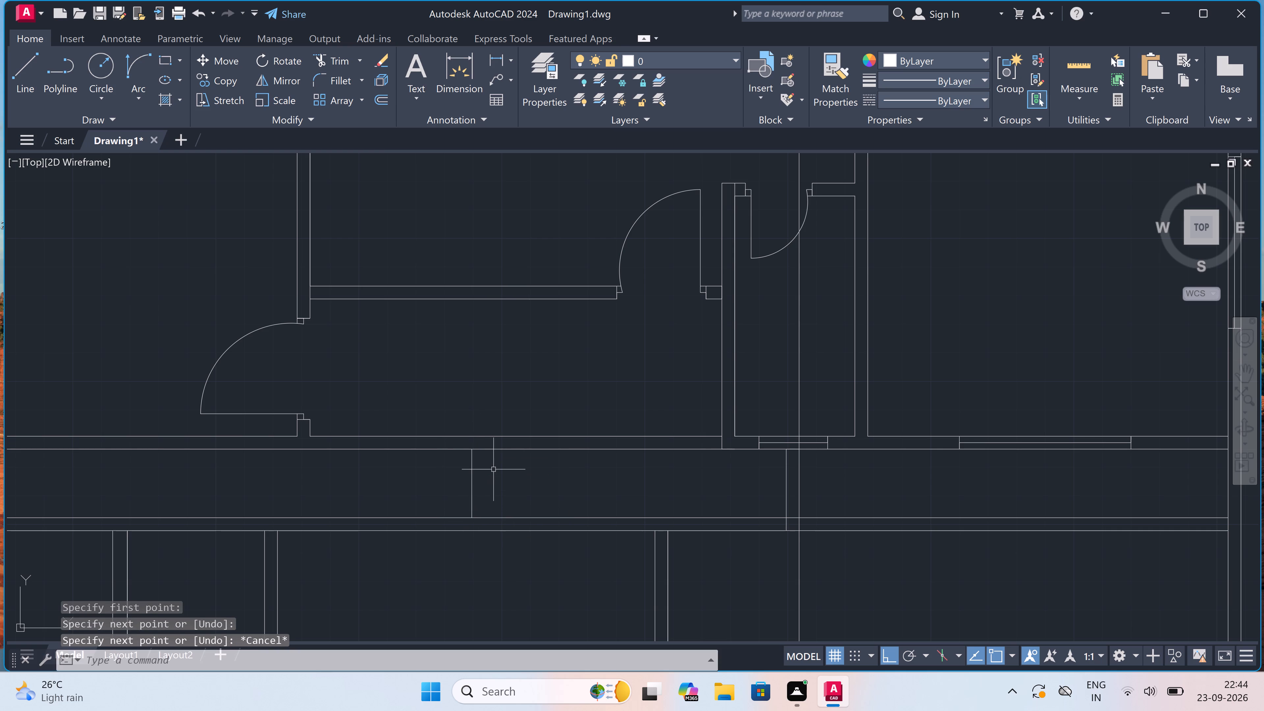
Draw the cross wall's second face 4.5" to the right, spanning the gap and extending up to the upper plan's inner bottom wall line.
key(space)
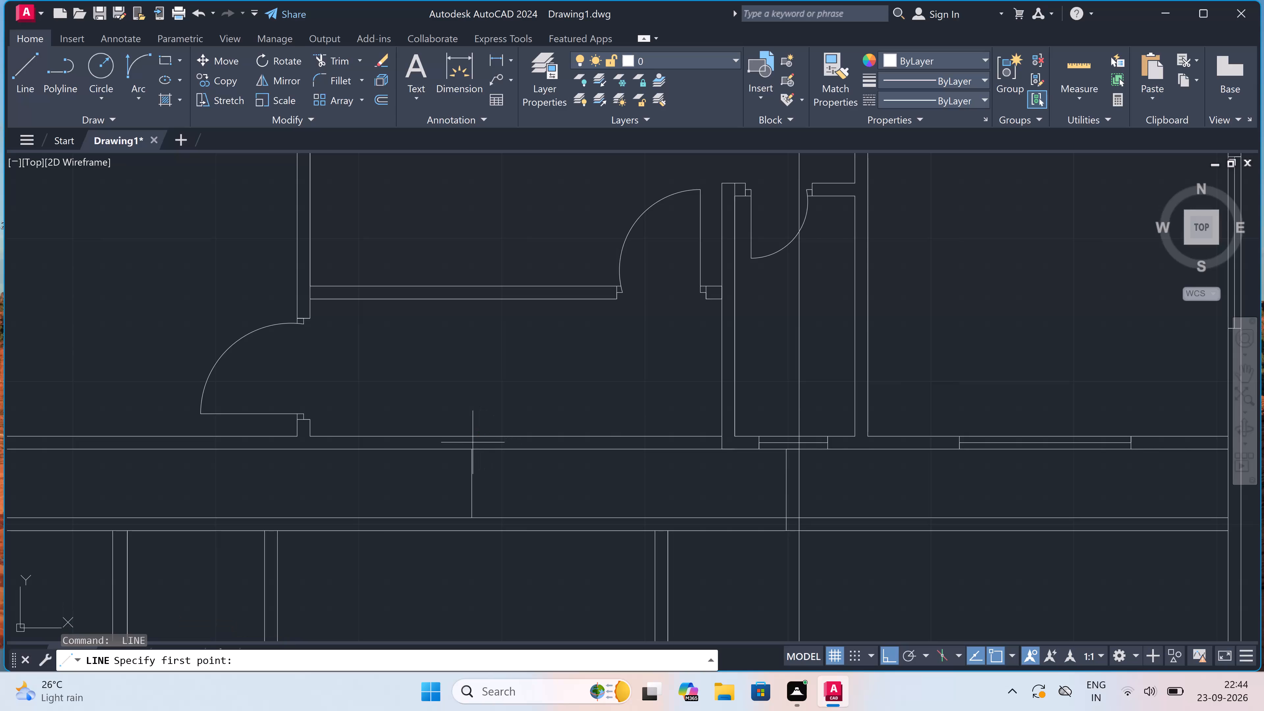
drag(474, 445, 479, 445)
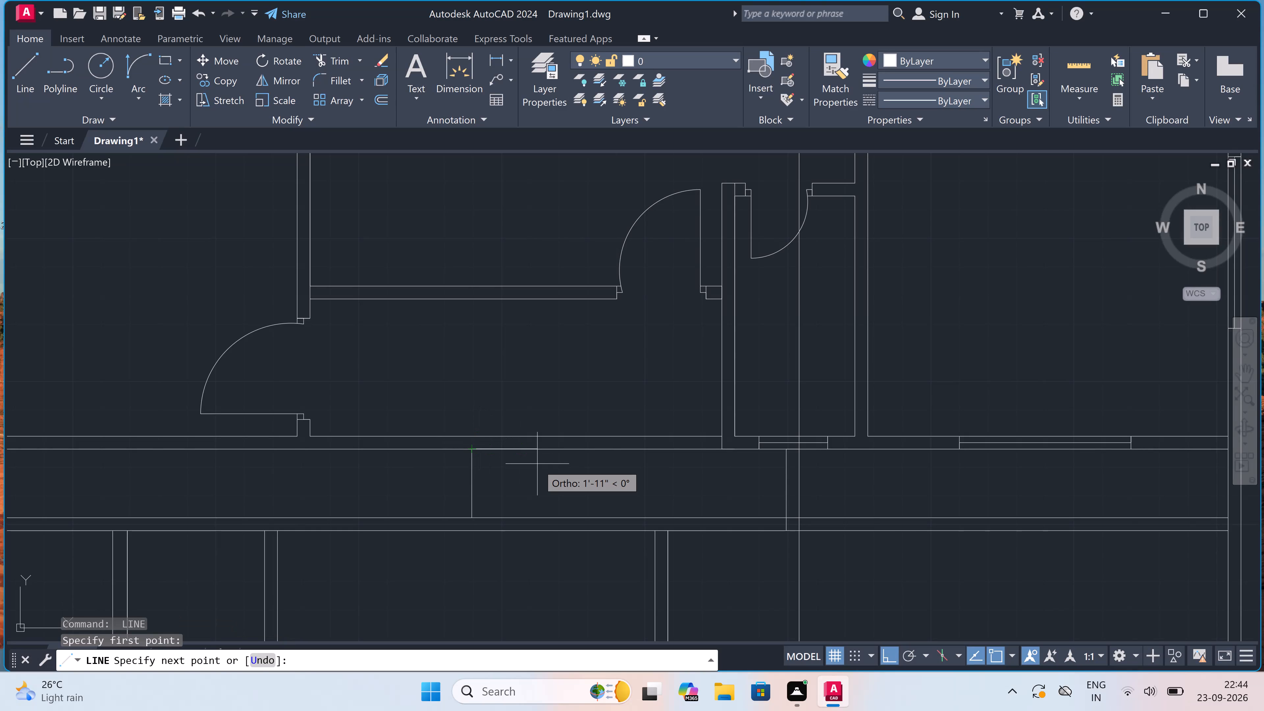
key(4)
text(.5")
key(space)
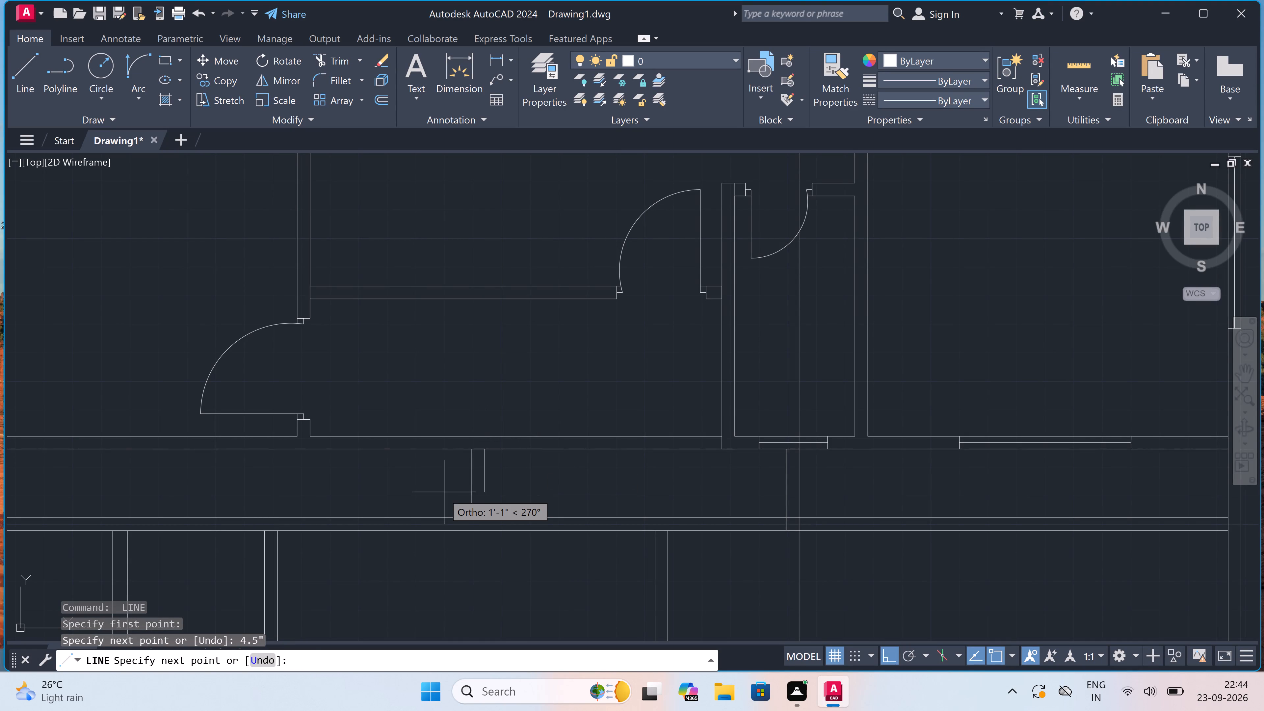
scroll(445, 489, up, 2)
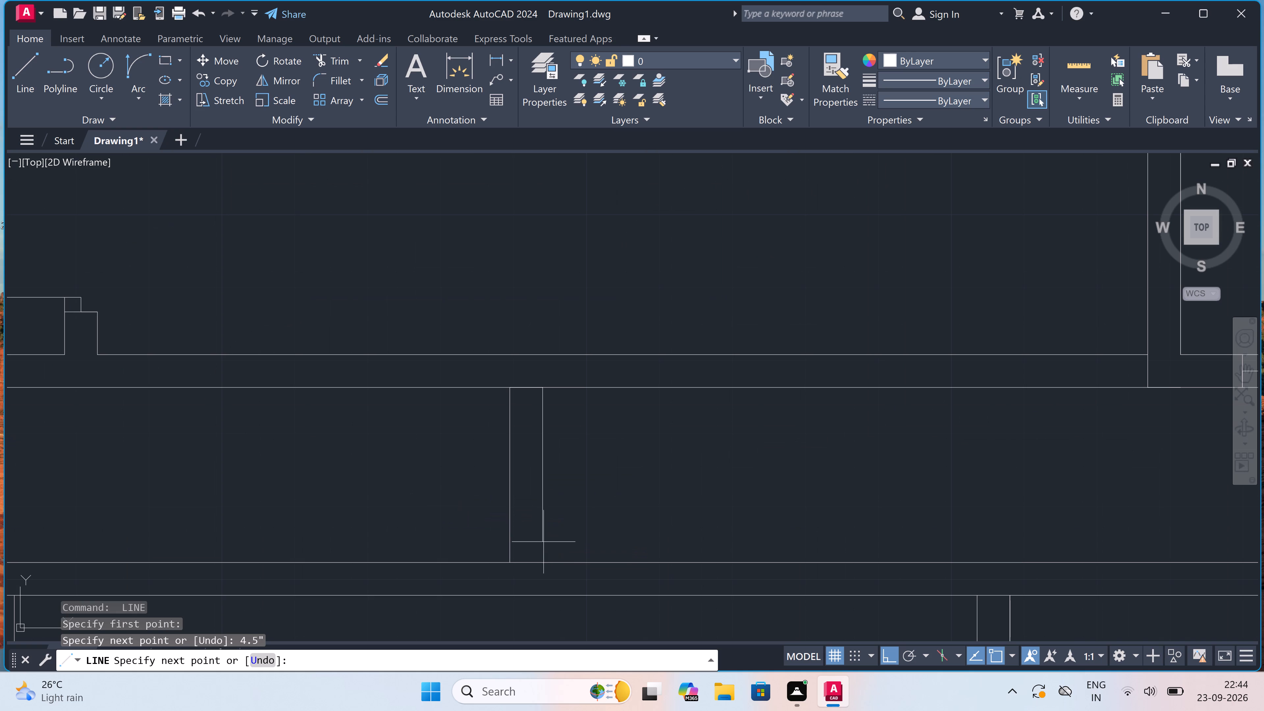
click(547, 561)
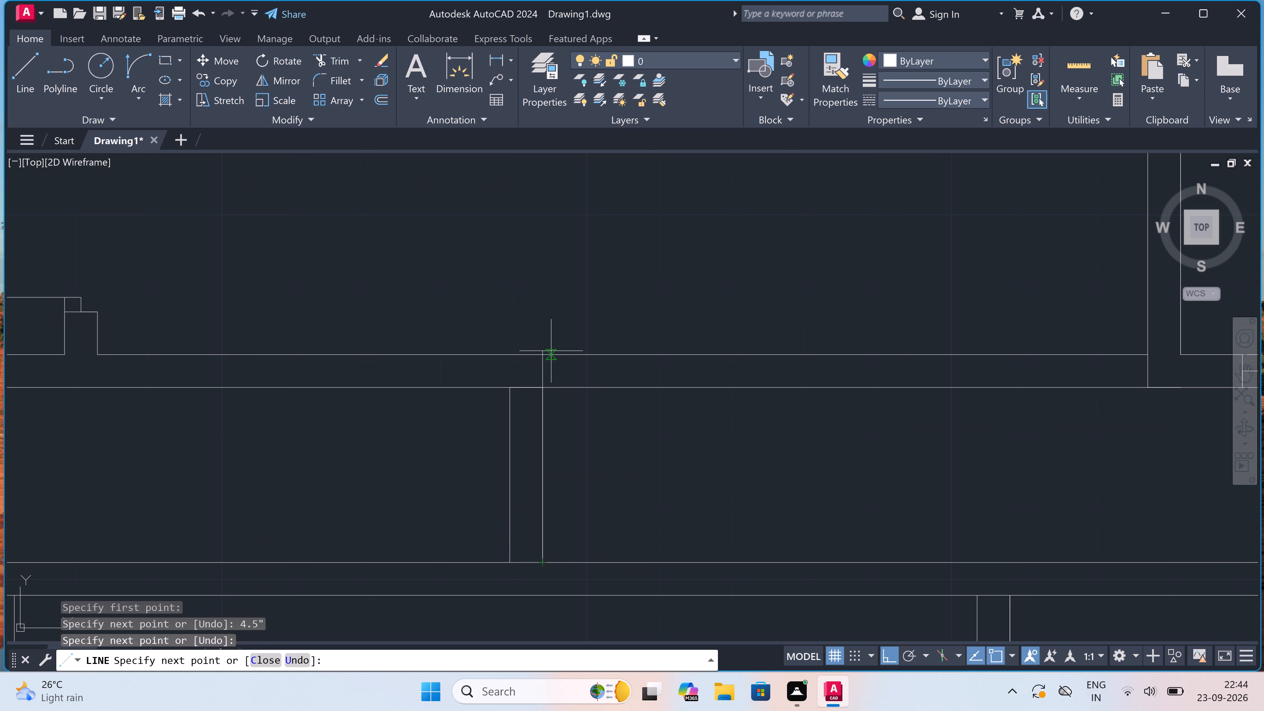
click(543, 354)
key(Escape)
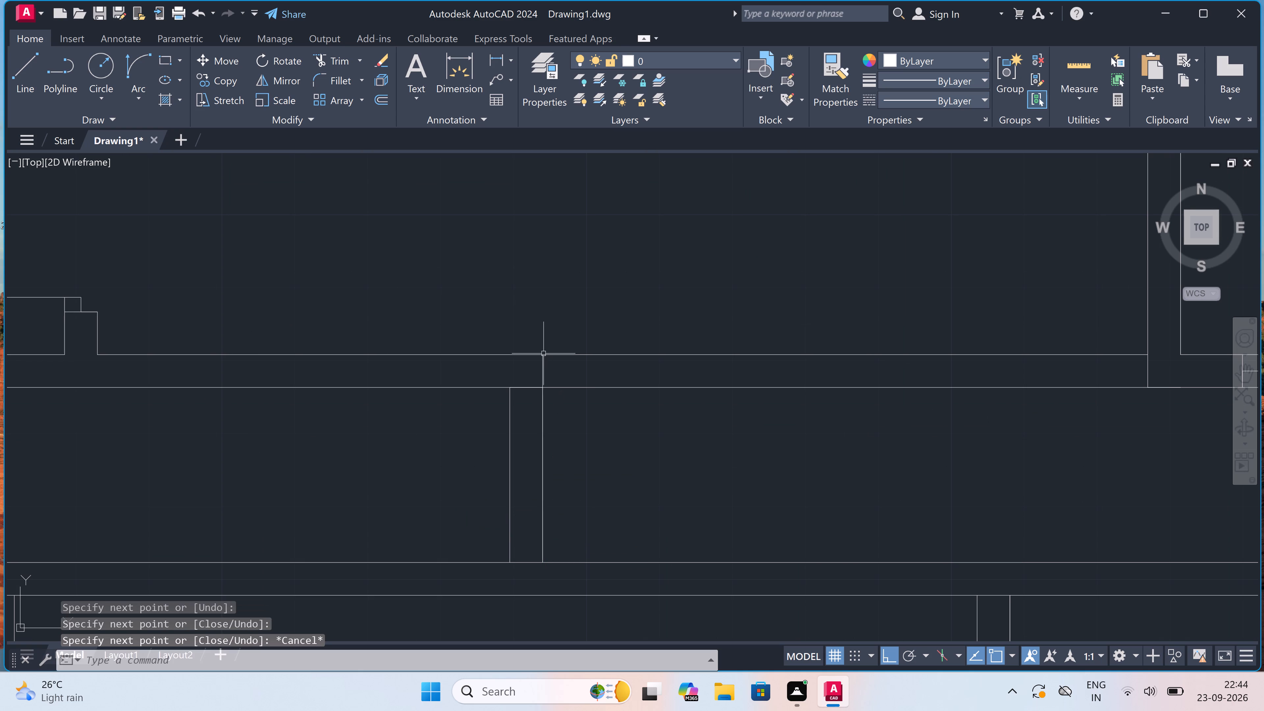
Trim the wall lines between the two faces of the new cross wall at its top and bottom ends.
text(tr)
key(space)
drag(526, 374, 526, 380)
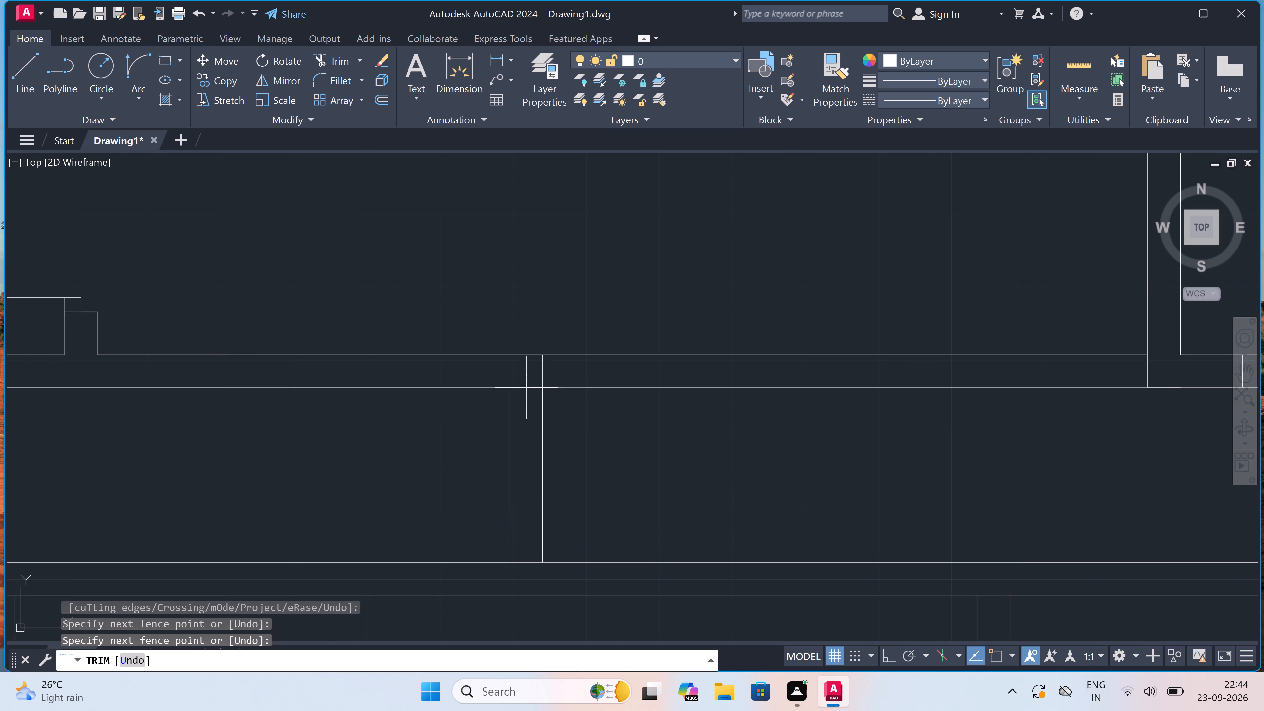
click(521, 422)
scroll(521, 421, down, 3)
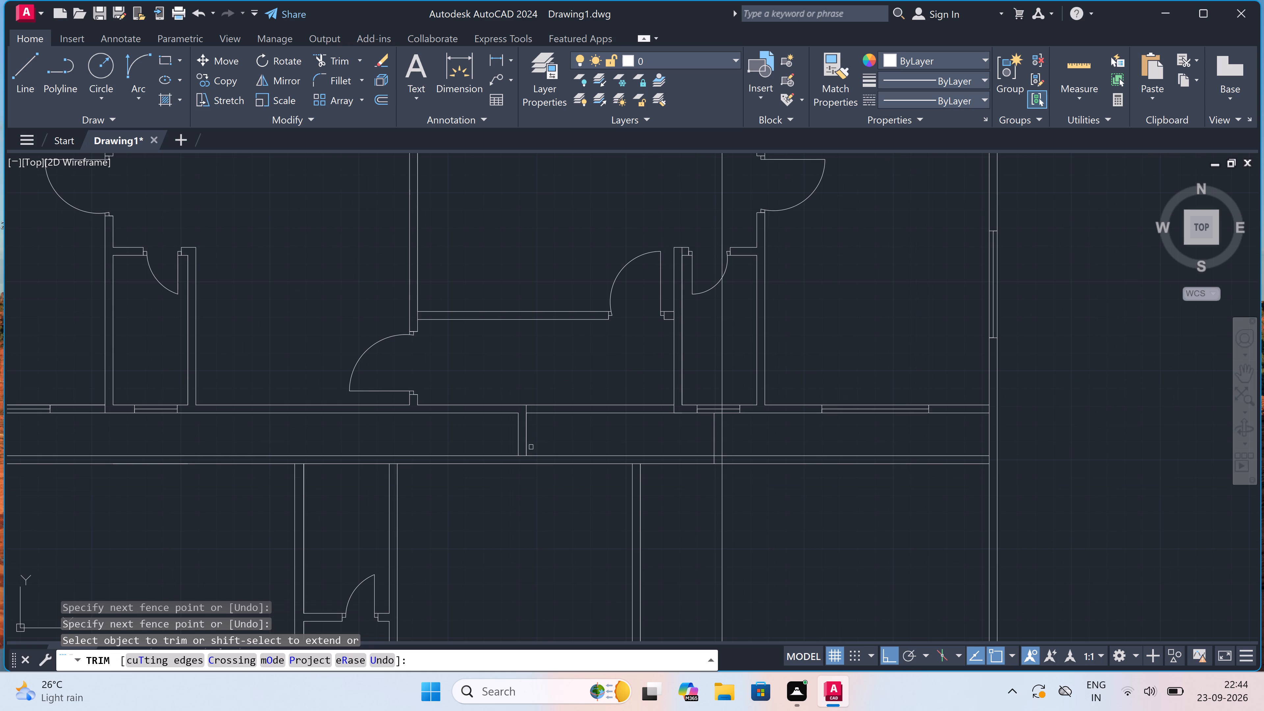
scroll(508, 458, up, 1)
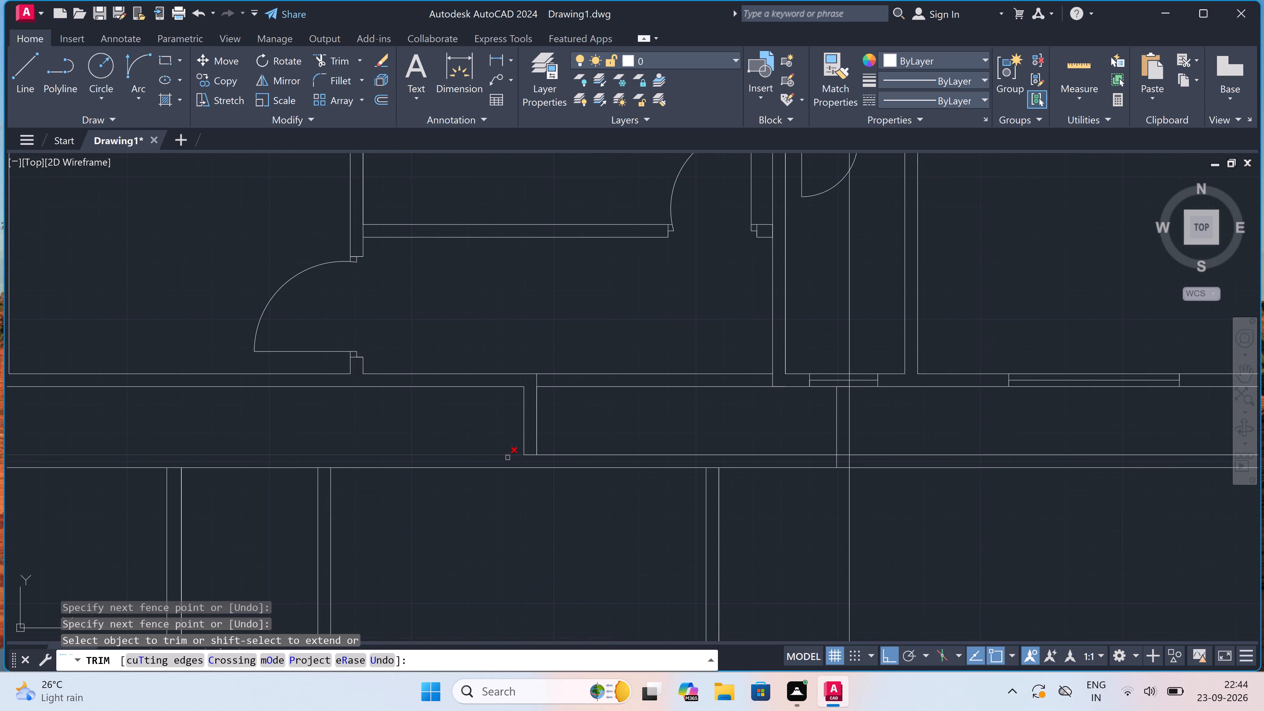
scroll(529, 455, up, 1)
double_click(530, 451)
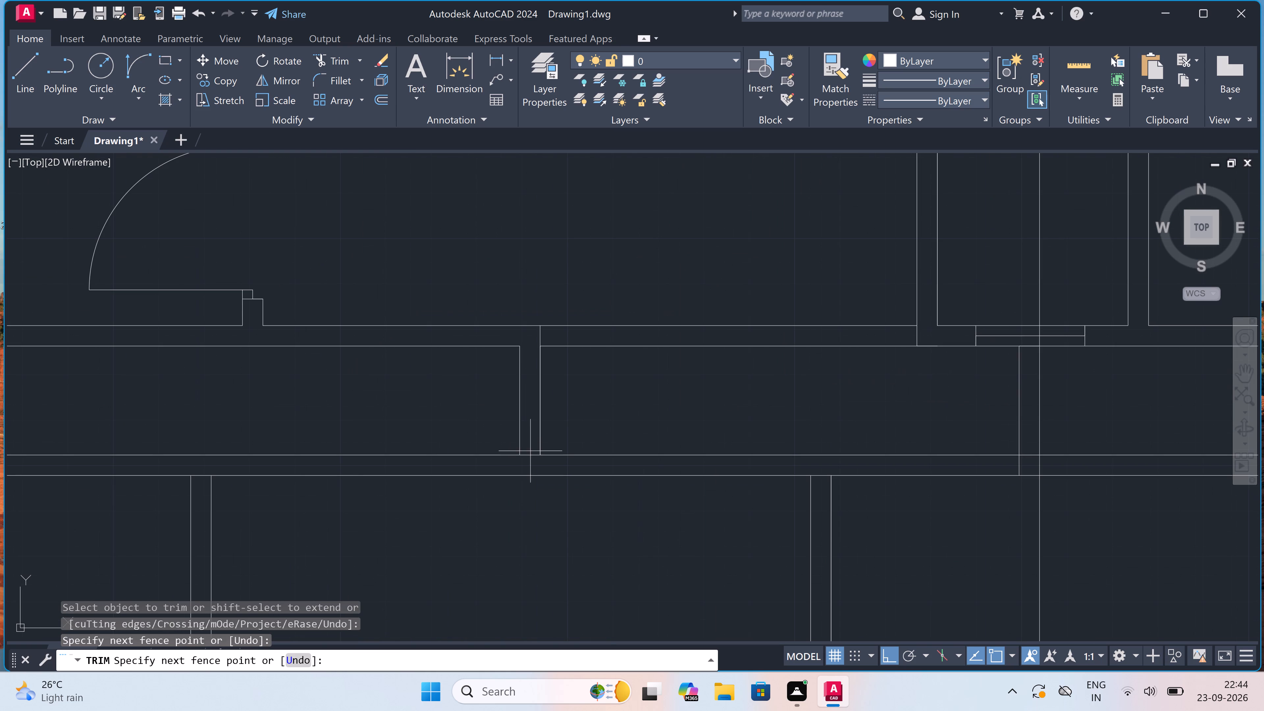
click(532, 458)
scroll(532, 458, down, 2)
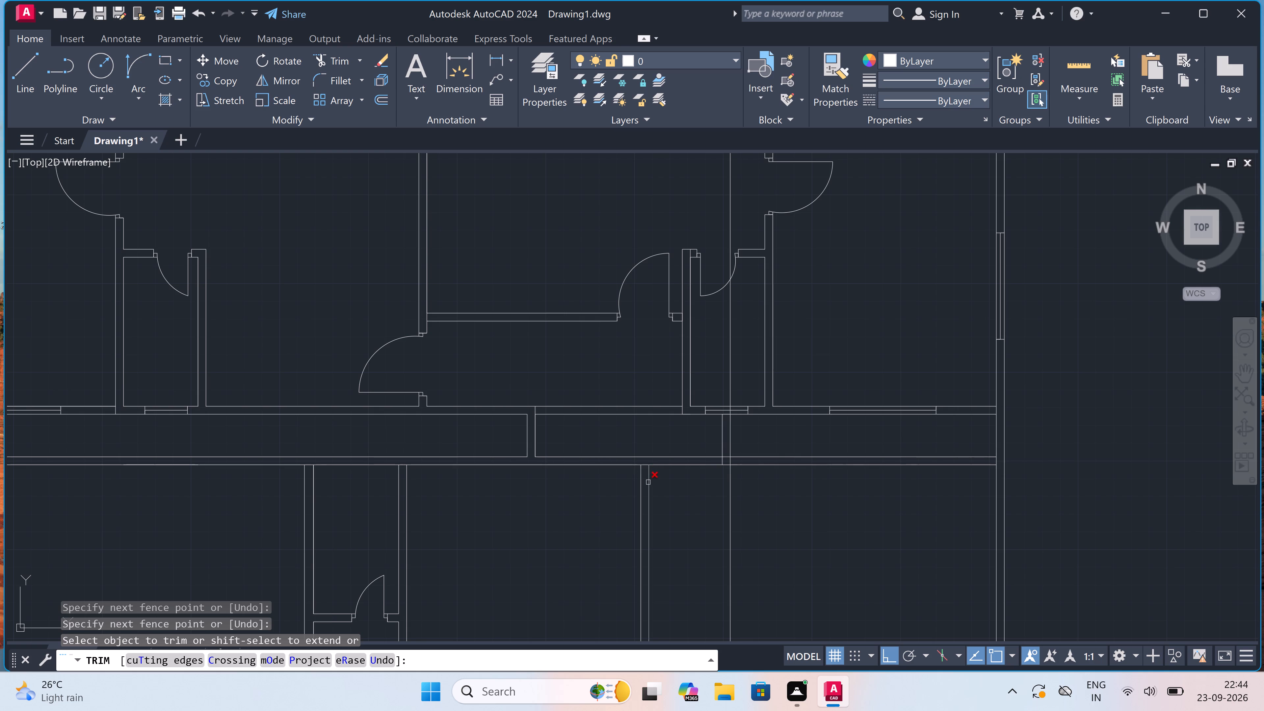
Trim the lower plan's inner top wall line between the two faces of the right room's right wall.
scroll(648, 479, up, 2)
click(638, 436)
click(640, 457)
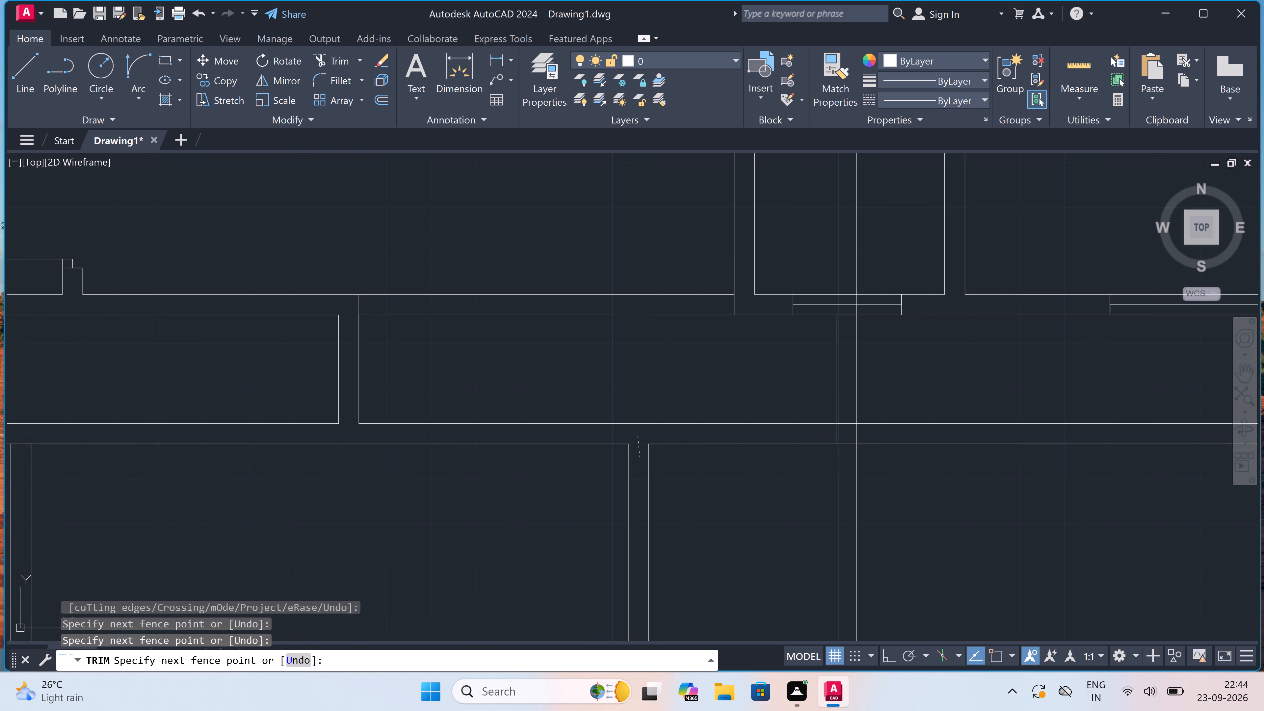
scroll(640, 457, down, 3)
scroll(668, 455, up, 3)
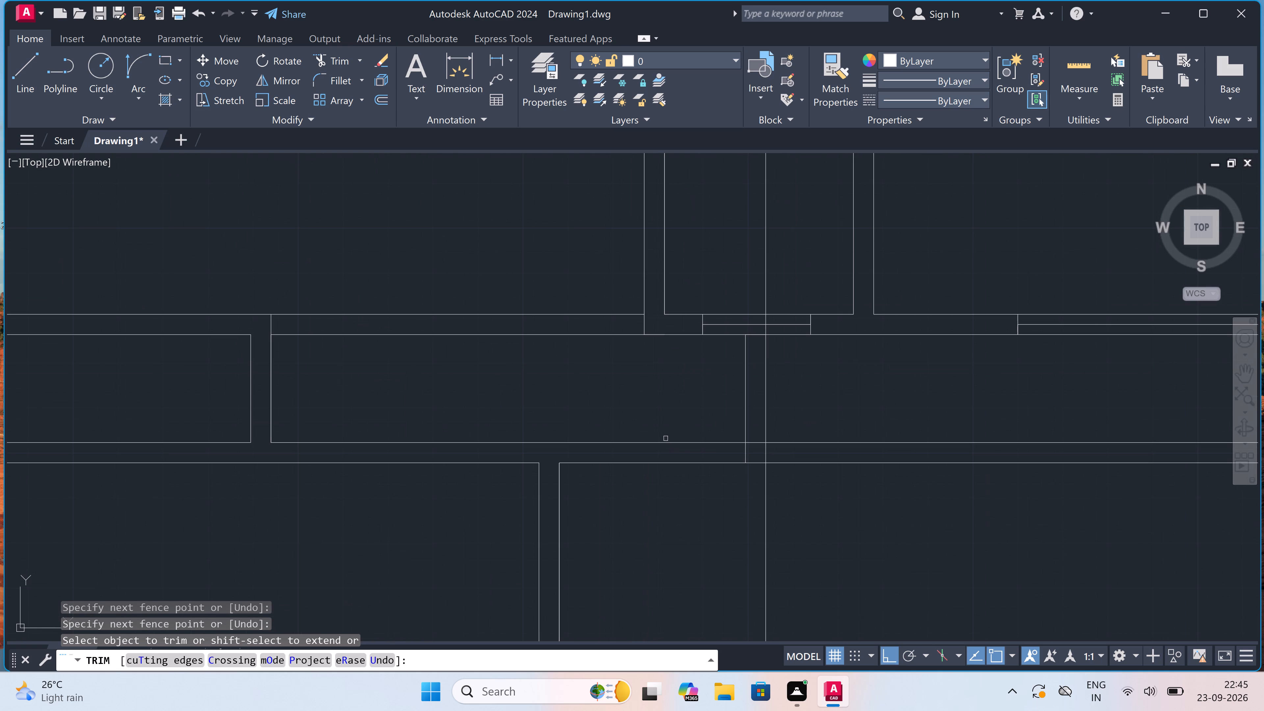
key(Escape)
Draw a short line closing the lower plan's top wall in line with the outer face of the right room's right wall.
key(l)
key(space)
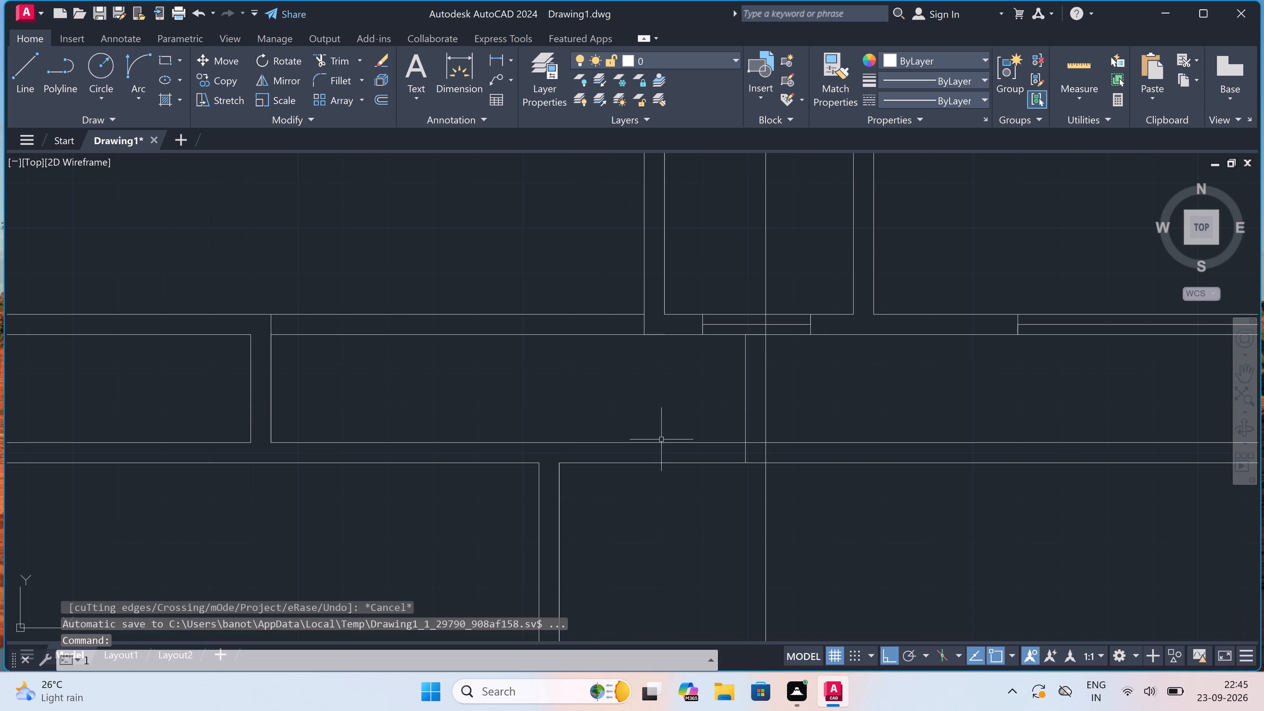
click(560, 463)
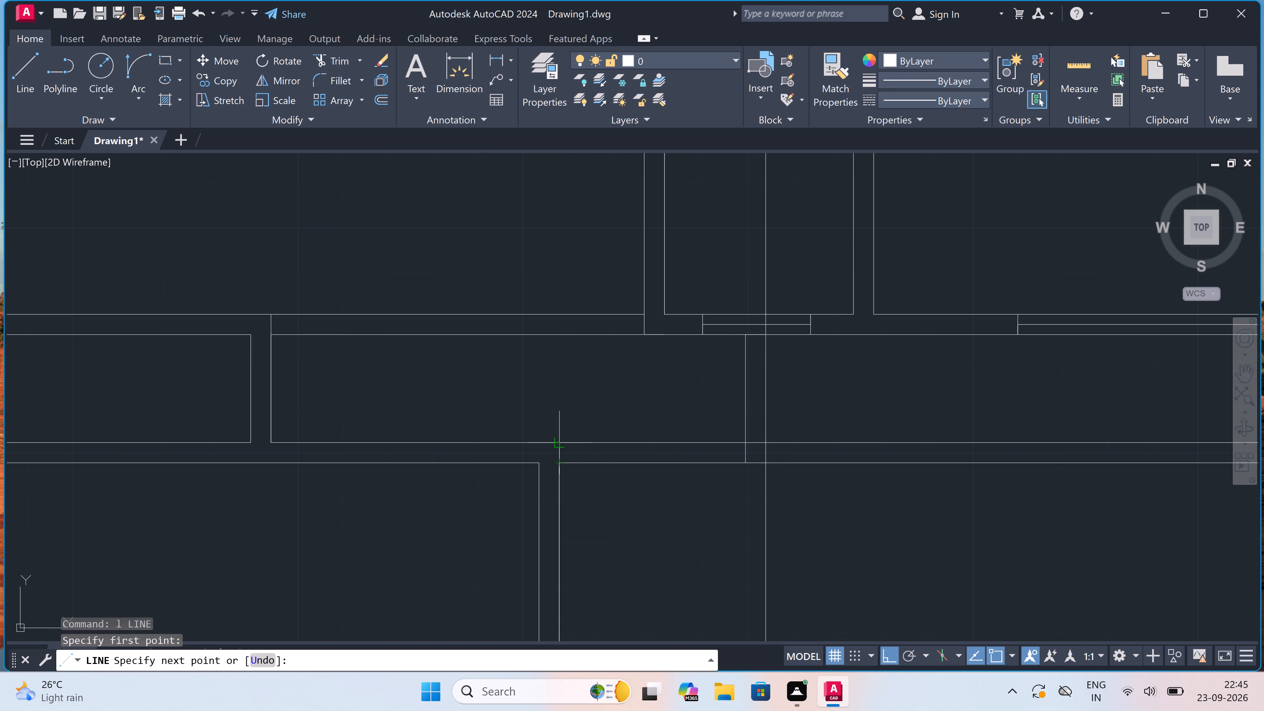
click(558, 446)
key(Escape)
Trim both top wall lines of the lower plan between the right room's outer wall face and the vertical line 4.5" left of the long line.
text(tr)
key(space)
click(587, 435)
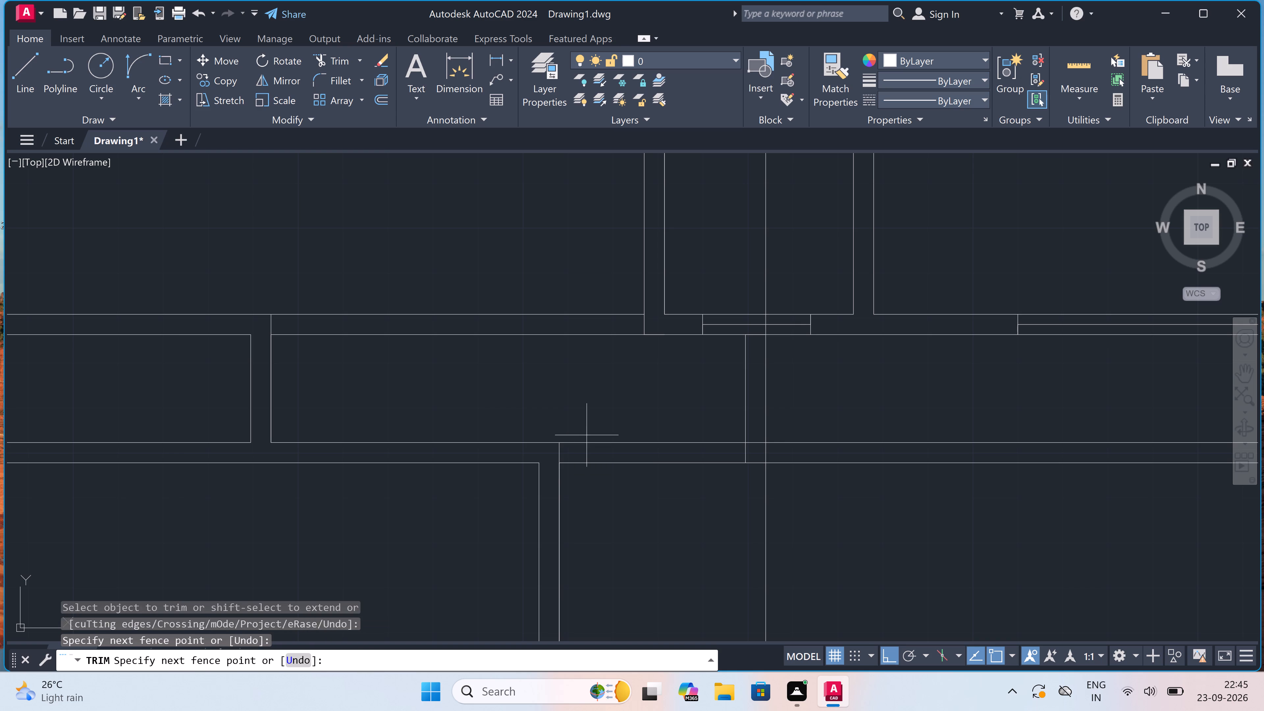
click(591, 460)
double_click(591, 460)
click(592, 501)
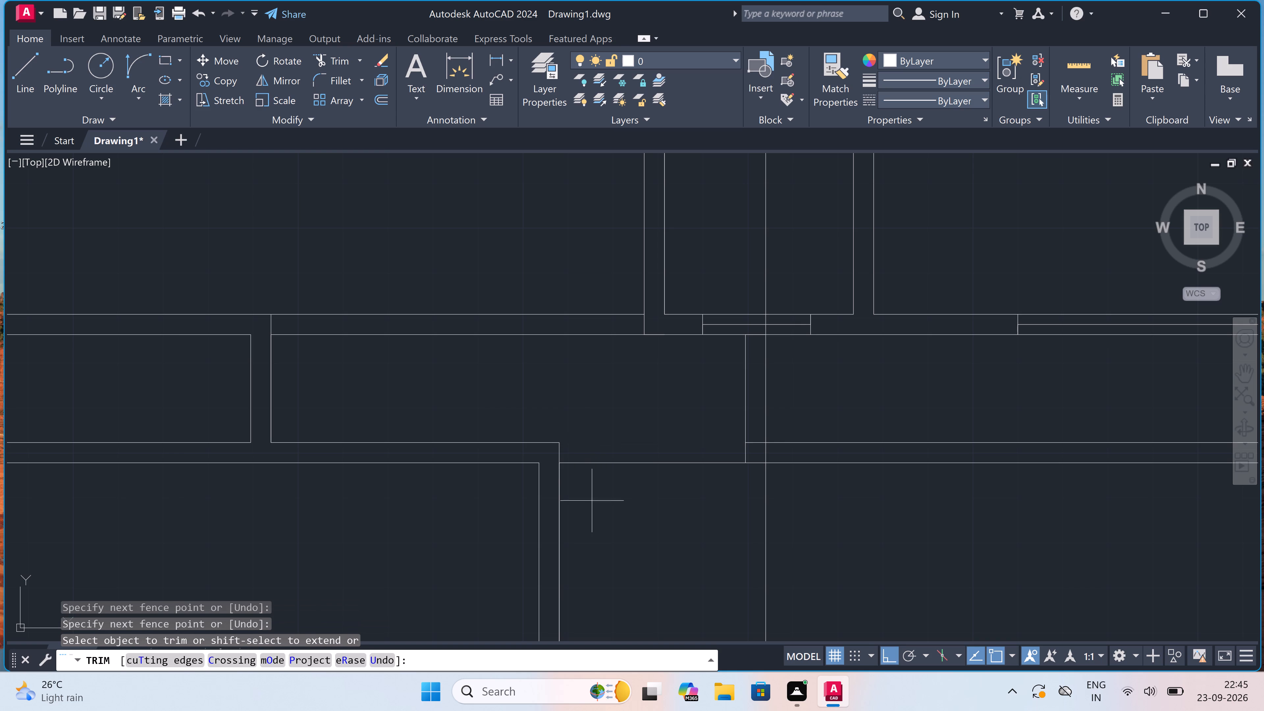
click(607, 438)
scroll(607, 438, down, 3)
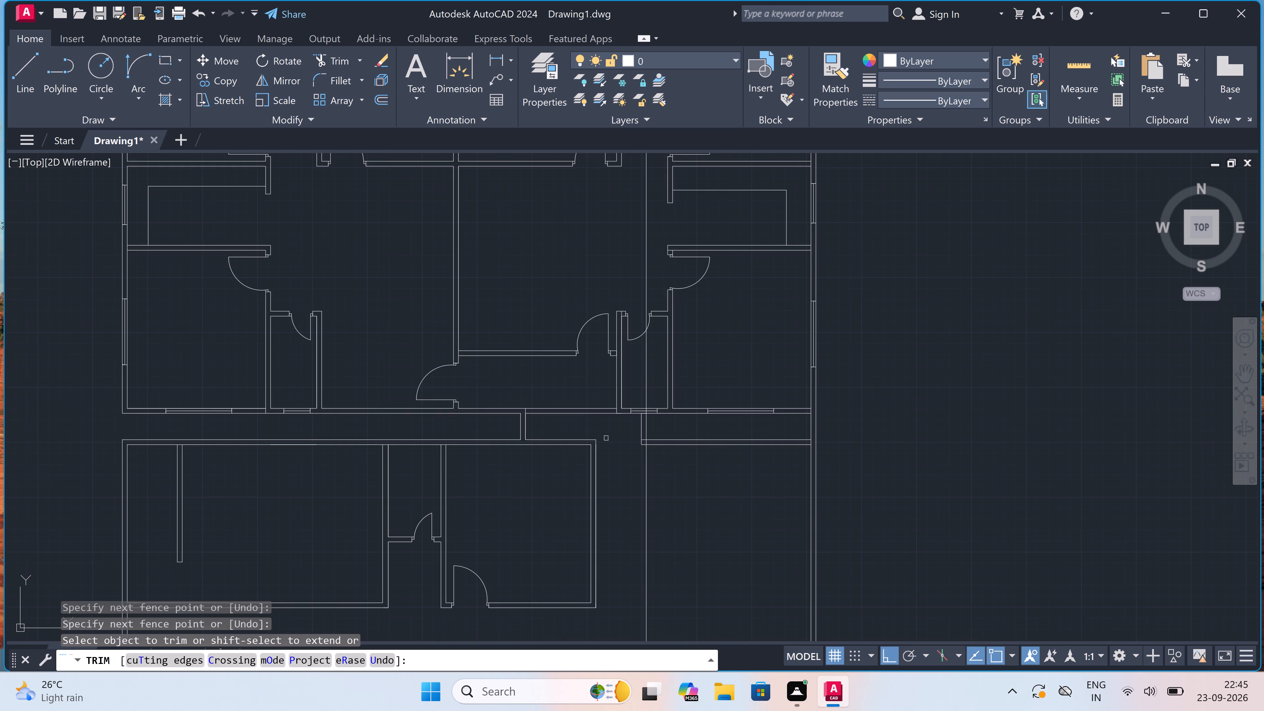
Trim both bottom wall lines of the upper plan between the left cross wall and the right unit's small lower room.
scroll(581, 413, up, 3)
drag(580, 385, 580, 404)
click(575, 440)
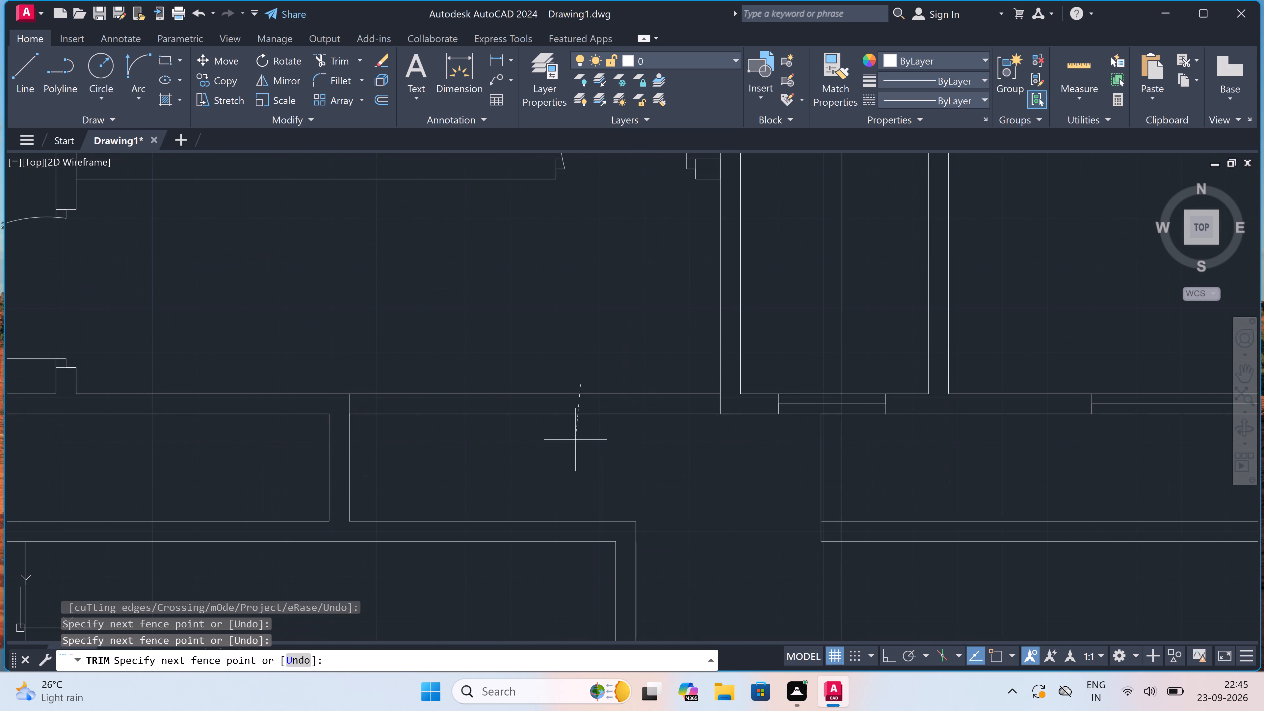
Erase the leftover vertical line running through the upper plan's right unit.
scroll(575, 438, down, 4)
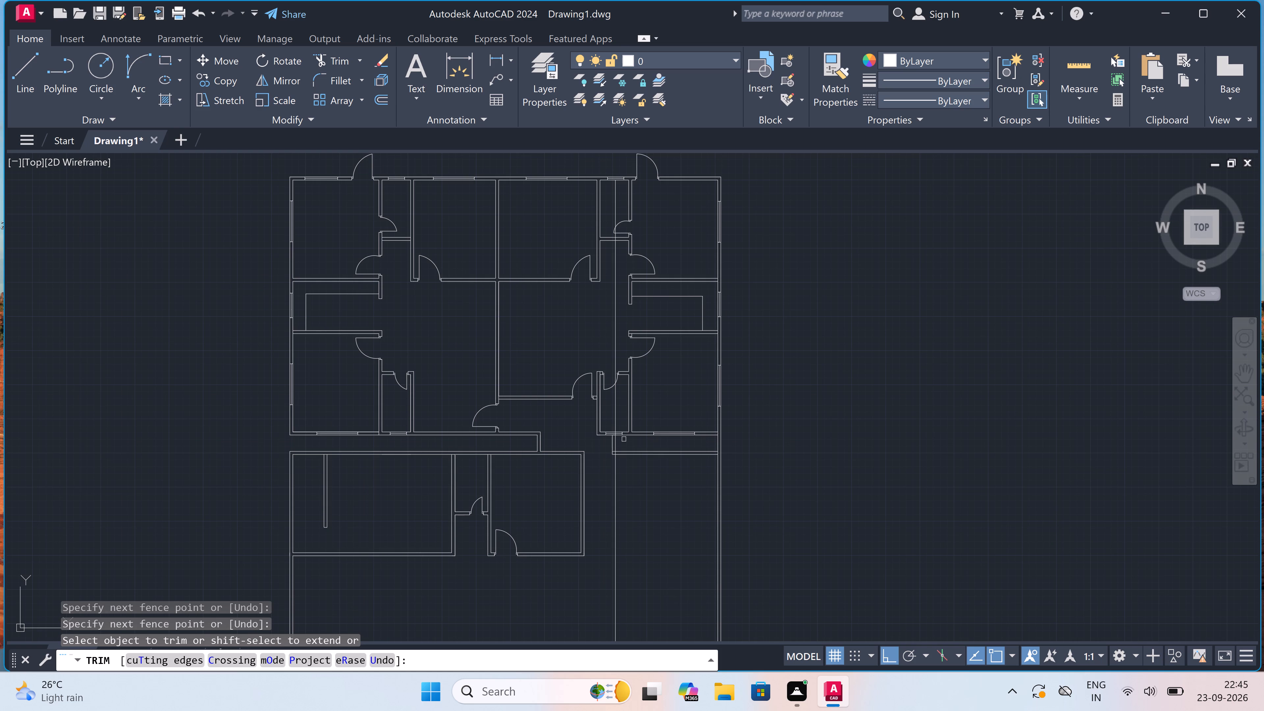
click(614, 414)
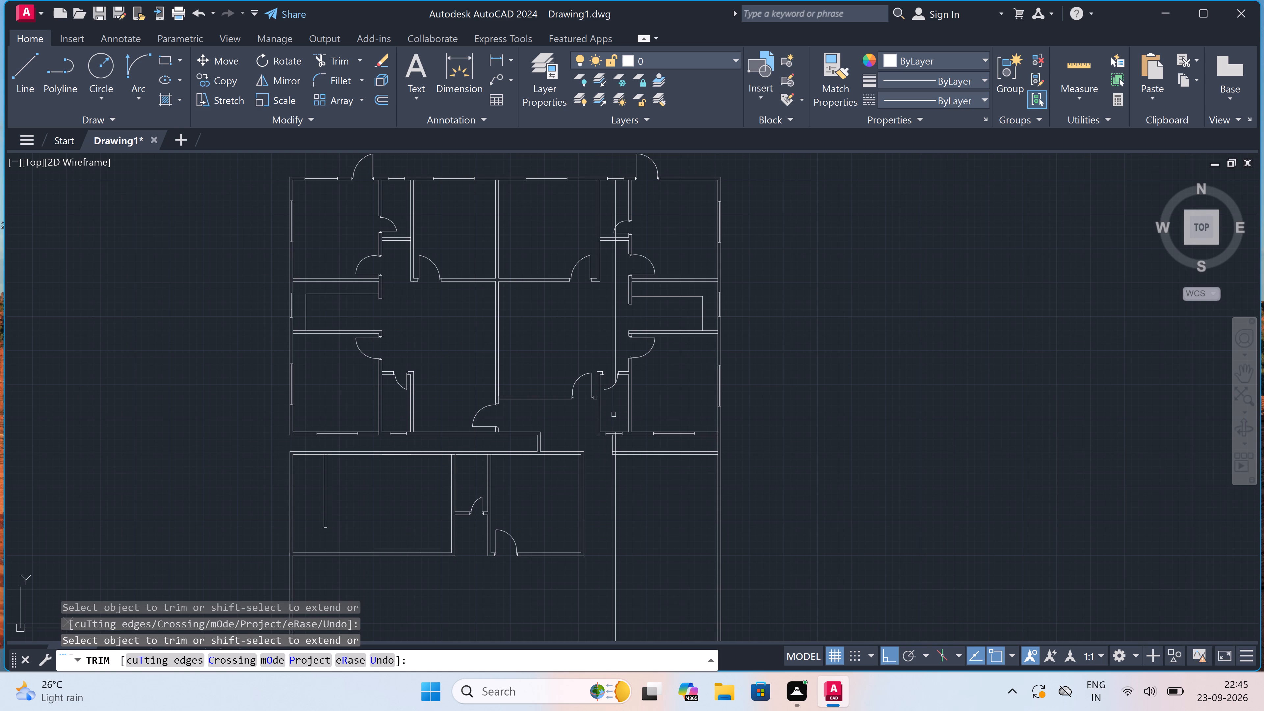
key(Escape)
click(616, 335)
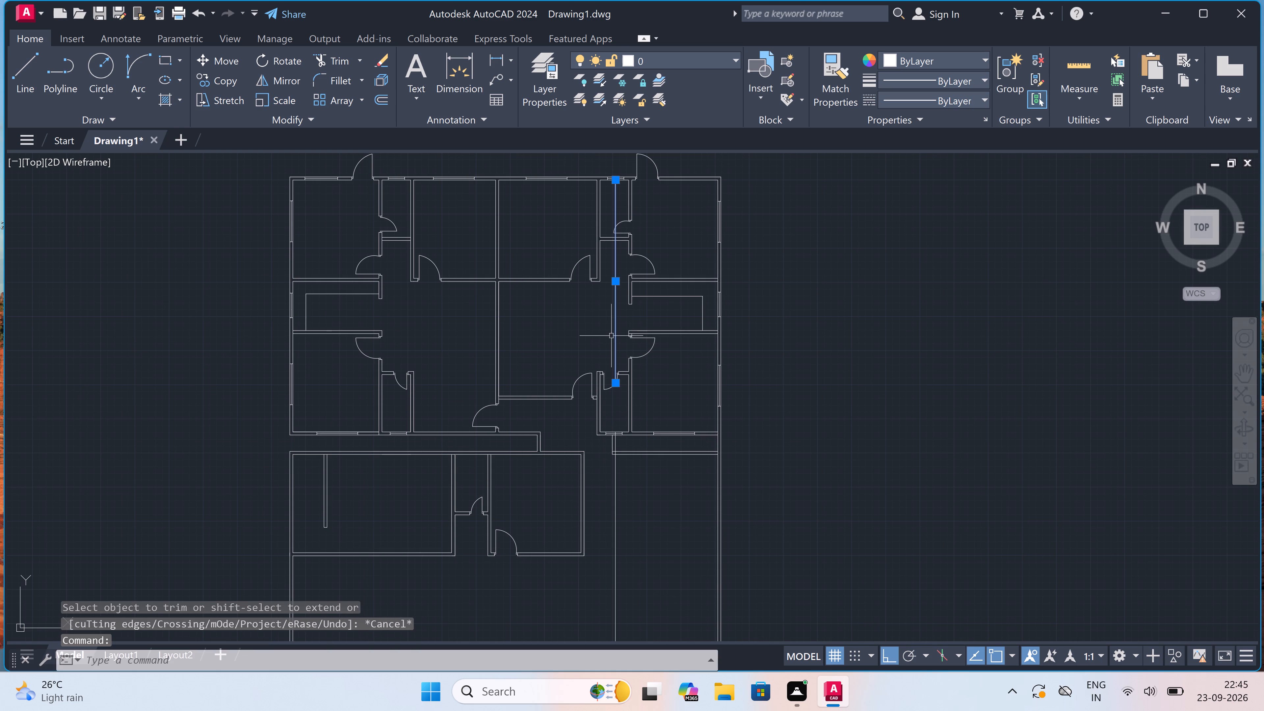
key(Delete)
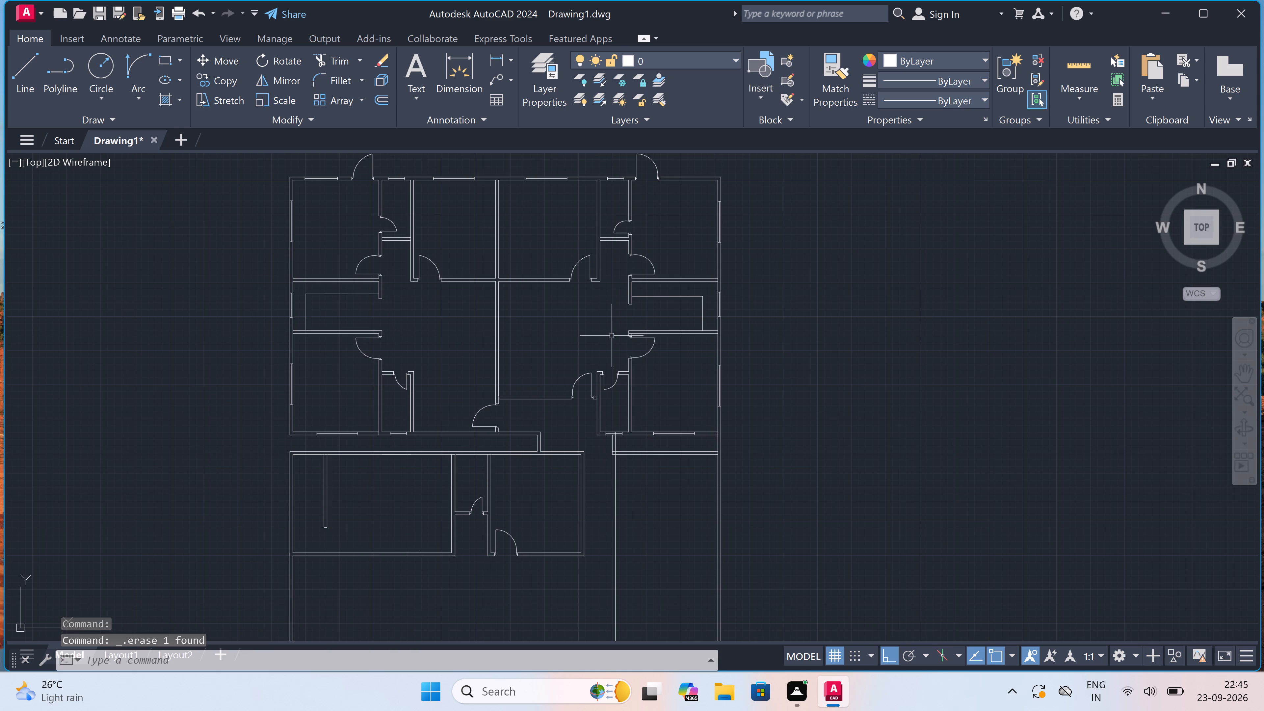
Trim the overlapping lines where the right cross wall meets the lower plan's top wall to form a clean corner.
scroll(619, 474, up, 3)
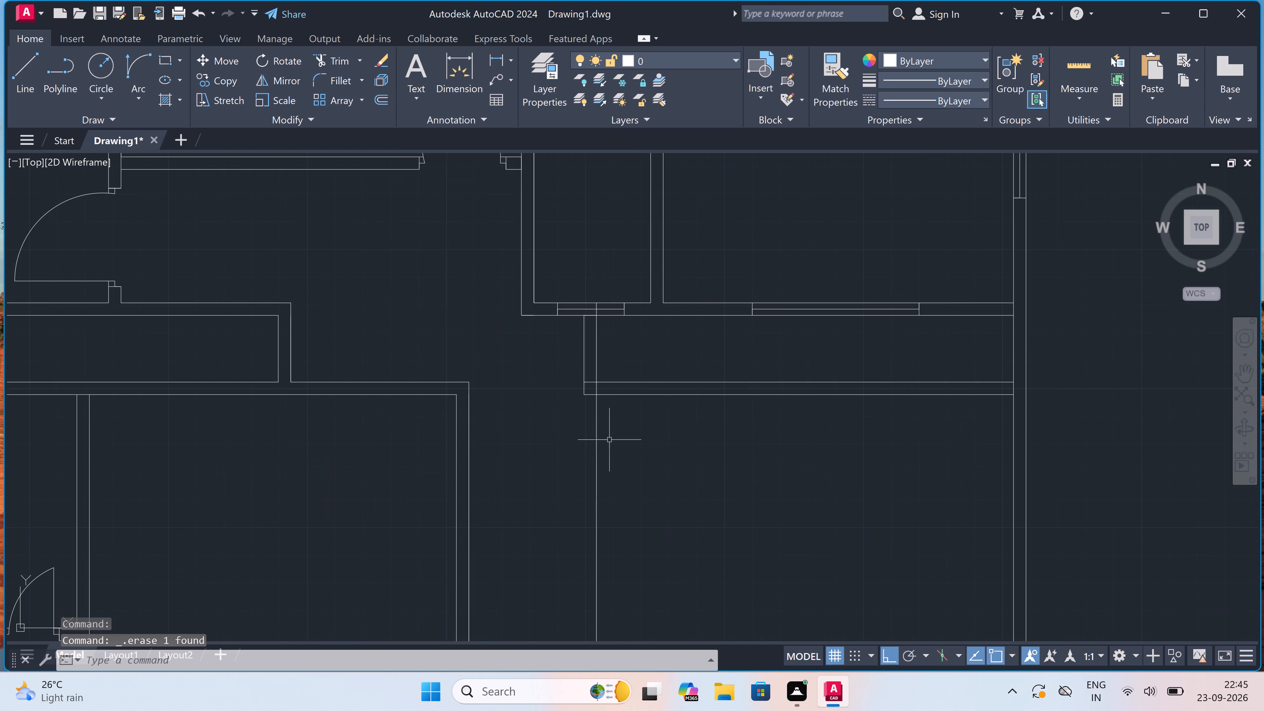
text(tr)
key(space)
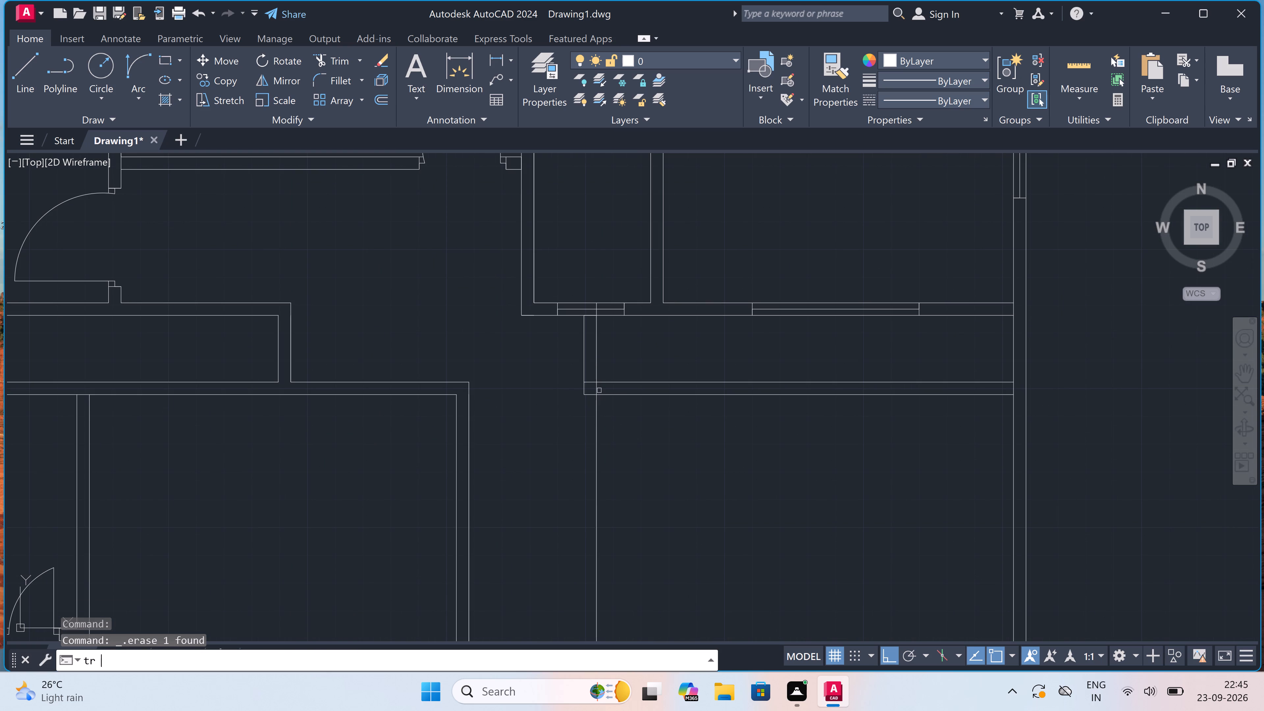
scroll(596, 382, up, 2)
drag(587, 393, 591, 393)
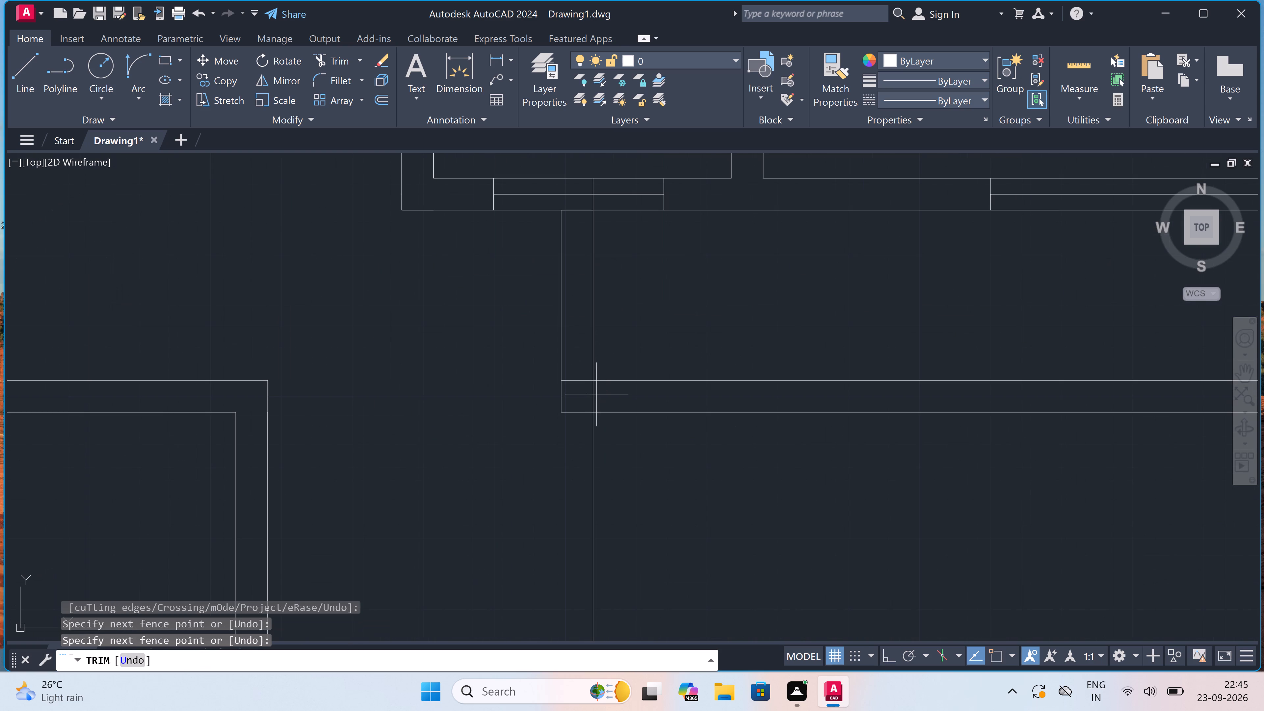
click(597, 394)
click(577, 373)
click(575, 389)
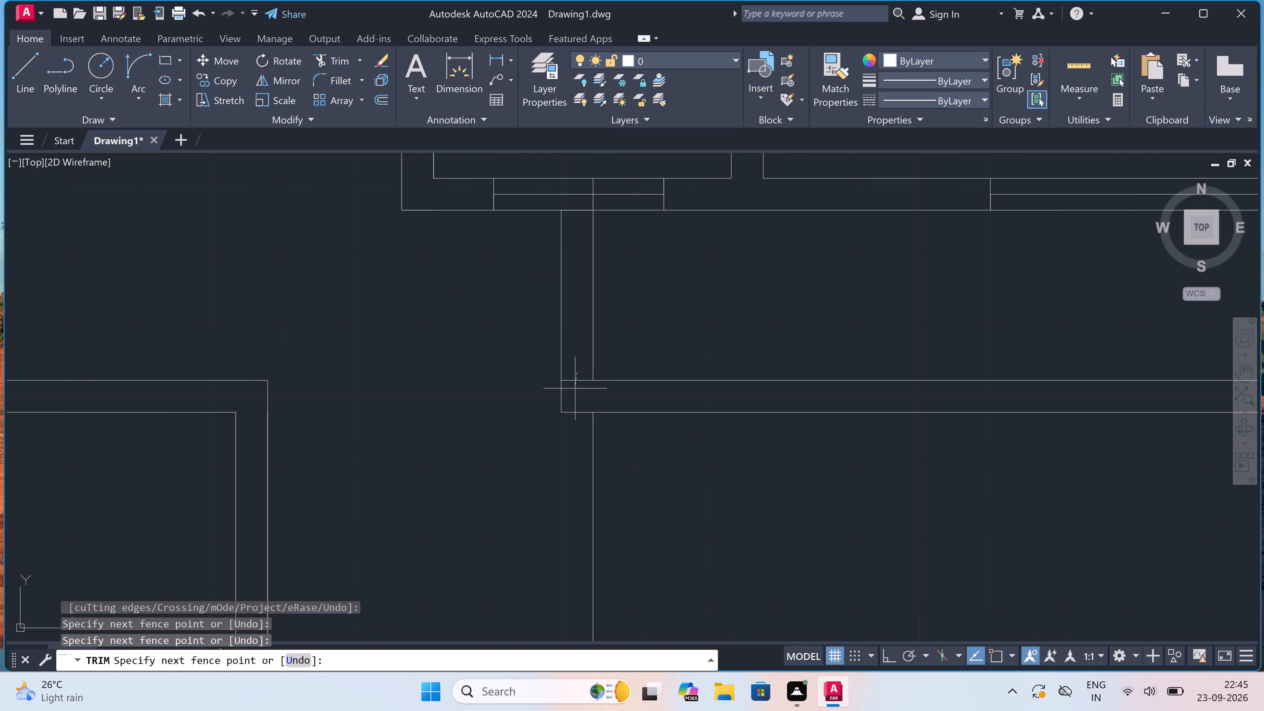
Trim the vertical line's remaining pieces crossing the window in the upper plan's bottom wall above the right cross wall.
scroll(584, 186, up, 3)
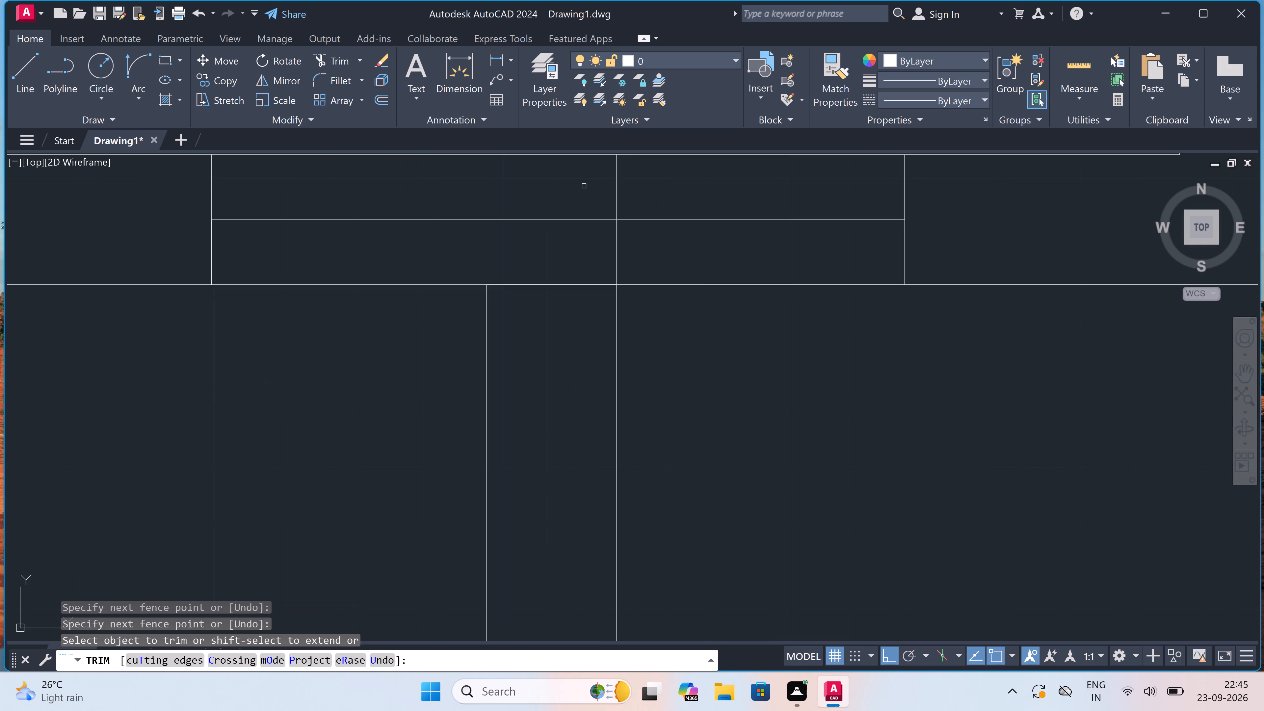
drag(580, 200, 588, 205)
drag(621, 205, 611, 205)
click(597, 205)
drag(591, 275, 600, 274)
click(638, 274)
scroll(638, 274, down, 5)
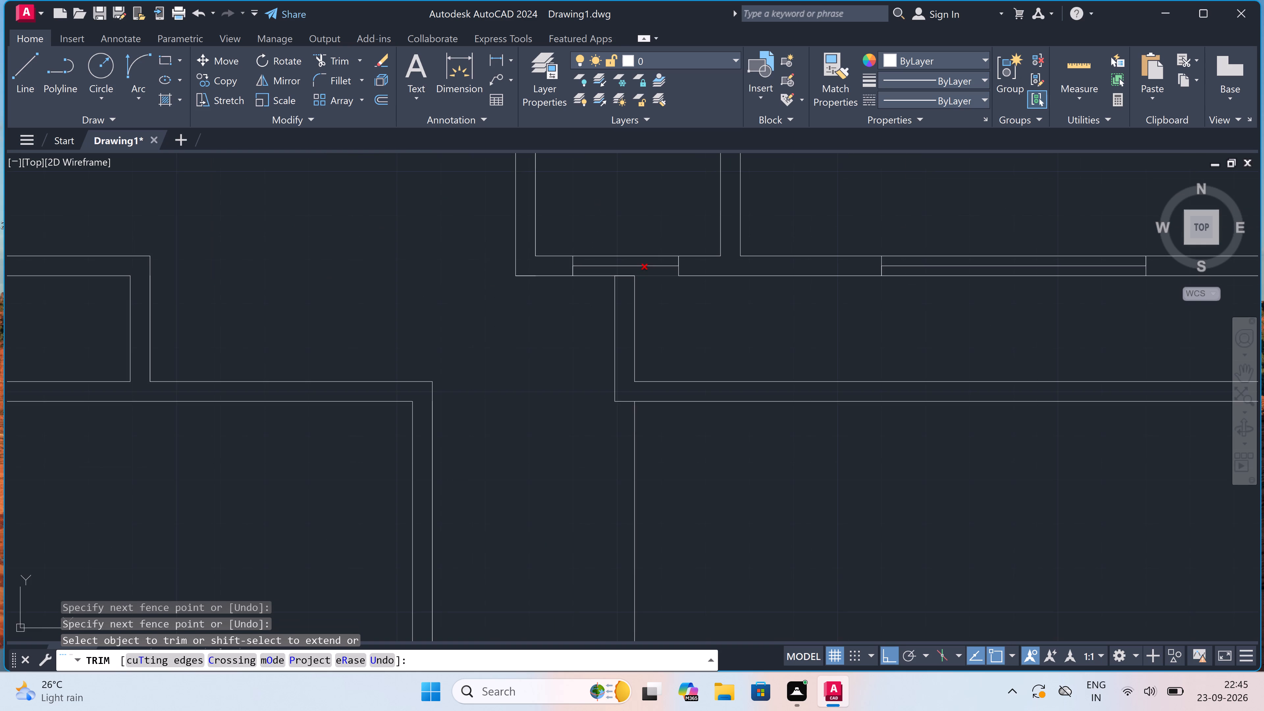
scroll(632, 296, down, 3)
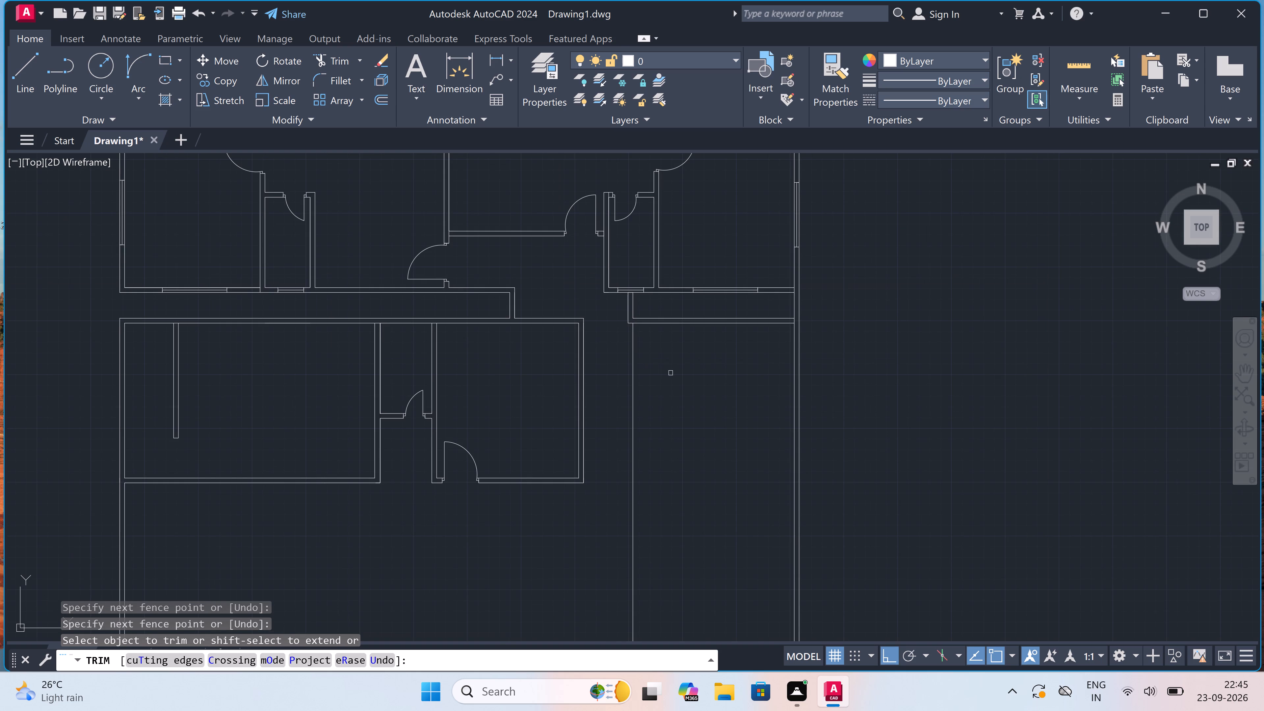
key(Escape)
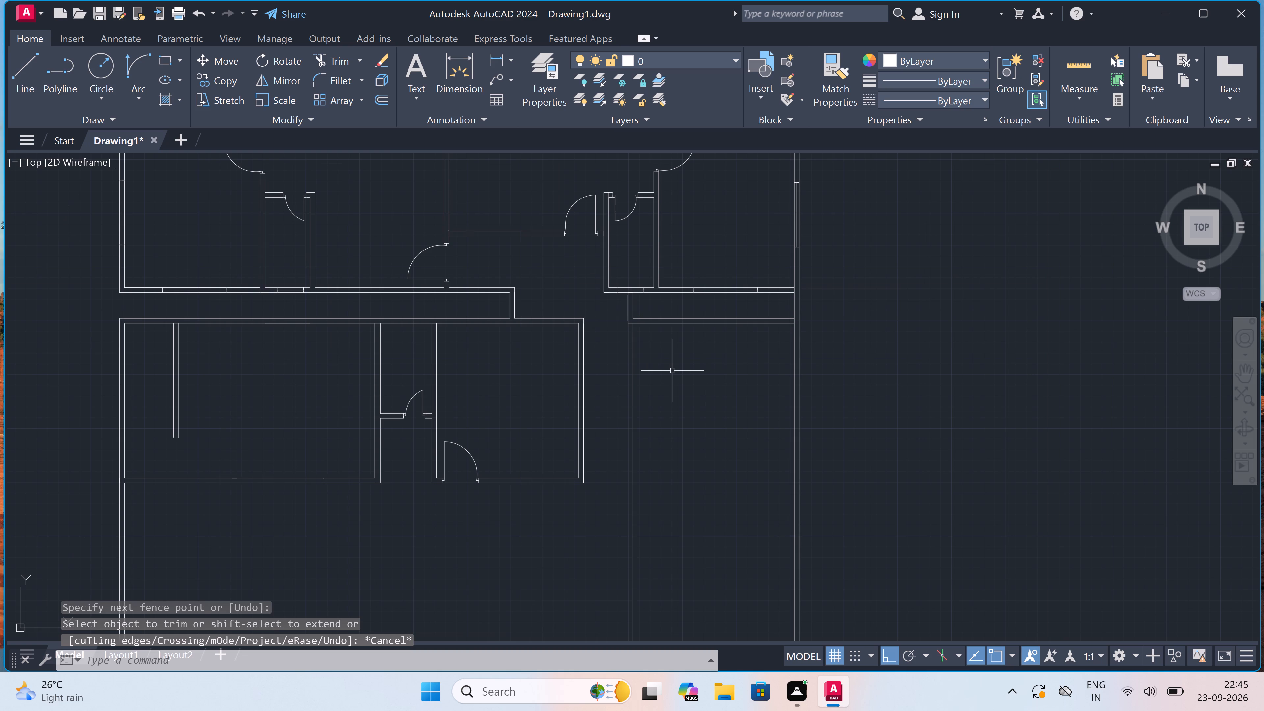
Trim away the long vertical line below the right-hand section of the lower plan's top wall.
click(637, 374)
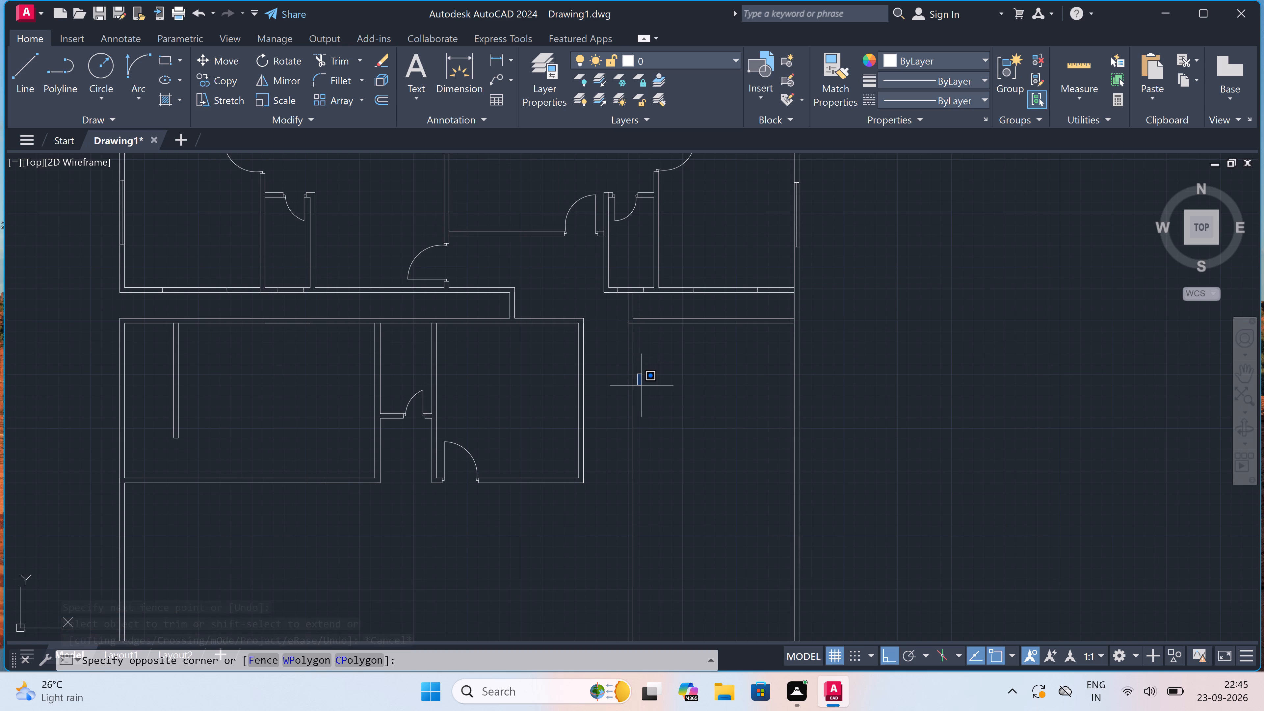
key(Escape)
key(t)
text(r)
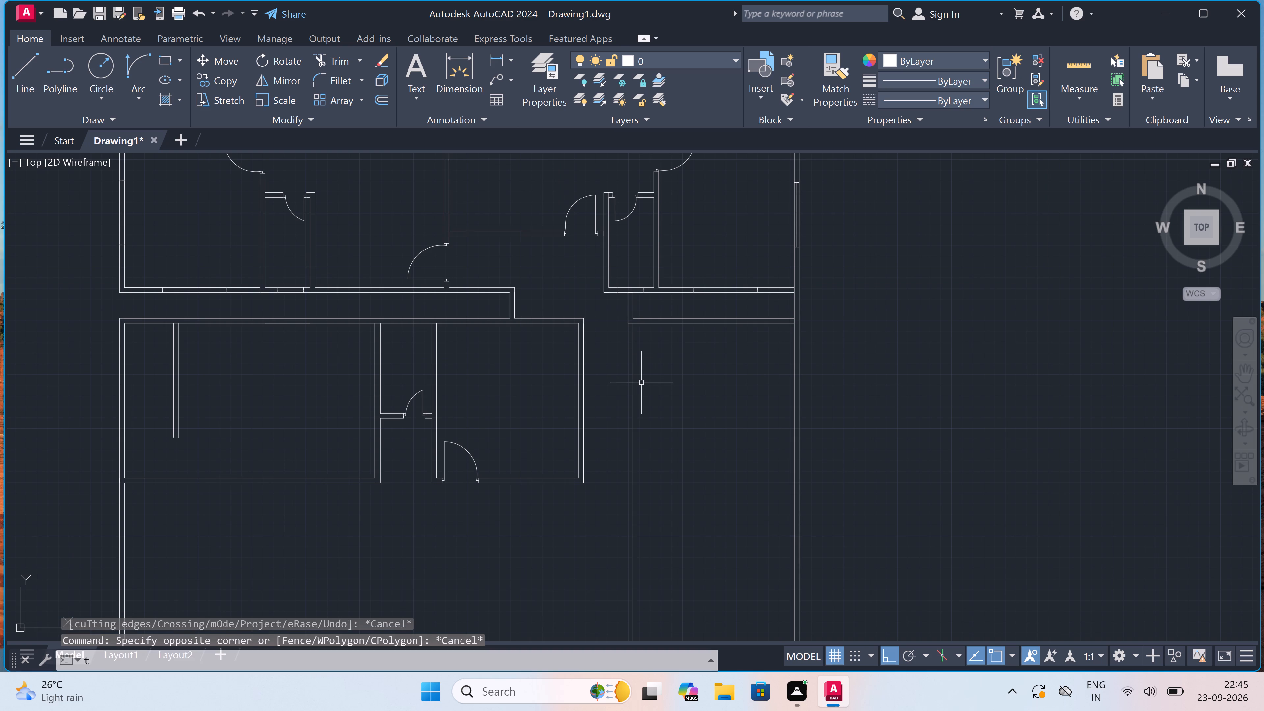
key(space)
drag(641, 382, 638, 382)
click(638, 382)
click(630, 383)
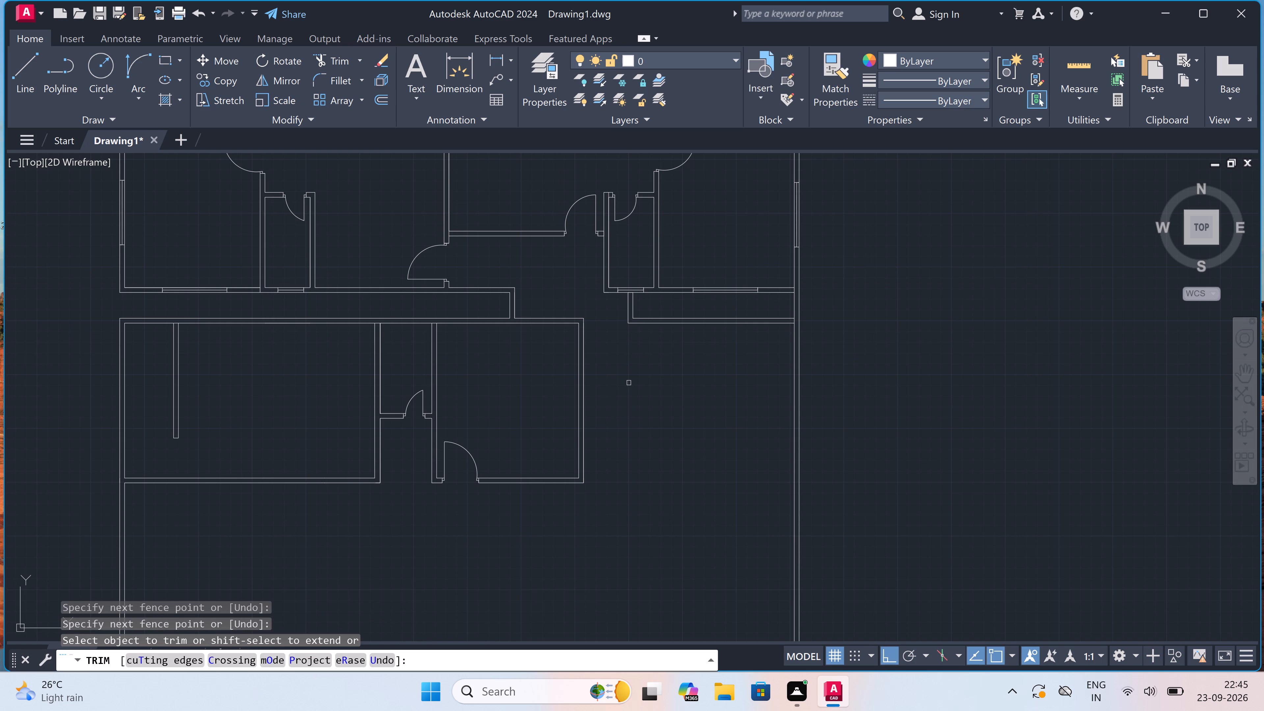
key(Escape)
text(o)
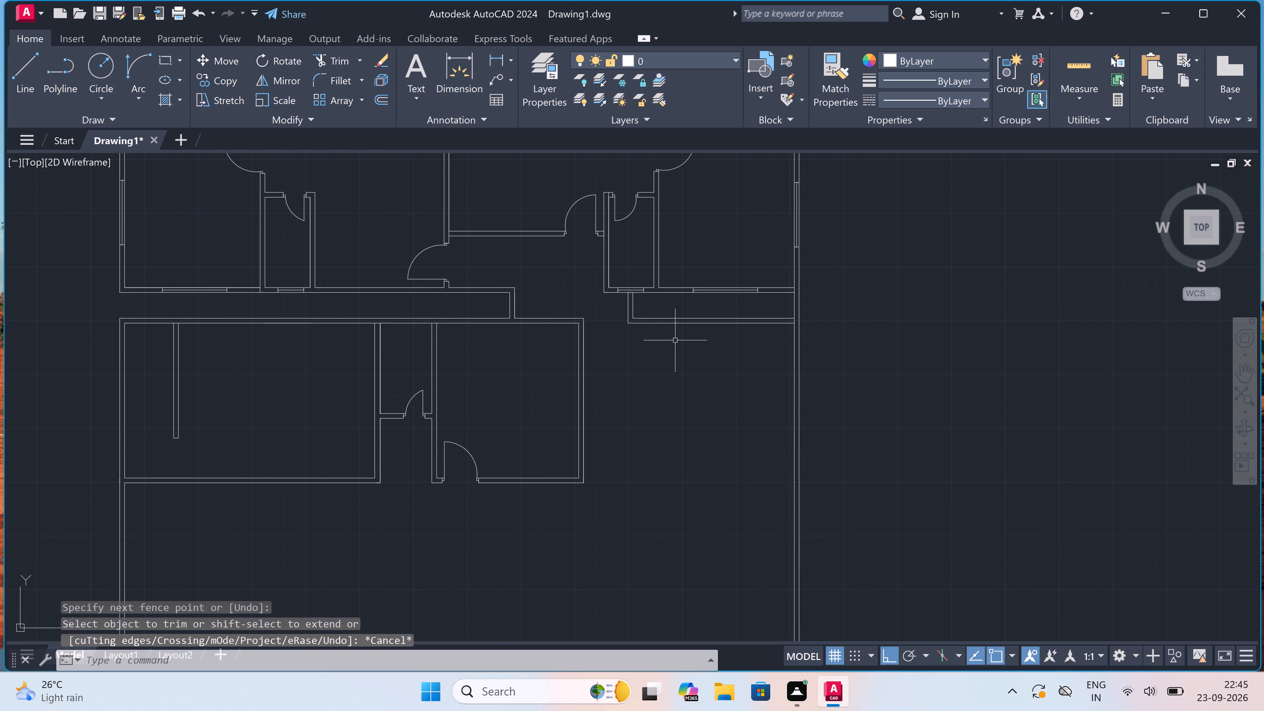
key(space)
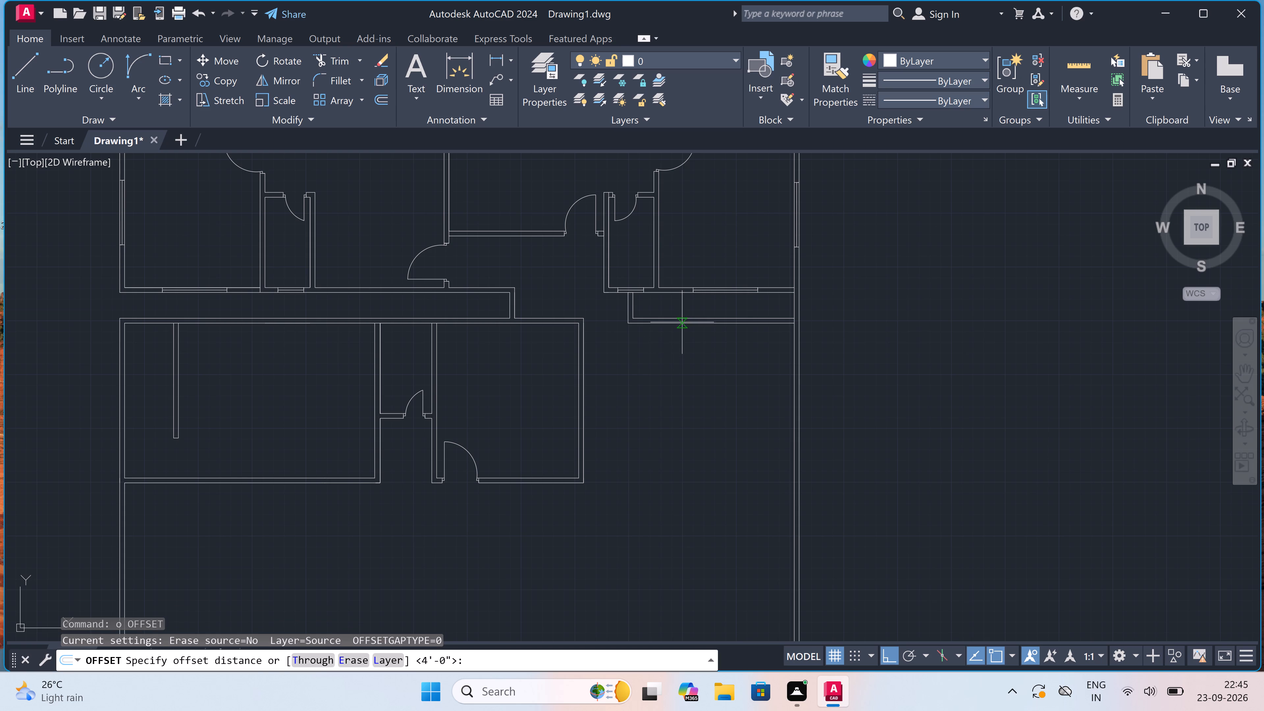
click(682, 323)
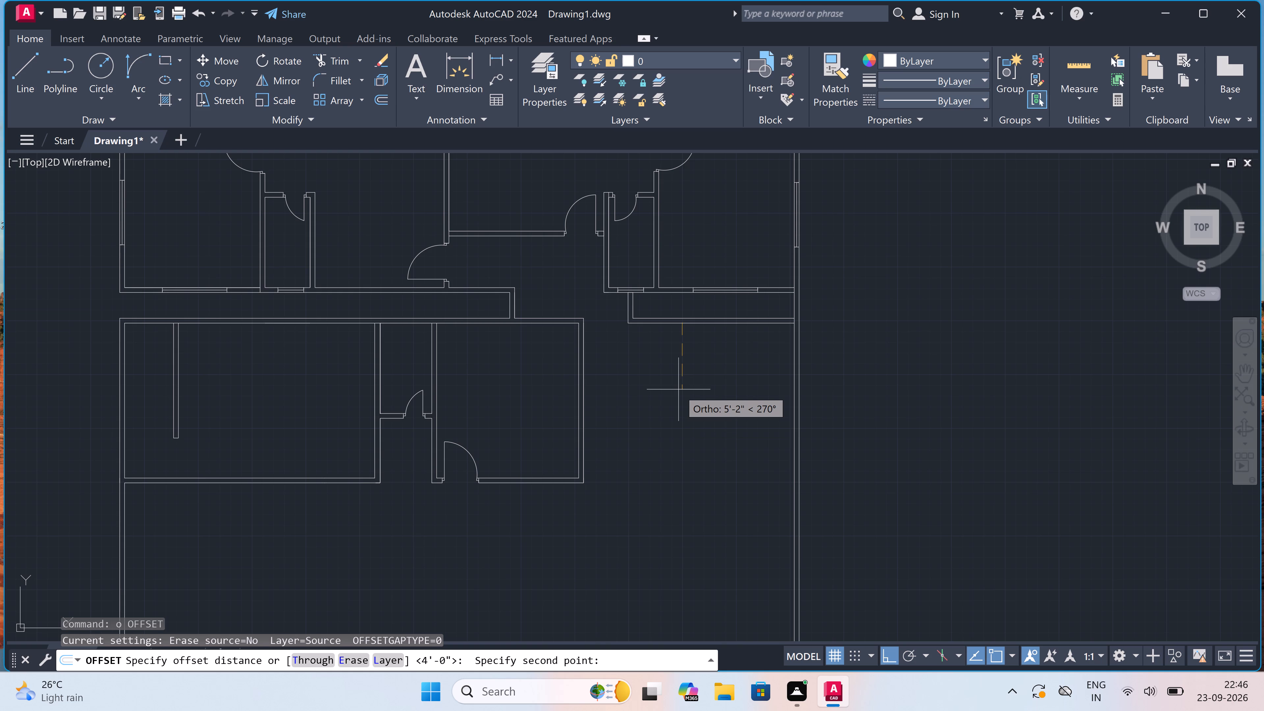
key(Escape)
Offset the outer bottom wall line of the lower plan's left room 4' downward.
key(space)
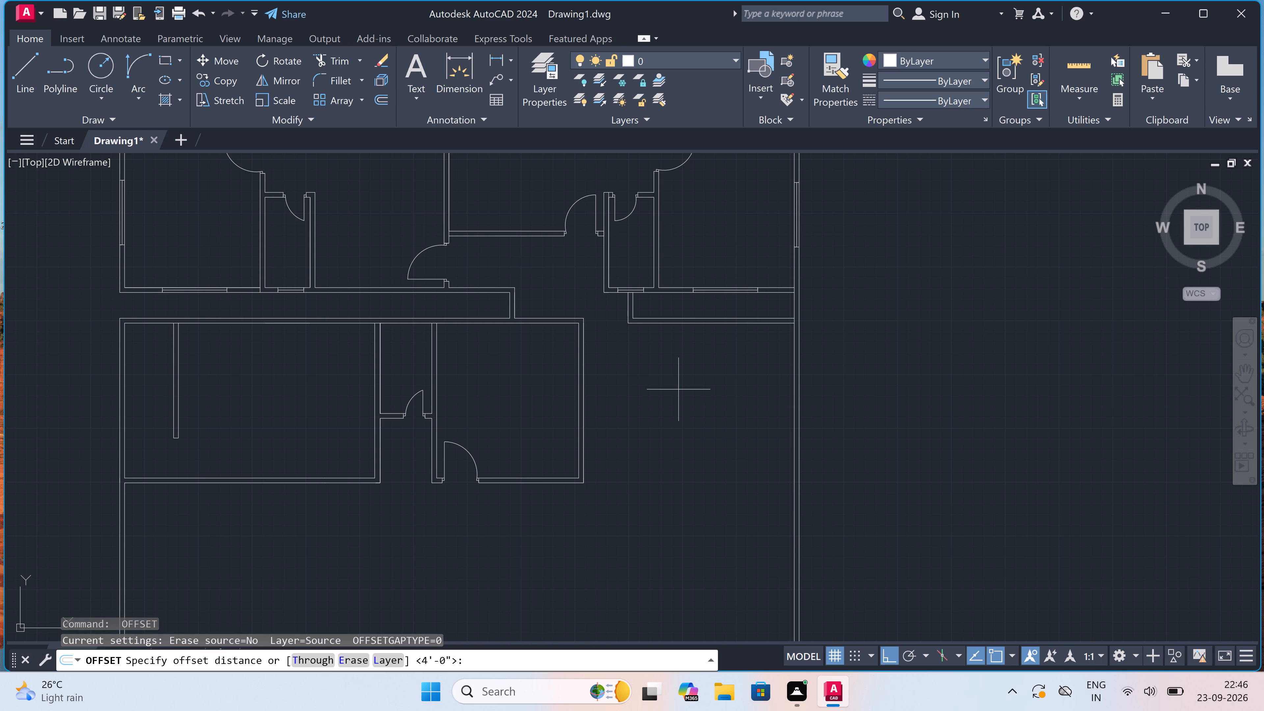
scroll(678, 372, down, 2)
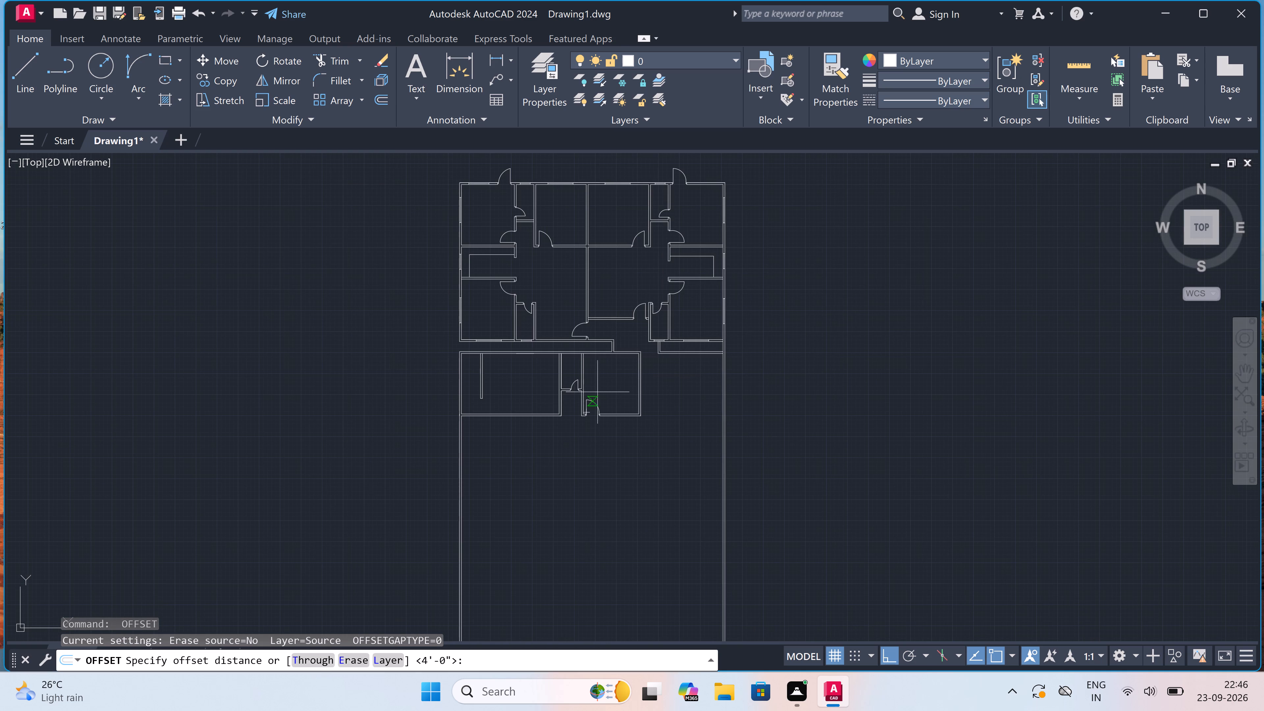
scroll(475, 423, up, 2)
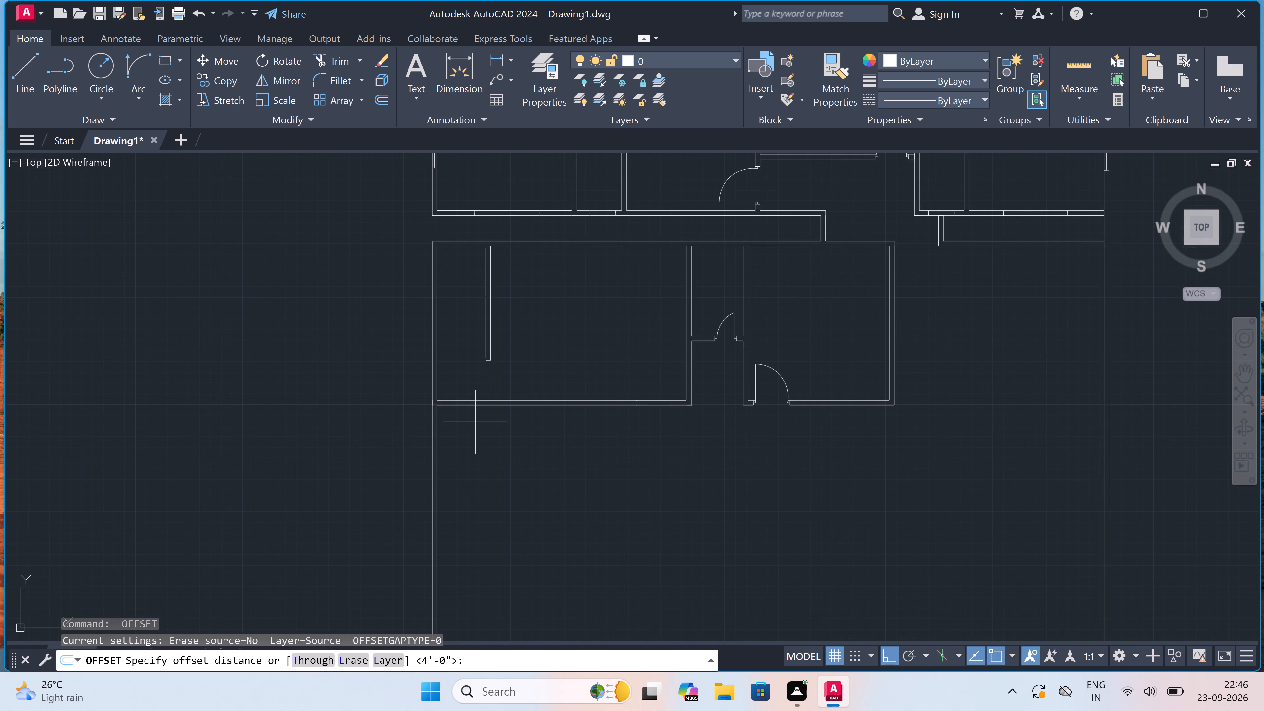
scroll(464, 419, up, 3)
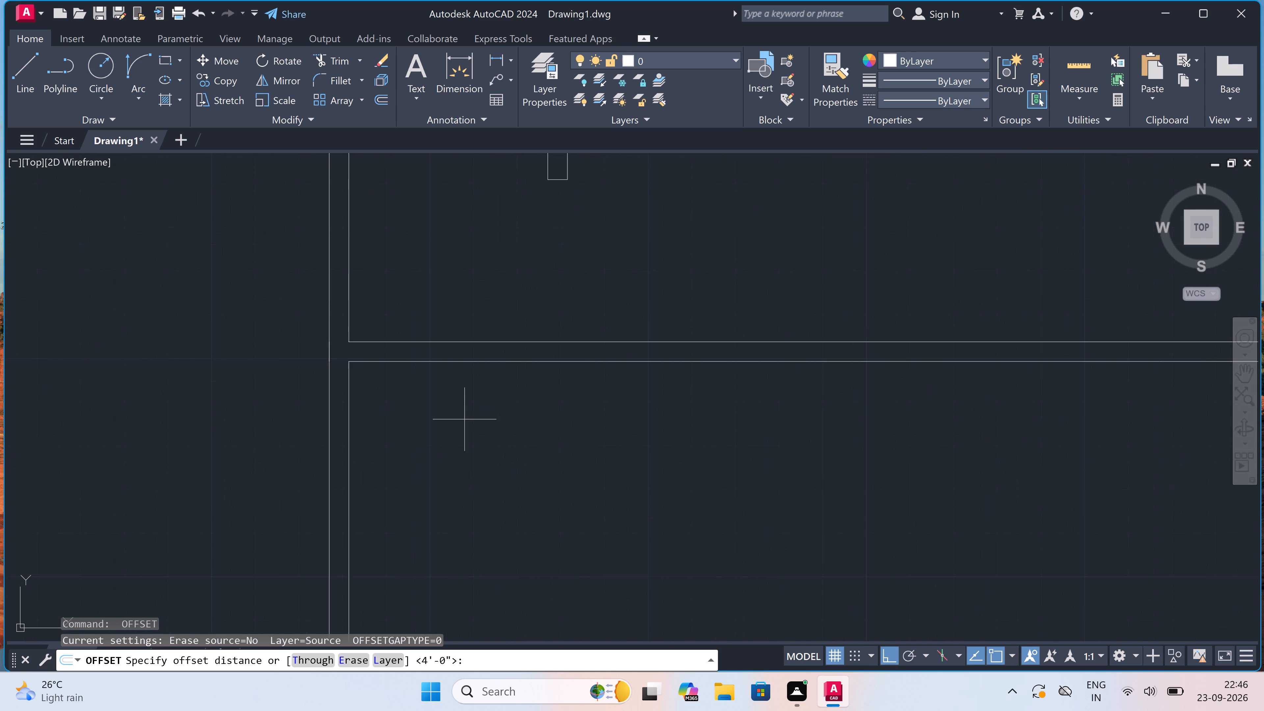
scroll(464, 419, down, 3)
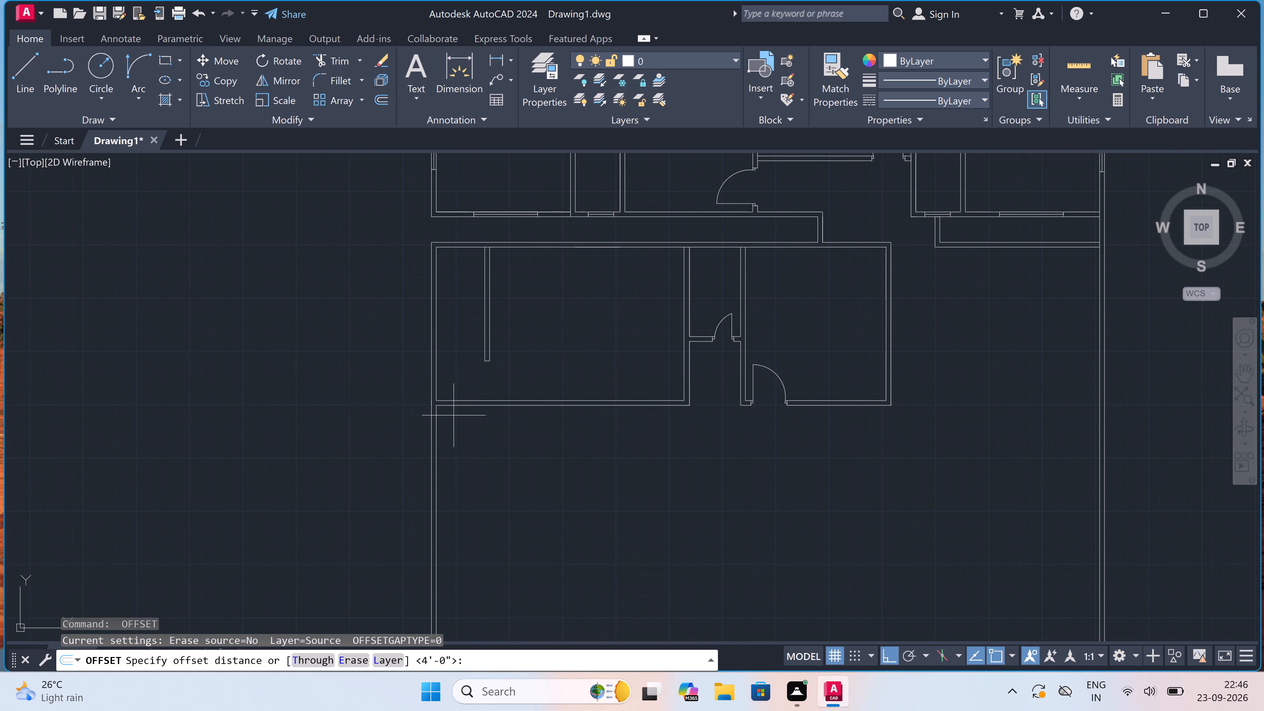
scroll(454, 415, up, 1)
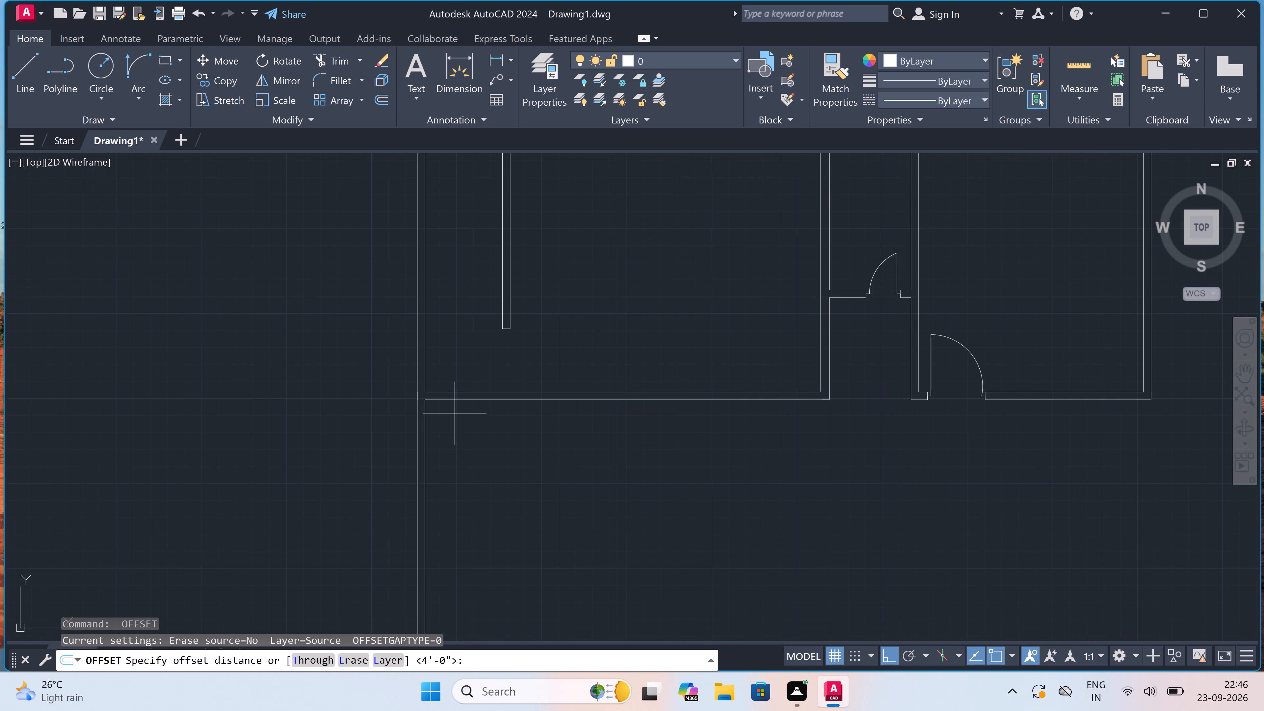
drag(458, 404, 452, 472)
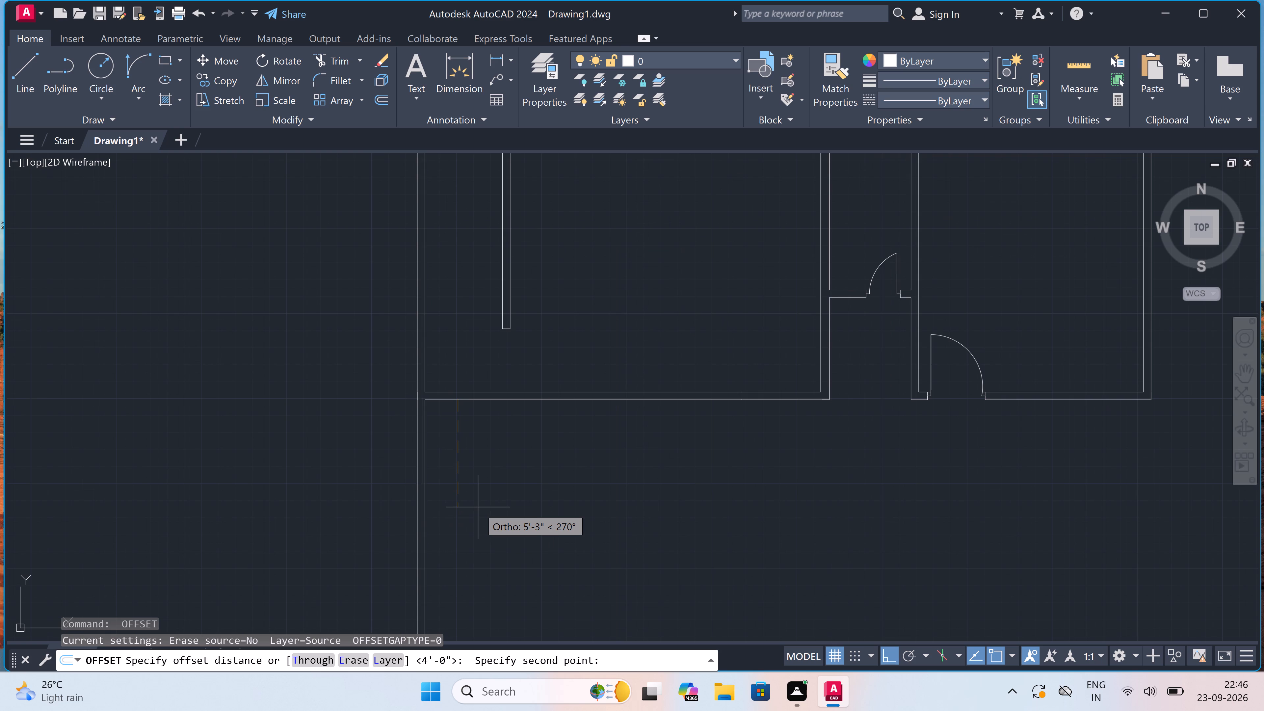
text(4')
key(space)
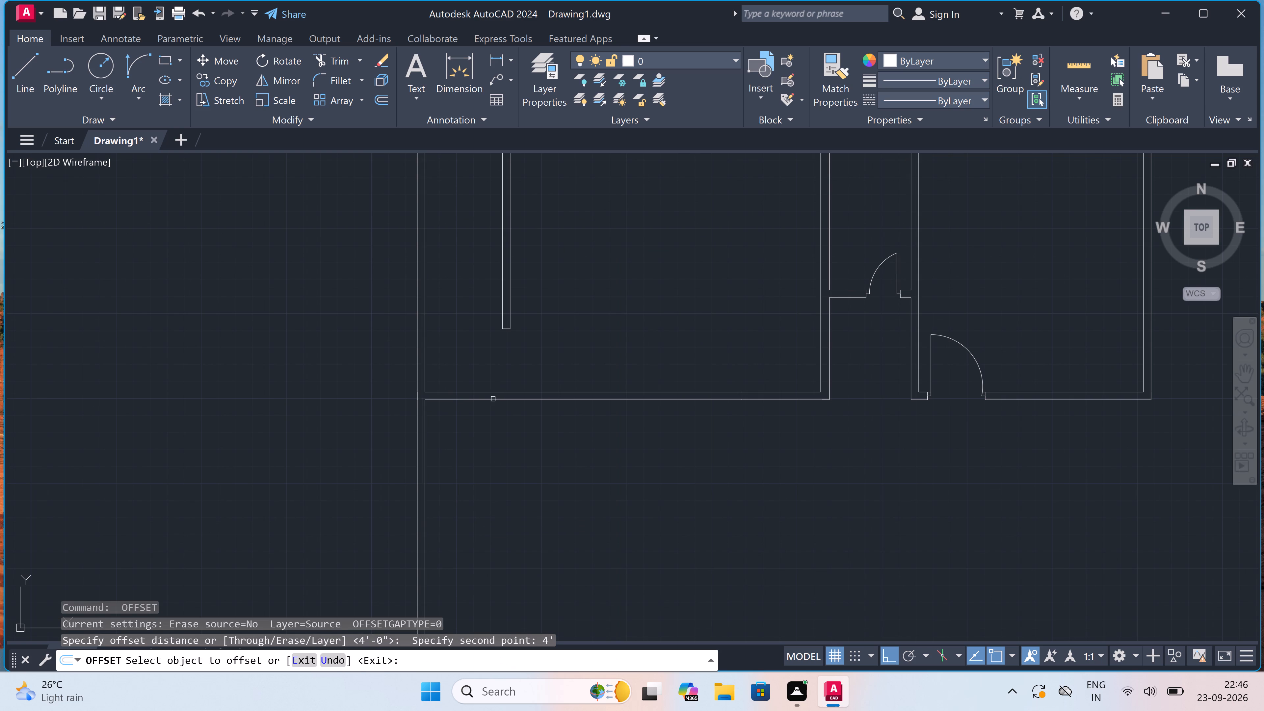
drag(493, 399, 491, 414)
click(485, 457)
key(Escape)
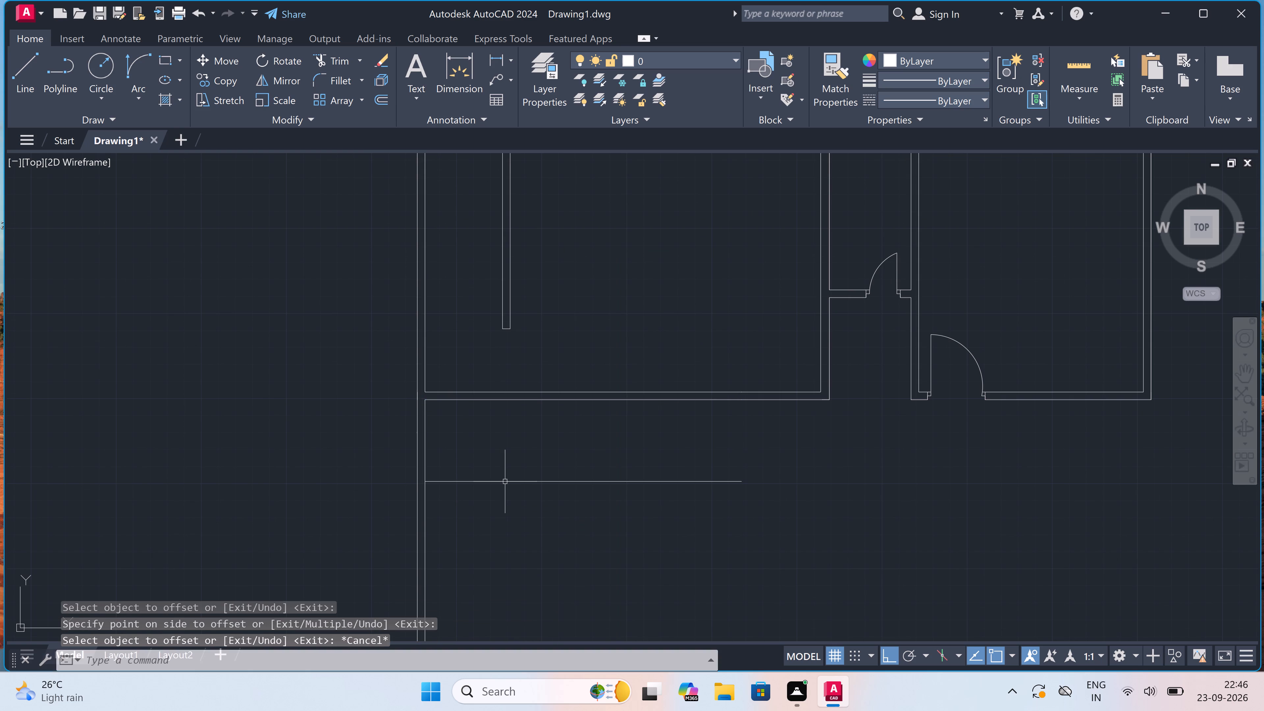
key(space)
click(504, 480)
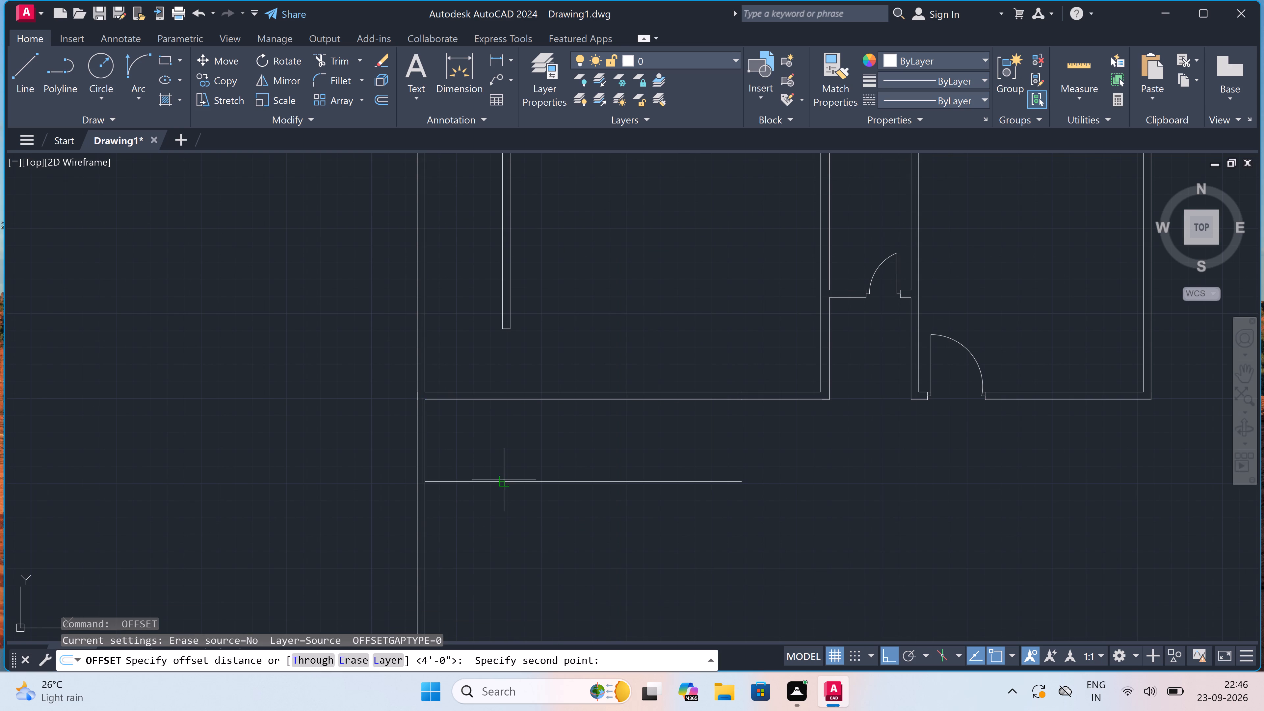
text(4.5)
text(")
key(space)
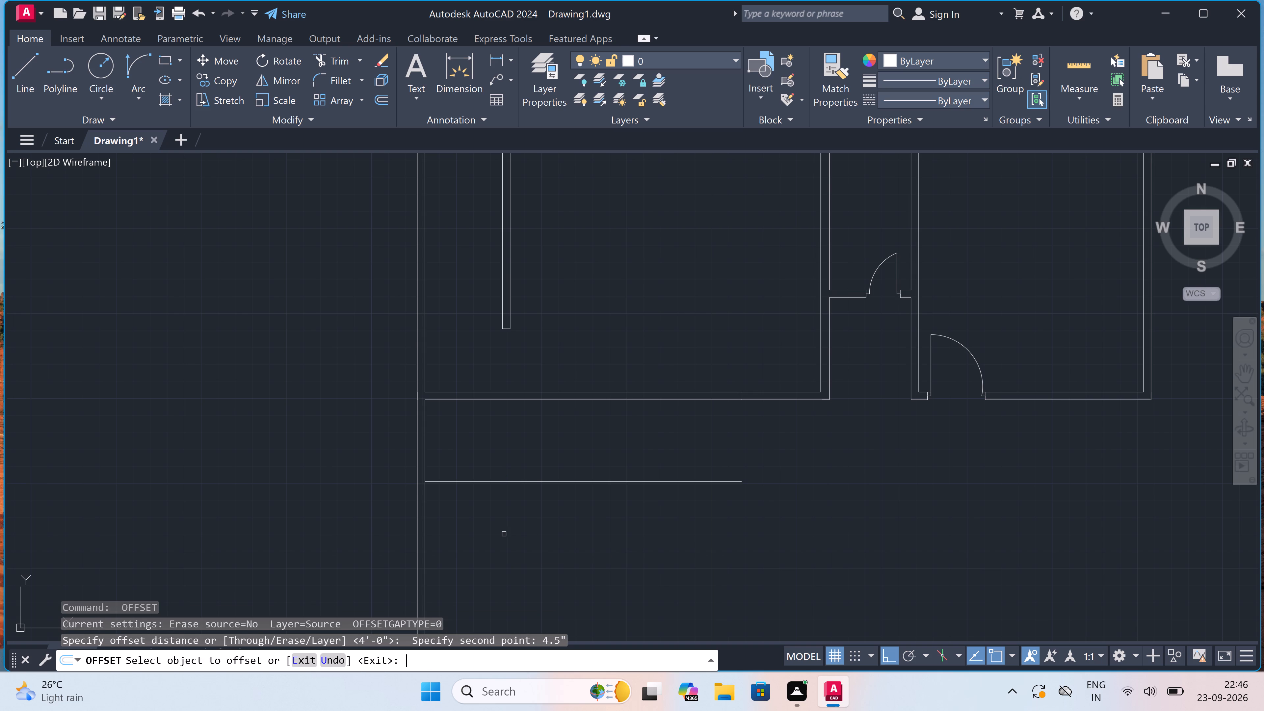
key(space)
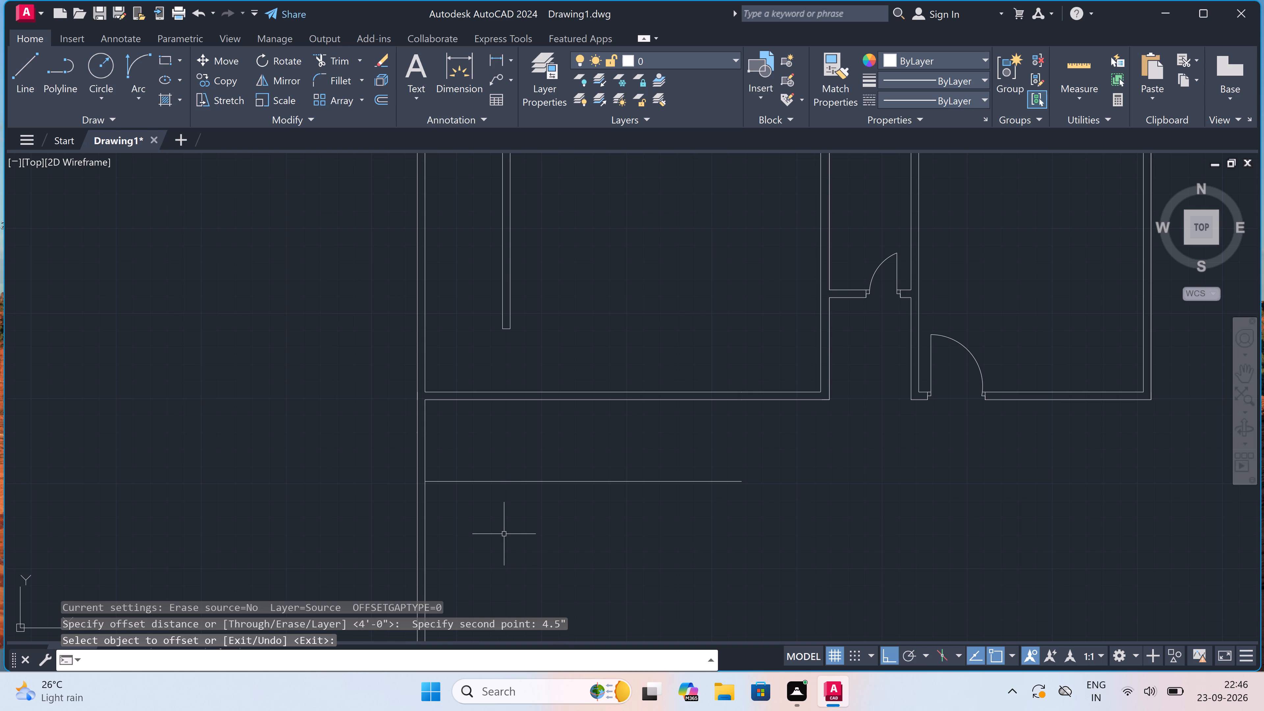
Offset the horizontal line below the lower plan's left room 4.5" downward to form a wall.
text(o)
key(space)
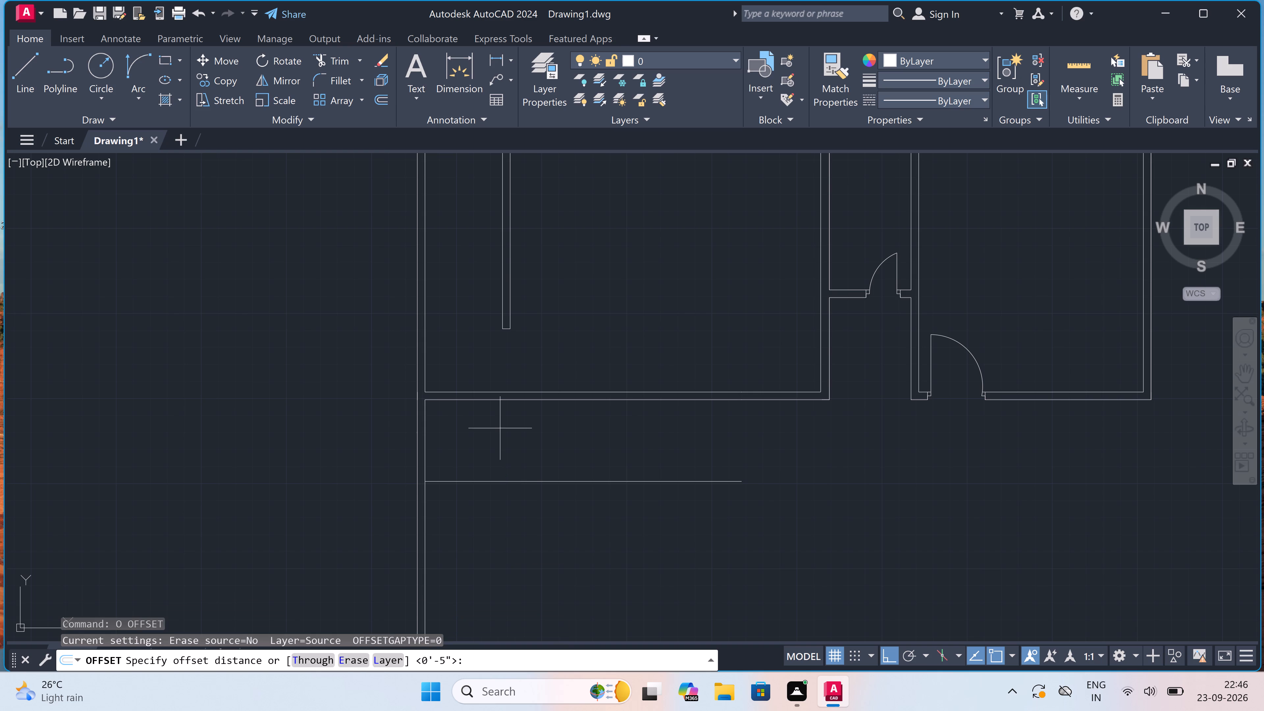
click(487, 485)
key(4)
text(.5)
text(")
key(space)
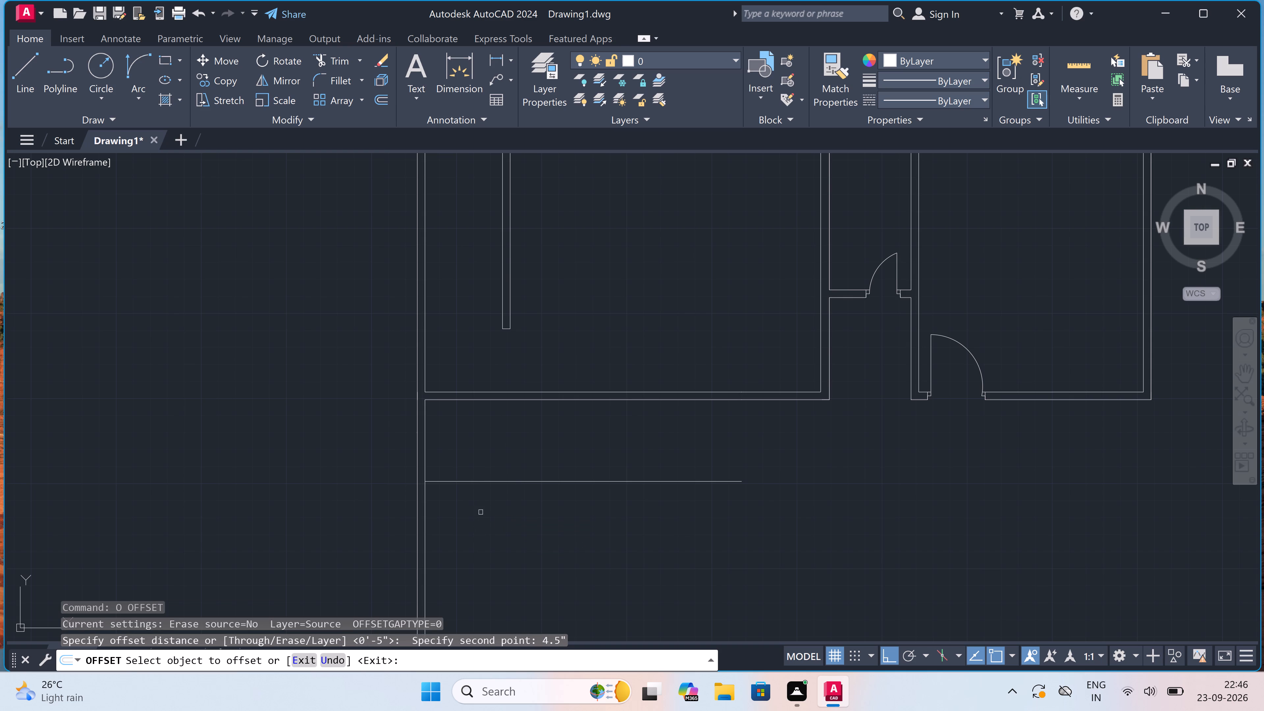
click(477, 481)
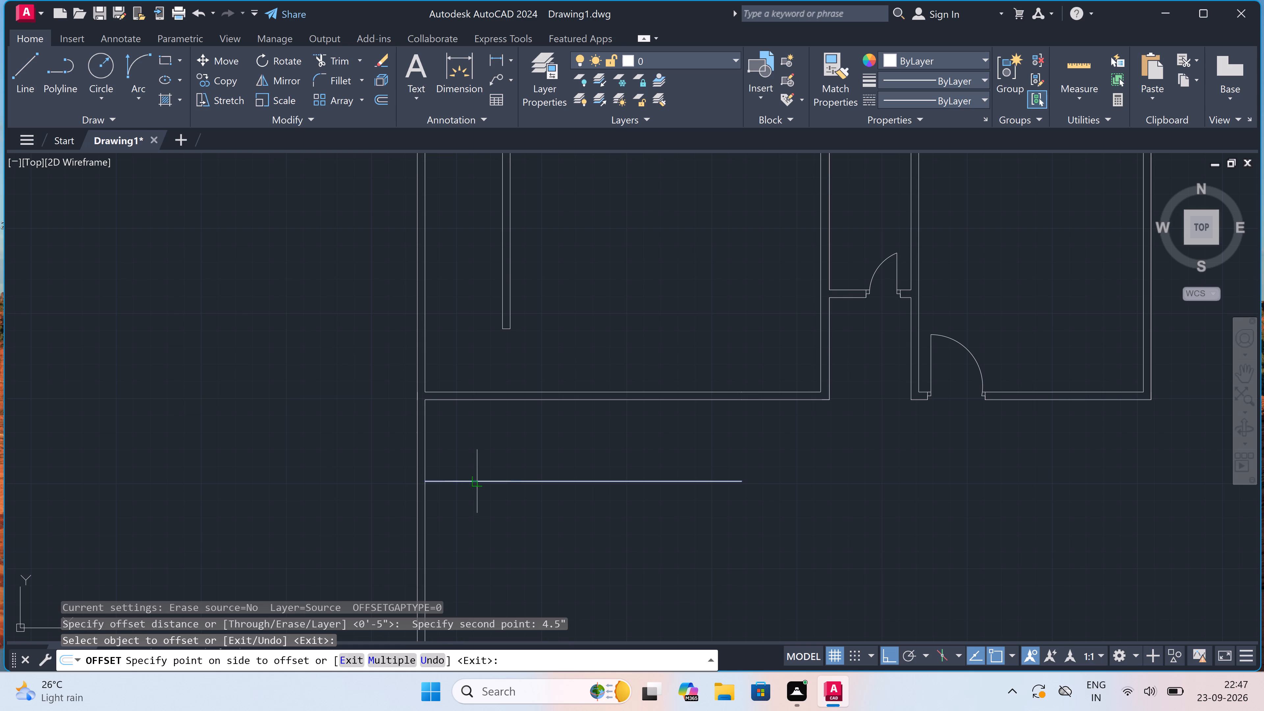
double_click(458, 521)
key(Escape)
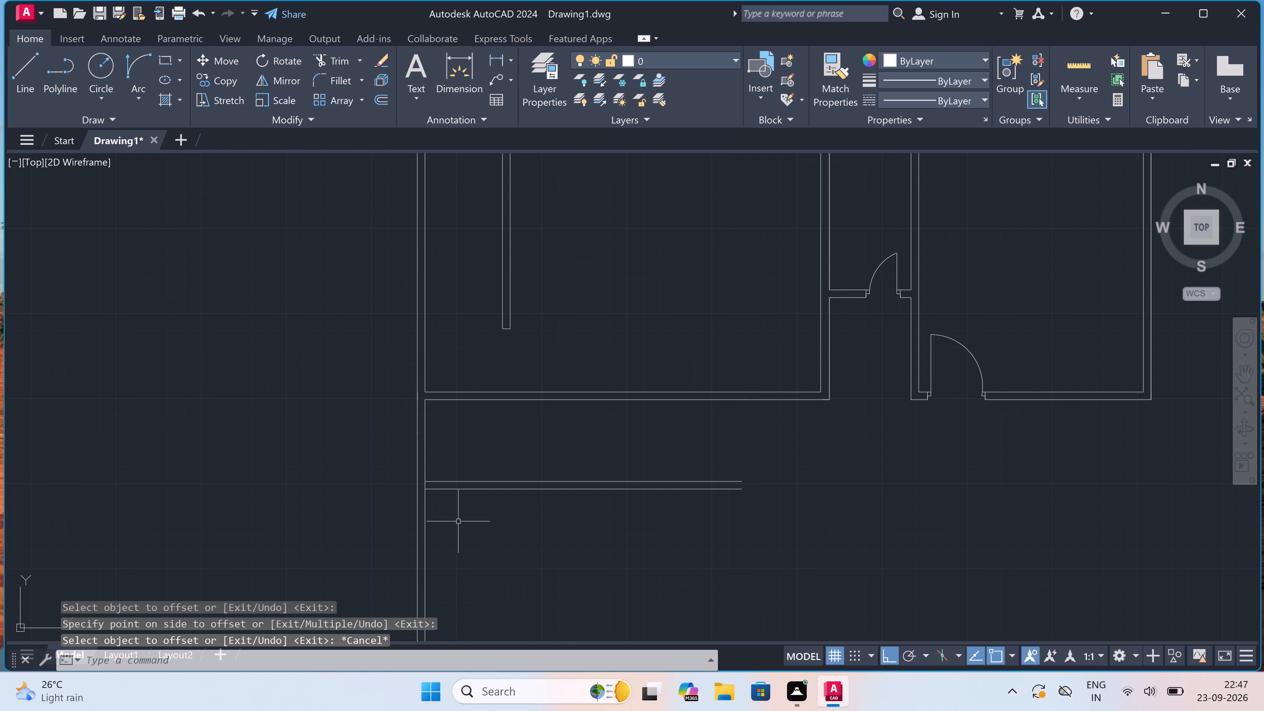
Offset the lower line of the new horizontal wall 7'4" downward.
key(space)
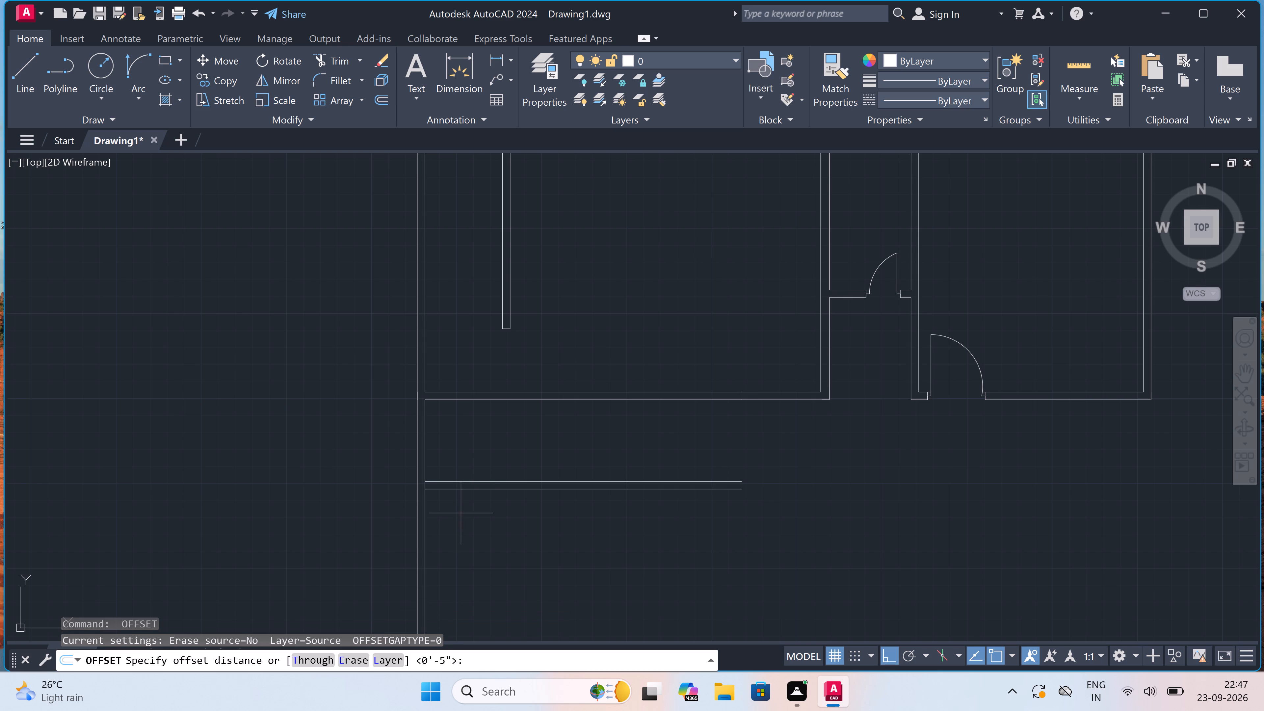
click(478, 490)
text(7'4)
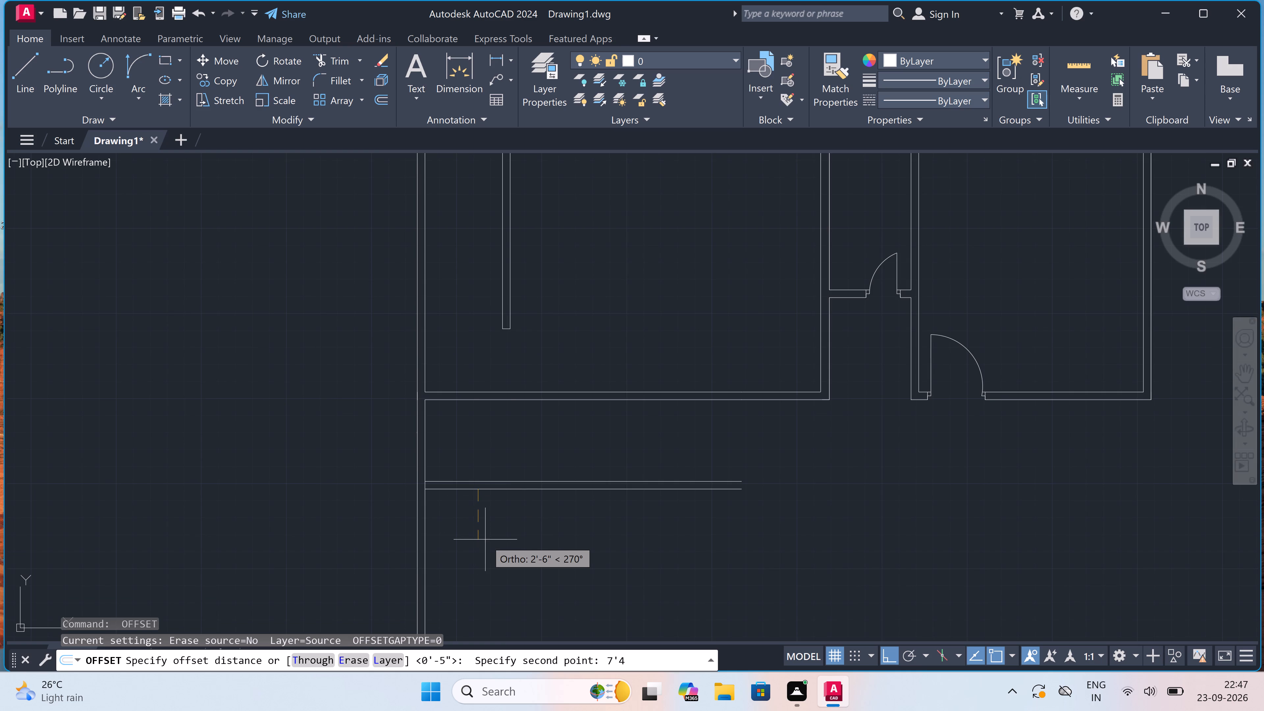
text(")
key(space)
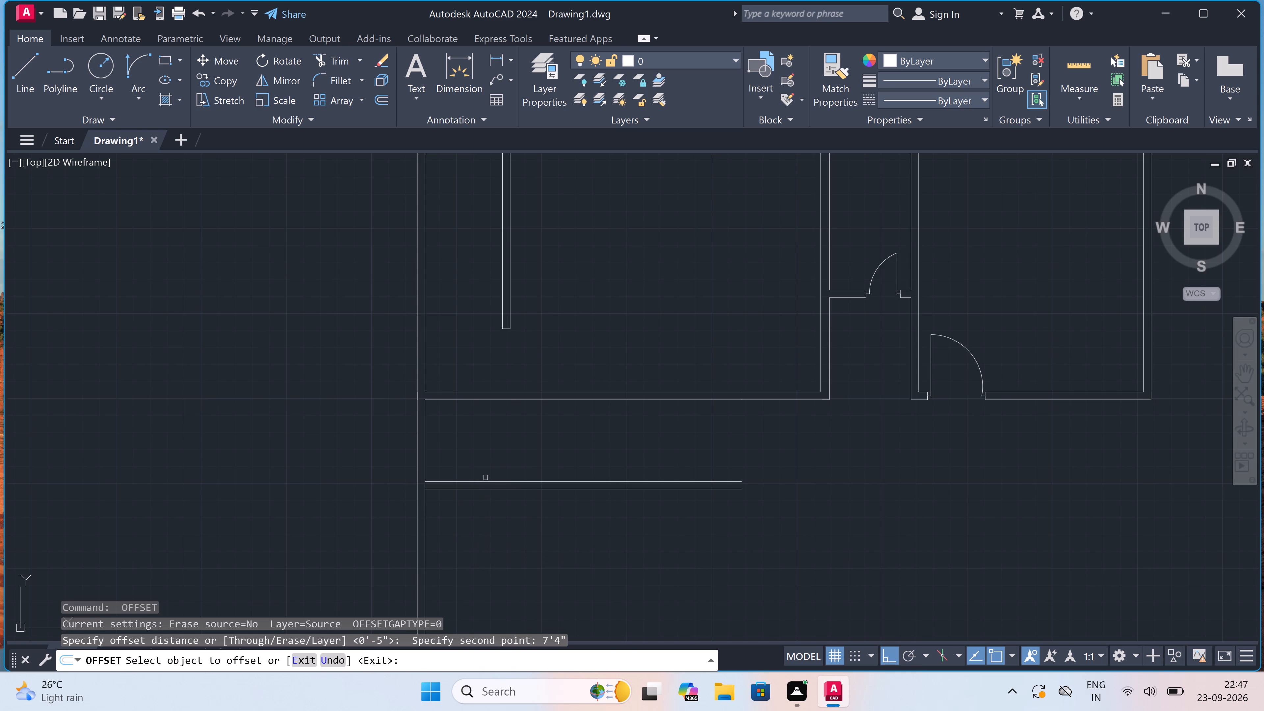
drag(482, 490, 481, 527)
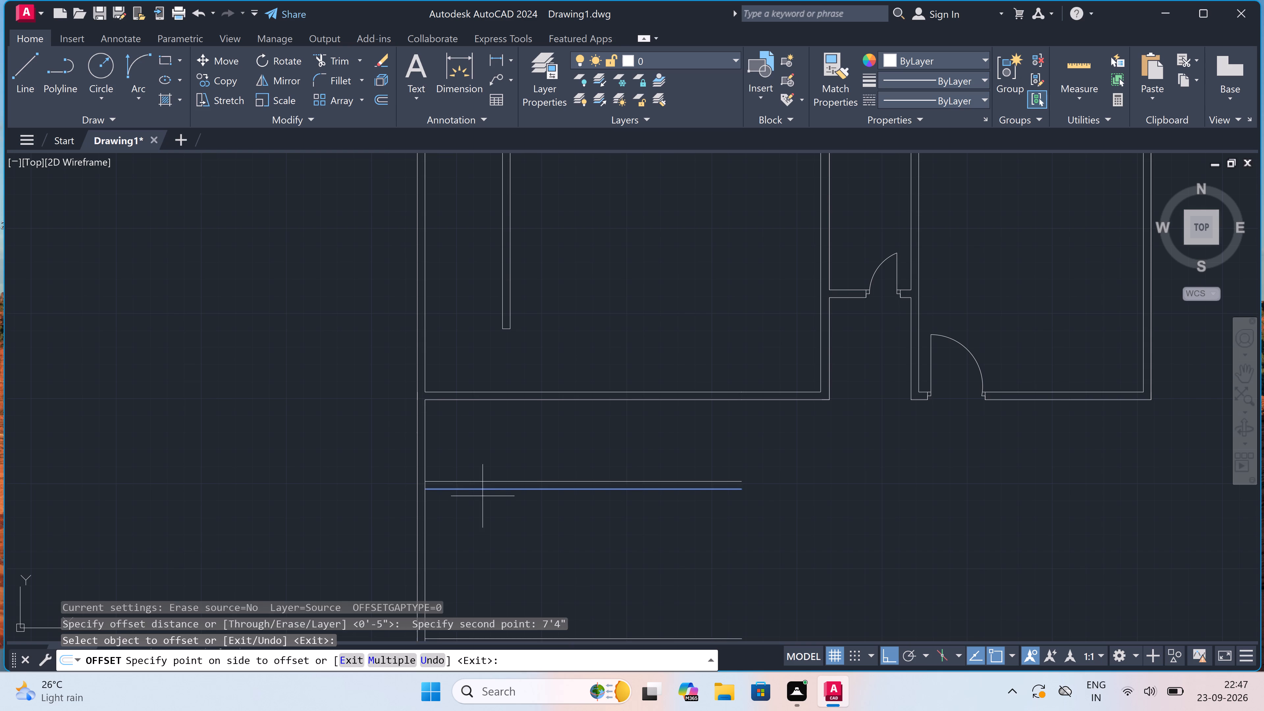
click(481, 528)
scroll(481, 528, down, 3)
scroll(469, 589, up, 2)
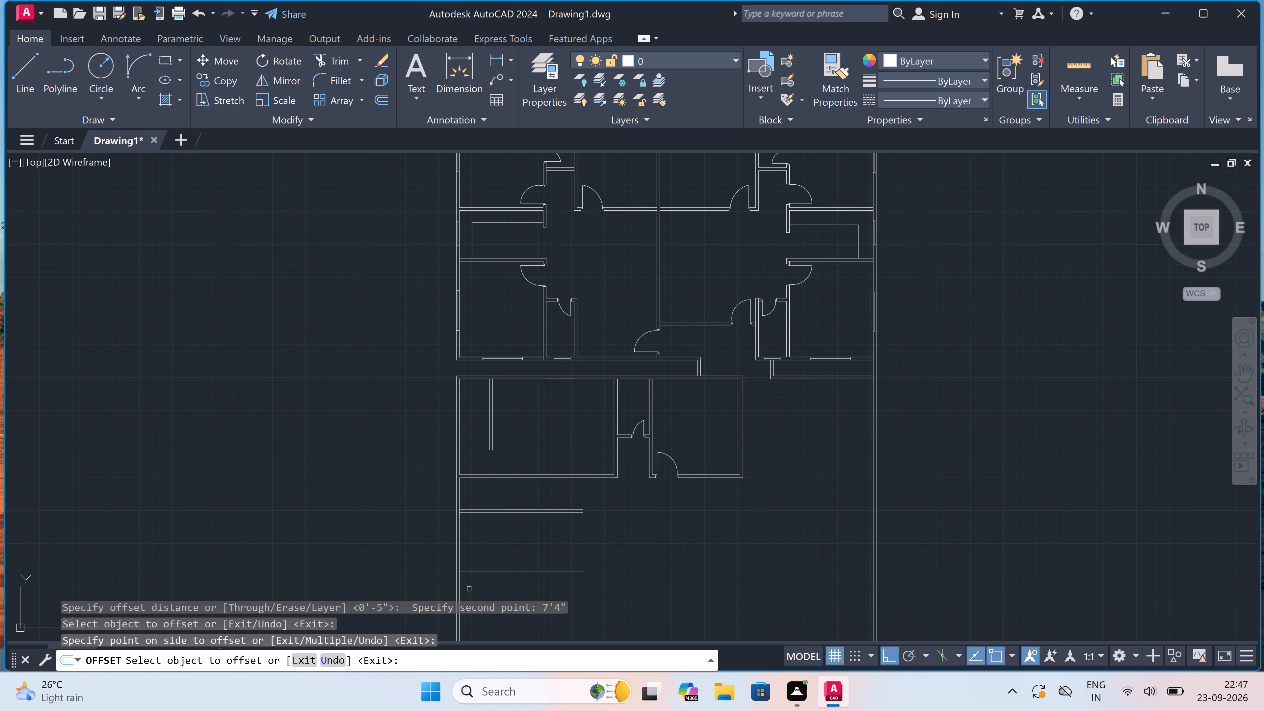
key(Escape)
Offset the new lowest horizontal line 4.5" downward to form a second wall.
key(space)
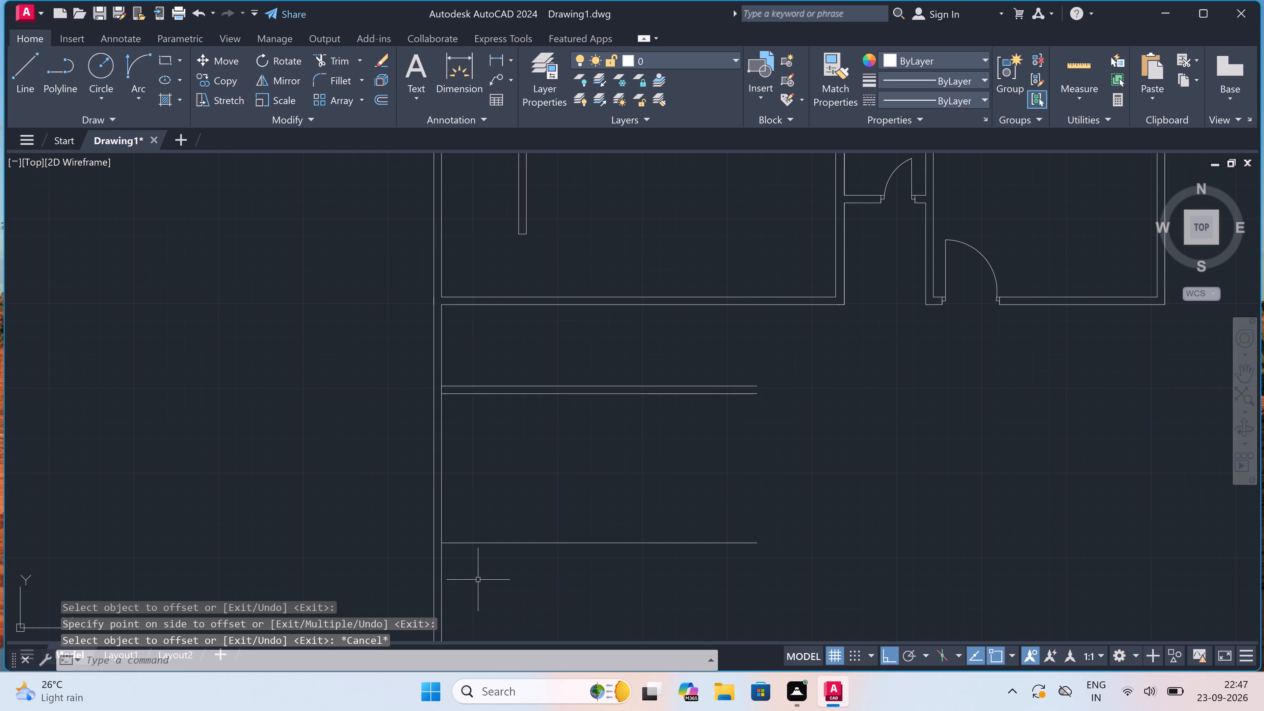
click(498, 543)
text(4.5)
text(")
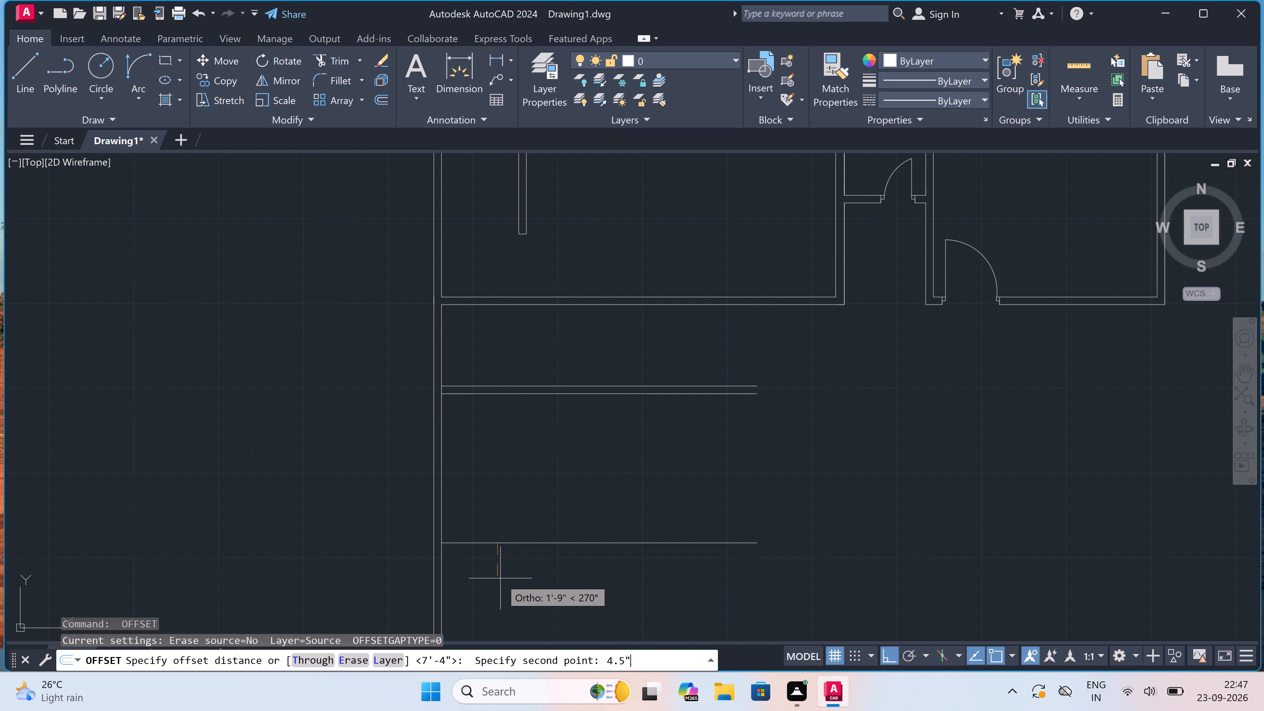
key(space)
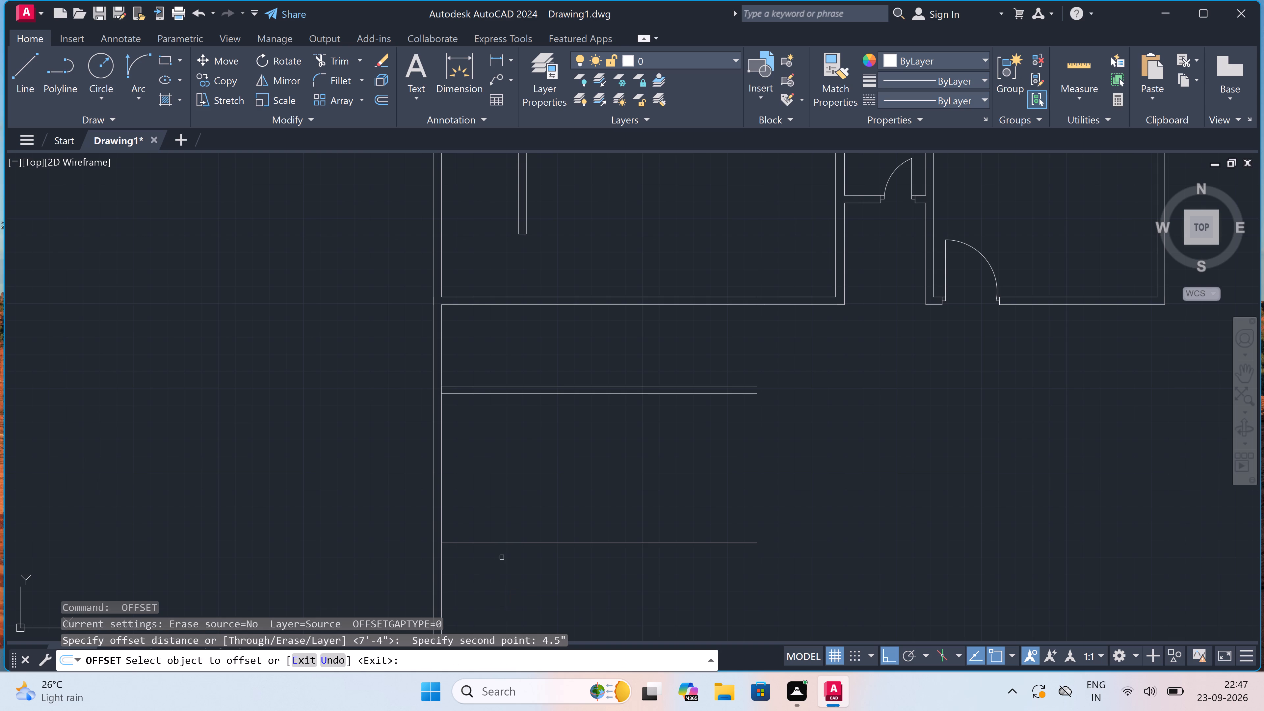
click(500, 544)
click(493, 563)
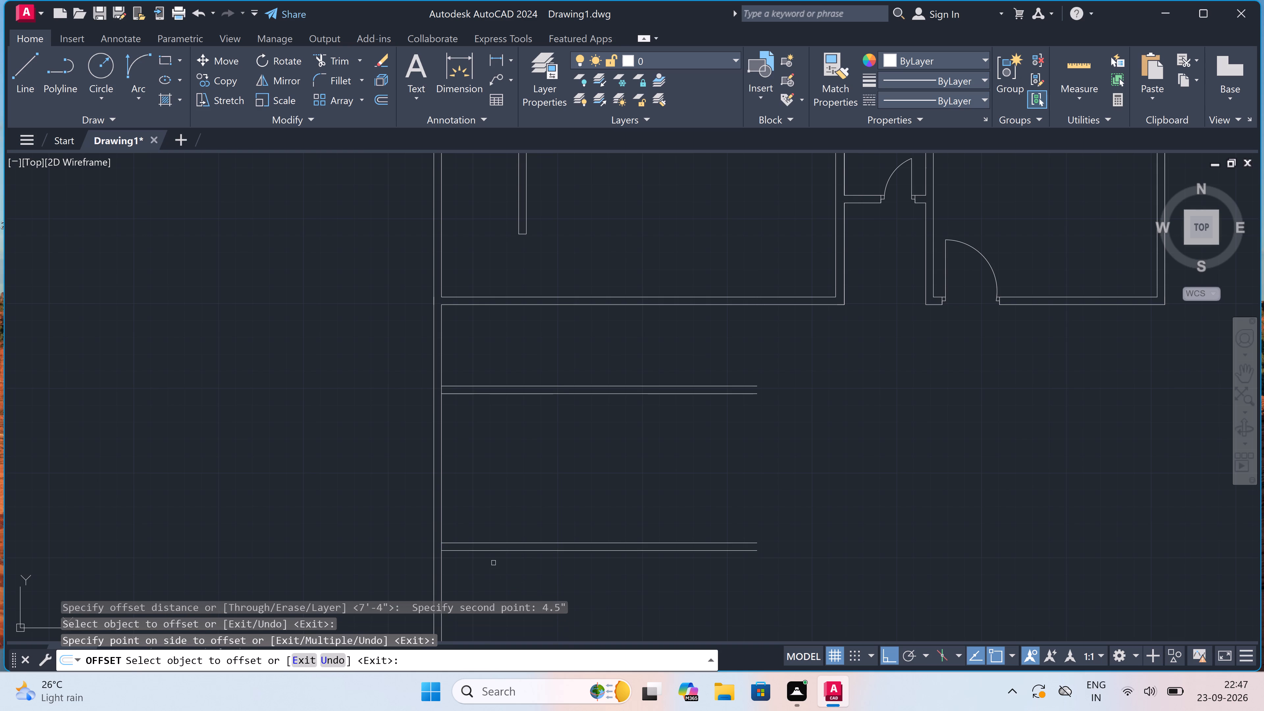
key(Escape)
Draw a 4.5" thick vertical partition 7' from the outer wall's inner face, between the room's bottom wall and the first new wall.
text(l)
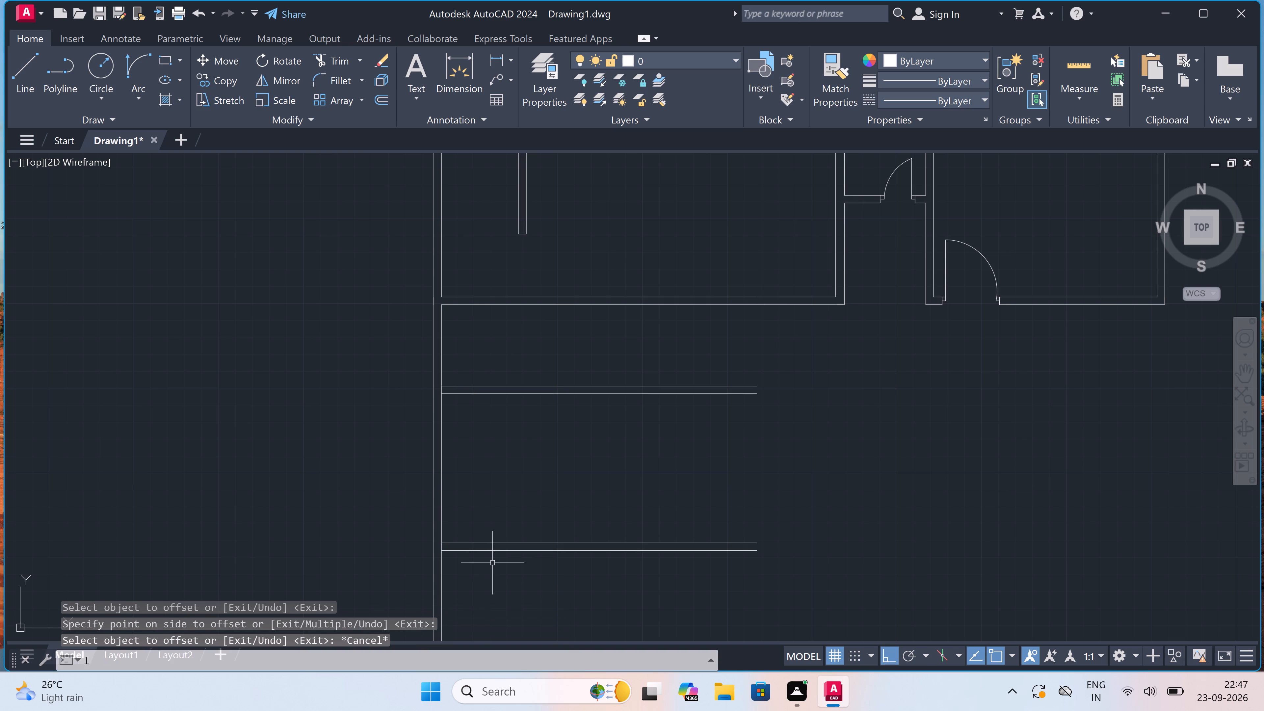
key(space)
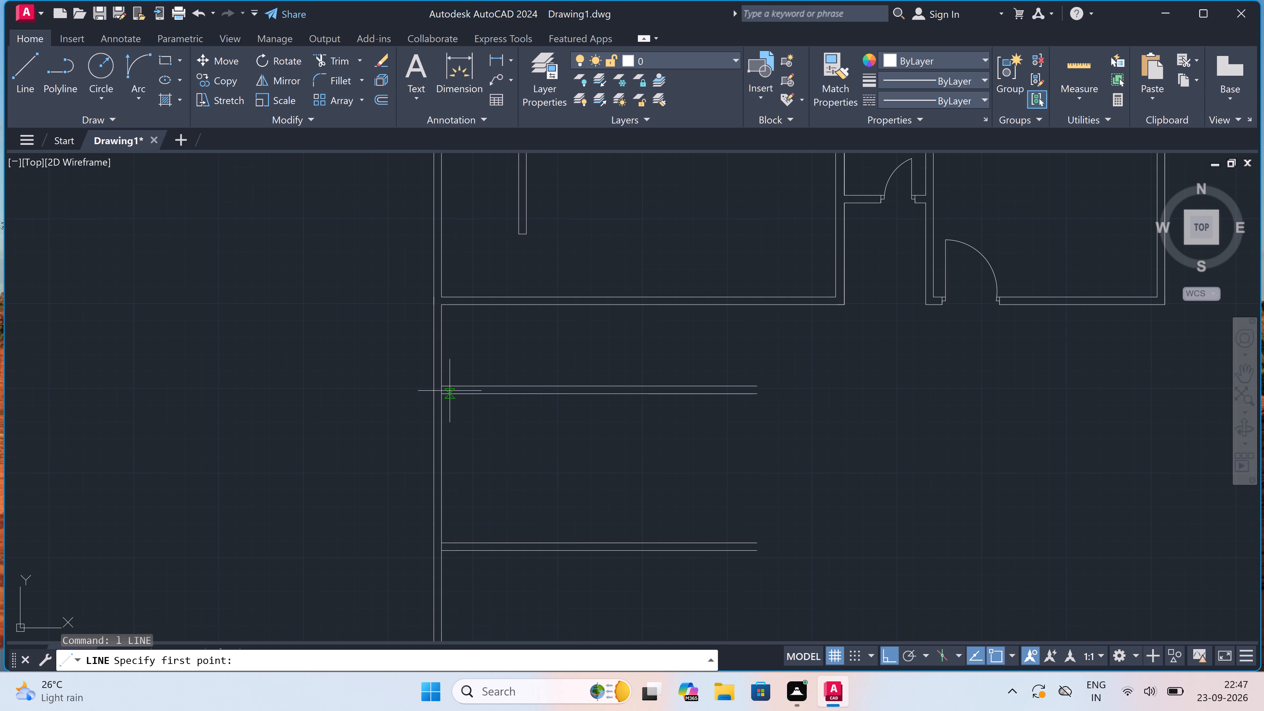
drag(444, 382, 465, 385)
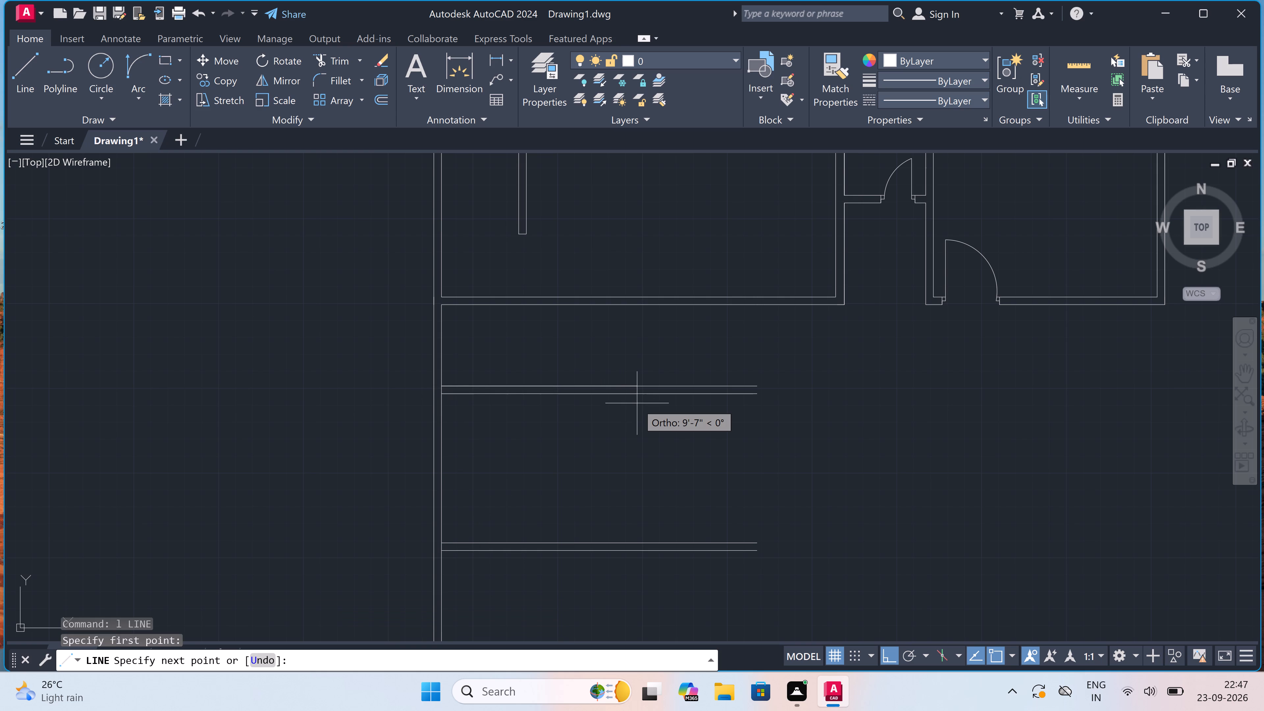
key(7)
text(')
key(space)
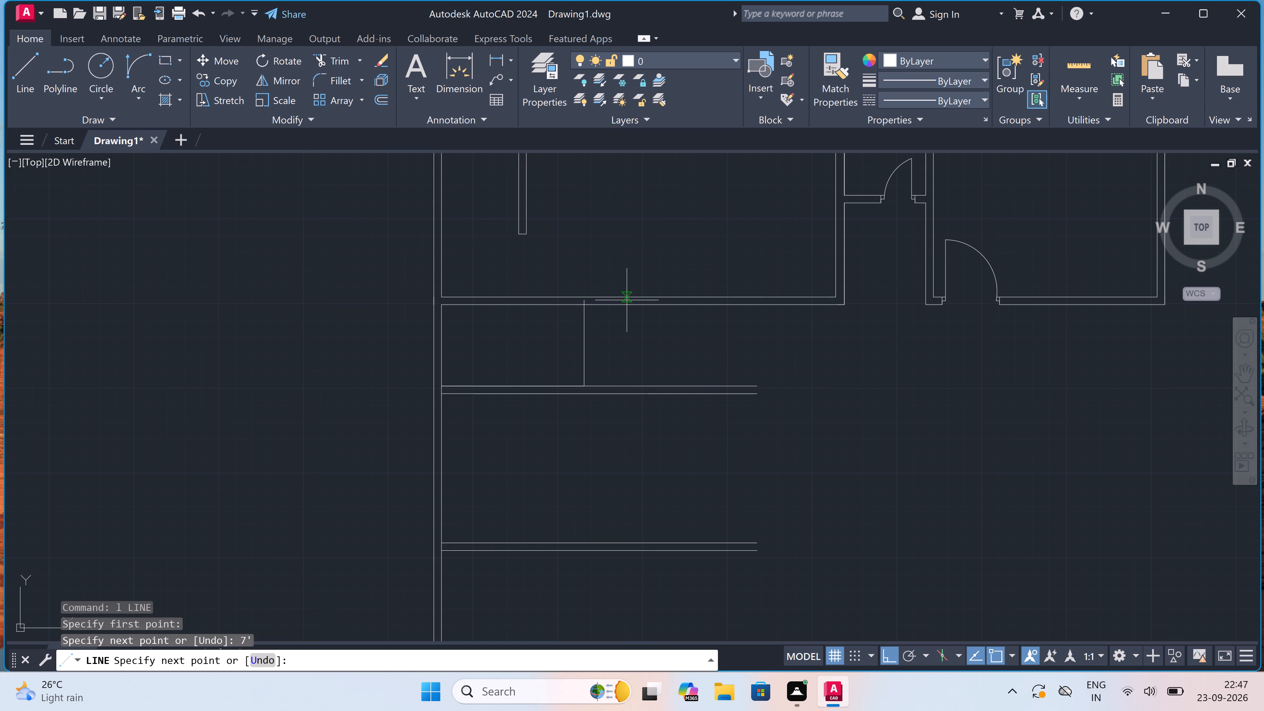
click(580, 298)
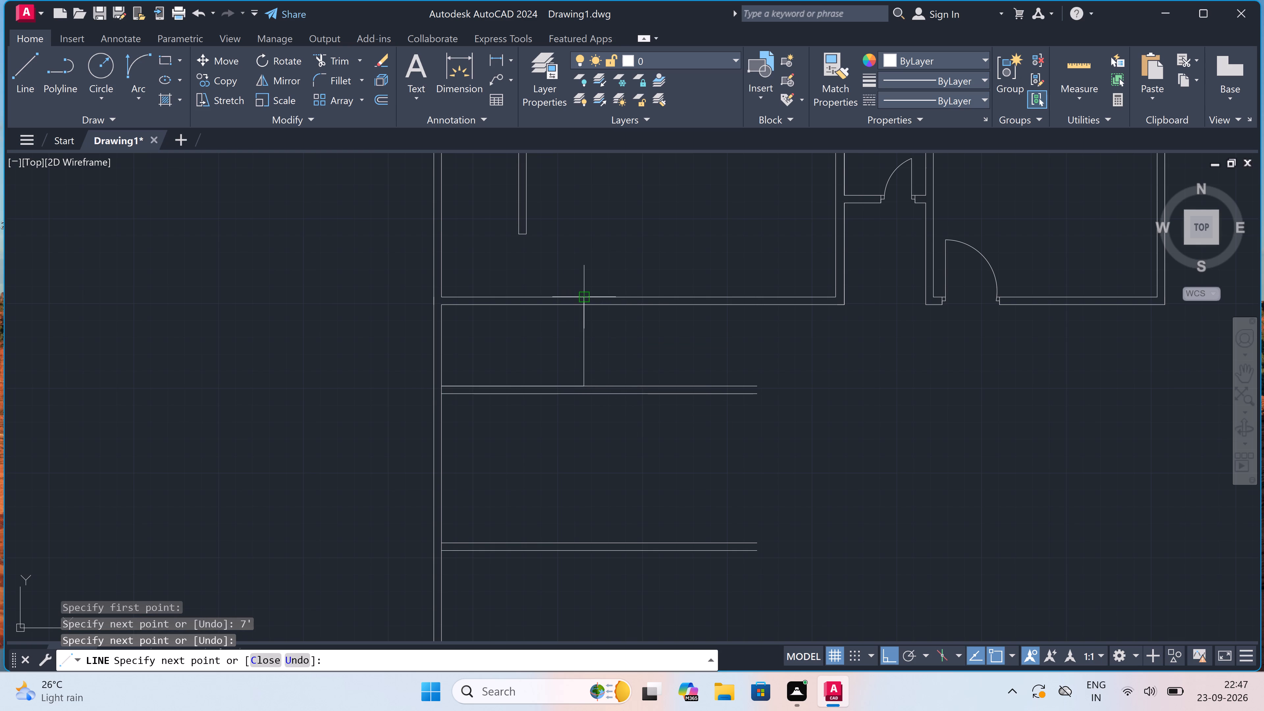
text(4.5)
text(")
key(space)
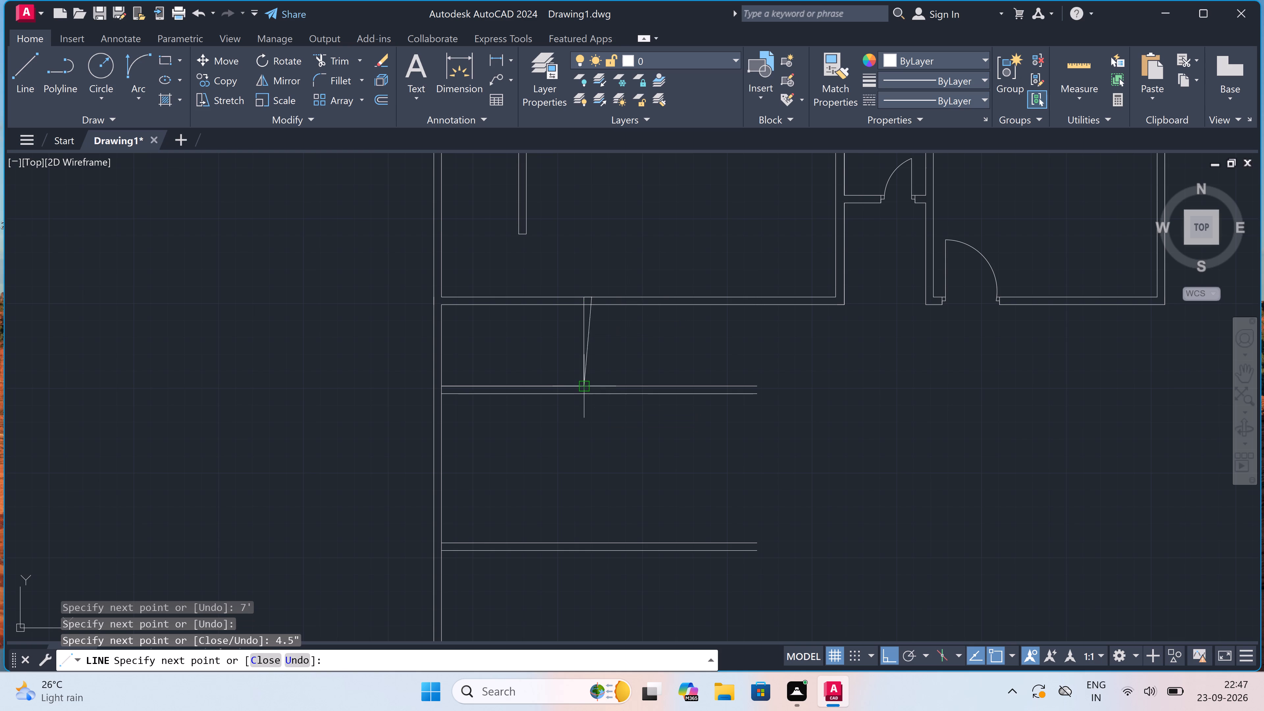
scroll(586, 390, up, 2)
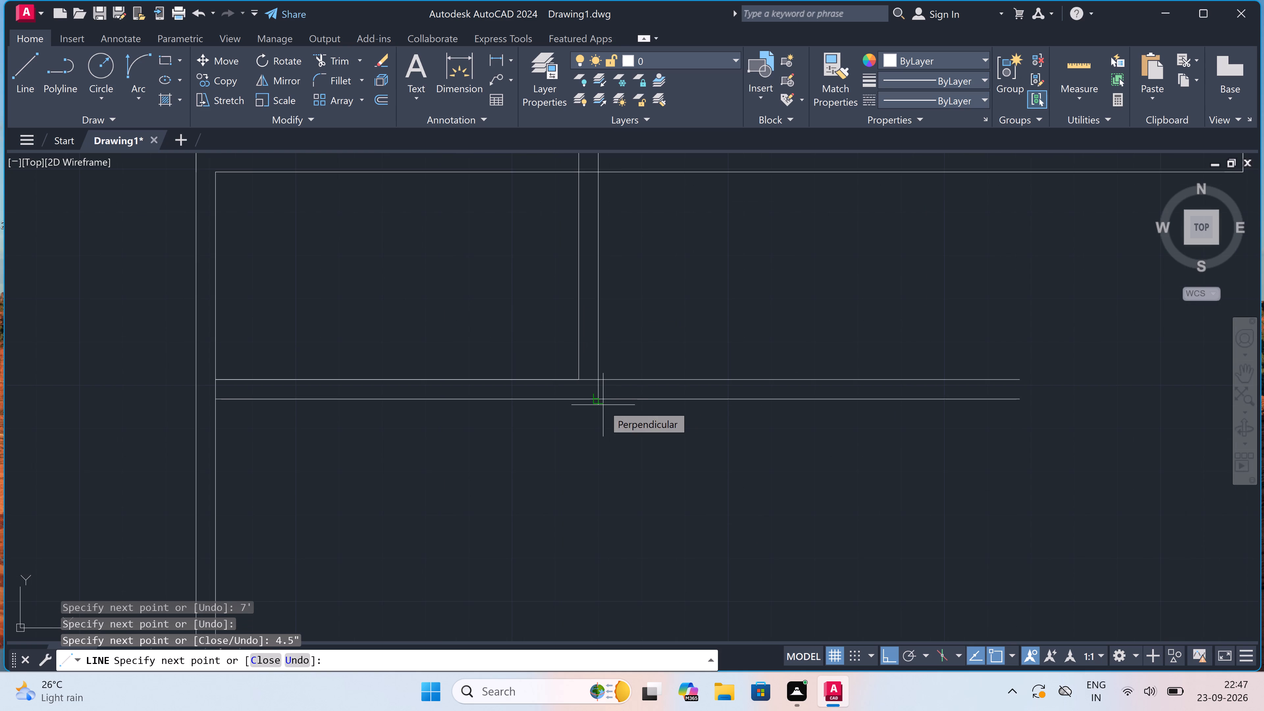
click(601, 378)
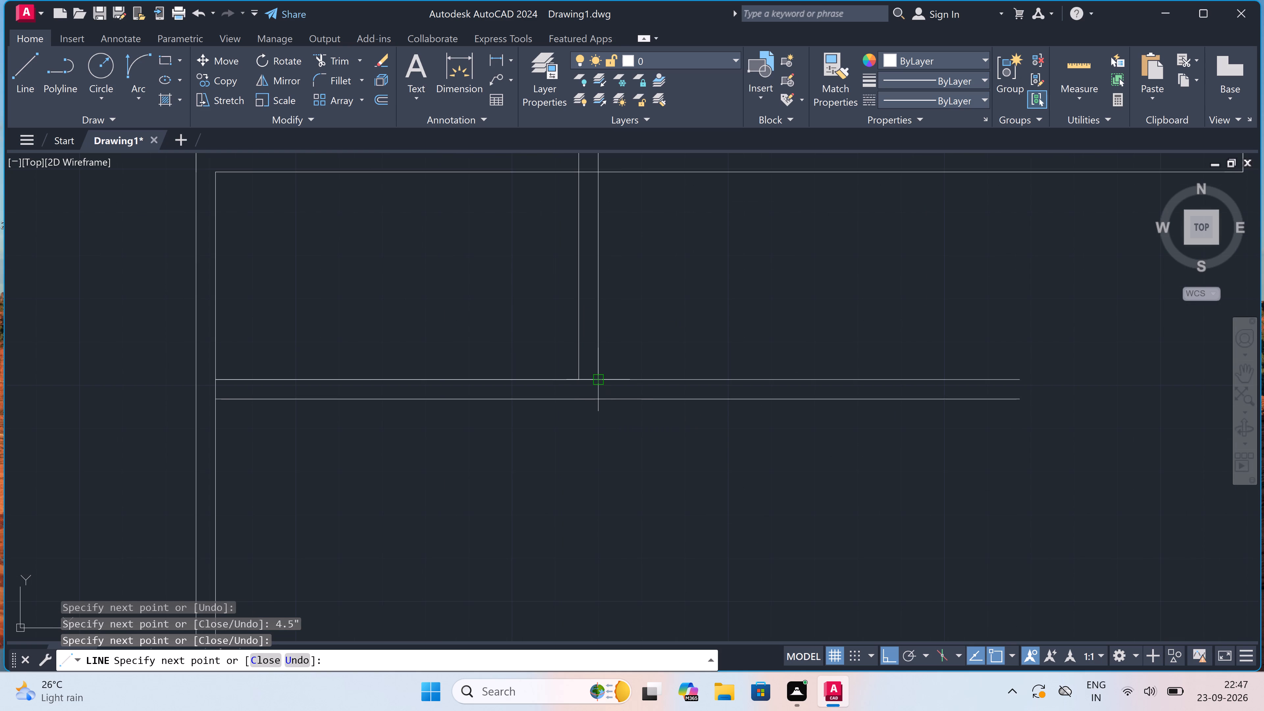
key(Escape)
Draw a 4.5" thick vertical partition 9' from the outer wall's inner face, spanning between the two new horizontal walls.
key(space)
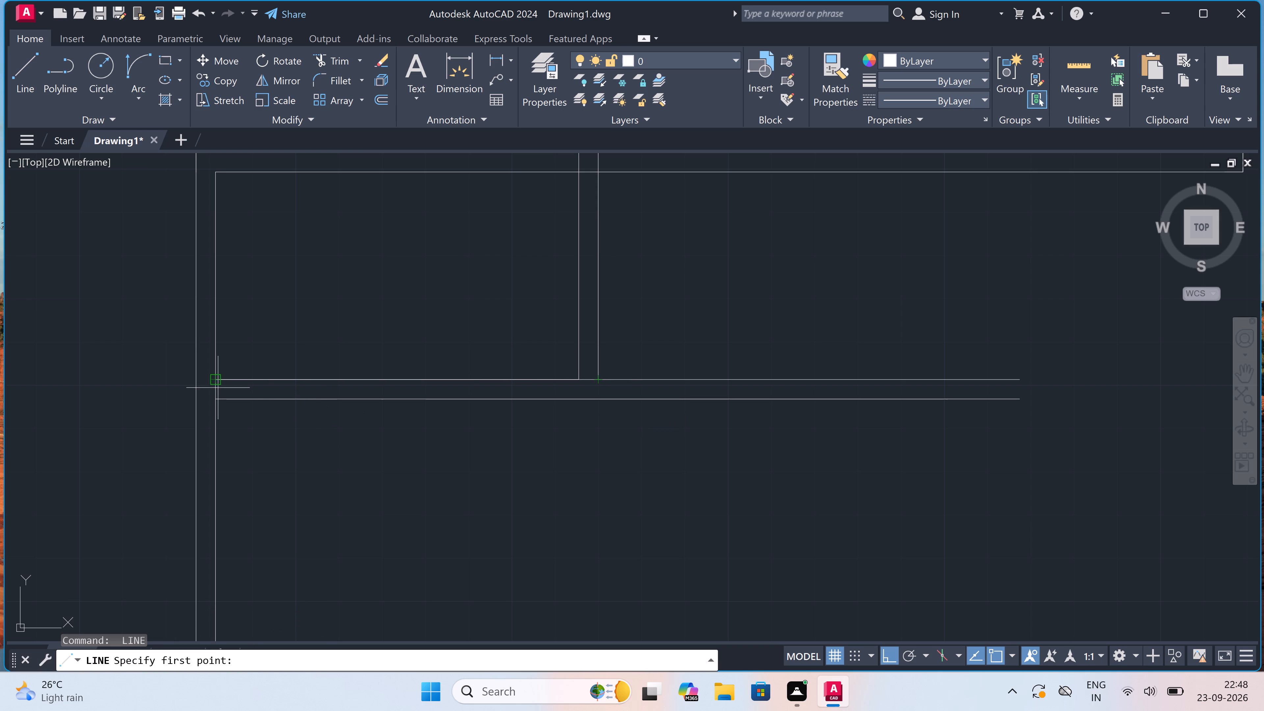
click(213, 400)
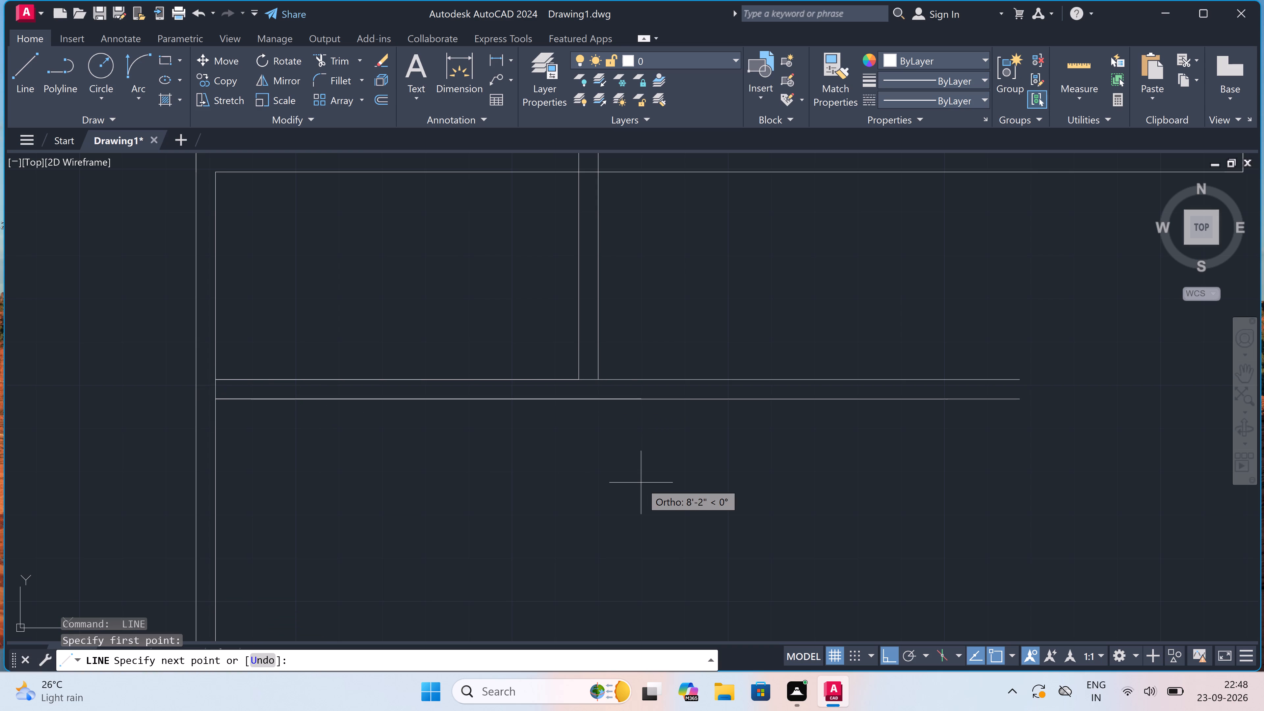
key(8)
key(BackSpace)
text(9')
key(space)
scroll(640, 475, down, 3)
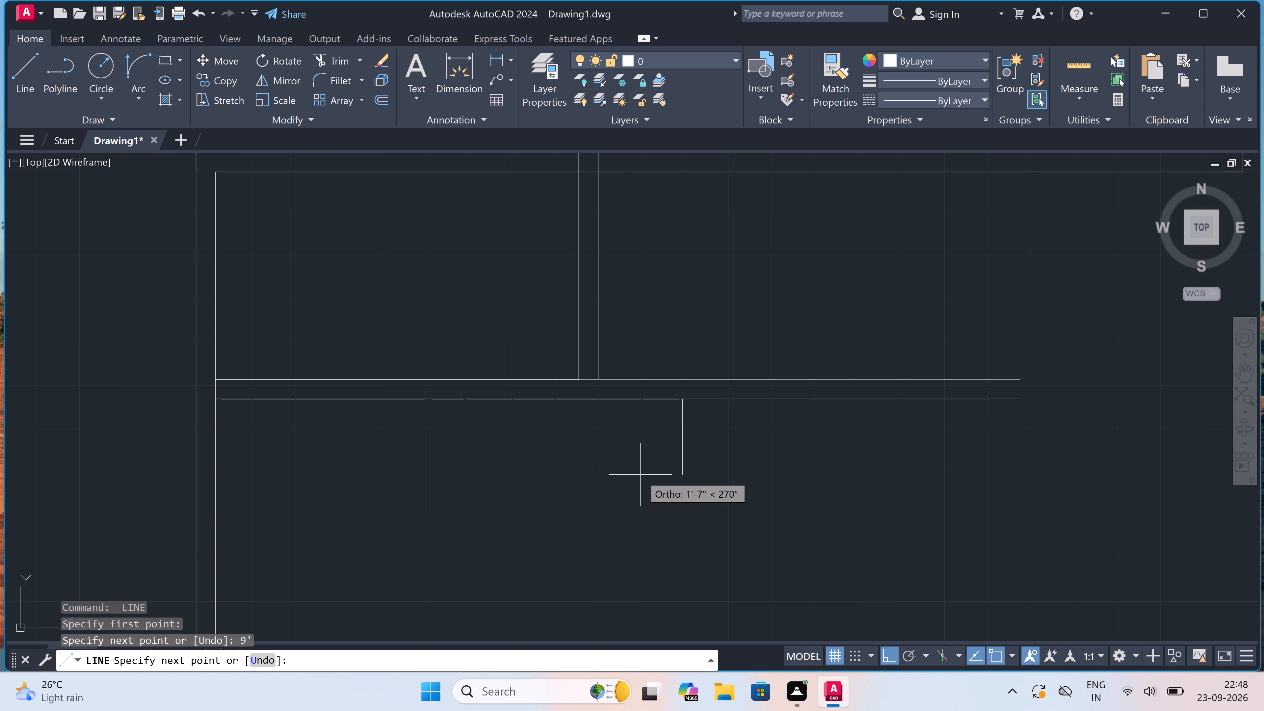
scroll(640, 474, down, 1)
scroll(659, 551, up, 3)
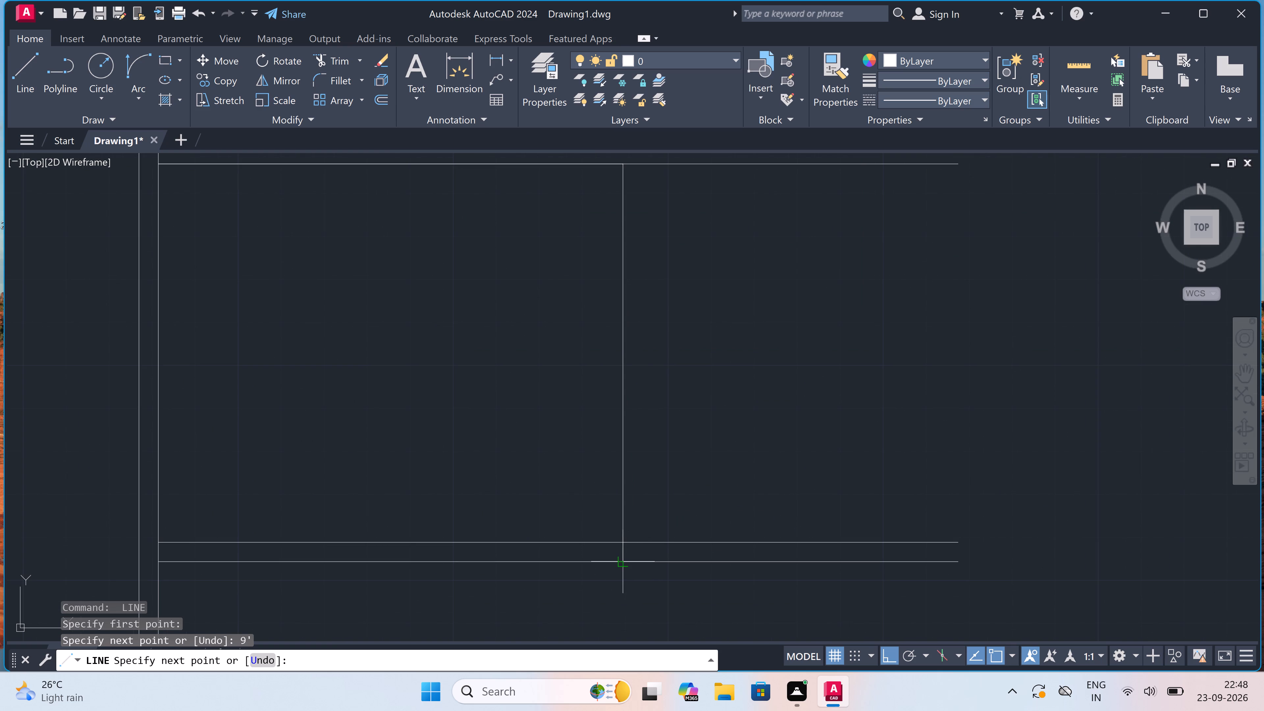
click(619, 559)
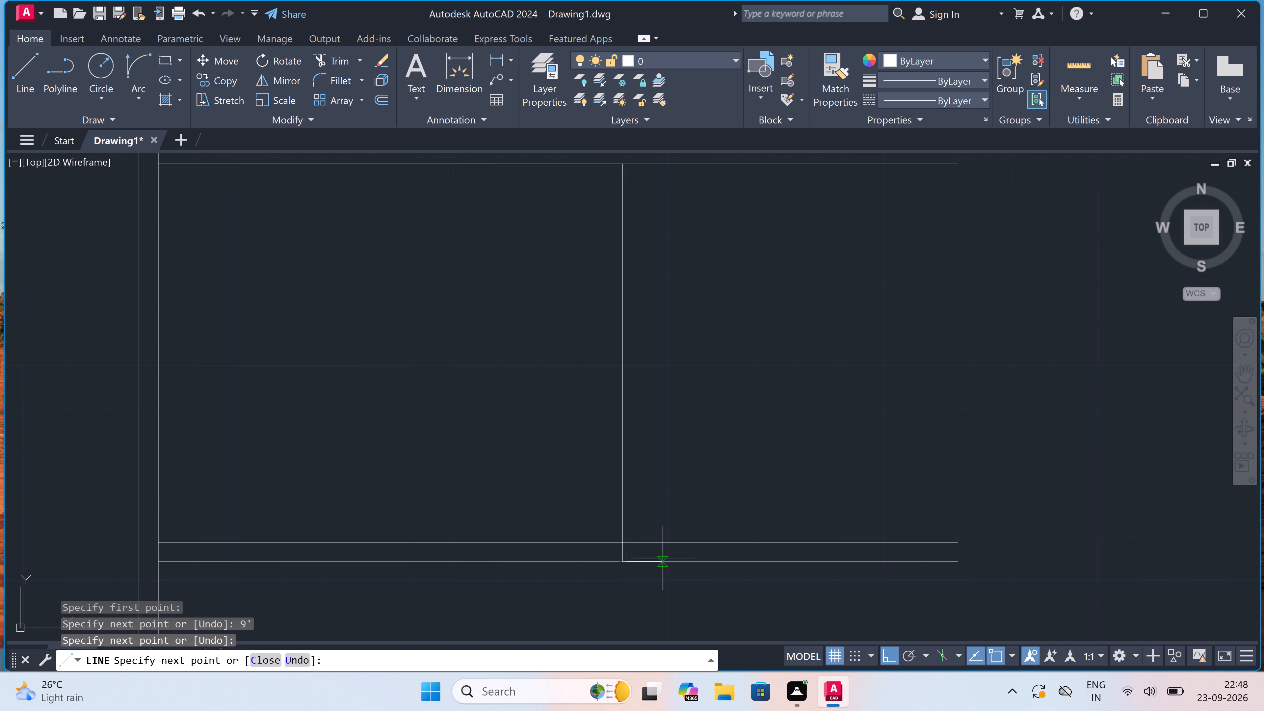
key(4)
key(period)
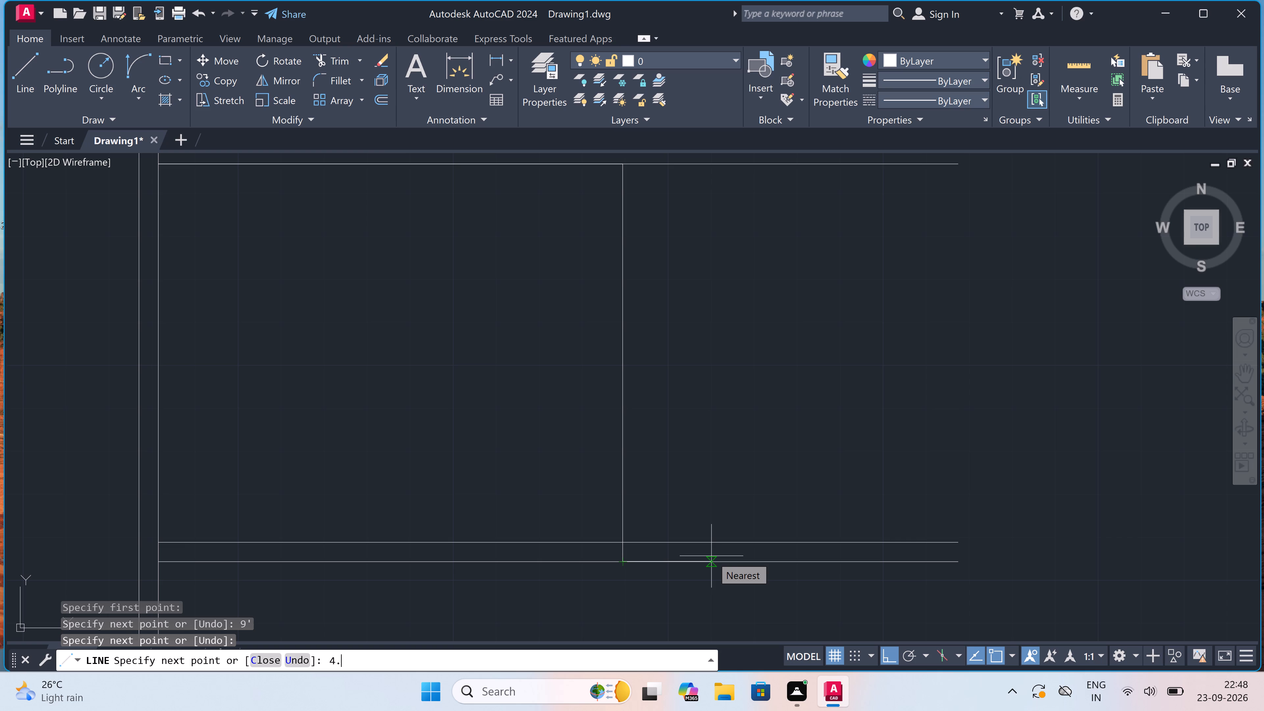
key(5)
text(")
key(space)
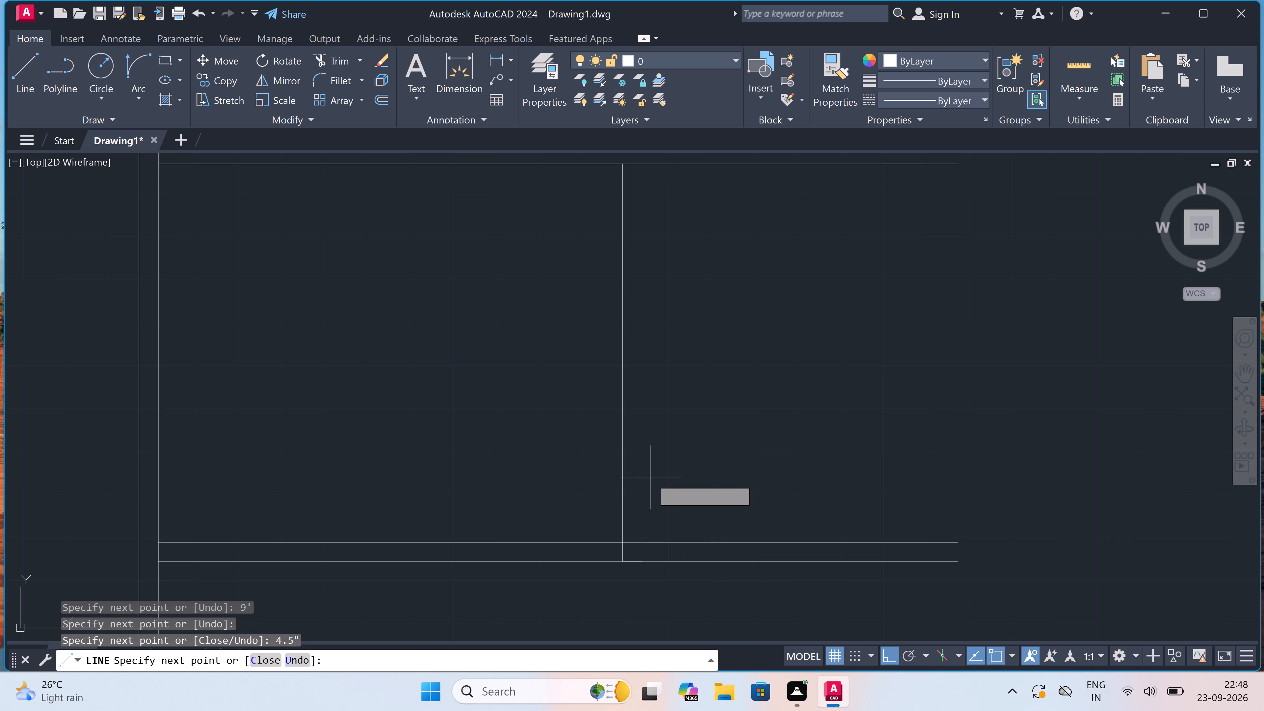
scroll(650, 479, down, 3)
scroll(642, 401, up, 3)
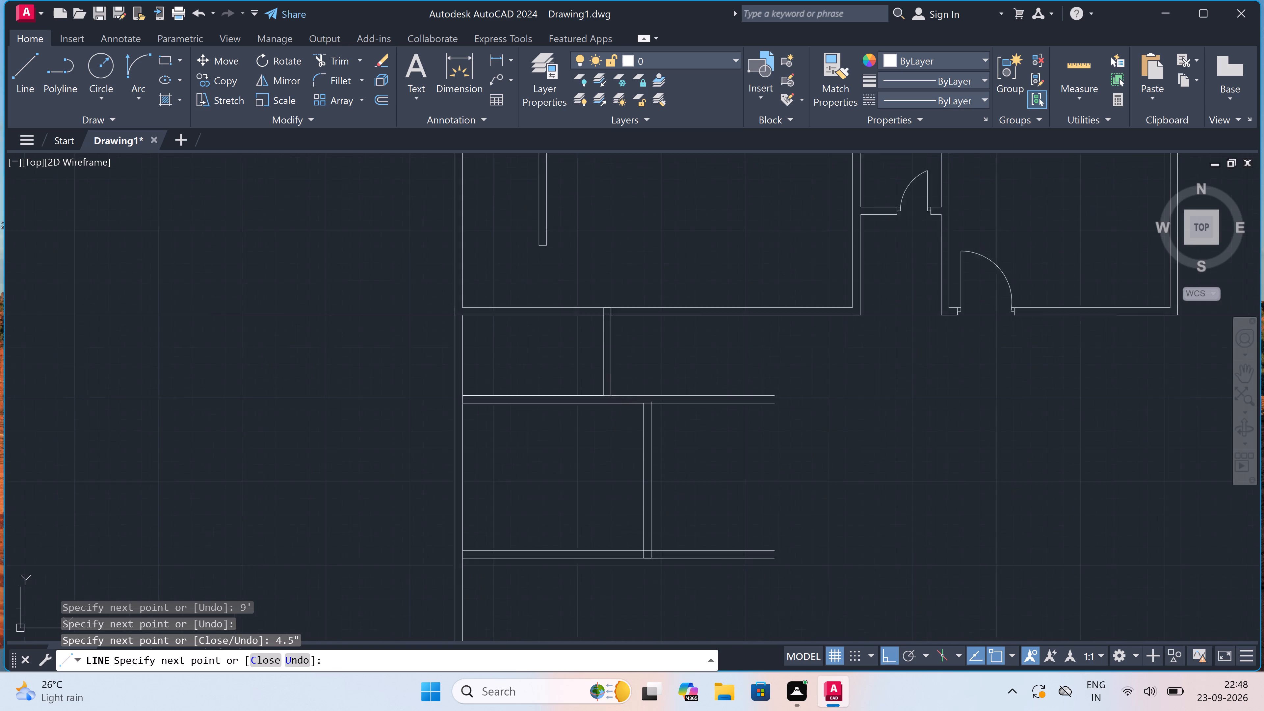
click(664, 391)
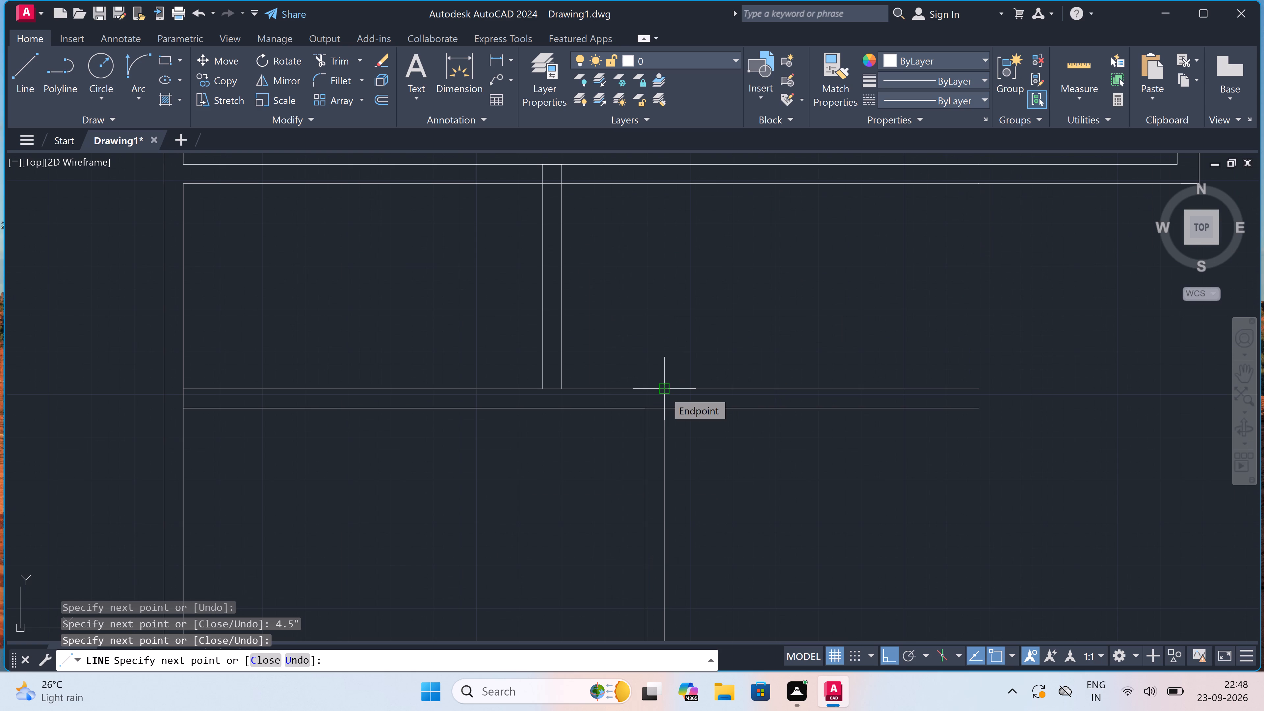
key(Escape)
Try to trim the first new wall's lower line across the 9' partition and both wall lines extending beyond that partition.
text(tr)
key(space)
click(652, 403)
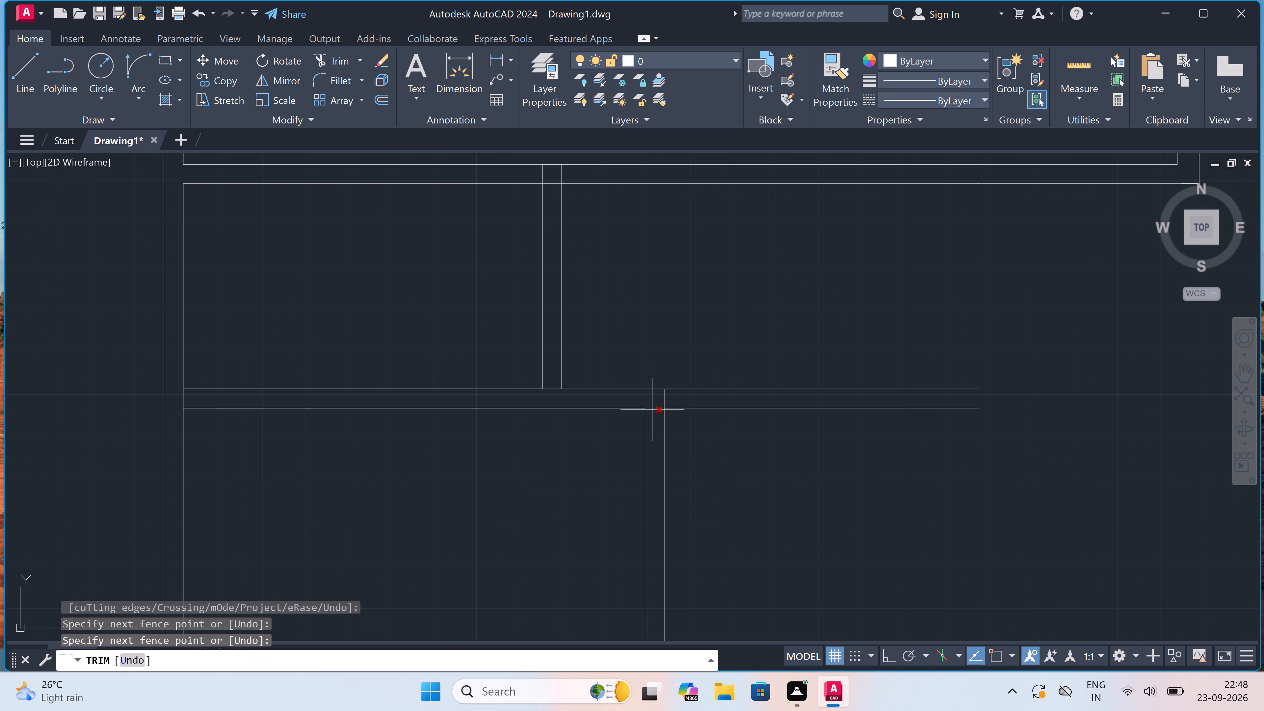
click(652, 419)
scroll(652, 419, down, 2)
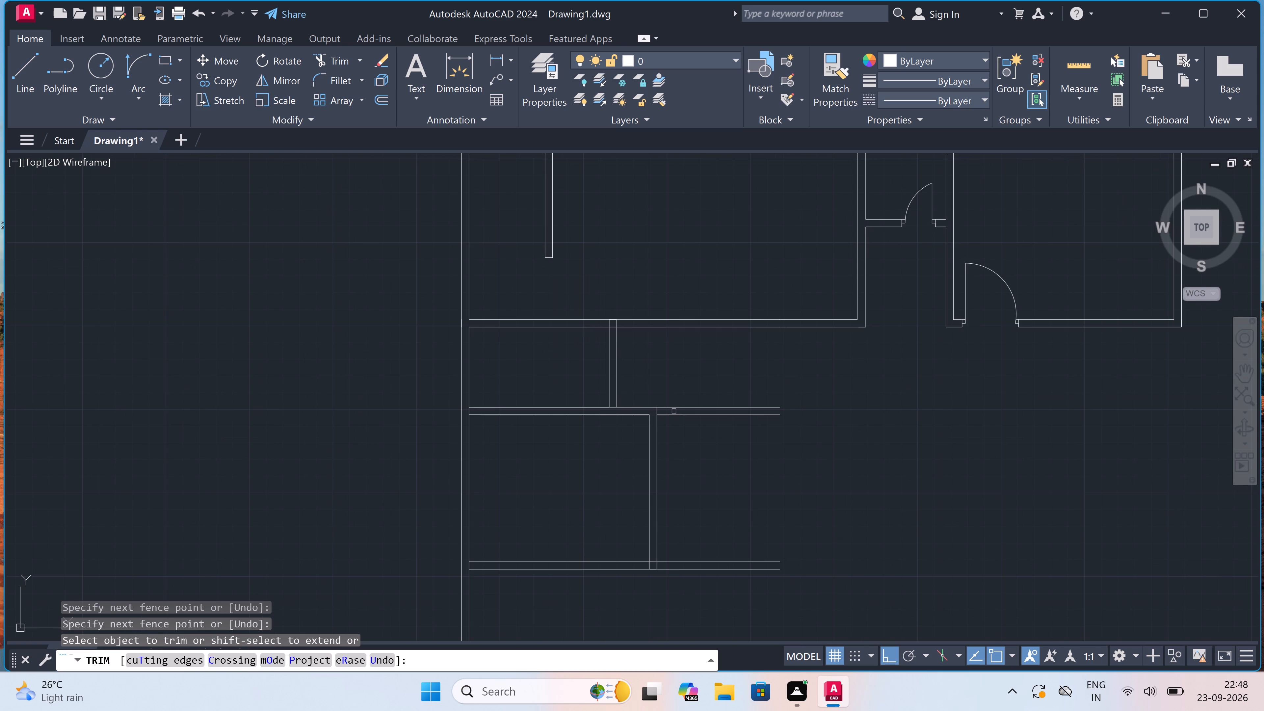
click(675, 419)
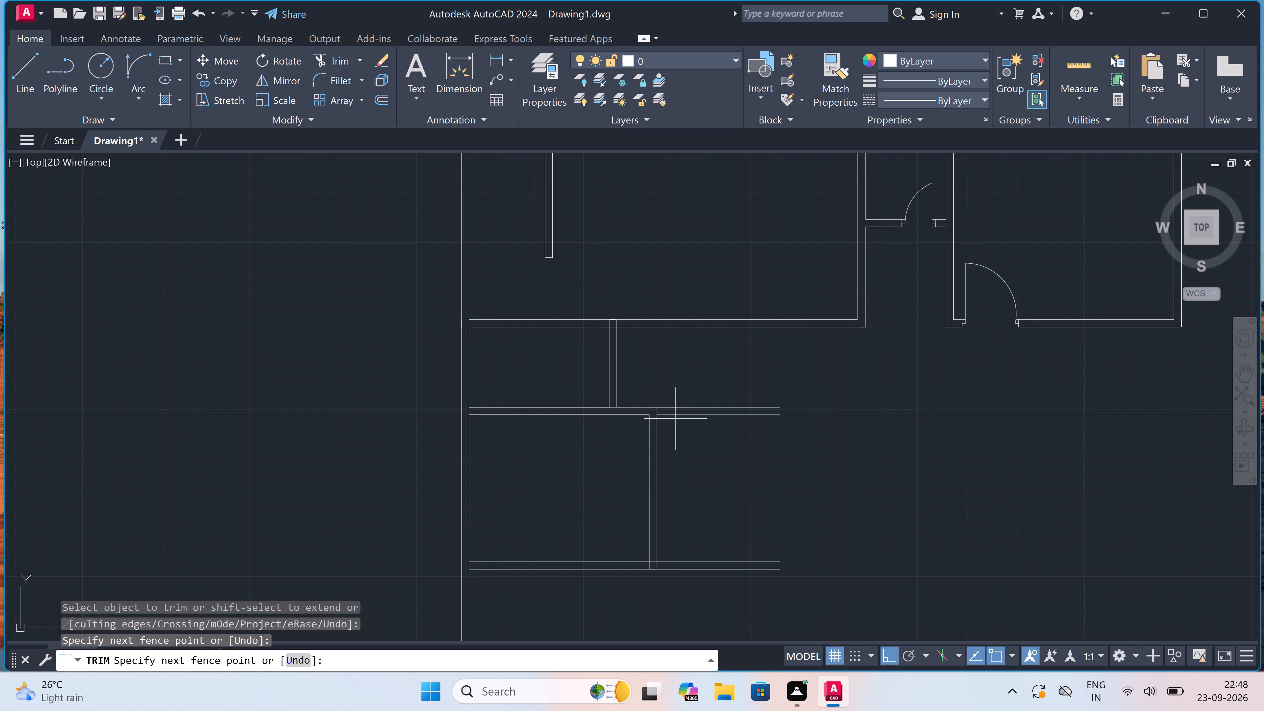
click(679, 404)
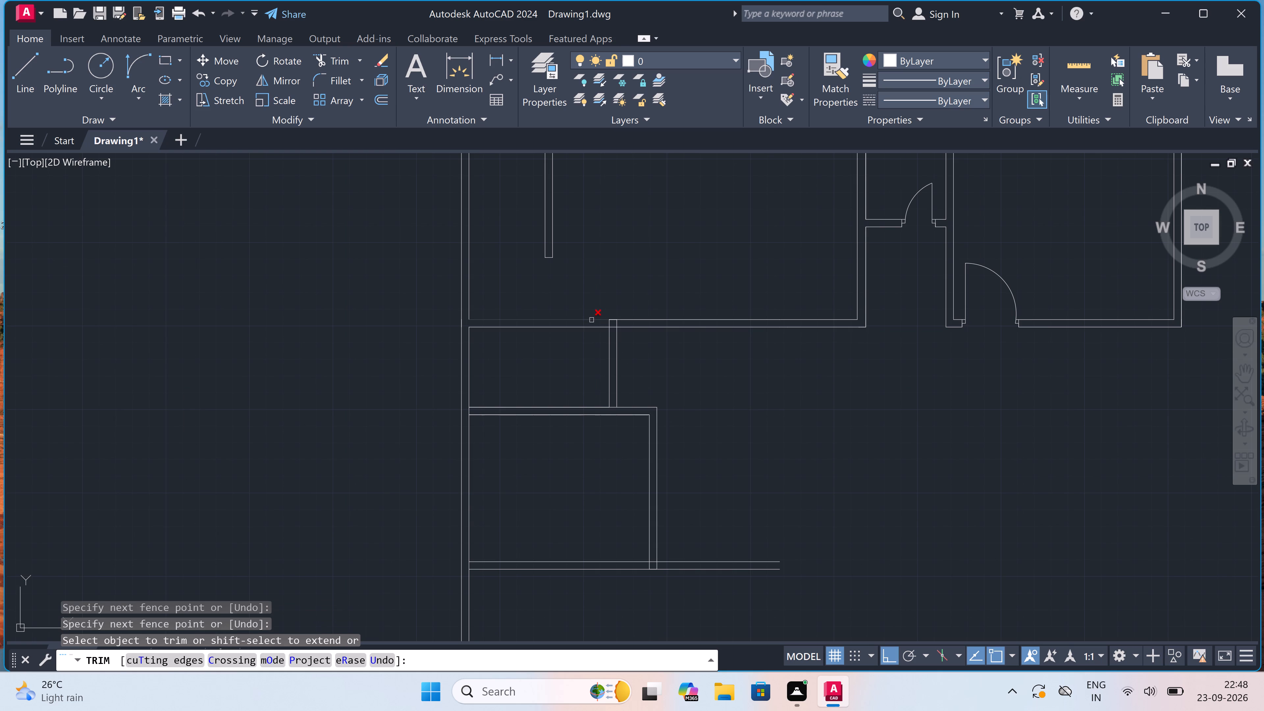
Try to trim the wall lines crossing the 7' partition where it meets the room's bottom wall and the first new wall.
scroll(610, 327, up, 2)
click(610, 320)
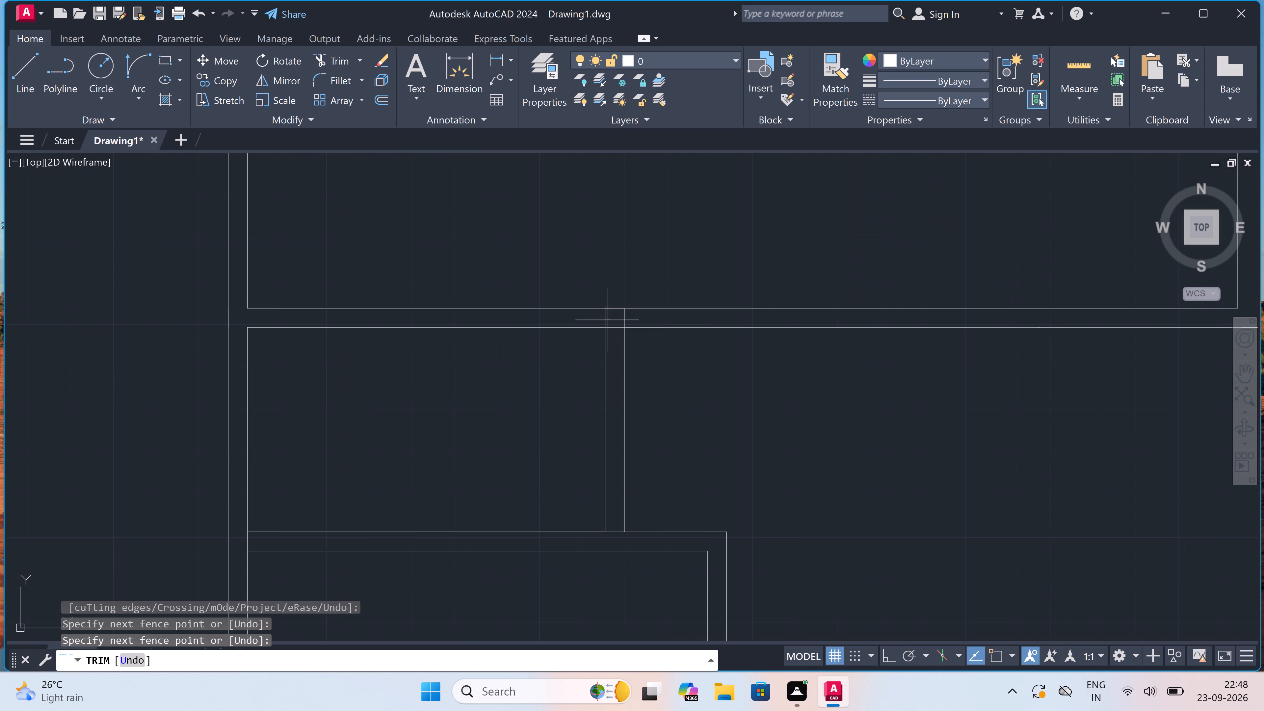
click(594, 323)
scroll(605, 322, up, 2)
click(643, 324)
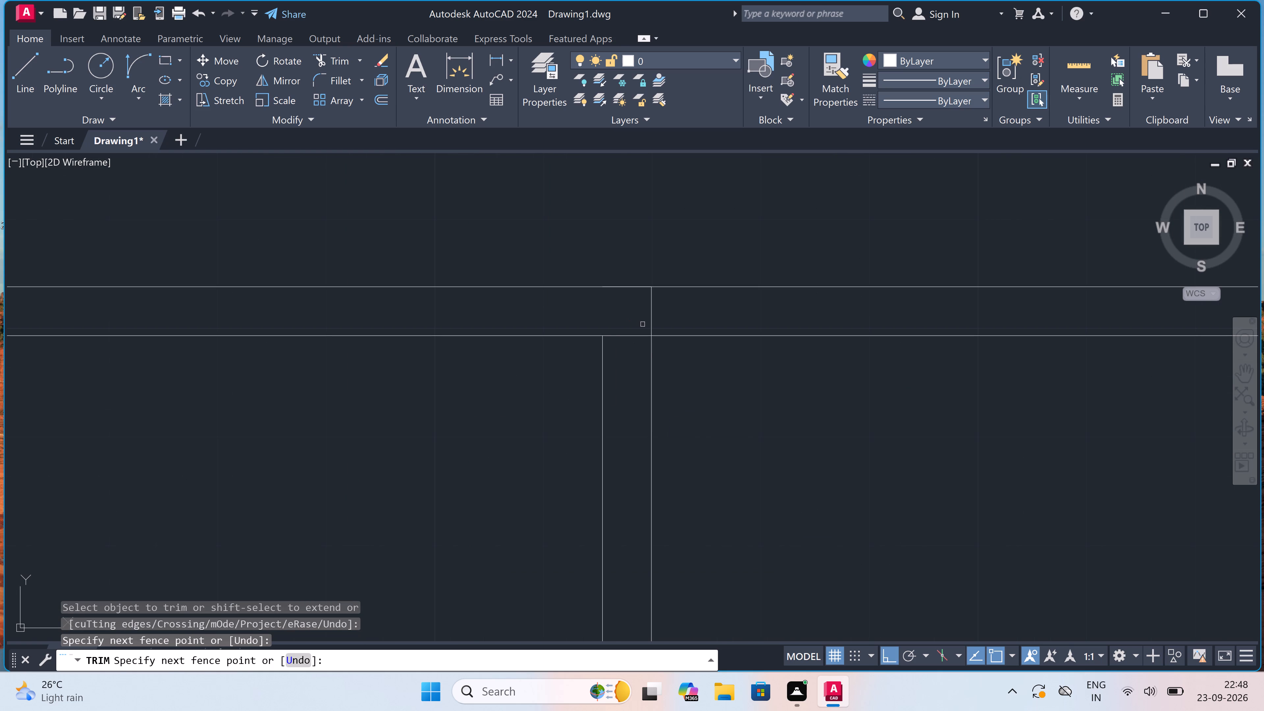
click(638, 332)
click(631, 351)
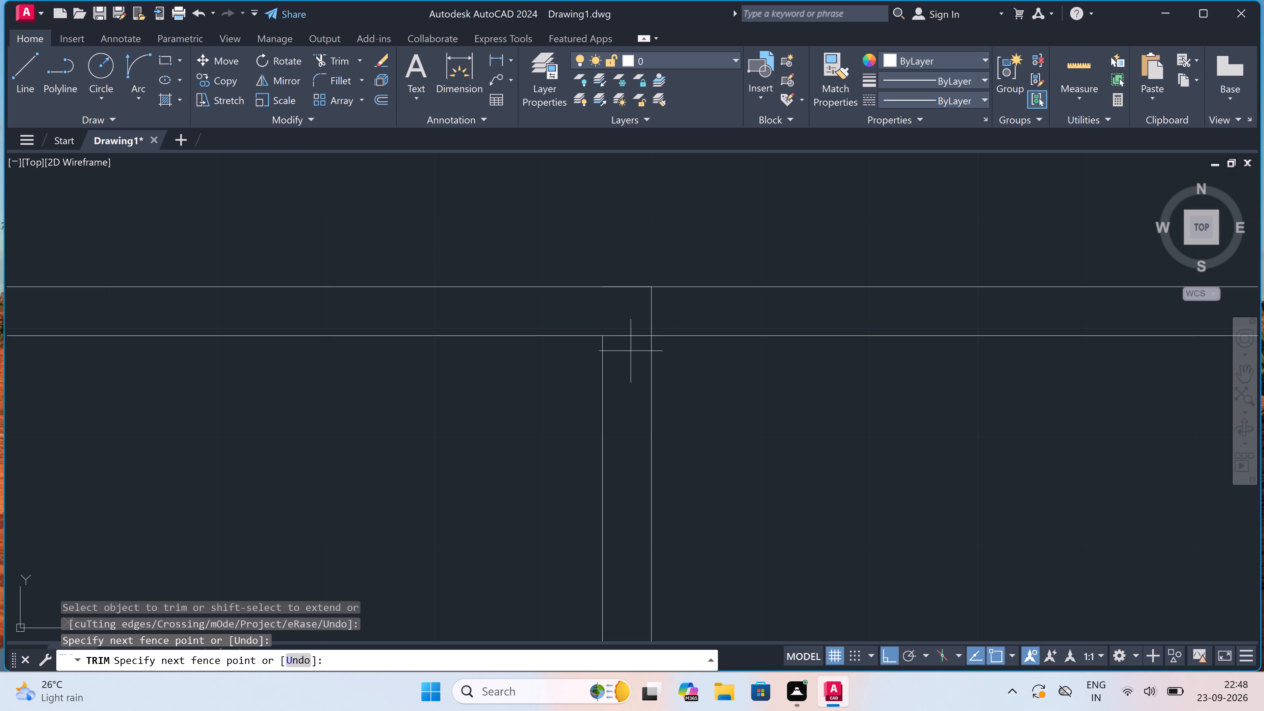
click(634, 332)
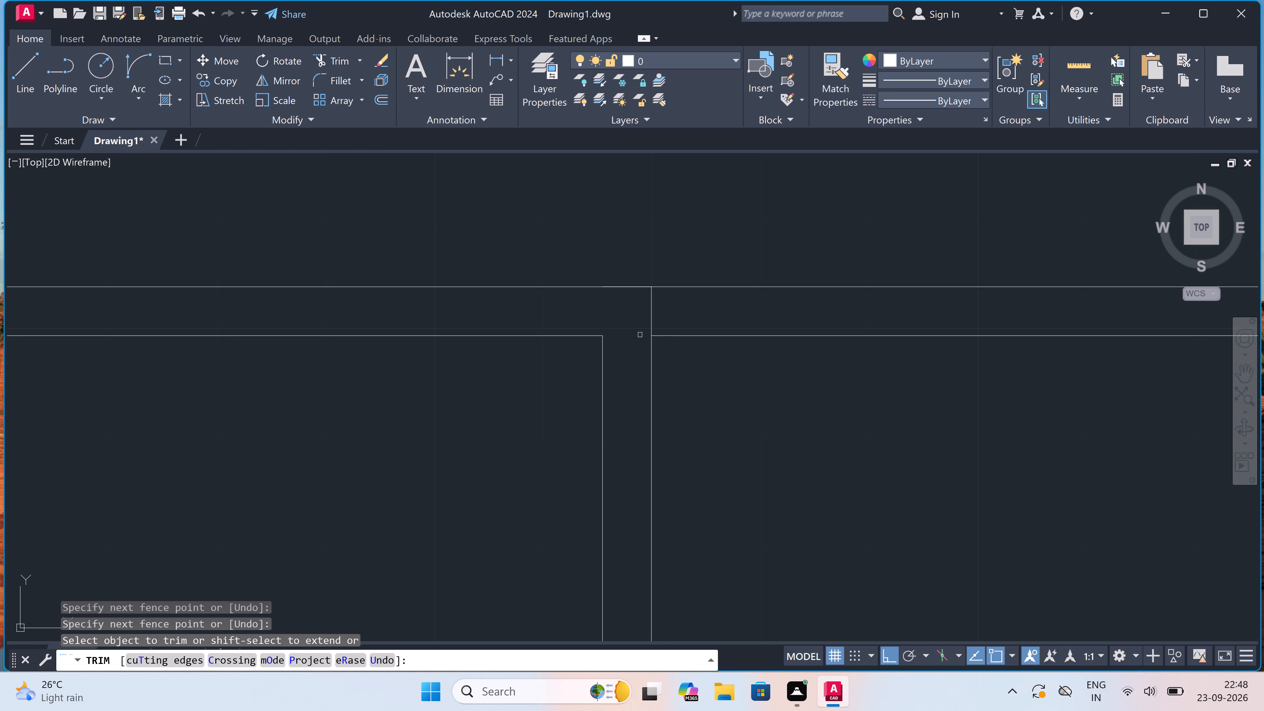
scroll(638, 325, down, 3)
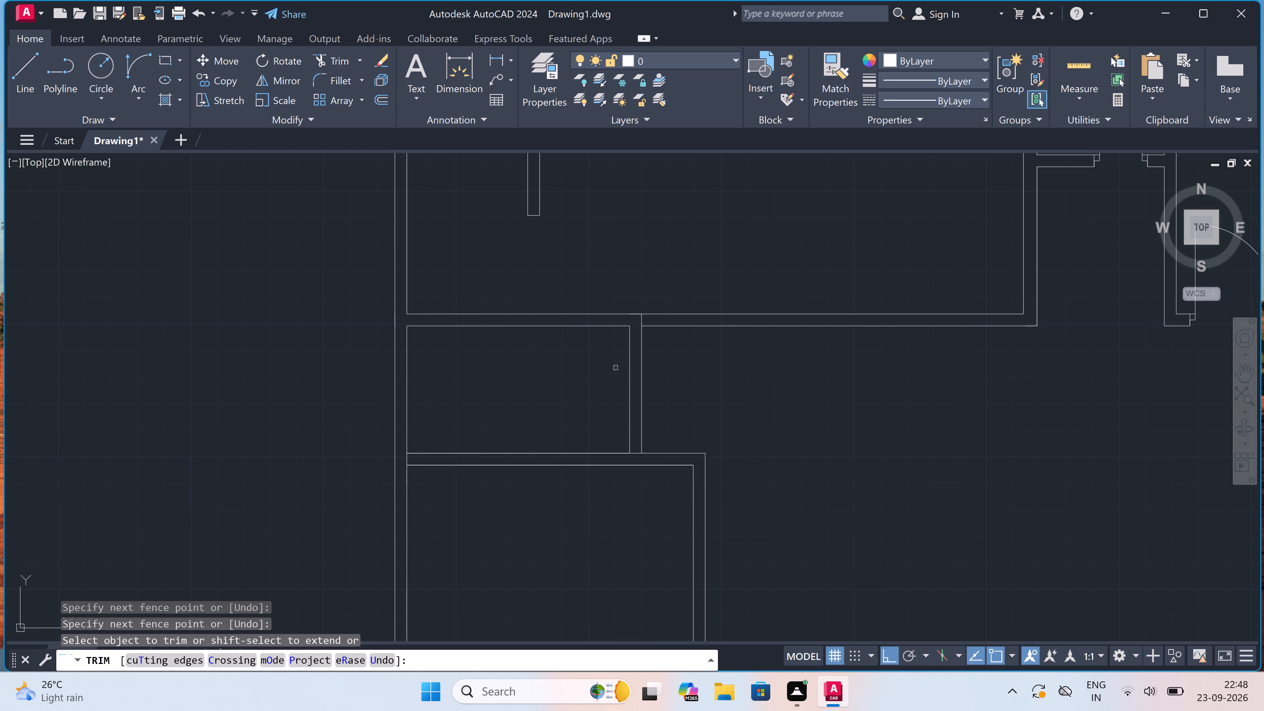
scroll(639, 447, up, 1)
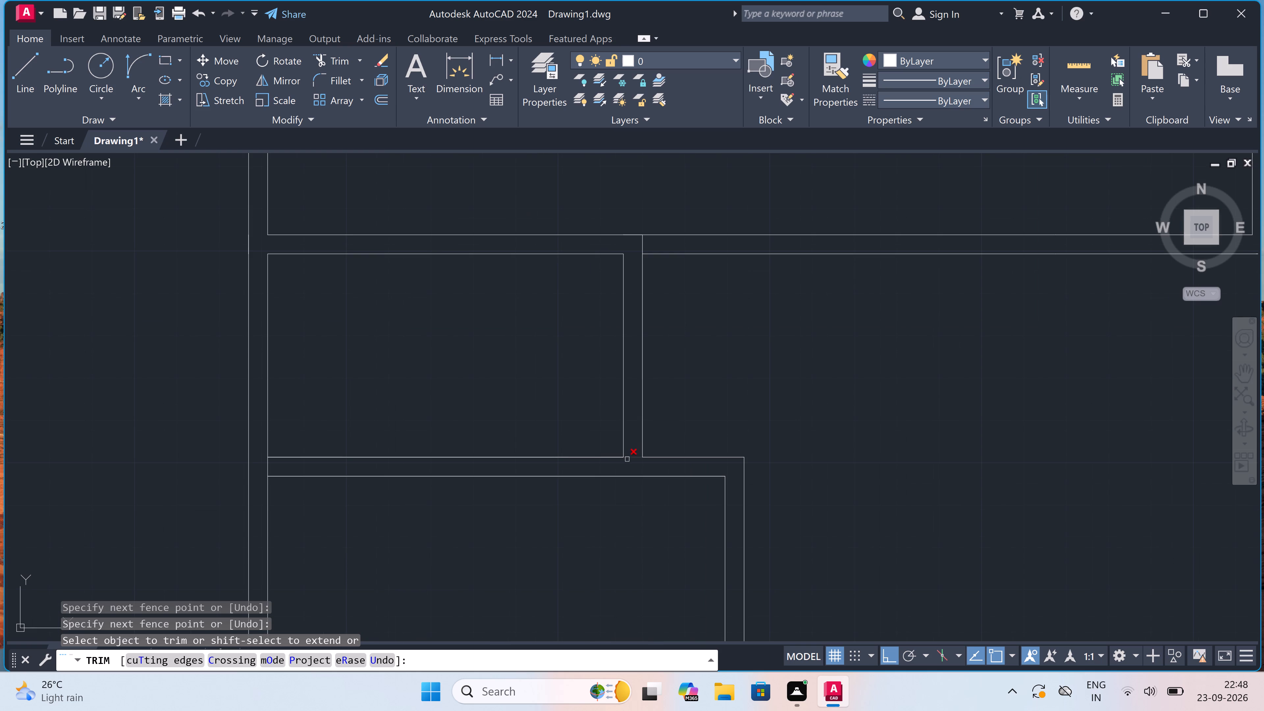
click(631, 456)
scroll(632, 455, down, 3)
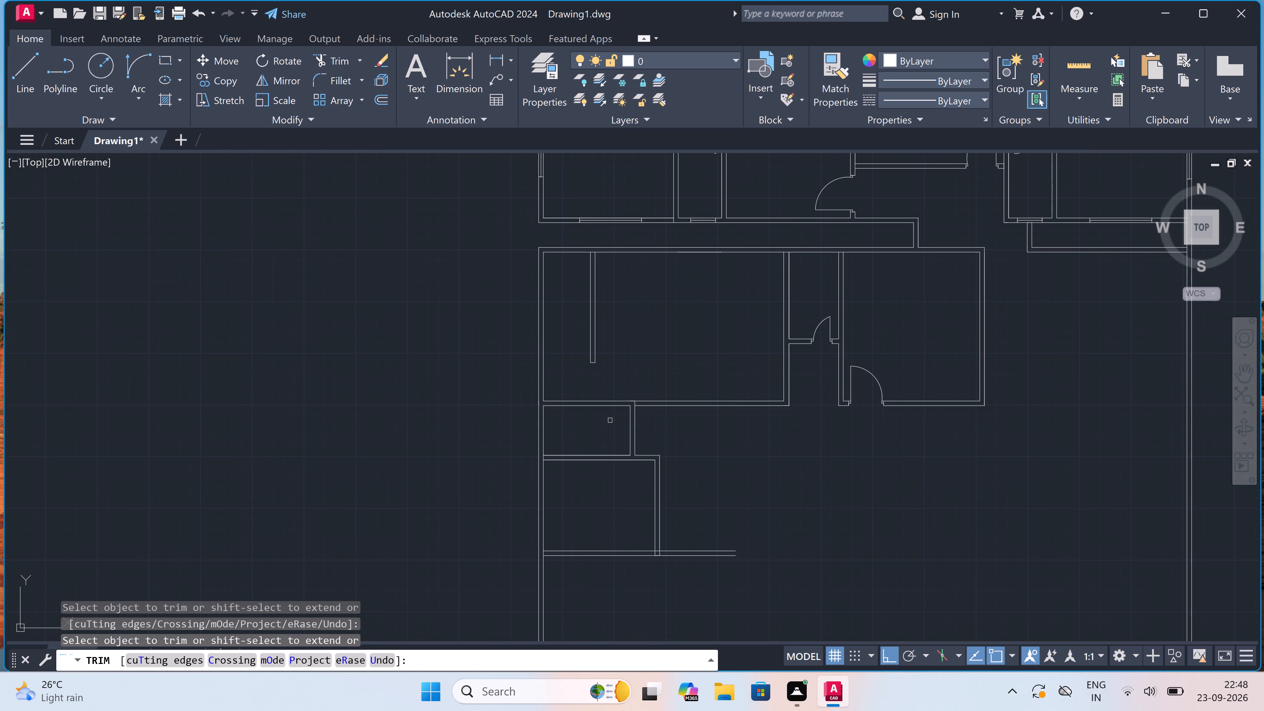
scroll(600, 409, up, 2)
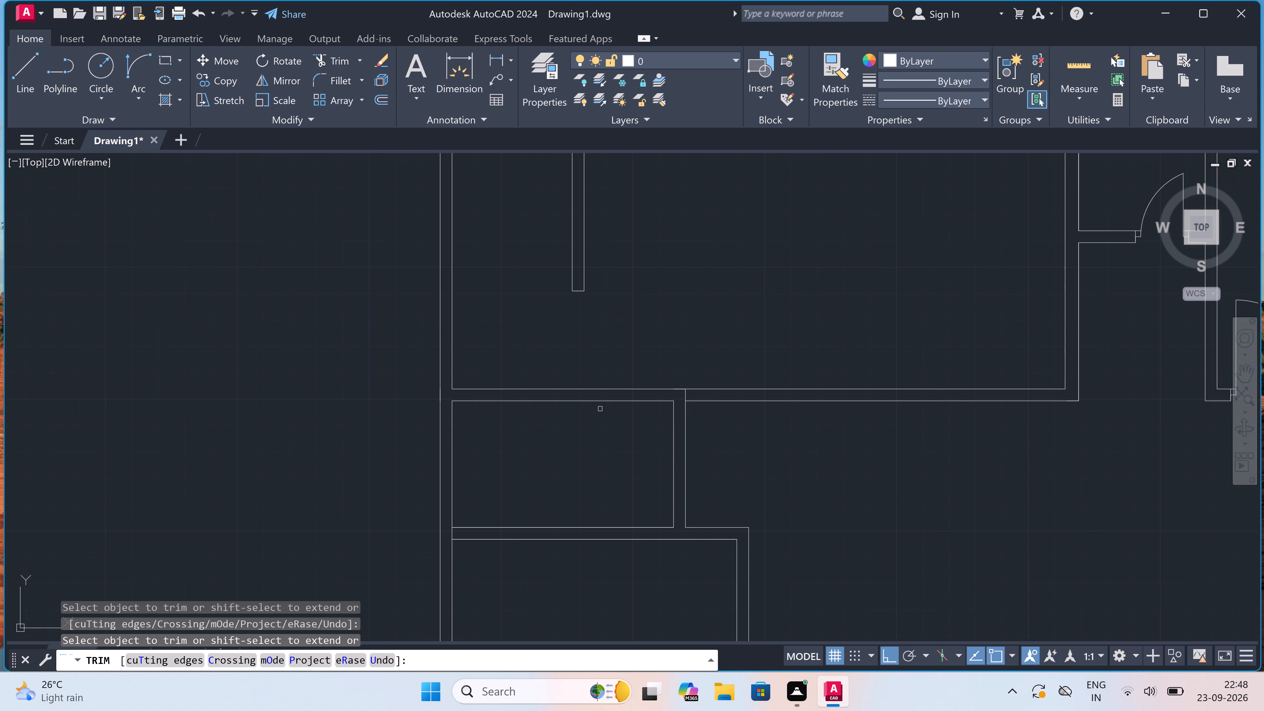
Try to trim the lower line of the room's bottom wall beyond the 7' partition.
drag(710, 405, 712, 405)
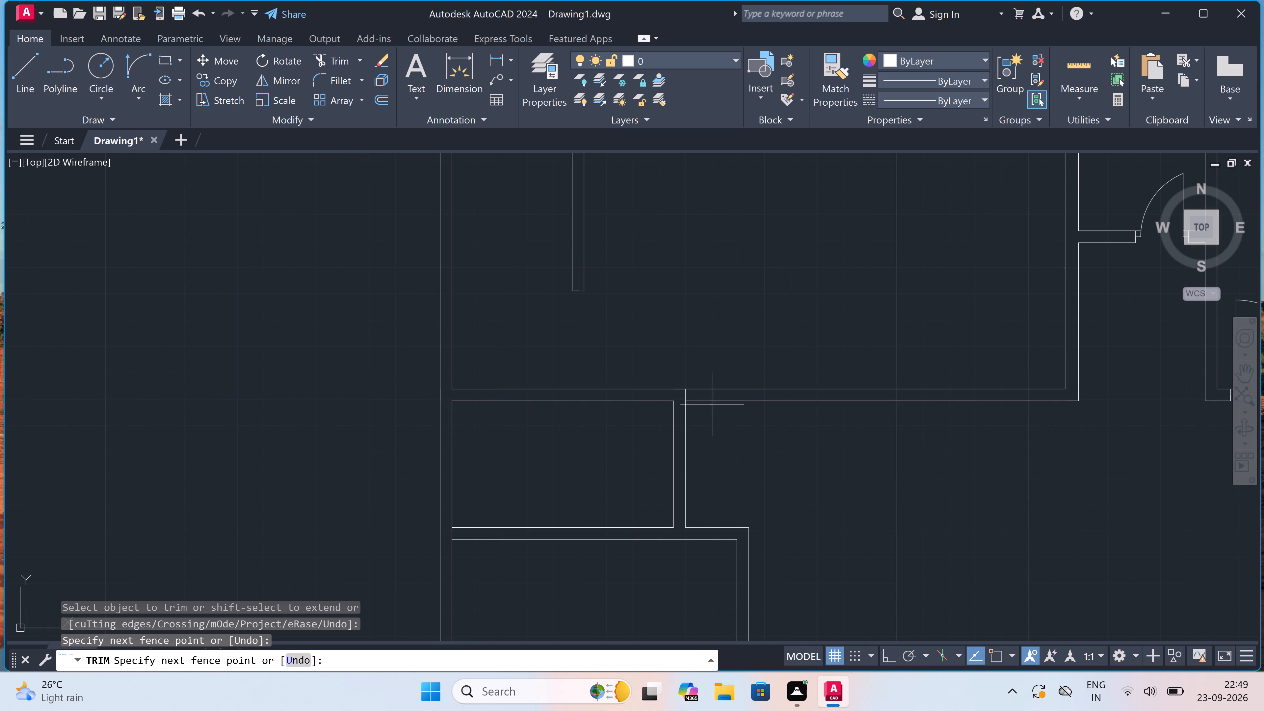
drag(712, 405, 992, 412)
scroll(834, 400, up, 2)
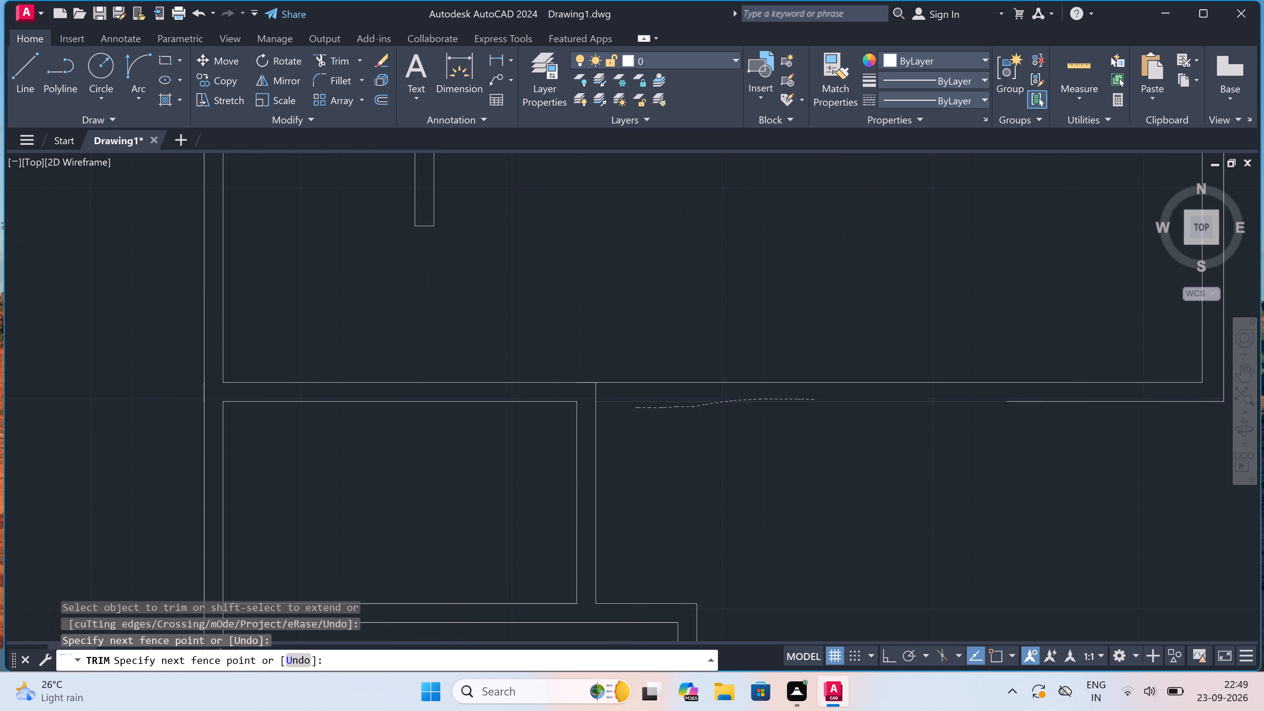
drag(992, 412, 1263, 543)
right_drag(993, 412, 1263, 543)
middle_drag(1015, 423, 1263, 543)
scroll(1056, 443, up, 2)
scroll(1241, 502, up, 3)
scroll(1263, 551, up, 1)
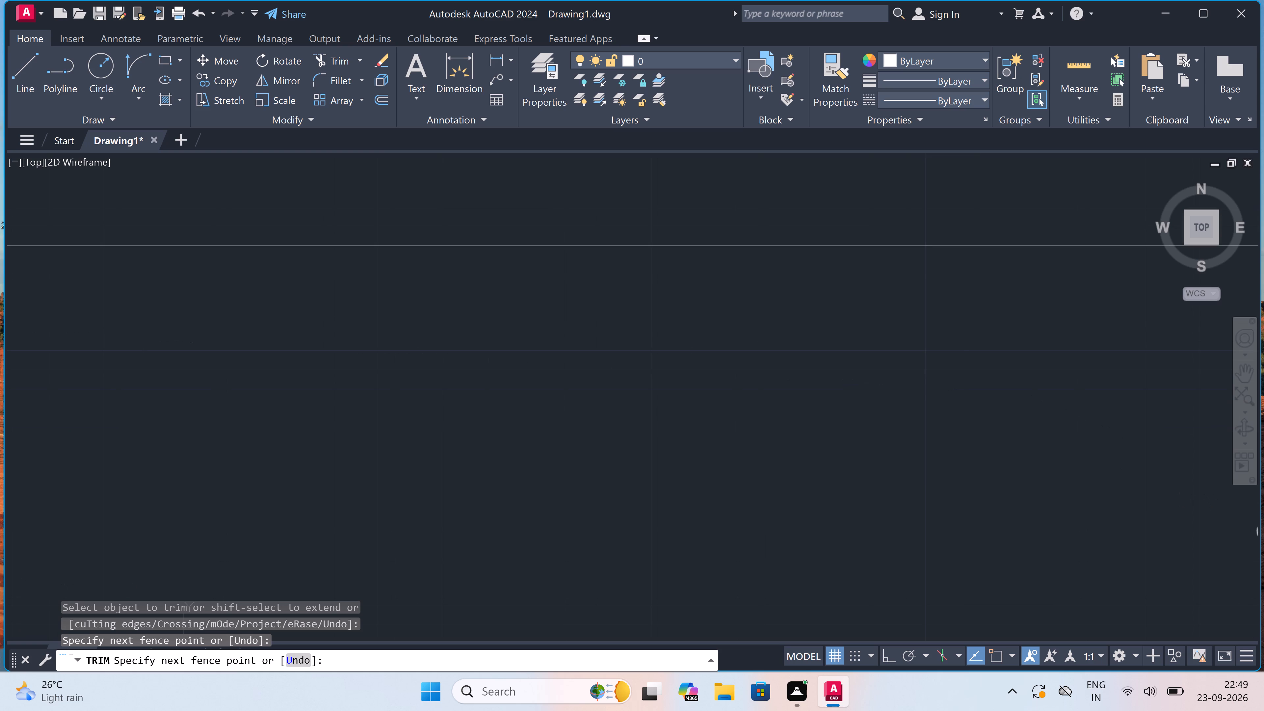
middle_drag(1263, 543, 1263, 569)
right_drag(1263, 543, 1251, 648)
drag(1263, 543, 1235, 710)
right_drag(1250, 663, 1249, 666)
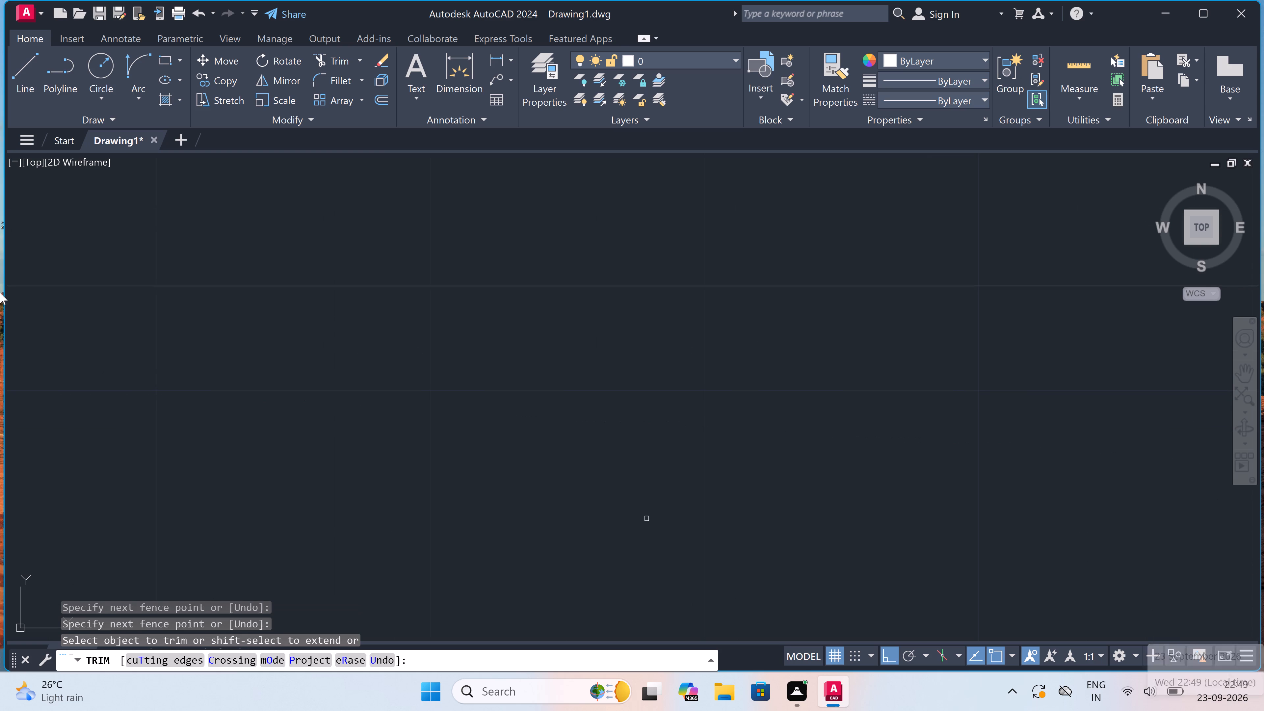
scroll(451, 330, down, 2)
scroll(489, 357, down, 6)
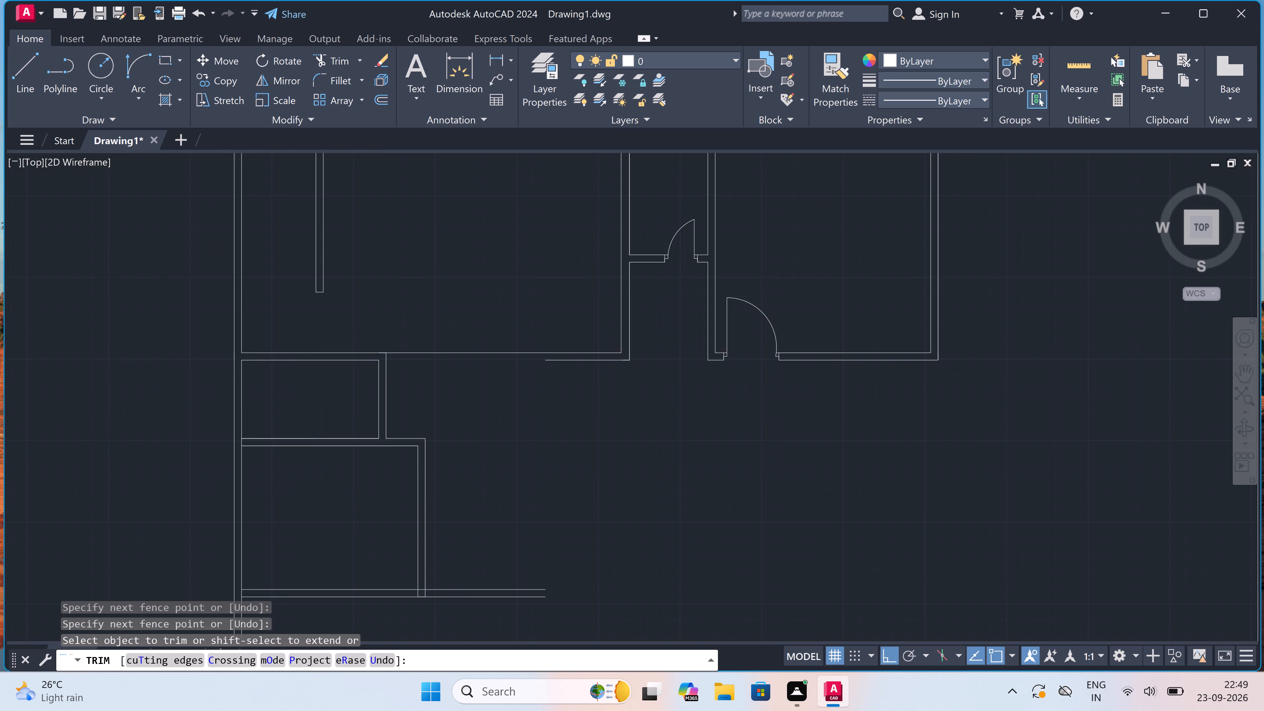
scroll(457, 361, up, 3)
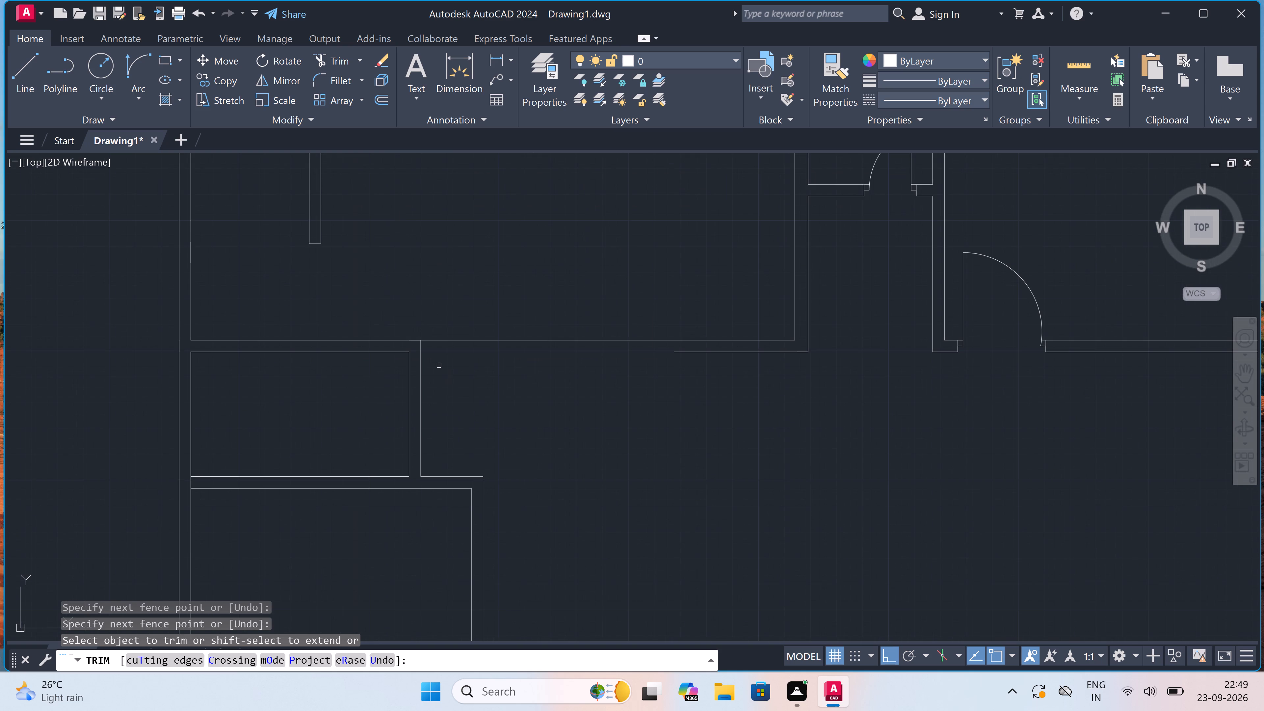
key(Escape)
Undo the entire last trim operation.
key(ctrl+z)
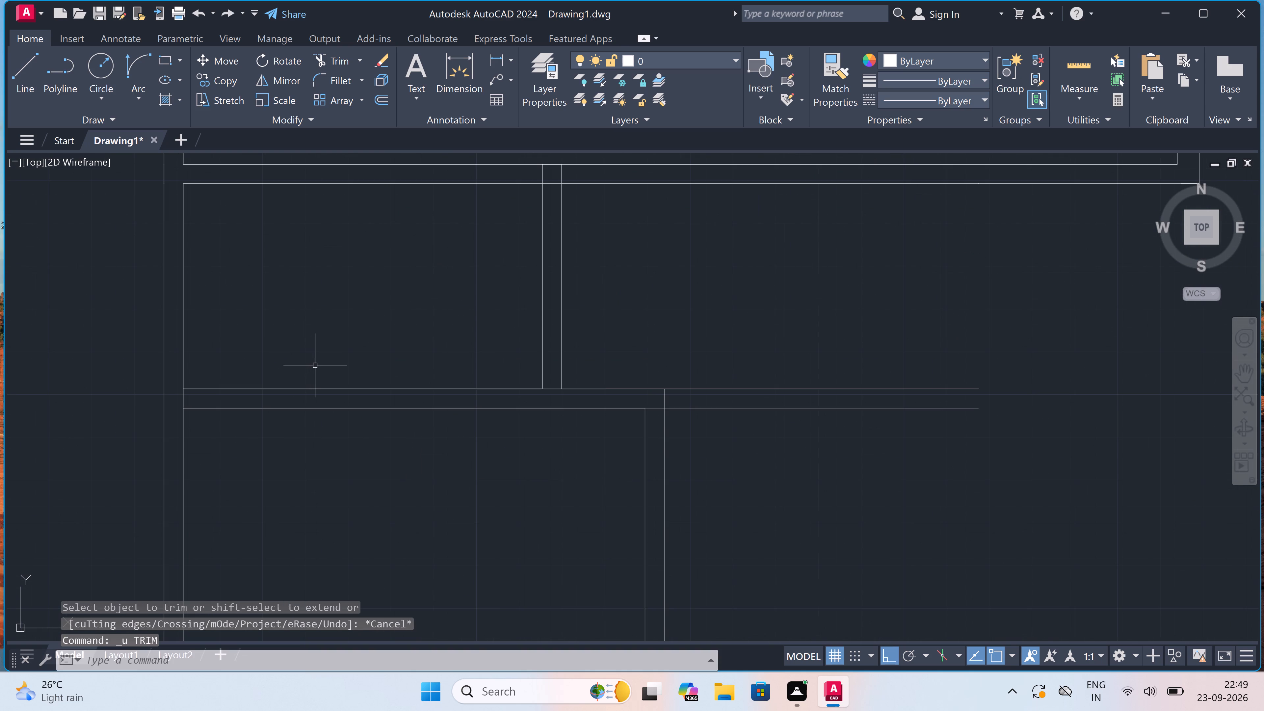
Trim the surplus lines of both new horizontal walls extending beyond the outer face of the 9' partition.
scroll(317, 364, down, 4)
scroll(312, 337, down, 3)
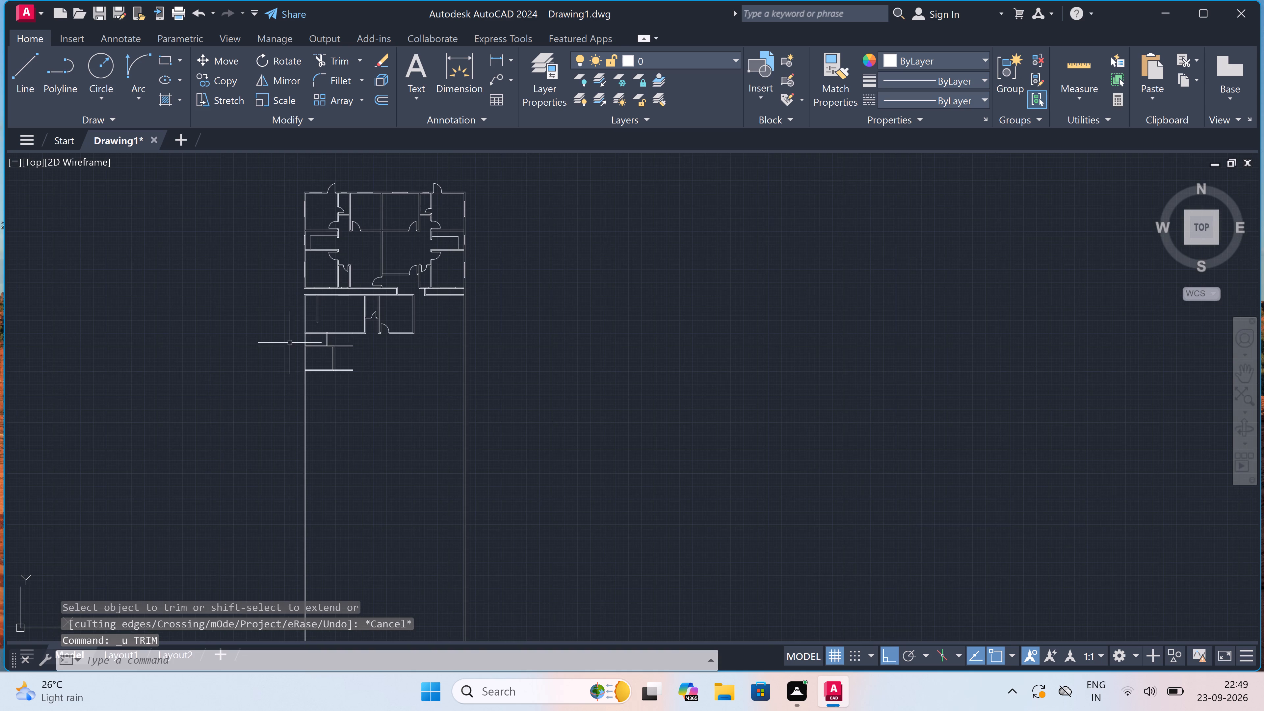
scroll(278, 333, up, 3)
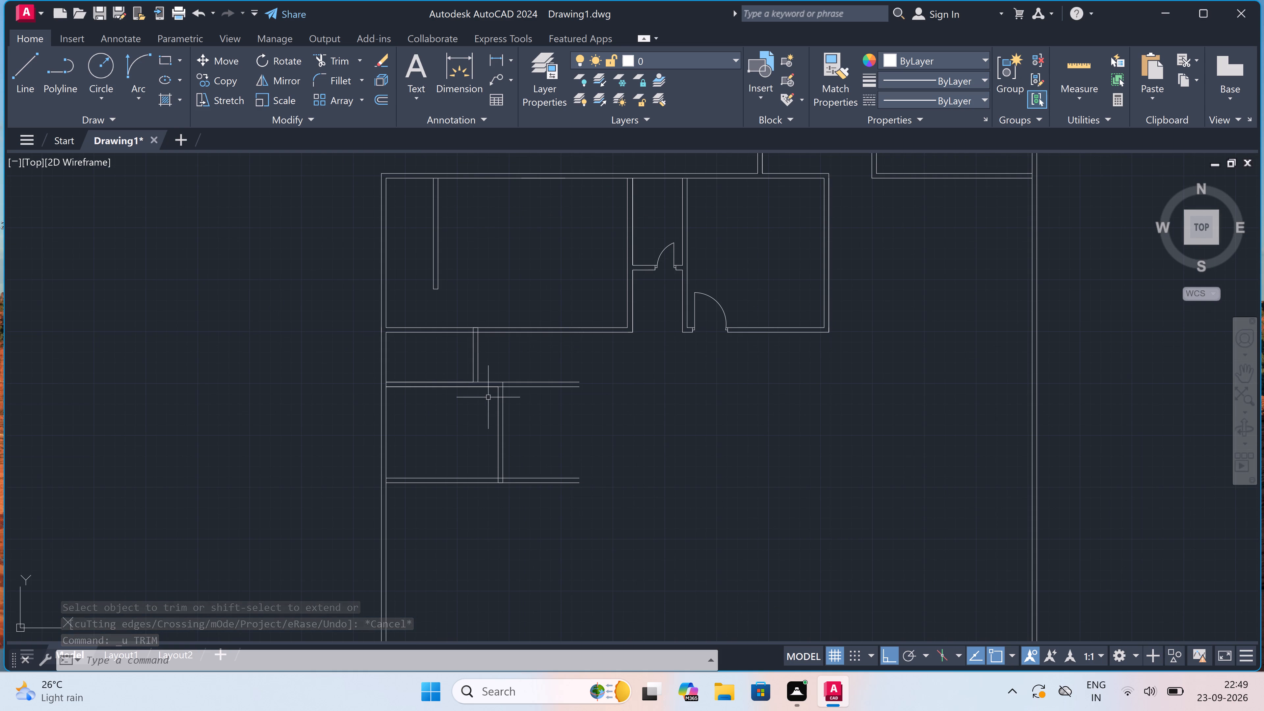
scroll(524, 406, down, 2)
scroll(530, 415, up, 3)
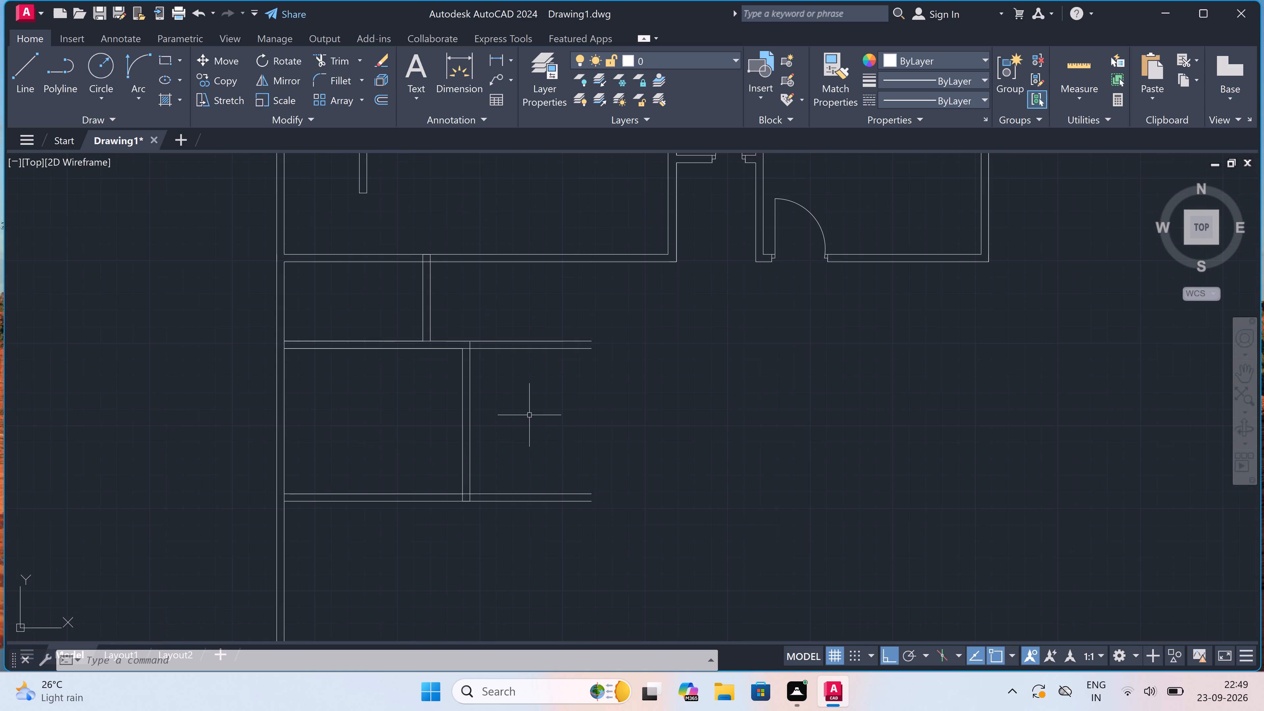
text(tr)
key(space)
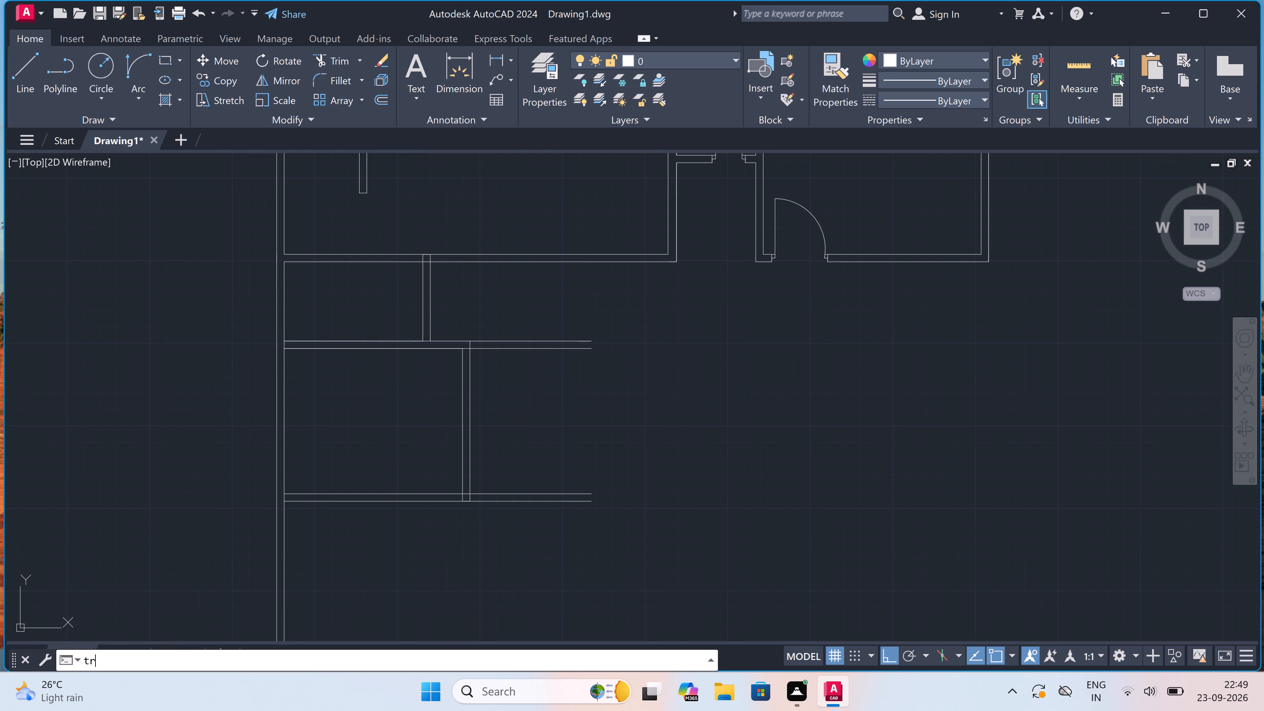
click(523, 327)
click(489, 529)
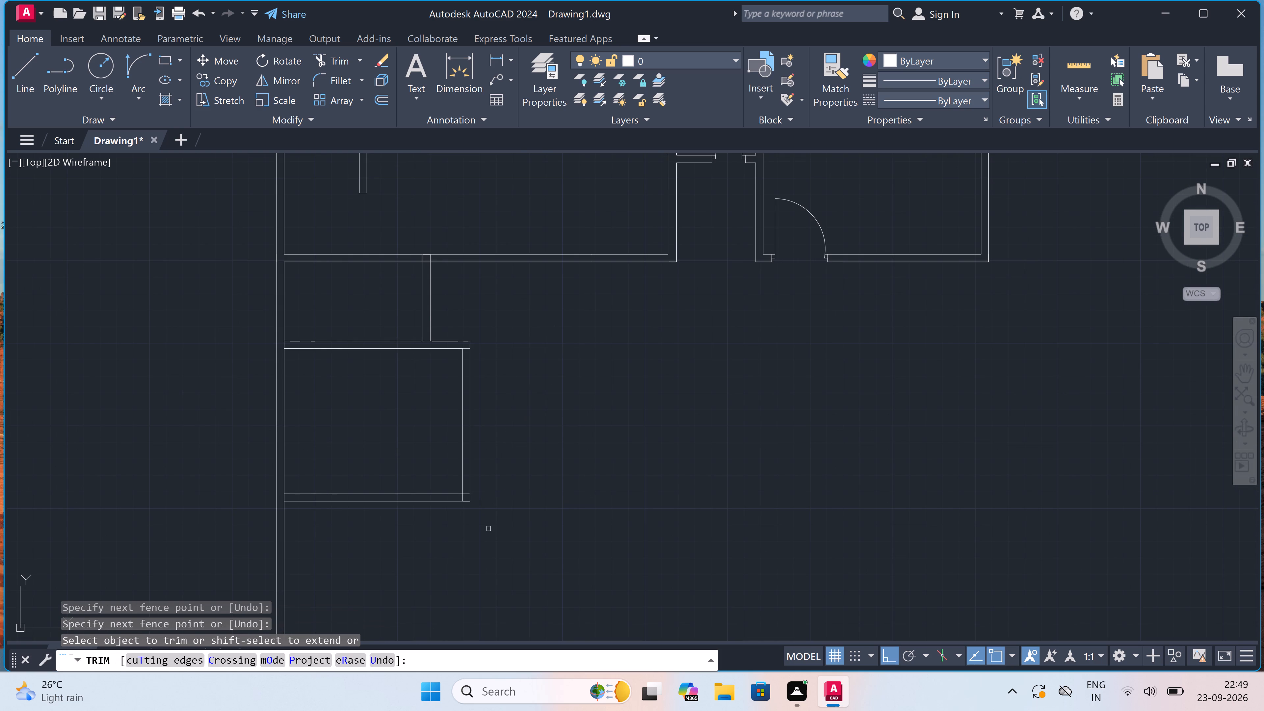
Trim the overlapping lines inside the lower and upper corners where the 9' partition meets the two new horizontal walls.
scroll(450, 507, up, 3)
scroll(511, 469, up, 2)
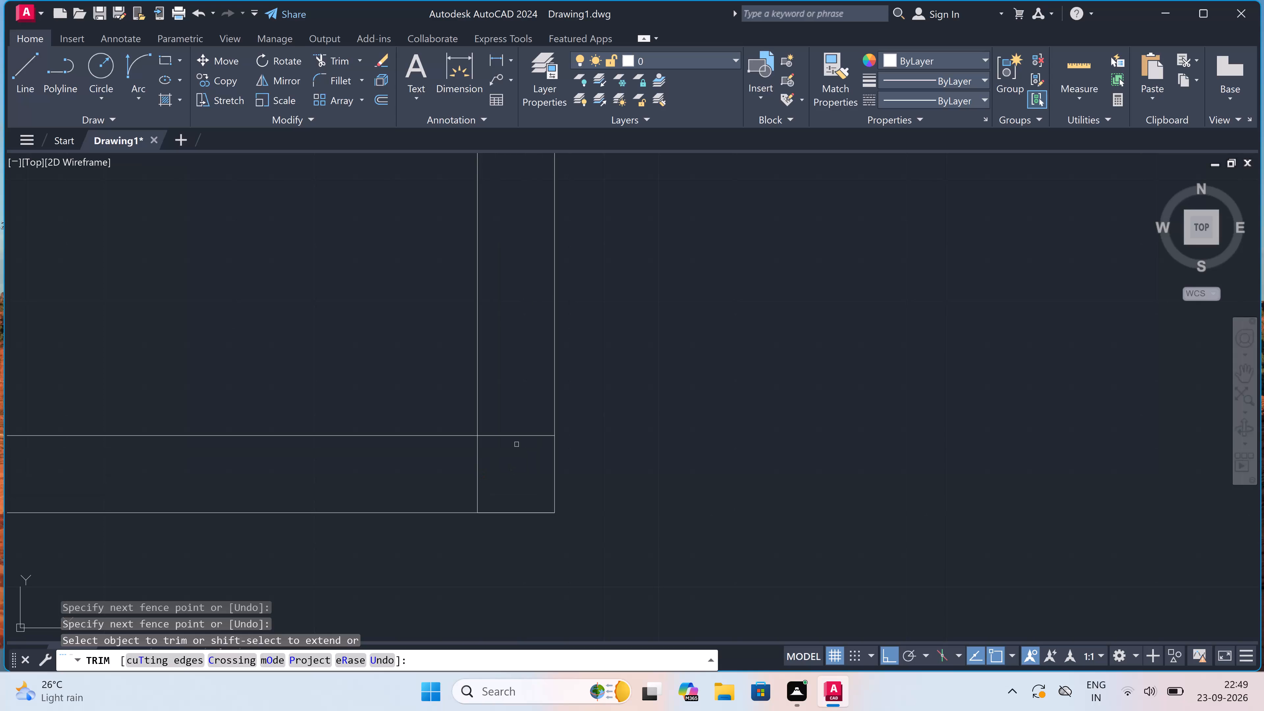
click(520, 424)
click(446, 485)
scroll(451, 489, down, 3)
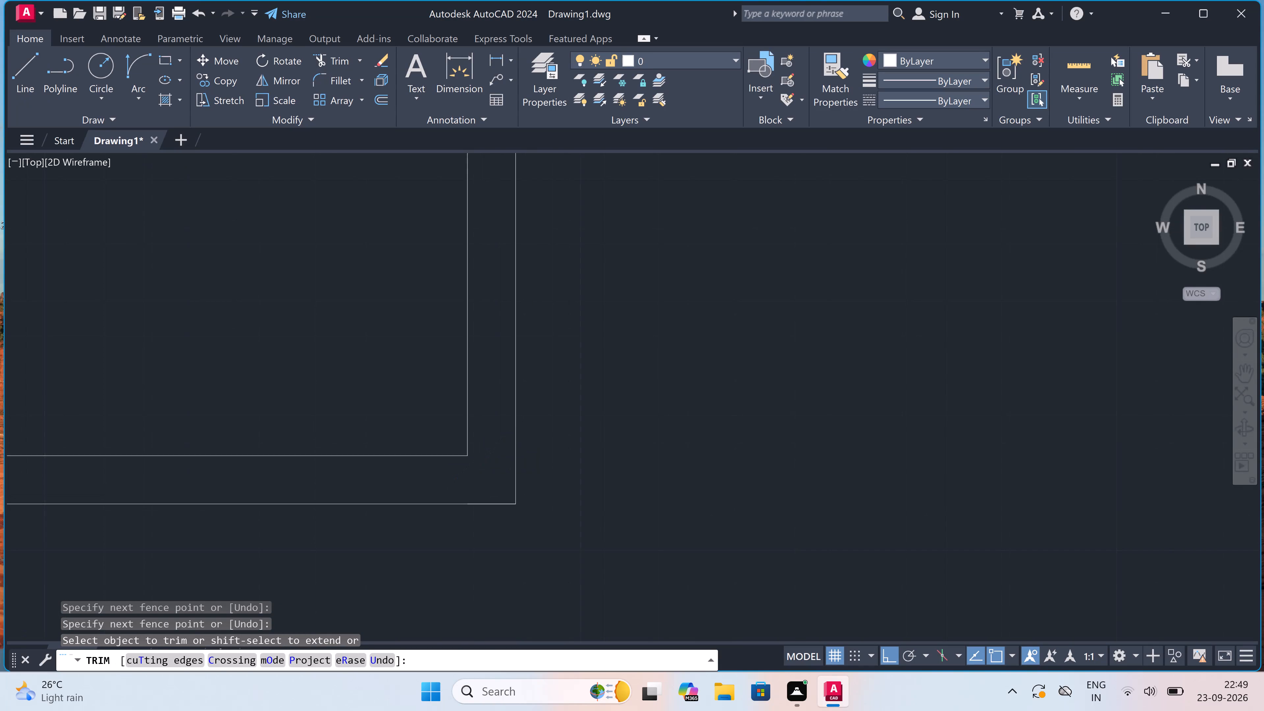
scroll(469, 428, down, 3)
scroll(474, 360, down, 2)
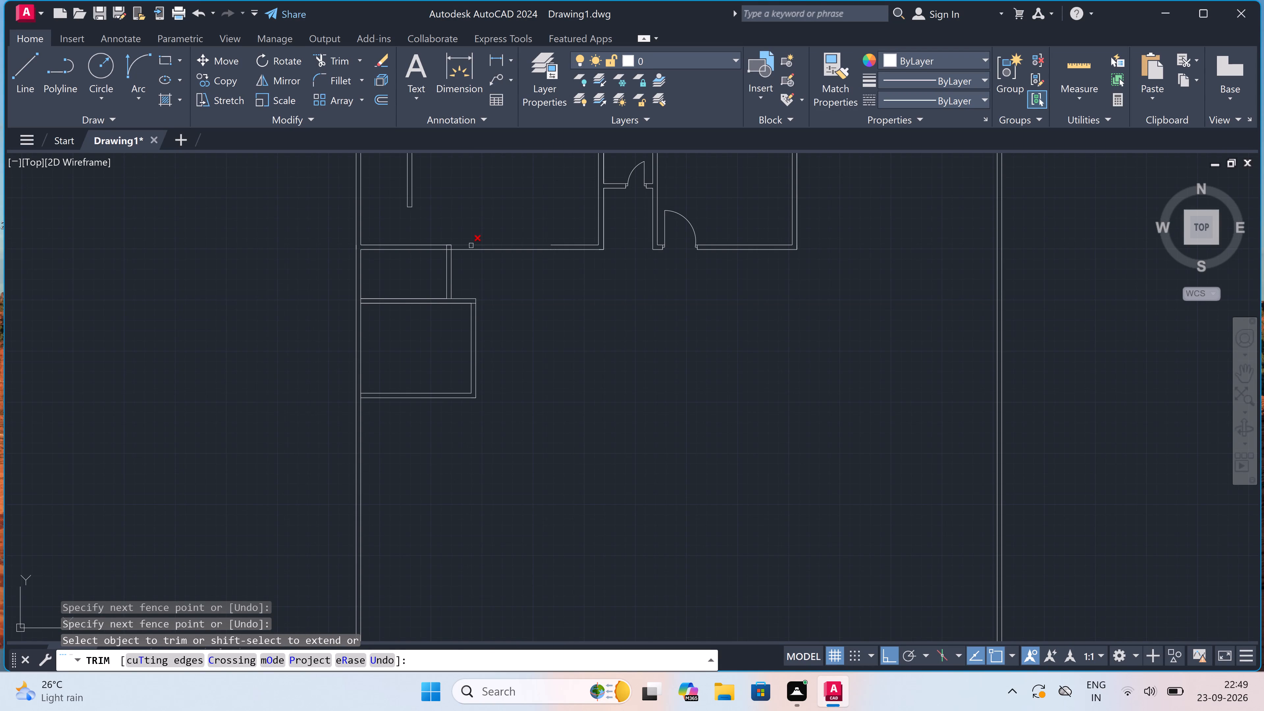
scroll(476, 307, up, 3)
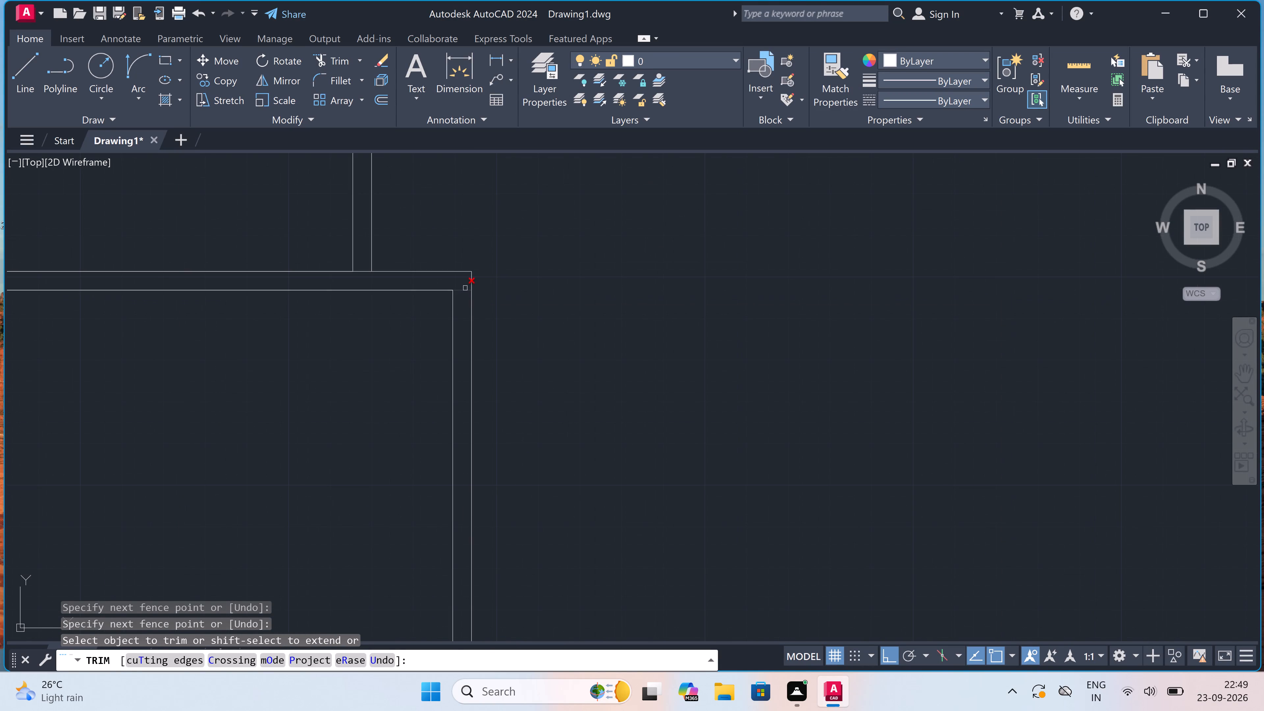
click(465, 287)
click(461, 301)
Trim the first new wall's upper line across the thickness of the 7' partition to open their junction.
scroll(461, 301, down, 4)
scroll(441, 282, up, 1)
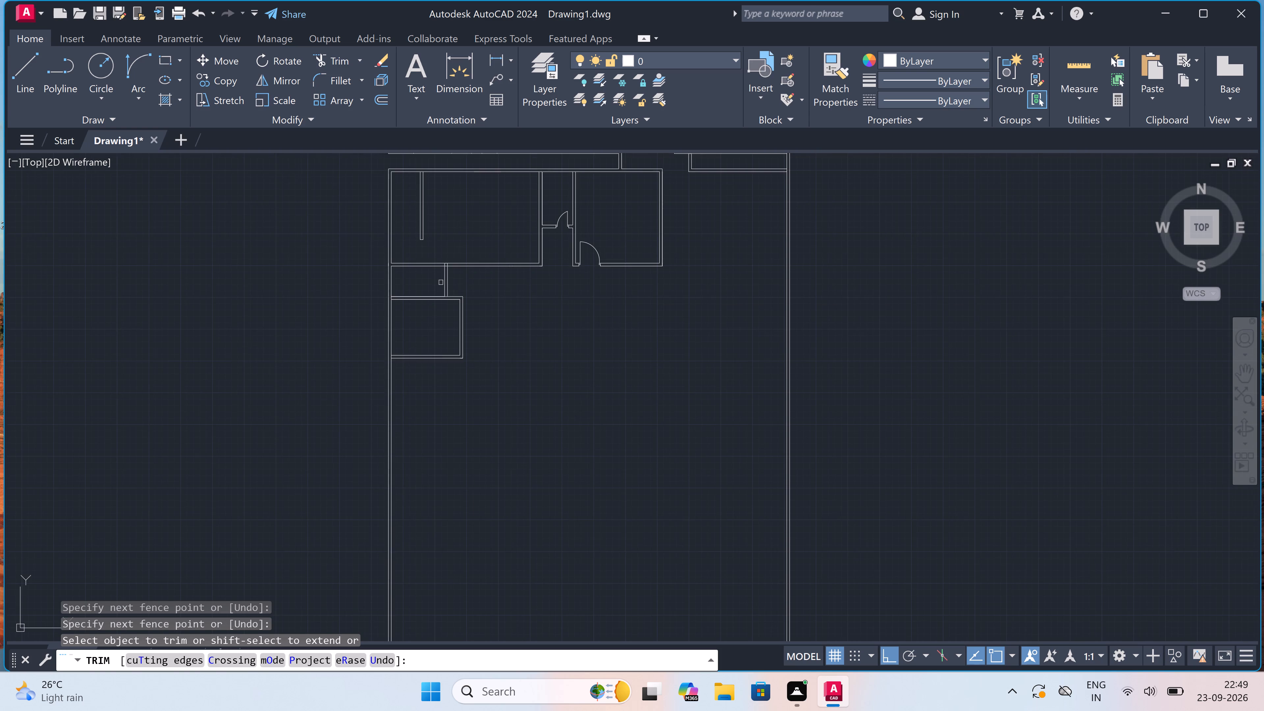
scroll(441, 282, up, 2)
scroll(440, 326, up, 2)
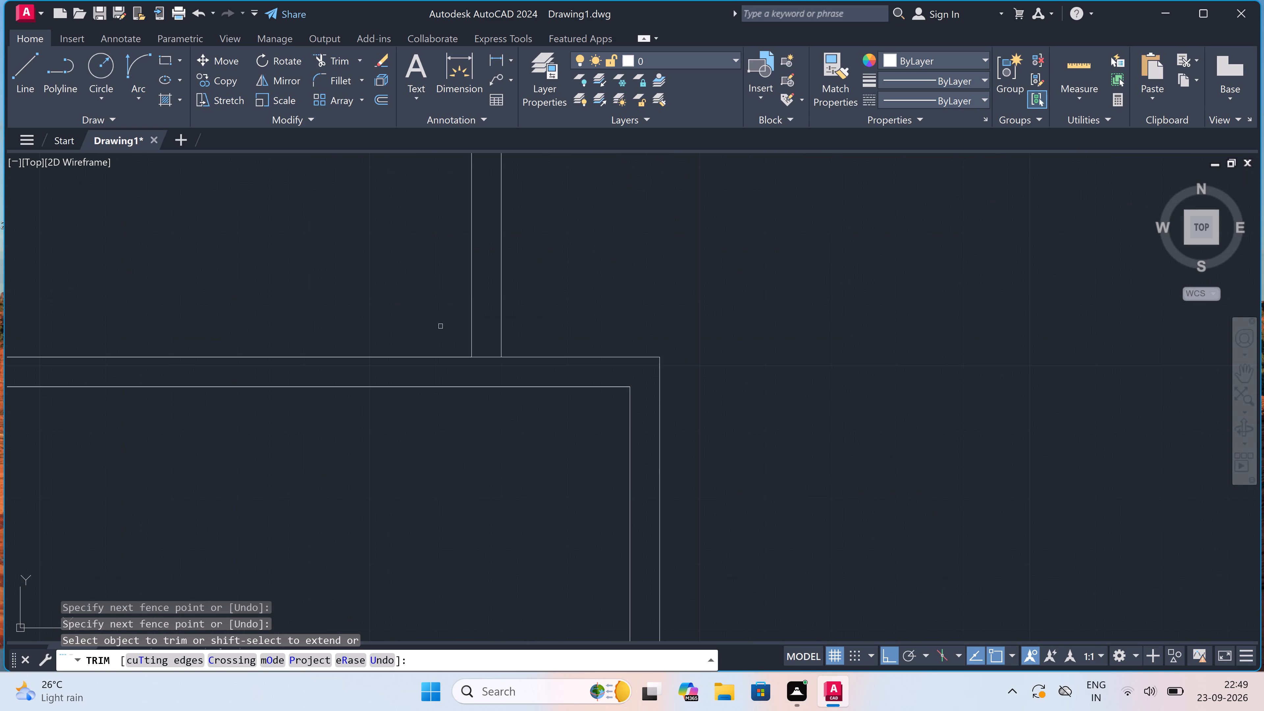
click(487, 360)
click(488, 341)
Trim the overlapping lines where the 7' partition's upper end meets the horizontal wall above, opening their junction.
scroll(488, 343, down, 6)
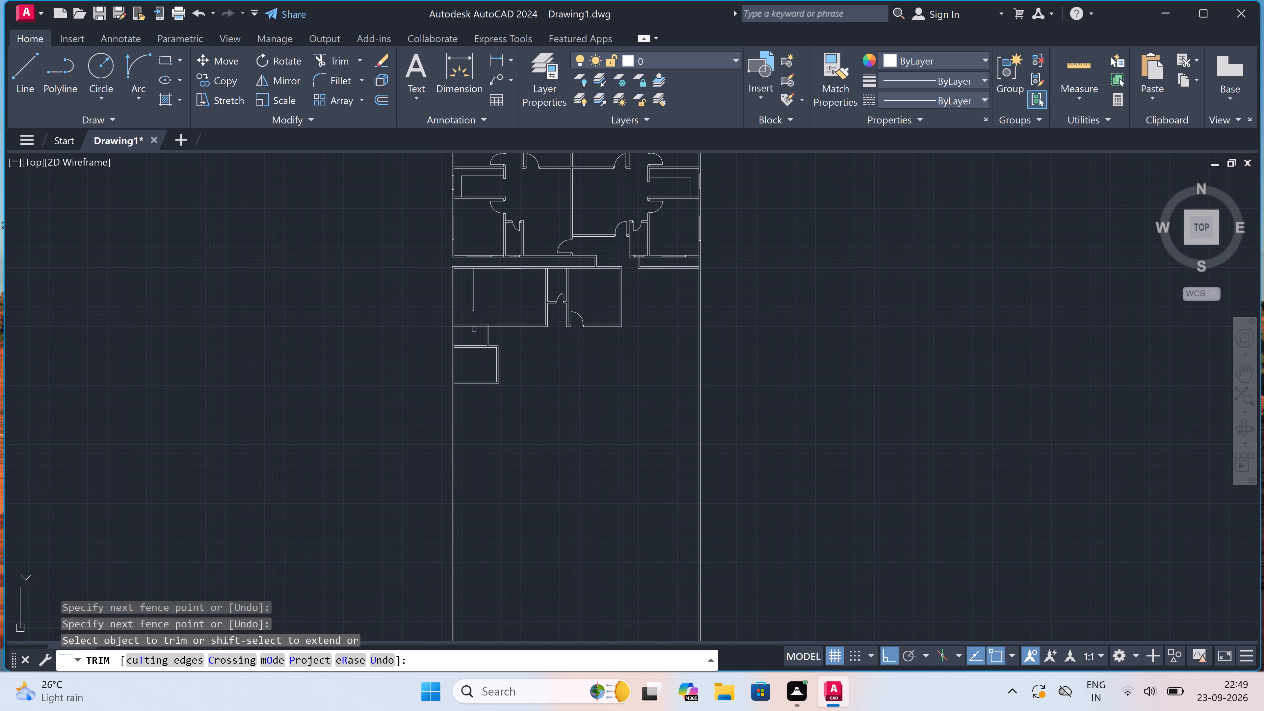
scroll(474, 330, up, 3)
scroll(520, 321, up, 2)
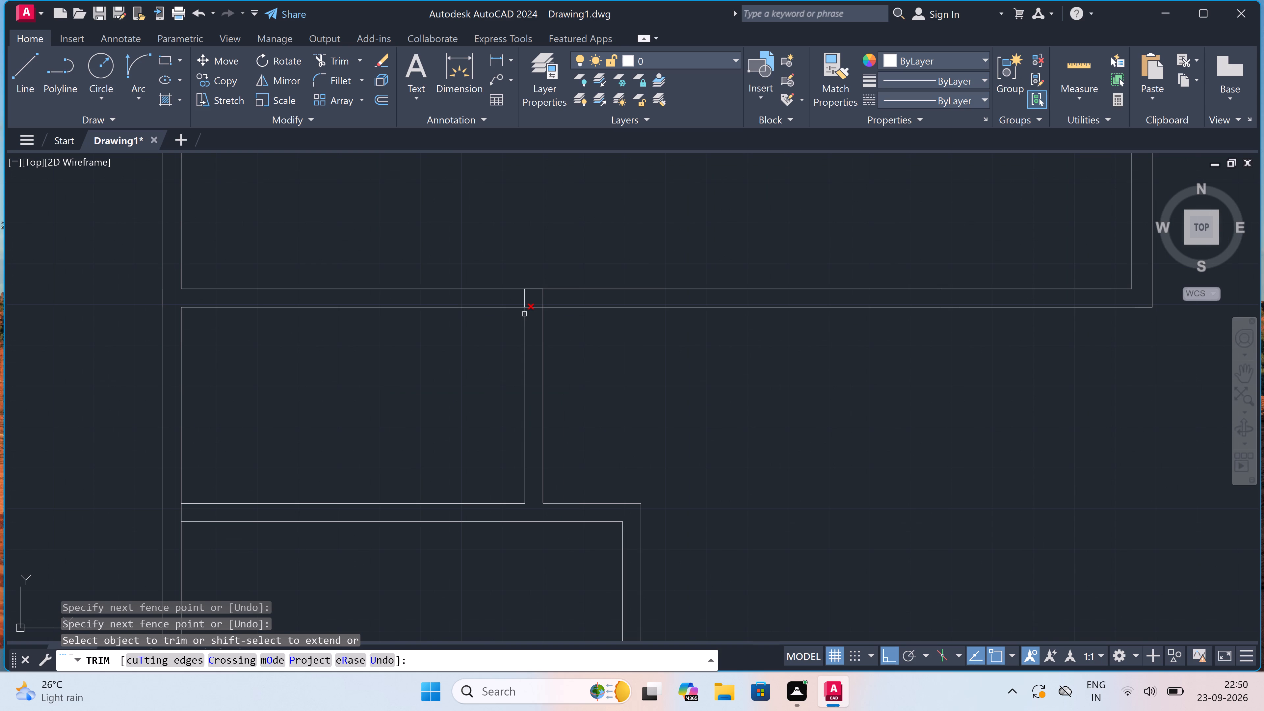
scroll(532, 314, up, 1)
click(541, 296)
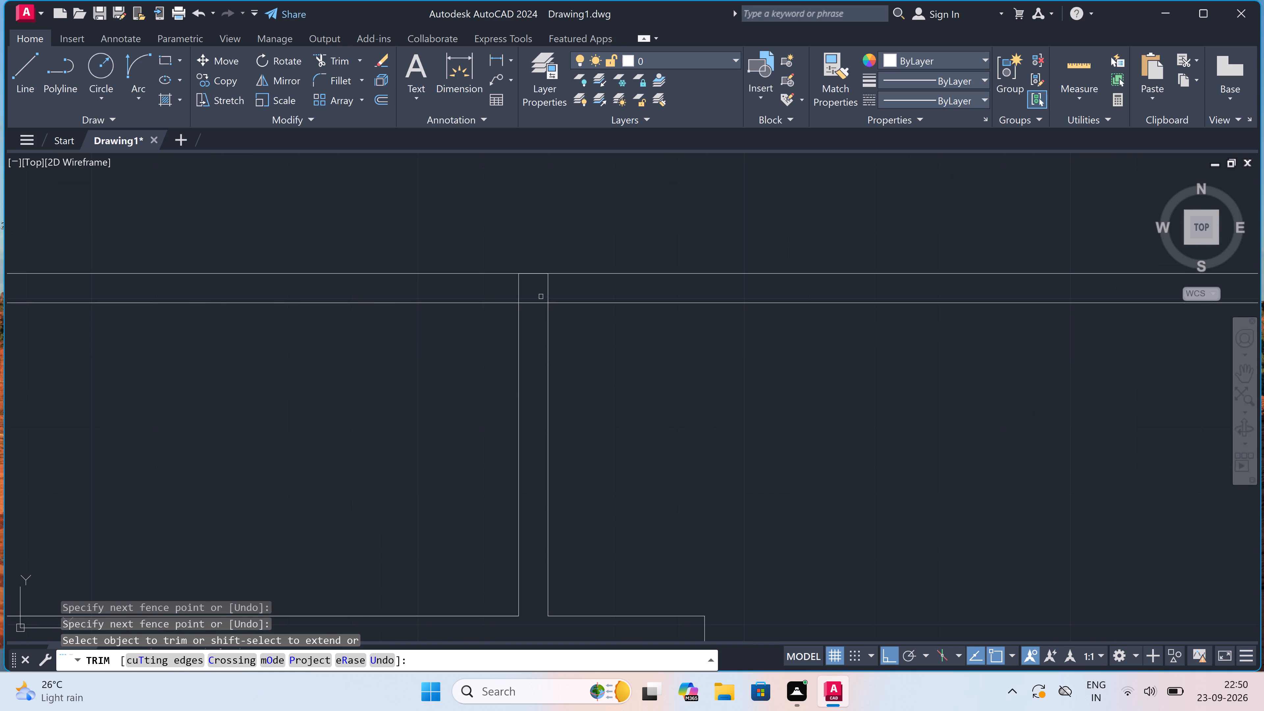
click(511, 286)
drag(529, 296, 530, 301)
click(530, 316)
drag(539, 284, 541, 284)
click(558, 291)
key(Escape)
Draw a door jamb line across that horizontal wall beside the 7' partition, with a 2" return from its midpoint and a 2' door leaf downward.
key(l)
key(space)
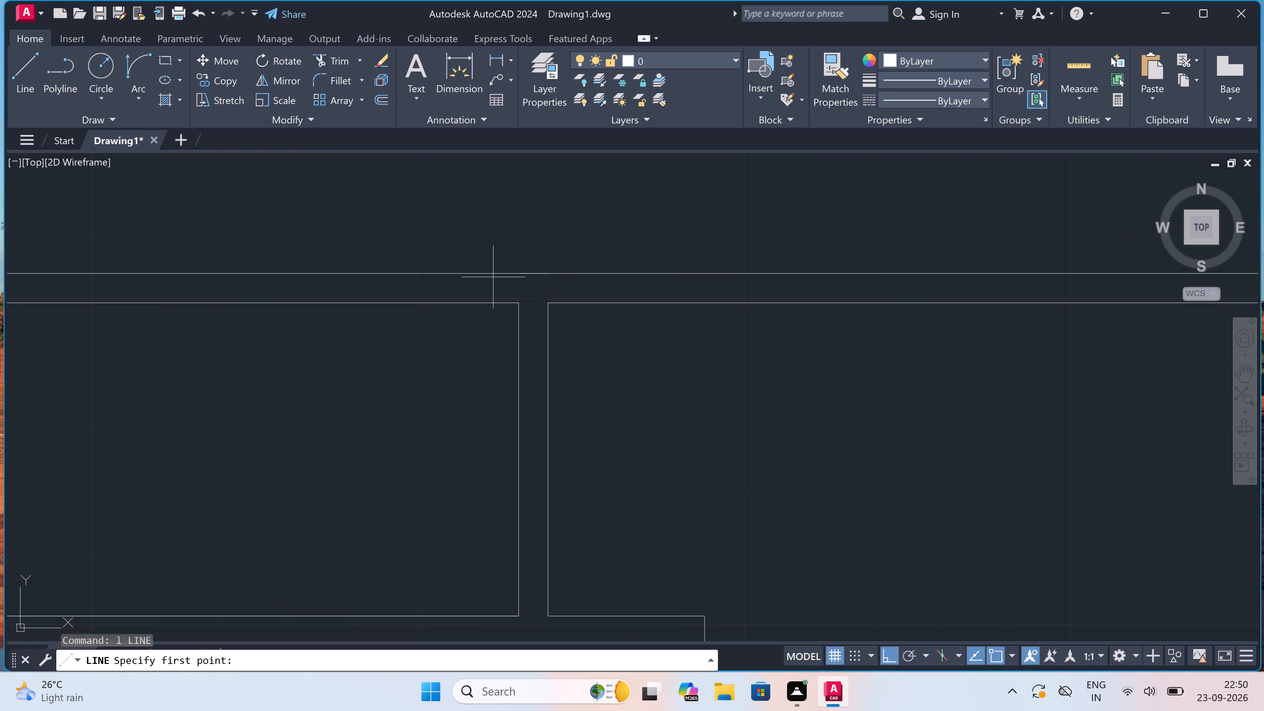
click(486, 273)
click(479, 301)
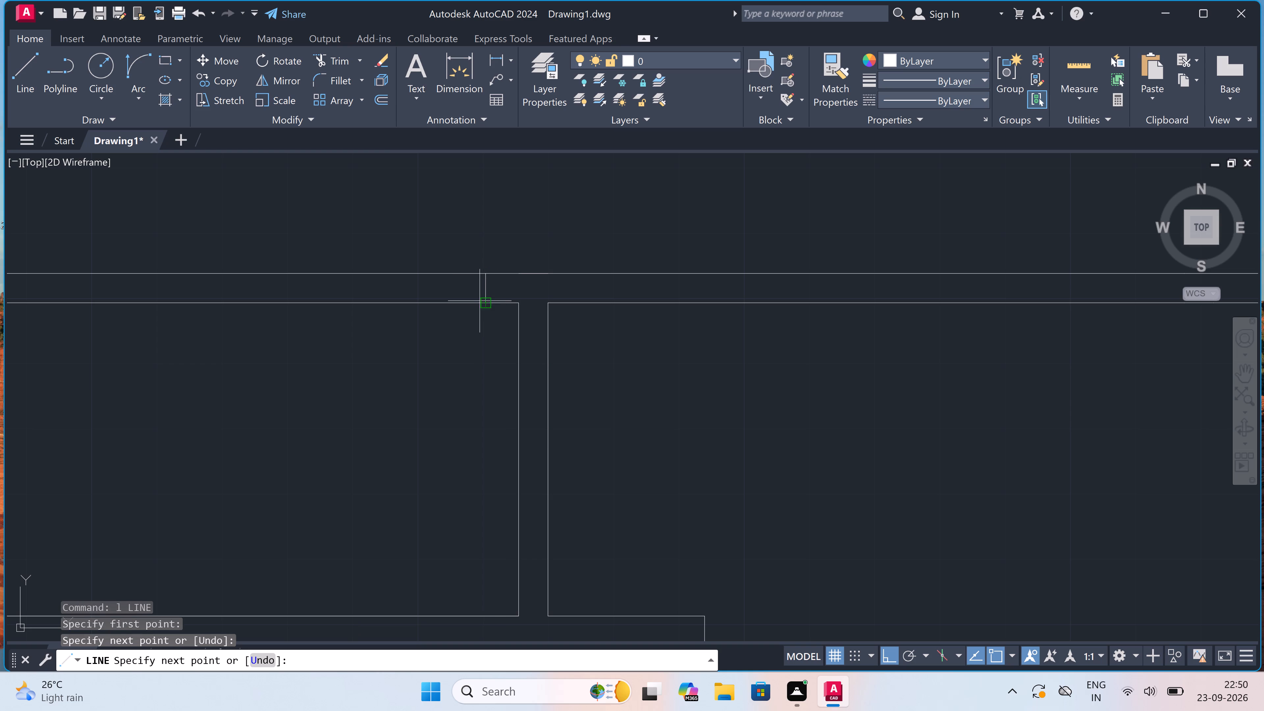
click(486, 284)
text(2")
key(space)
text(2')
key(space)
key(Escape)
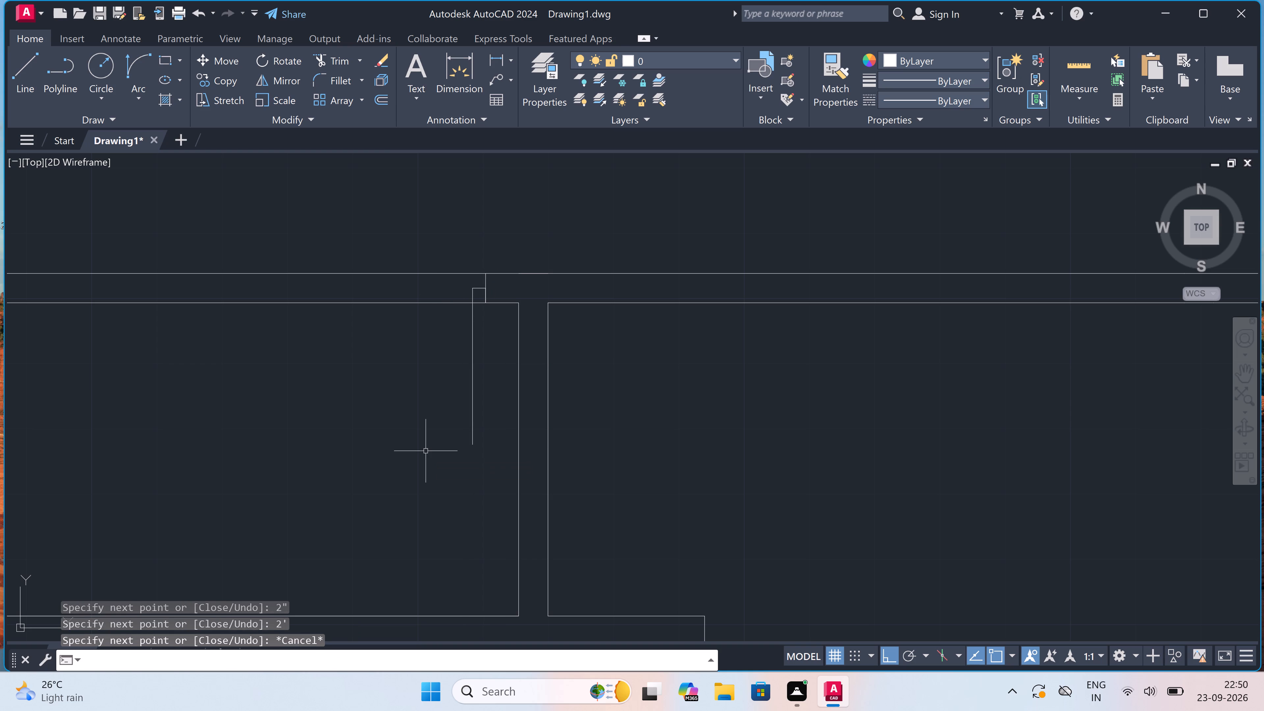
Draw the opposite door jamb line across the wall, with a 2" return from its midpoint towards the door leaf.
key(space)
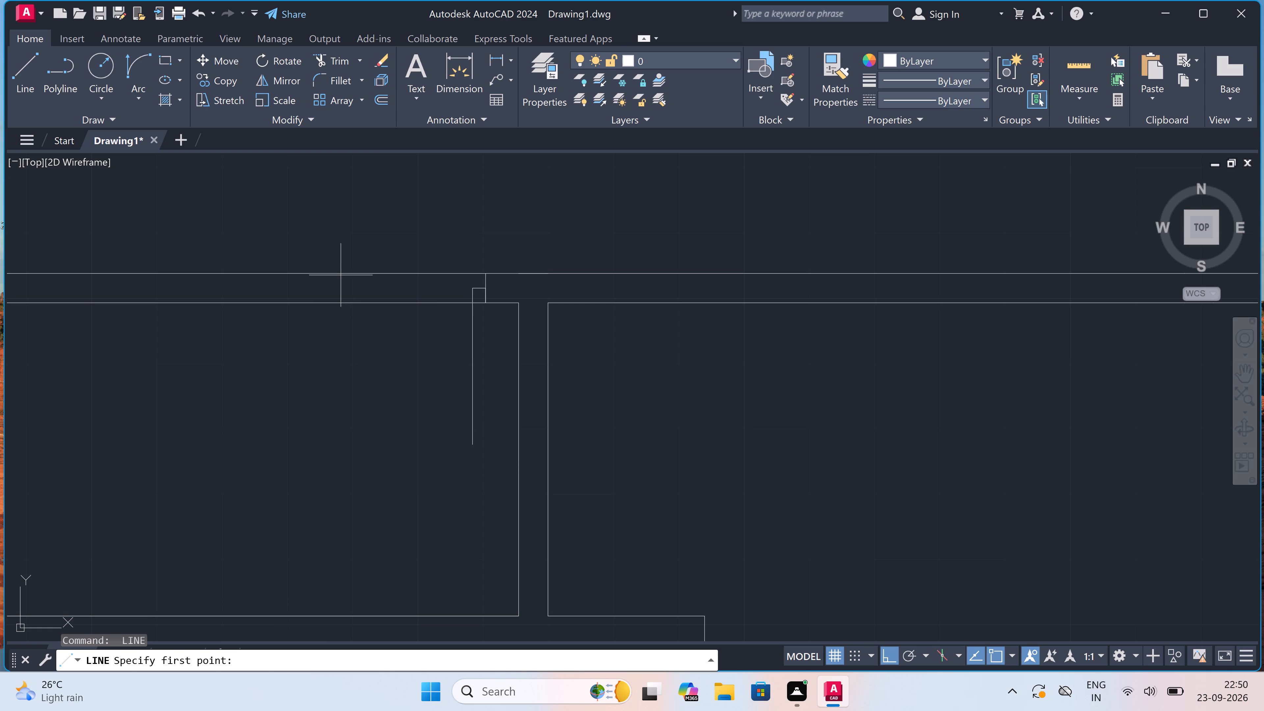
click(339, 274)
click(339, 301)
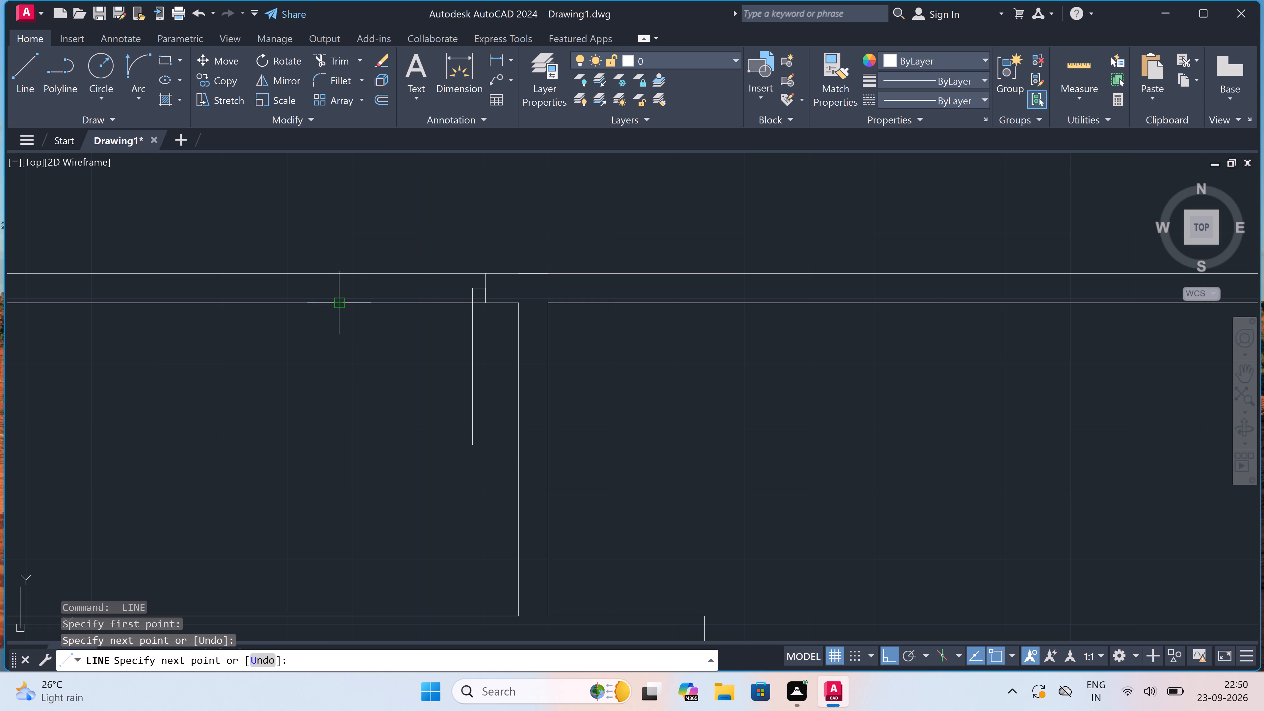
click(339, 290)
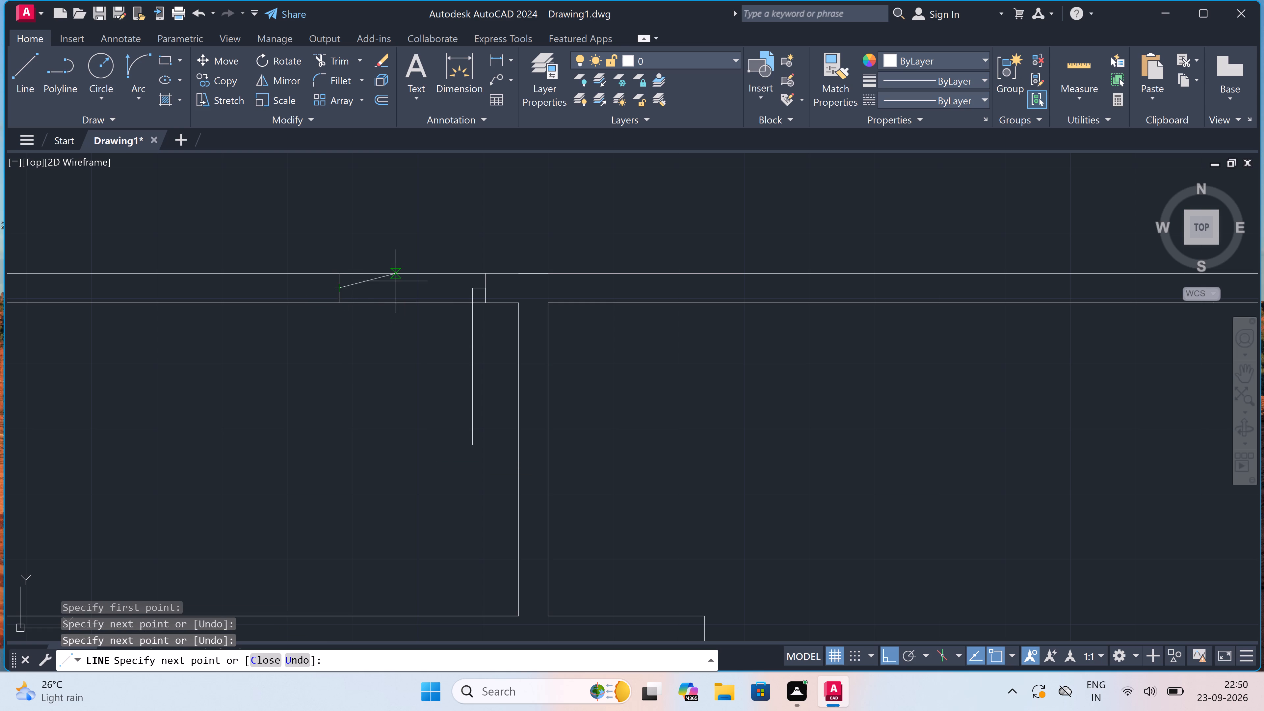
key(2)
text(")
key(space)
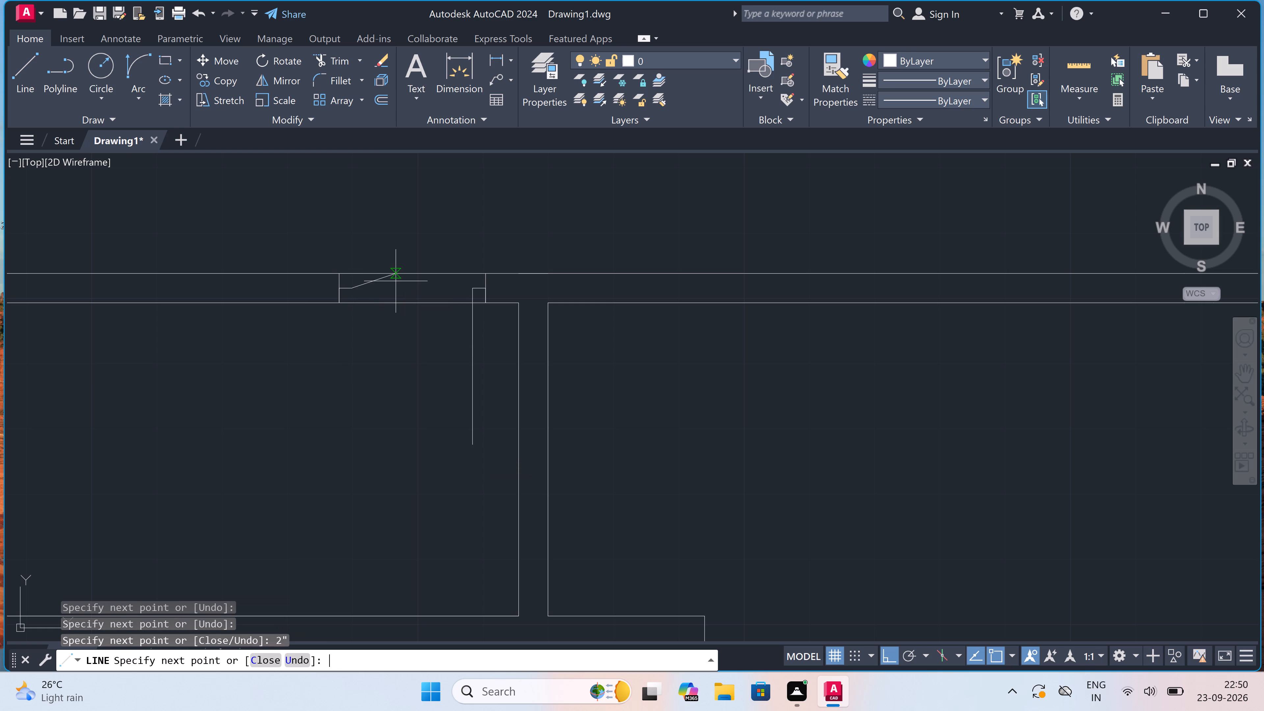
key(Escape)
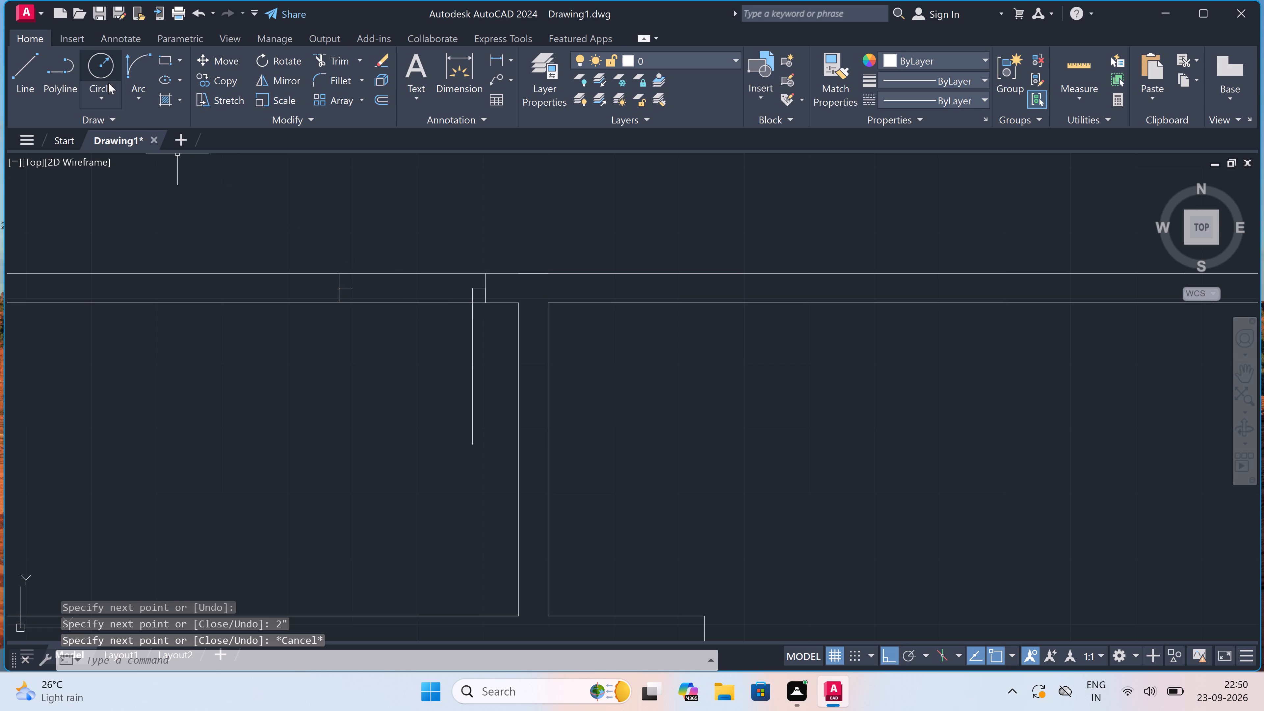
Draw the door swing arc from the end of the opposite jamb's return to the free end of the 2' door leaf.
click(129, 65)
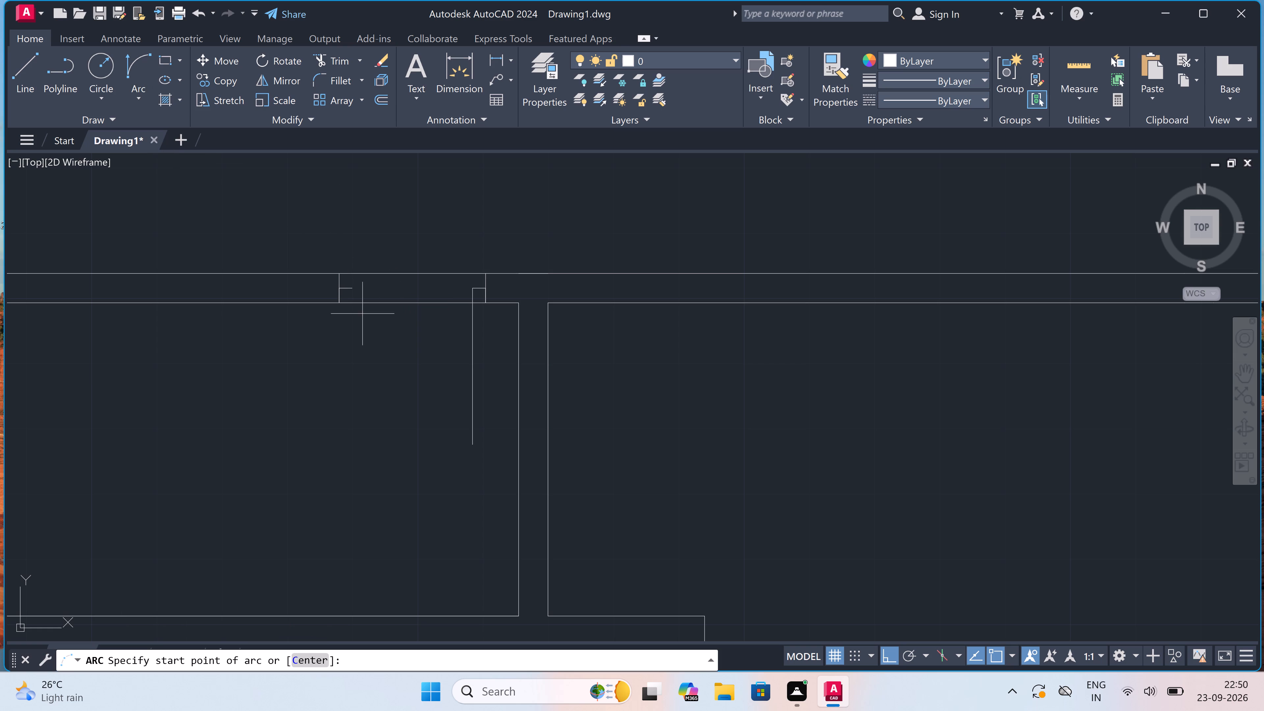
click(350, 290)
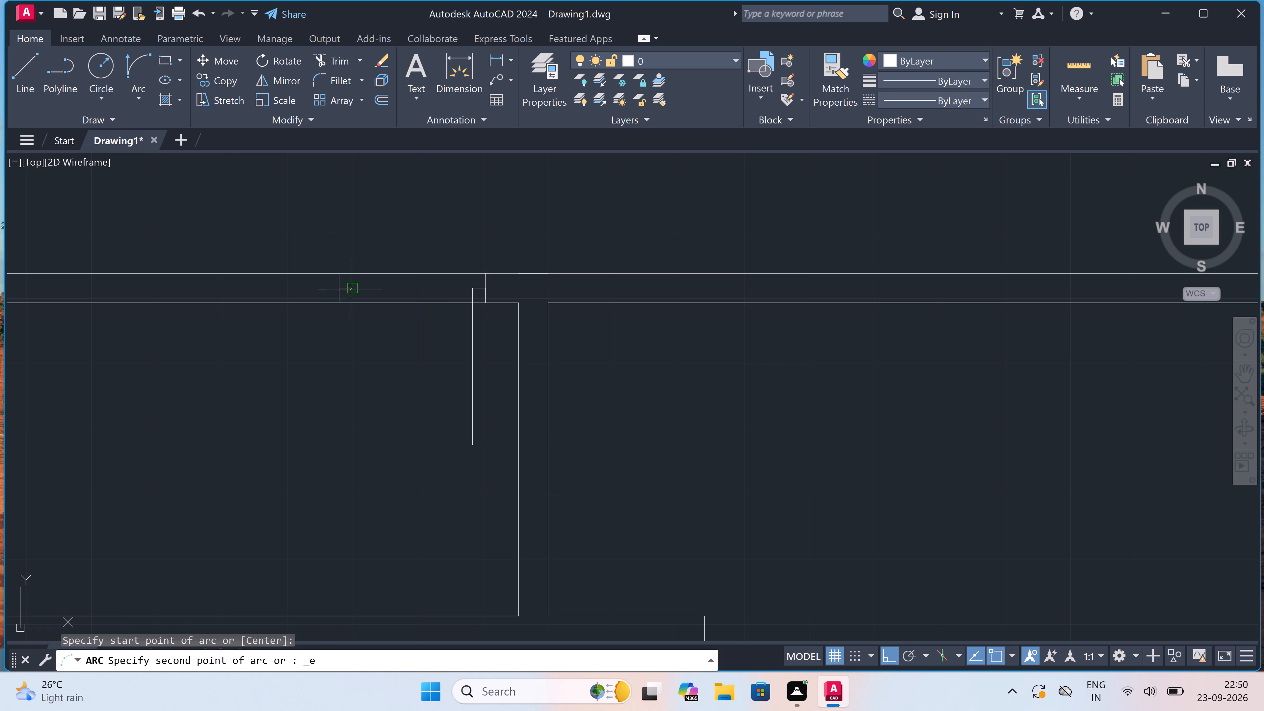
click(468, 441)
click(421, 459)
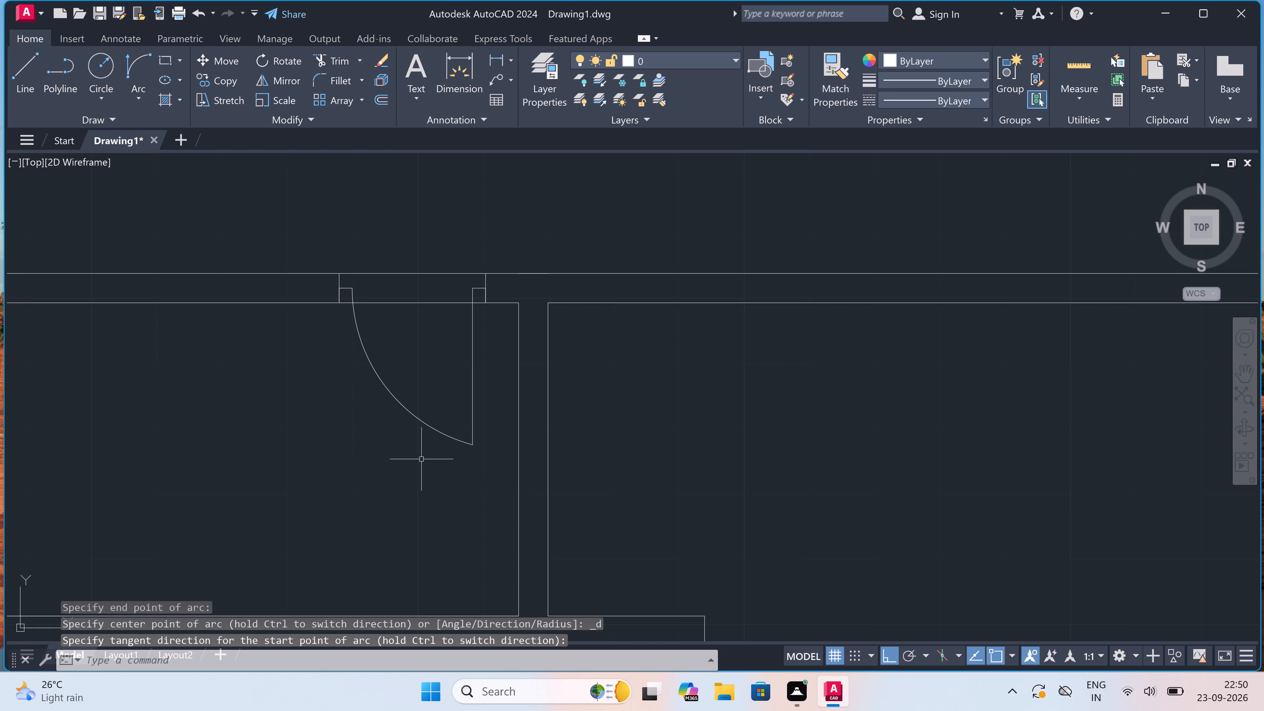
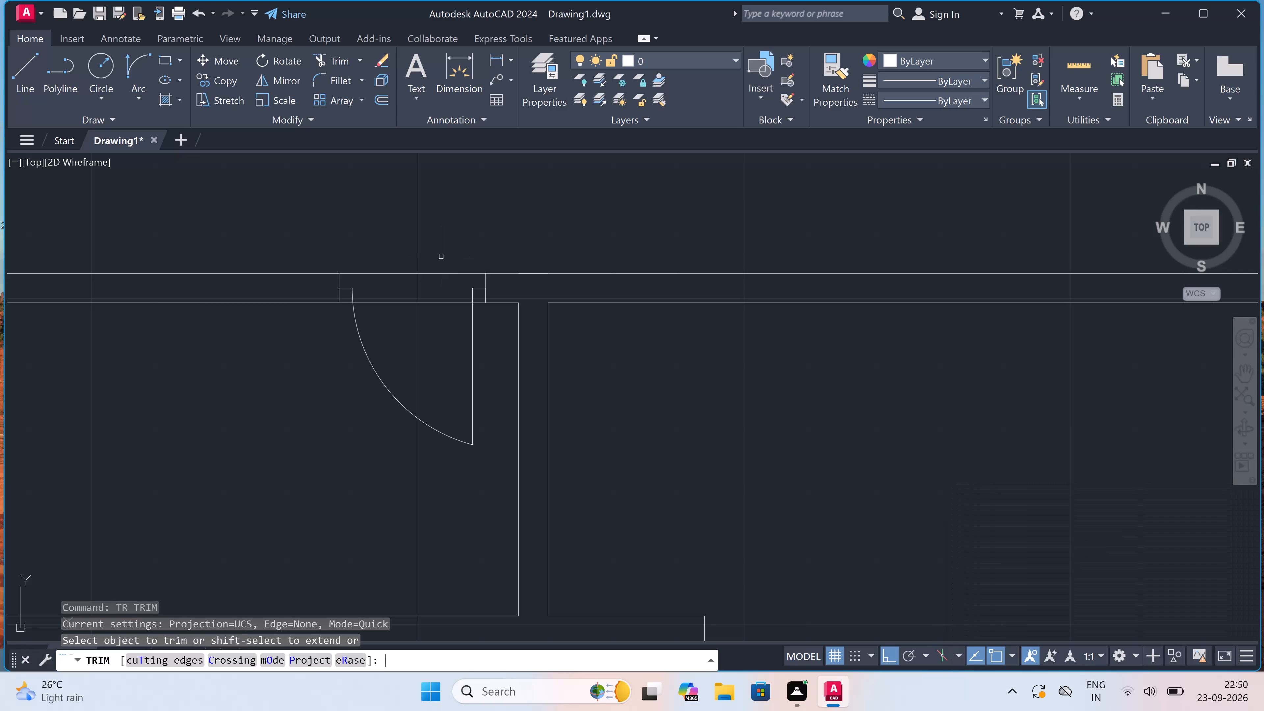
Trim both wall lines between the two jambs of the new 2' door, opening the doorway.
drag(433, 250, 433, 253)
double_click(428, 300)
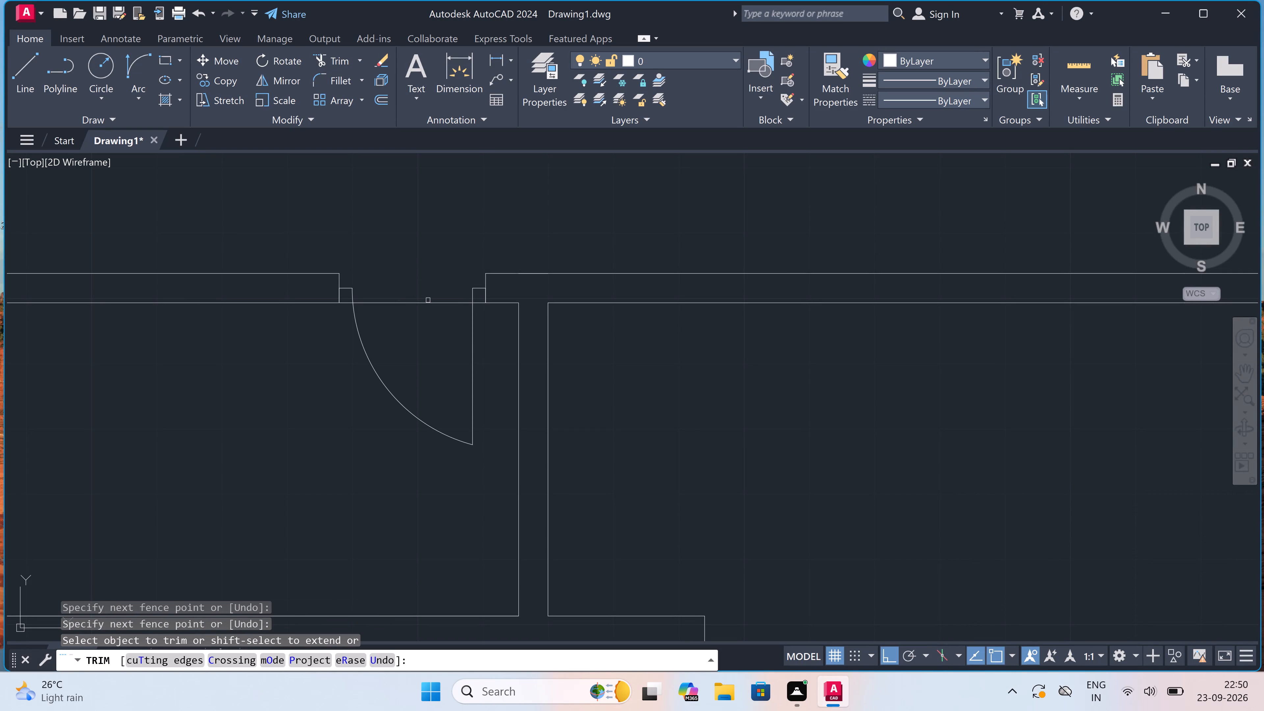
click(428, 300)
click(426, 317)
key(Escape)
Draw a 2' window in the left outer wall of the small room with the new door: two end lines across the wall and a centre line.
scroll(419, 309, down, 3)
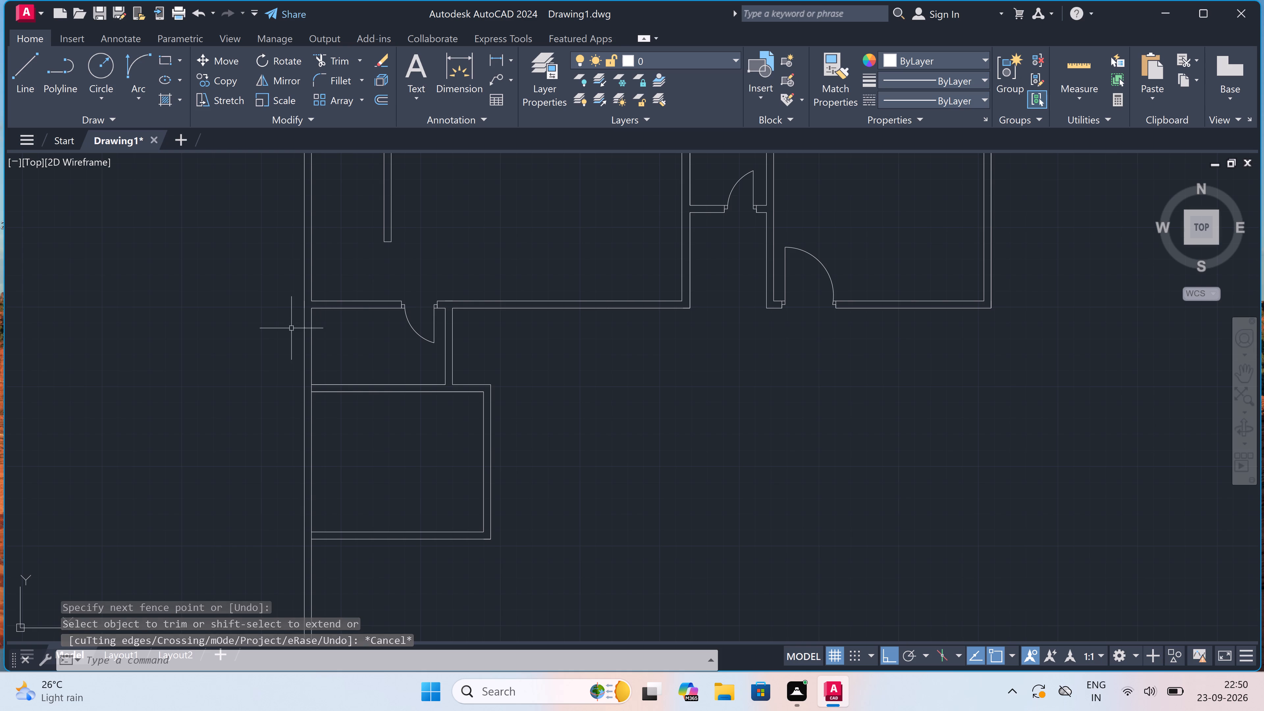
scroll(285, 331, up, 2)
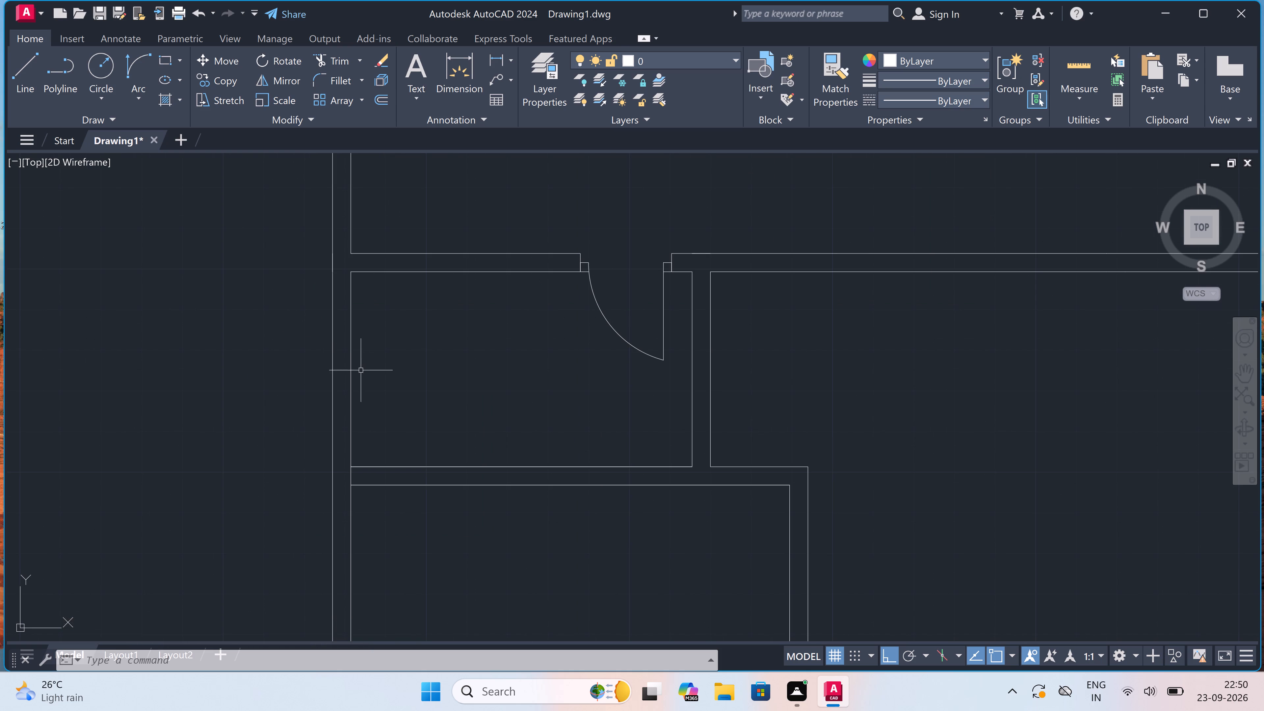
scroll(262, 363, up, 1)
text(l)
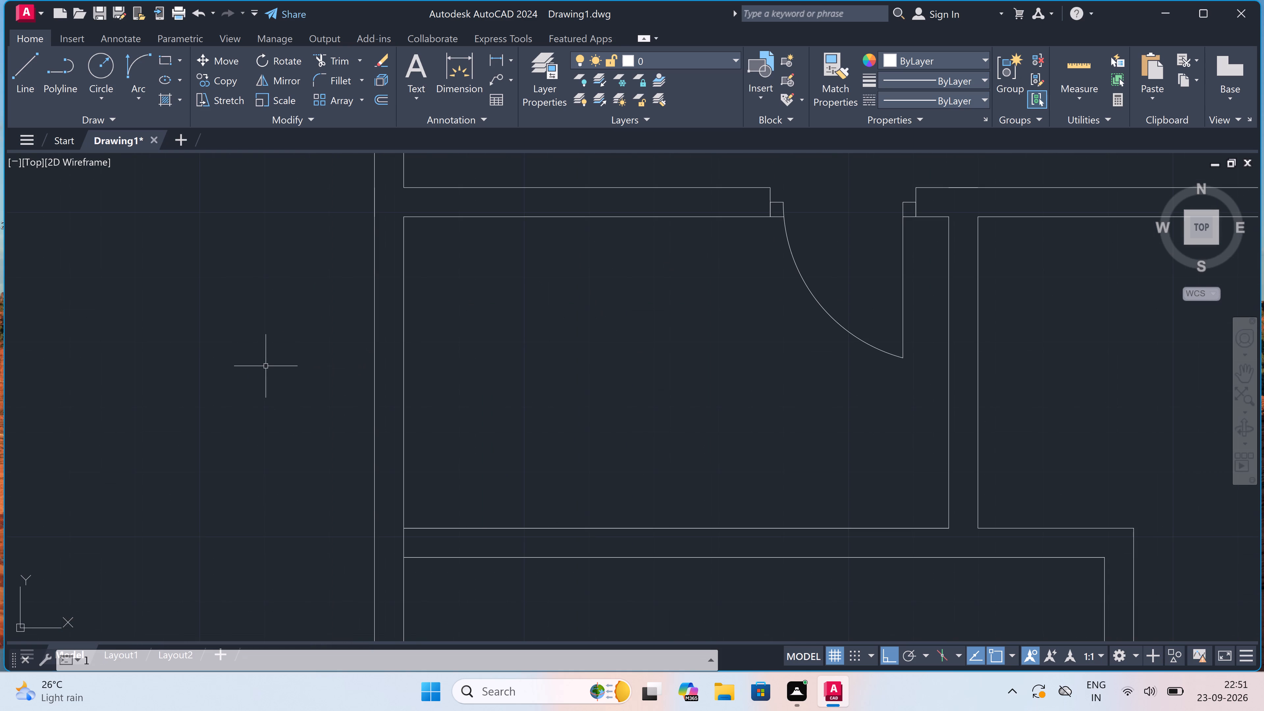
key(space)
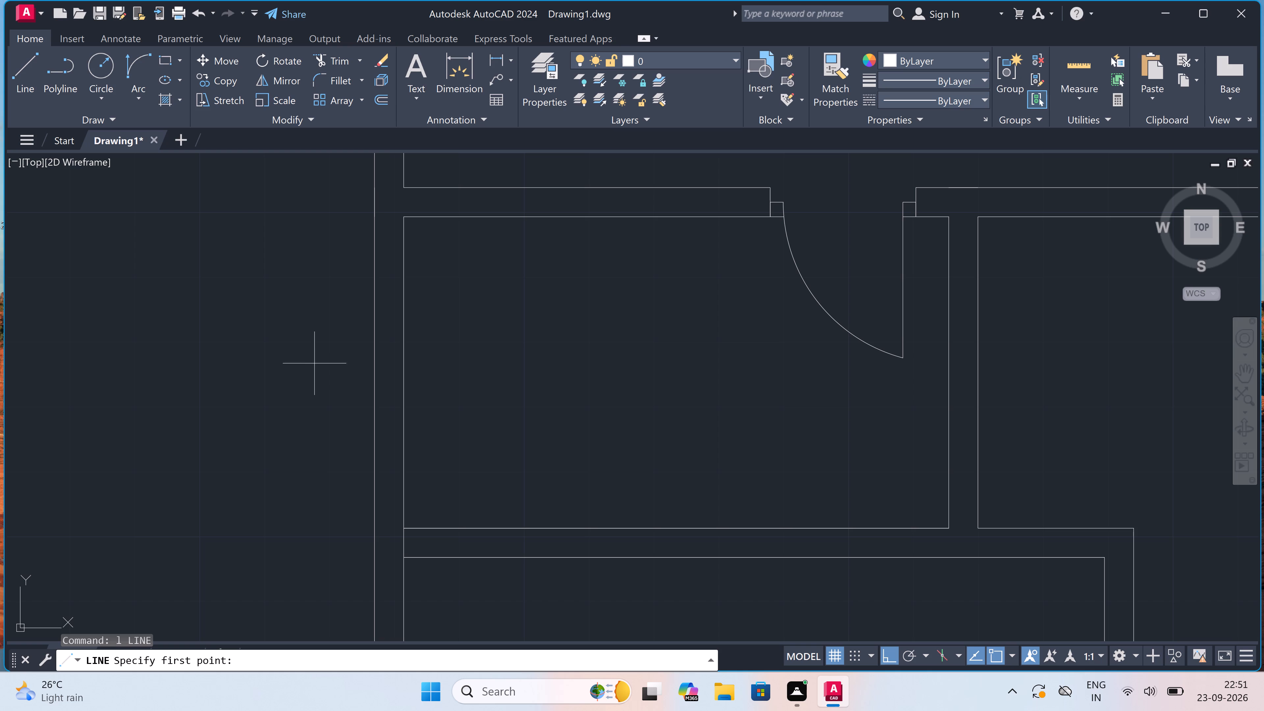
click(399, 426)
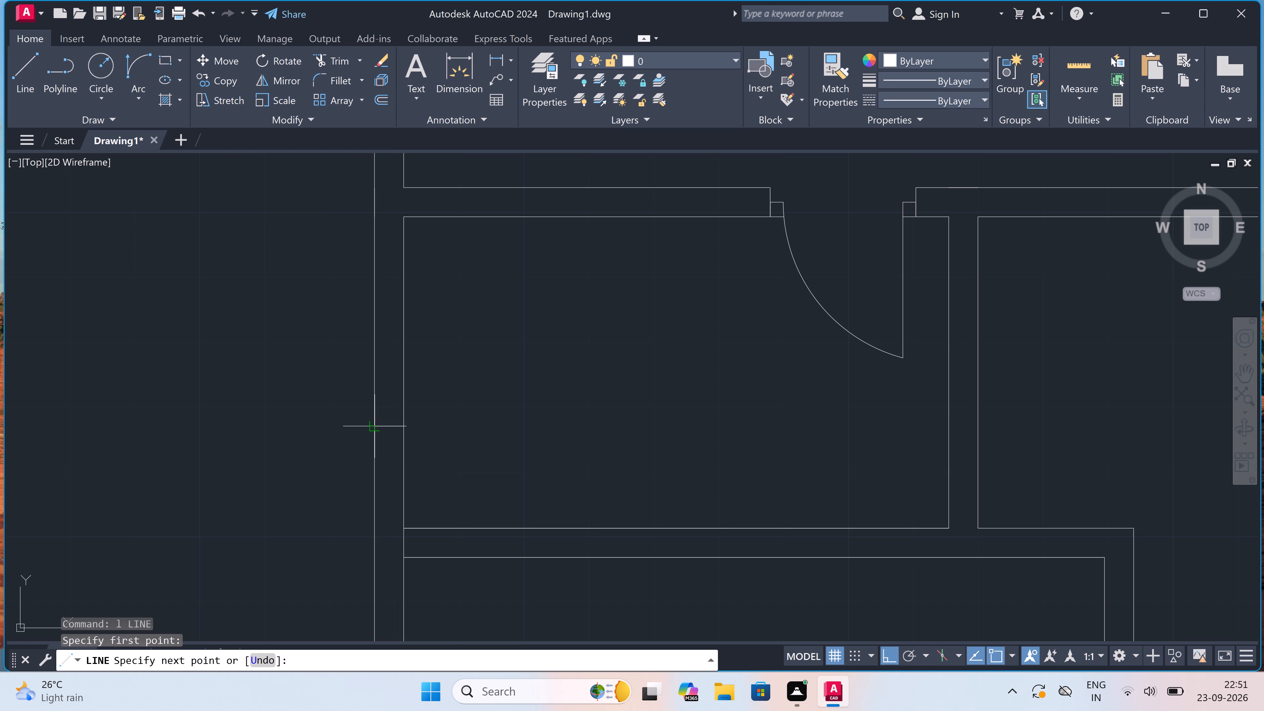
double_click(378, 421)
click(386, 423)
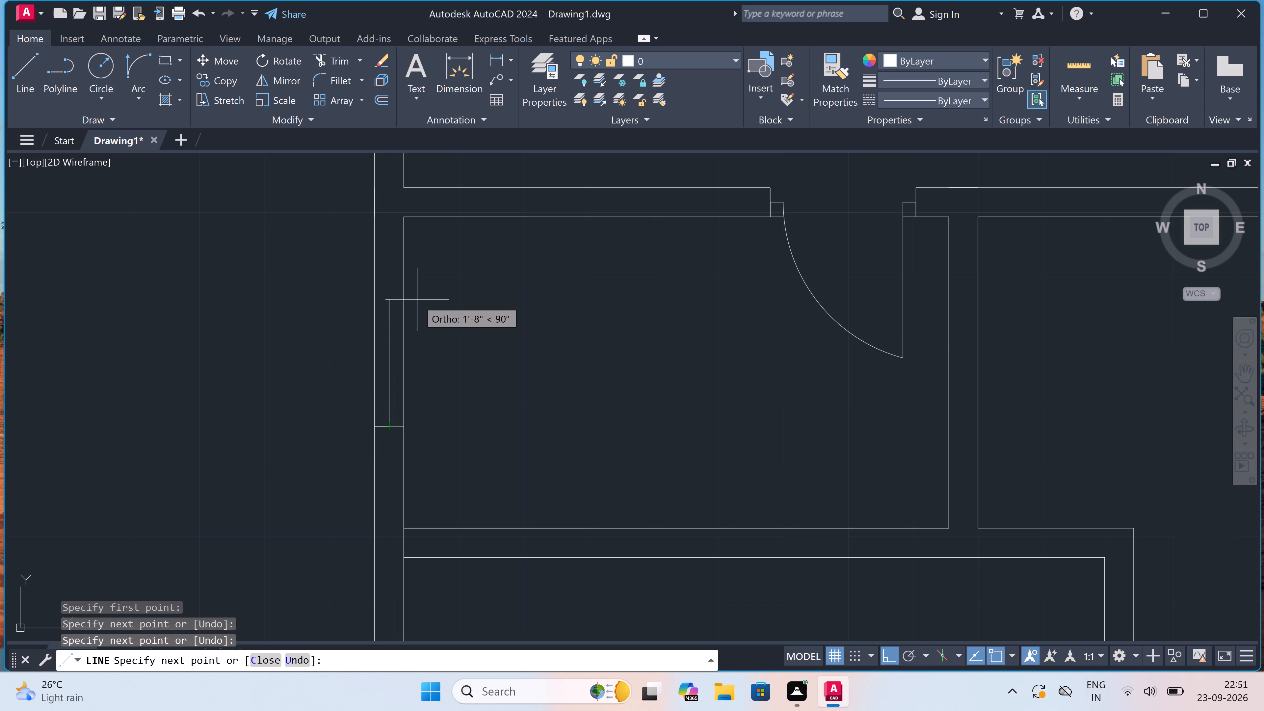
text(2')
key(space)
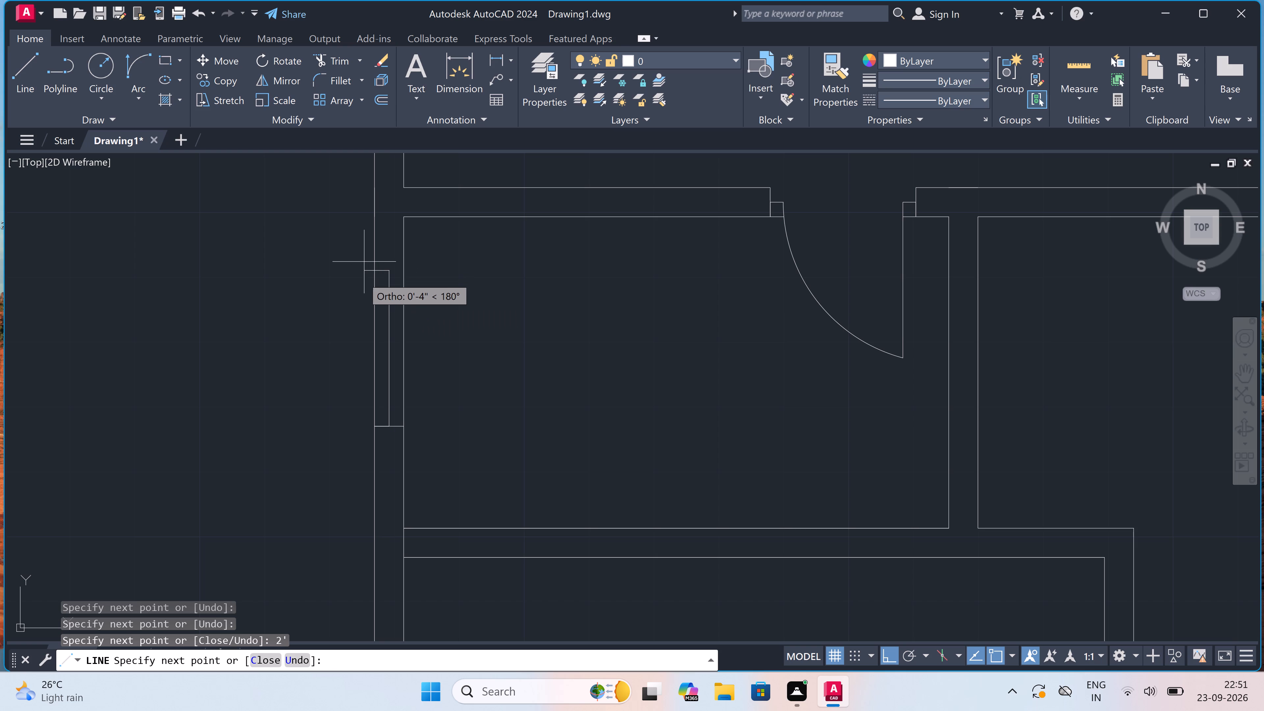
click(372, 268)
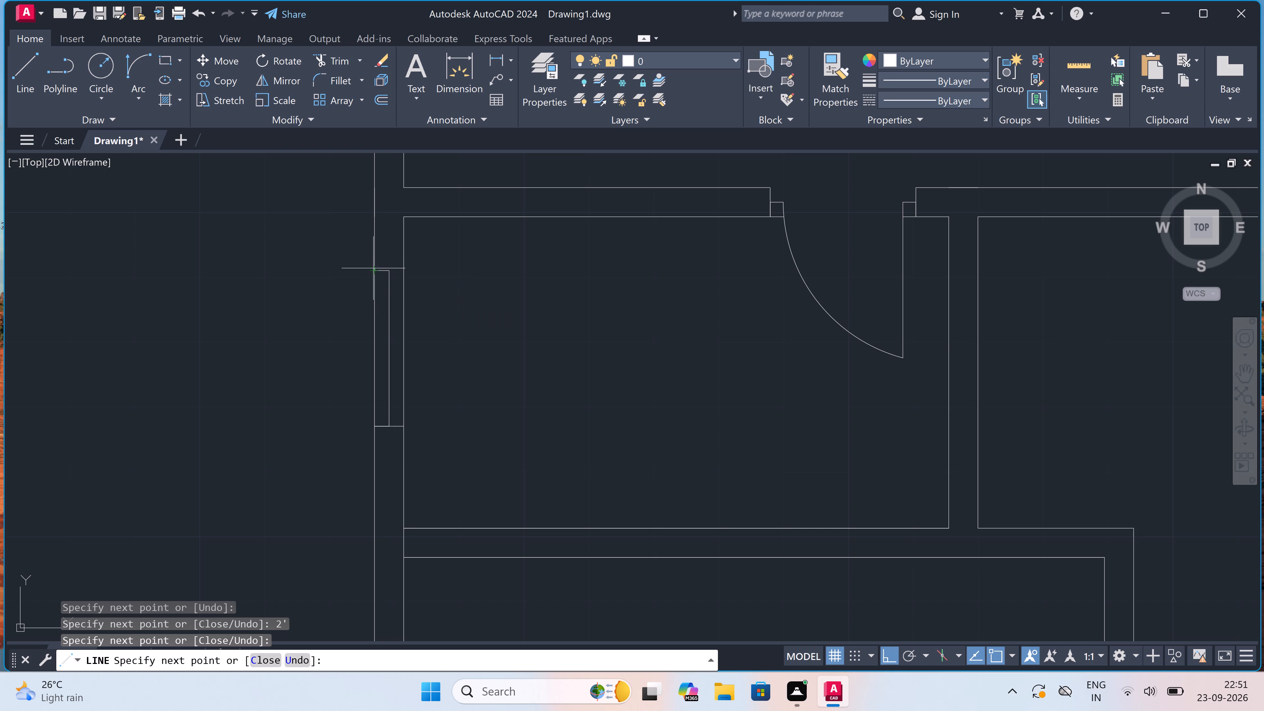
click(406, 267)
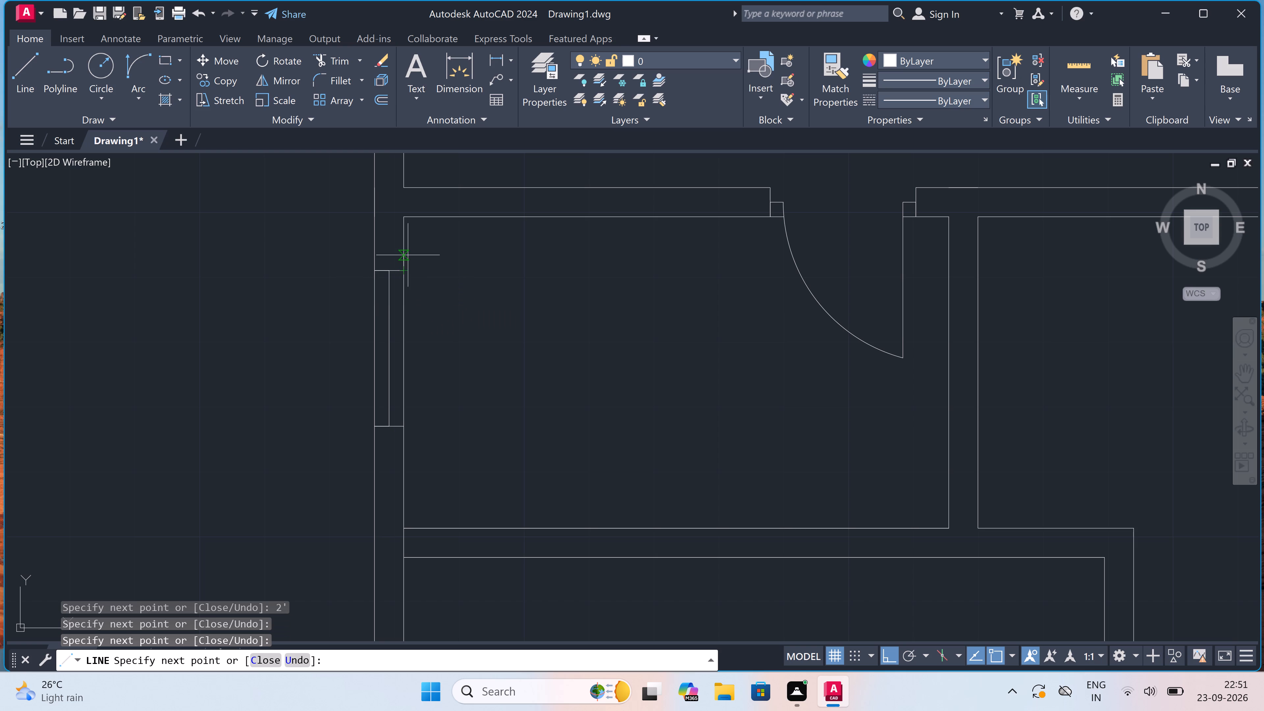
key(Escape)
Draw a 3' window in the left outer wall of the room below, with end lines across the wall joined by a centre line.
key(space)
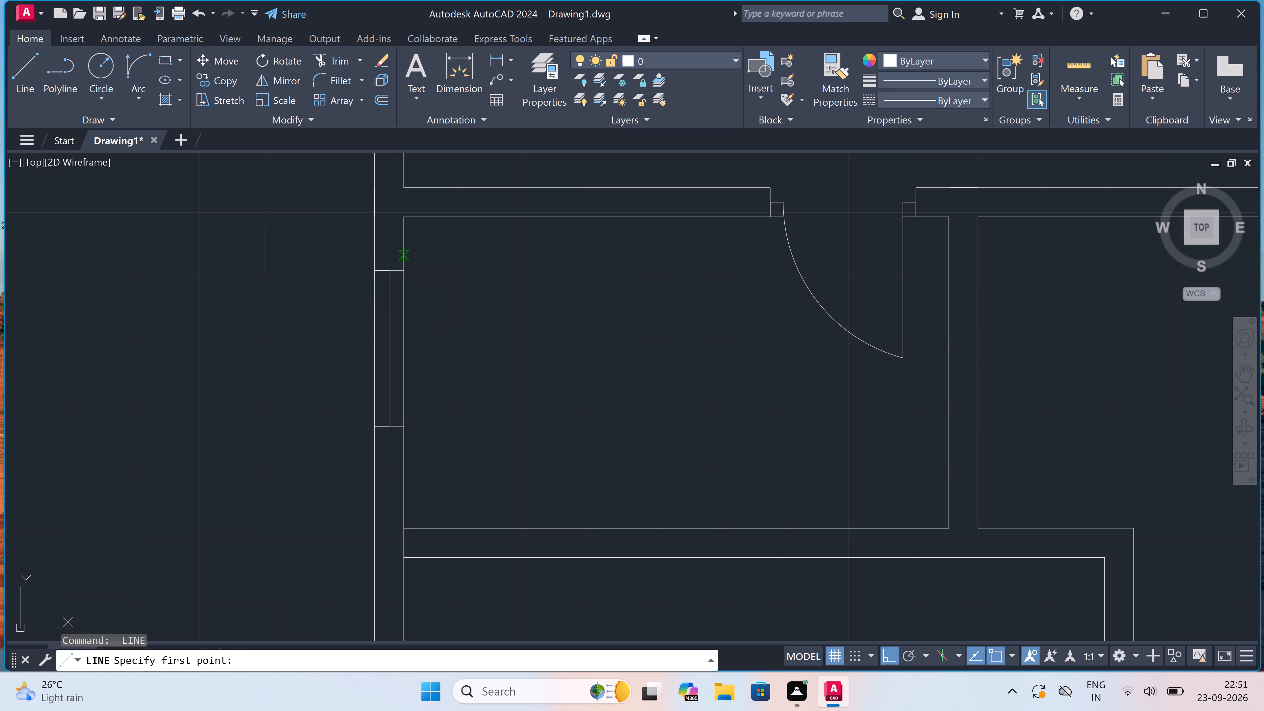
scroll(408, 255, down, 3)
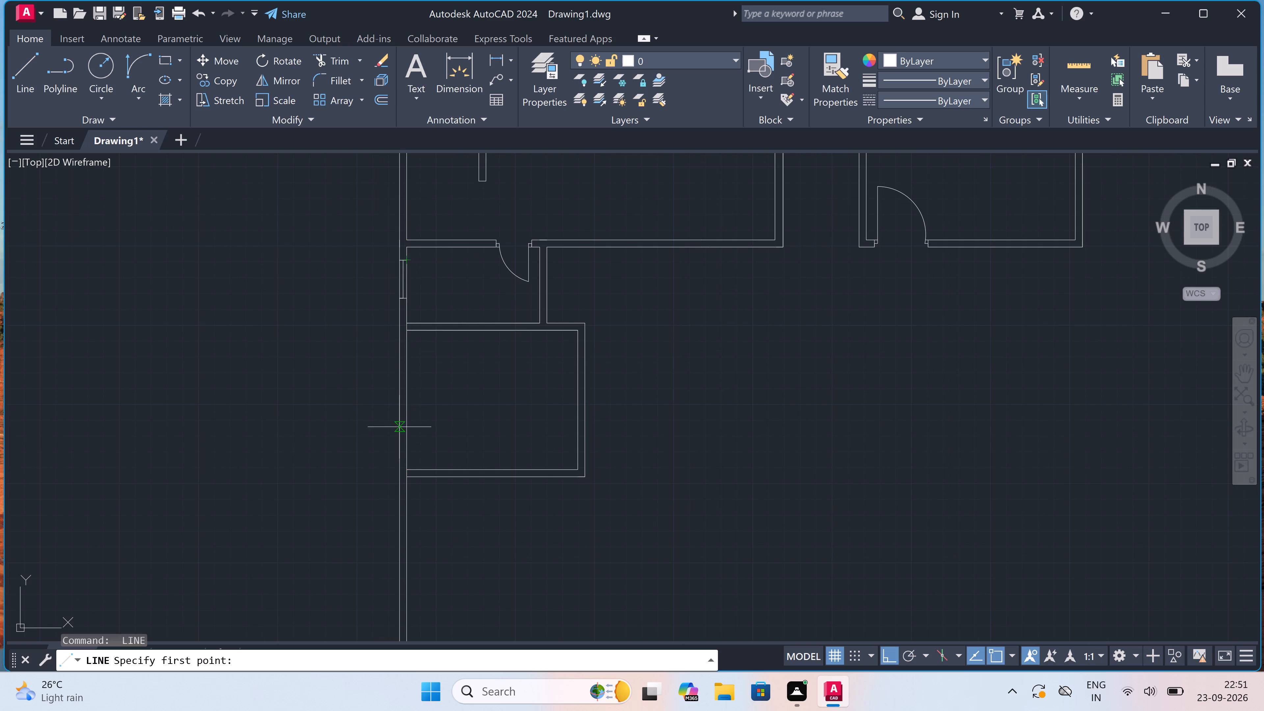
scroll(398, 428, up, 2)
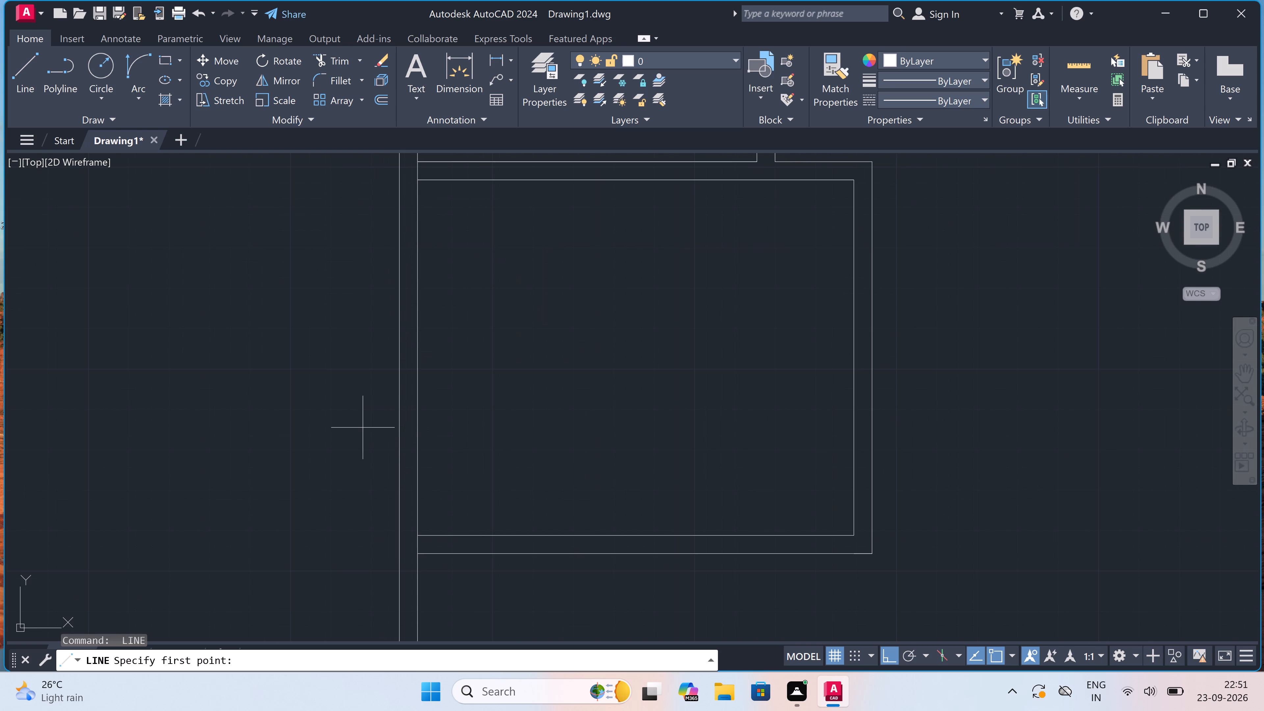
key(Escape)
key(space)
scroll(377, 437, up, 1)
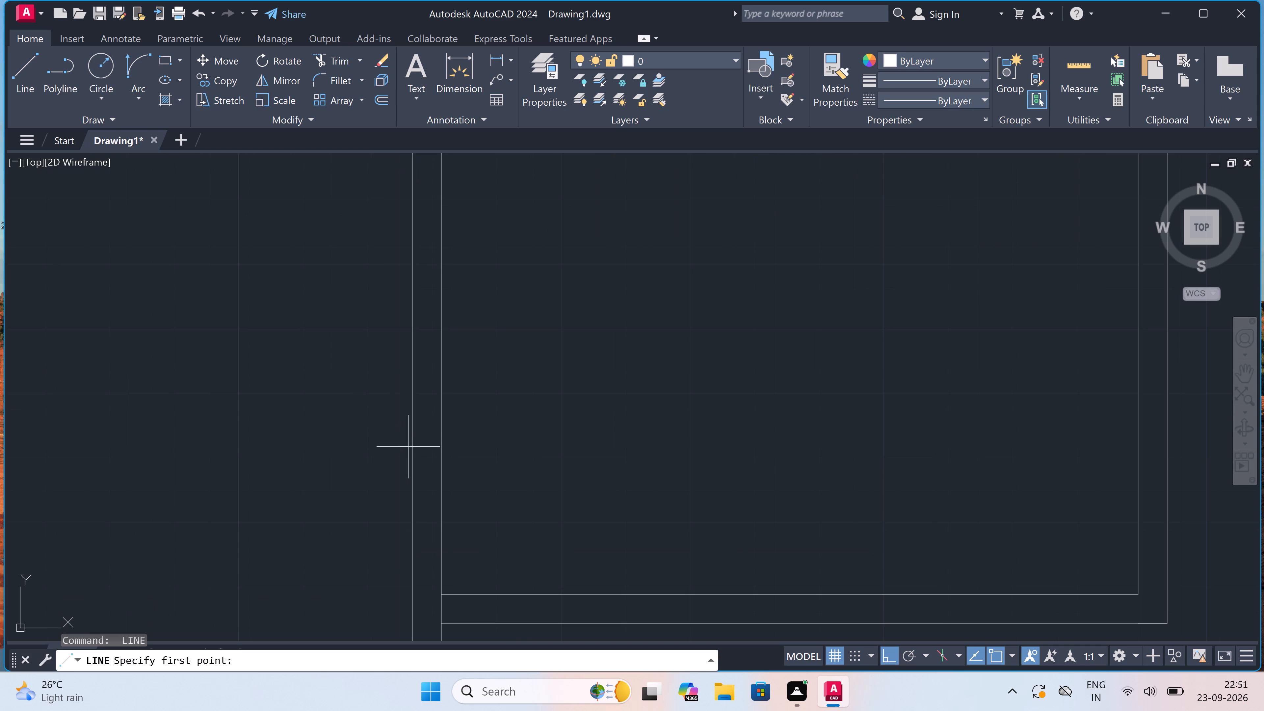
scroll(418, 420, down, 1)
click(414, 412)
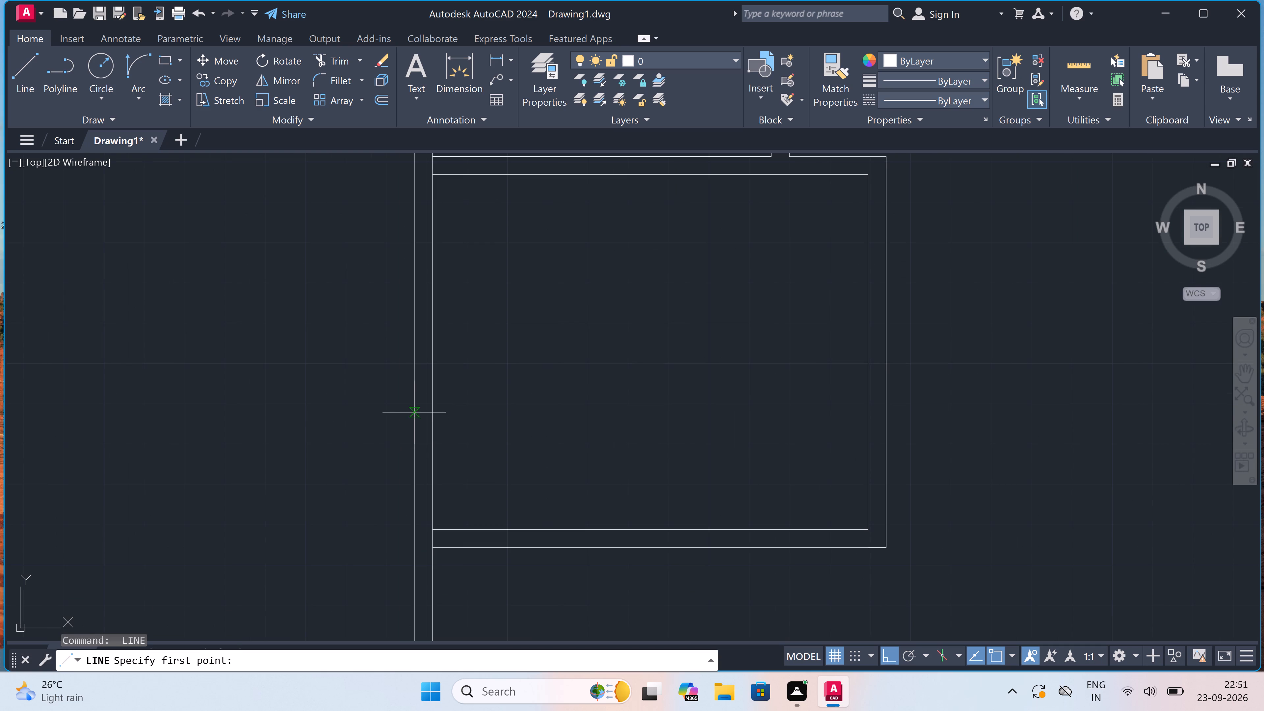
click(432, 411)
click(423, 410)
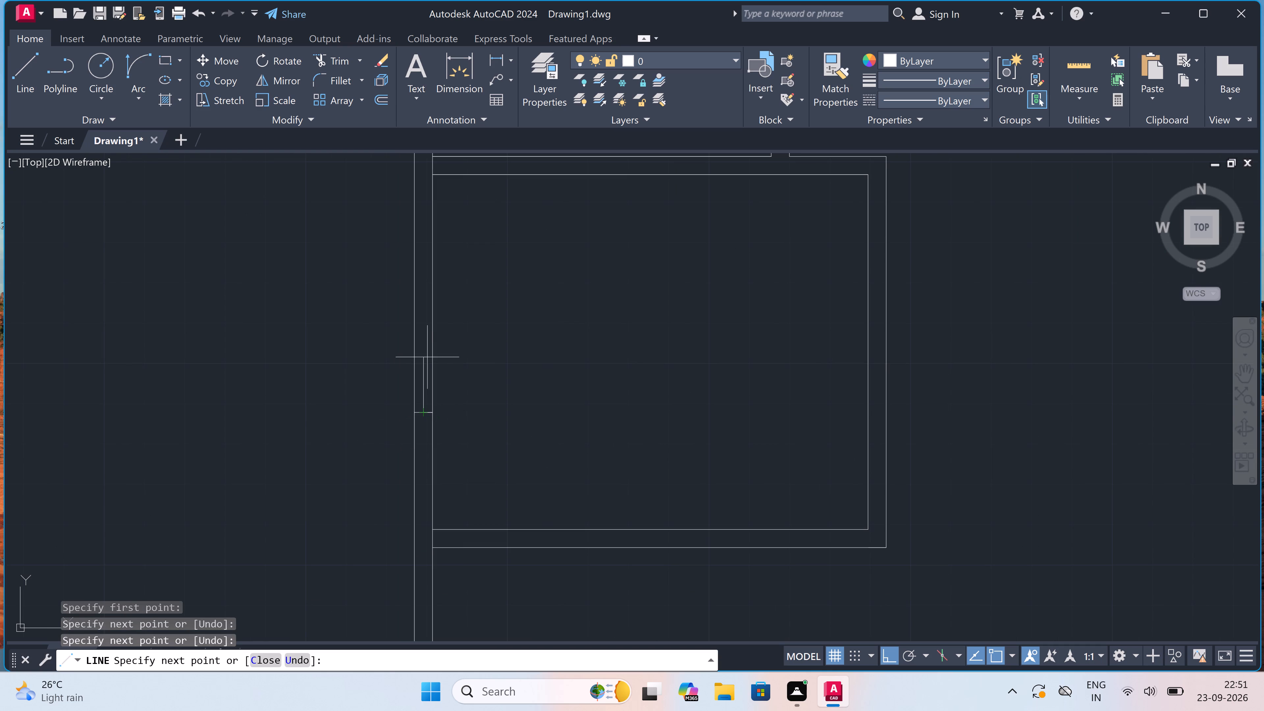
text(3')
key(space)
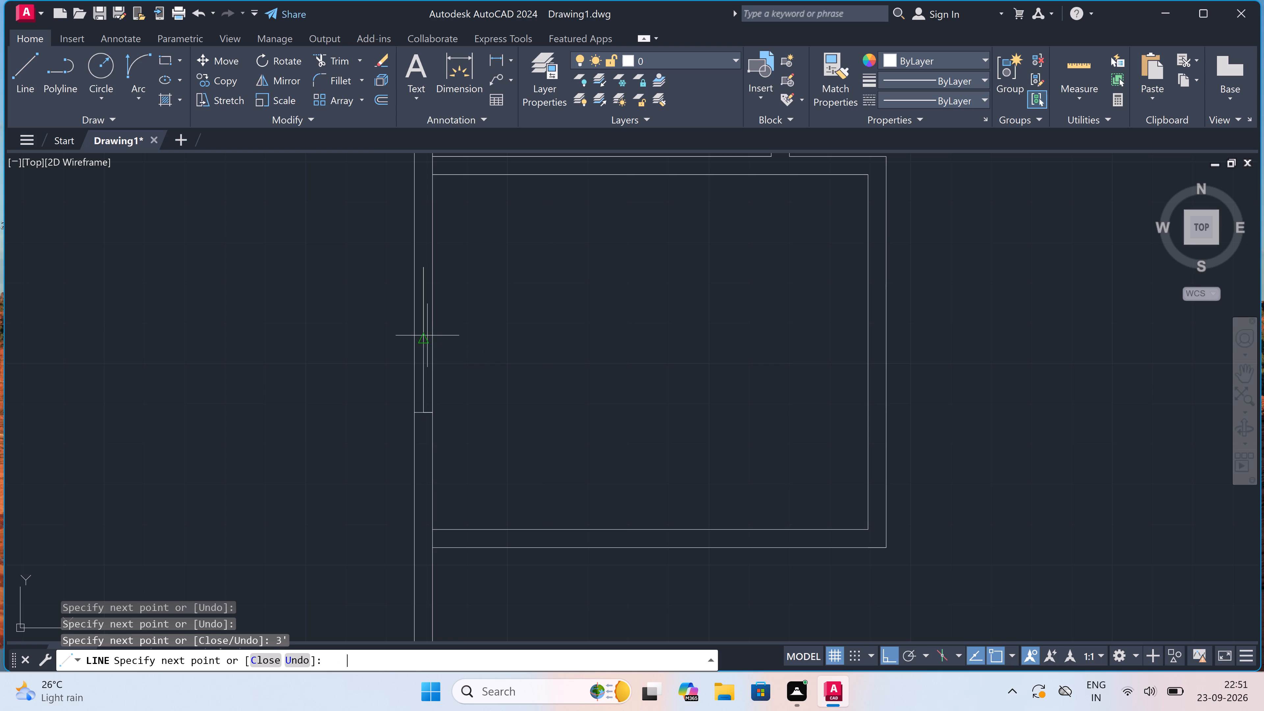
click(412, 268)
click(429, 266)
key(Escape)
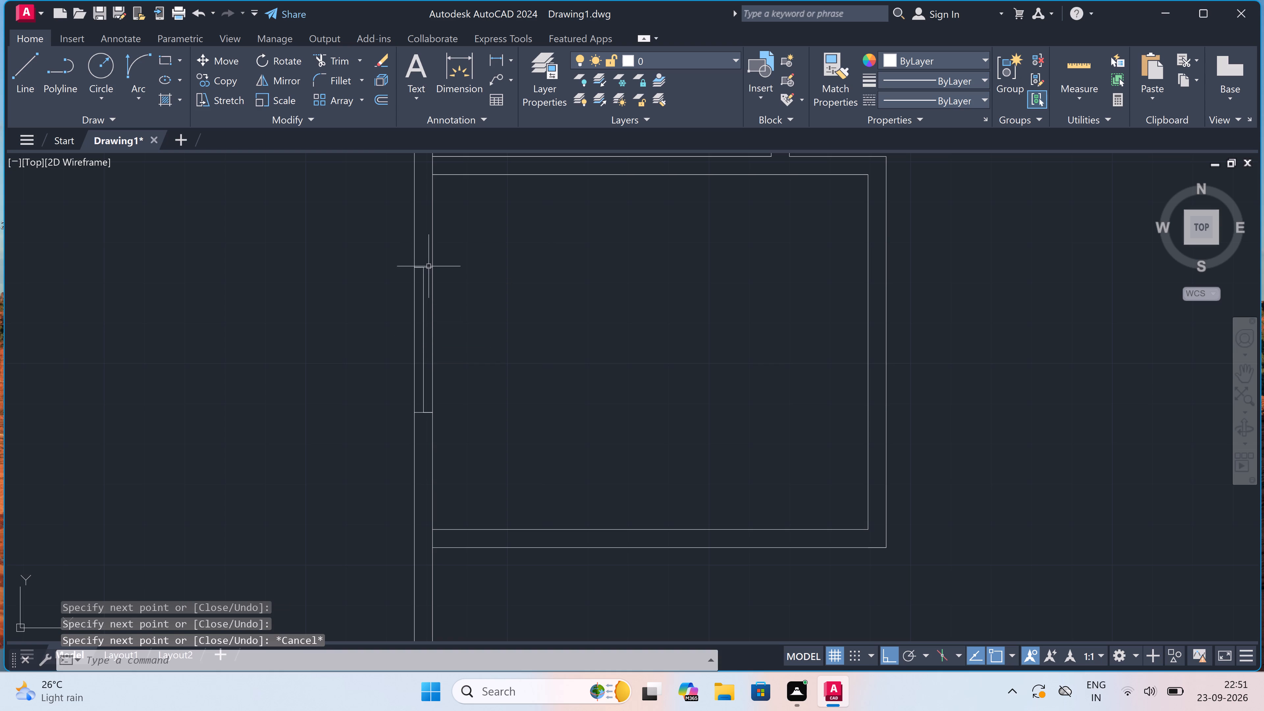
Draw two lines across the lower room's right wall, one near its upper corner and one about midway, marking an opening.
scroll(428, 259, down, 5)
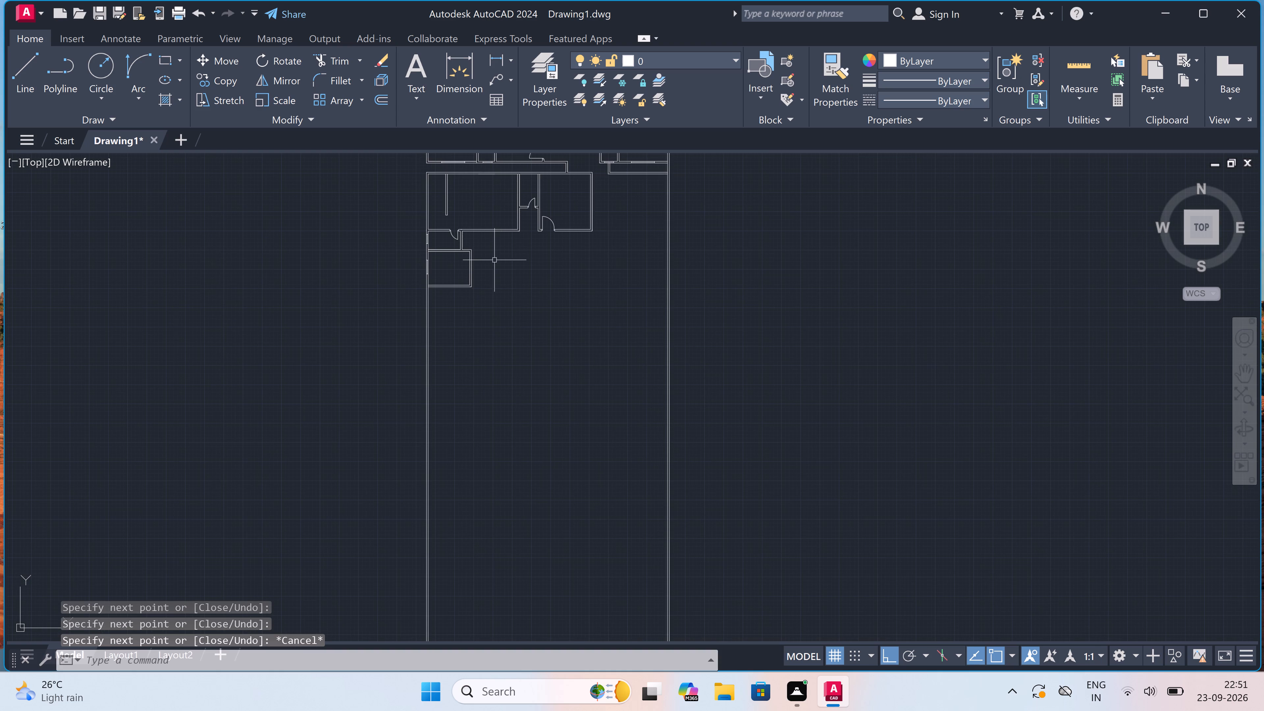
scroll(434, 244, up, 3)
scroll(530, 291, up, 2)
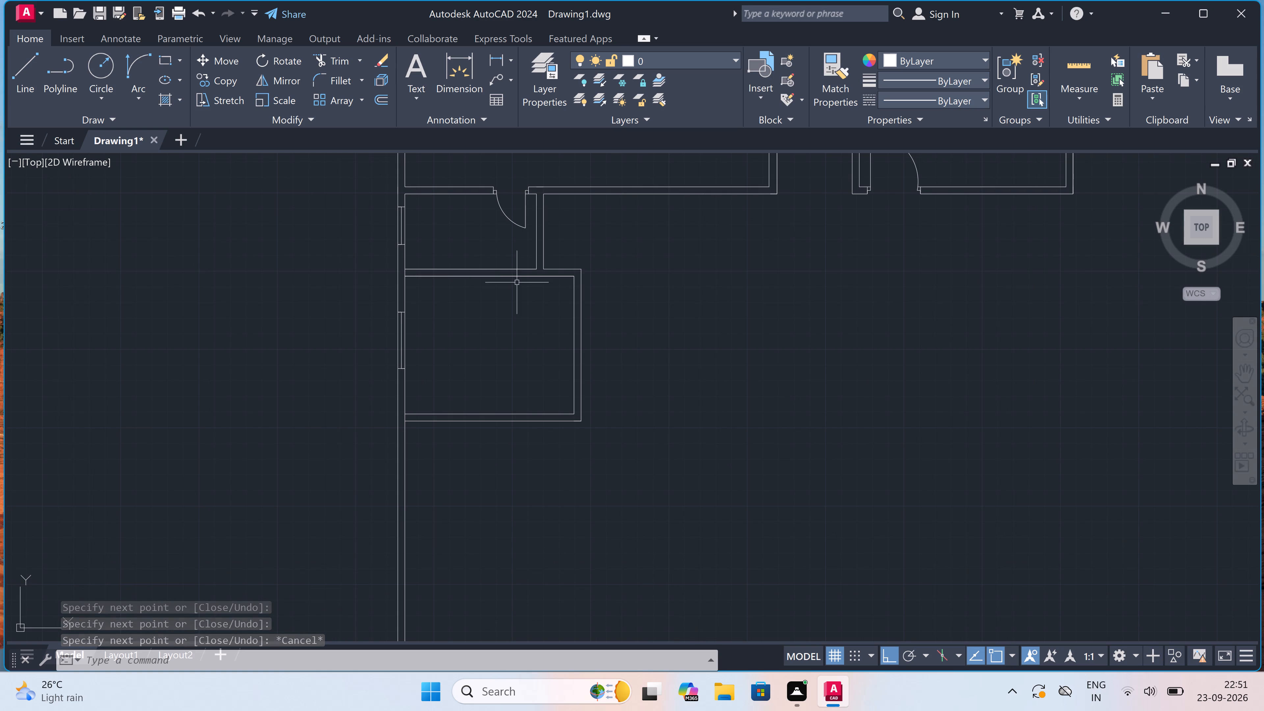
key(space)
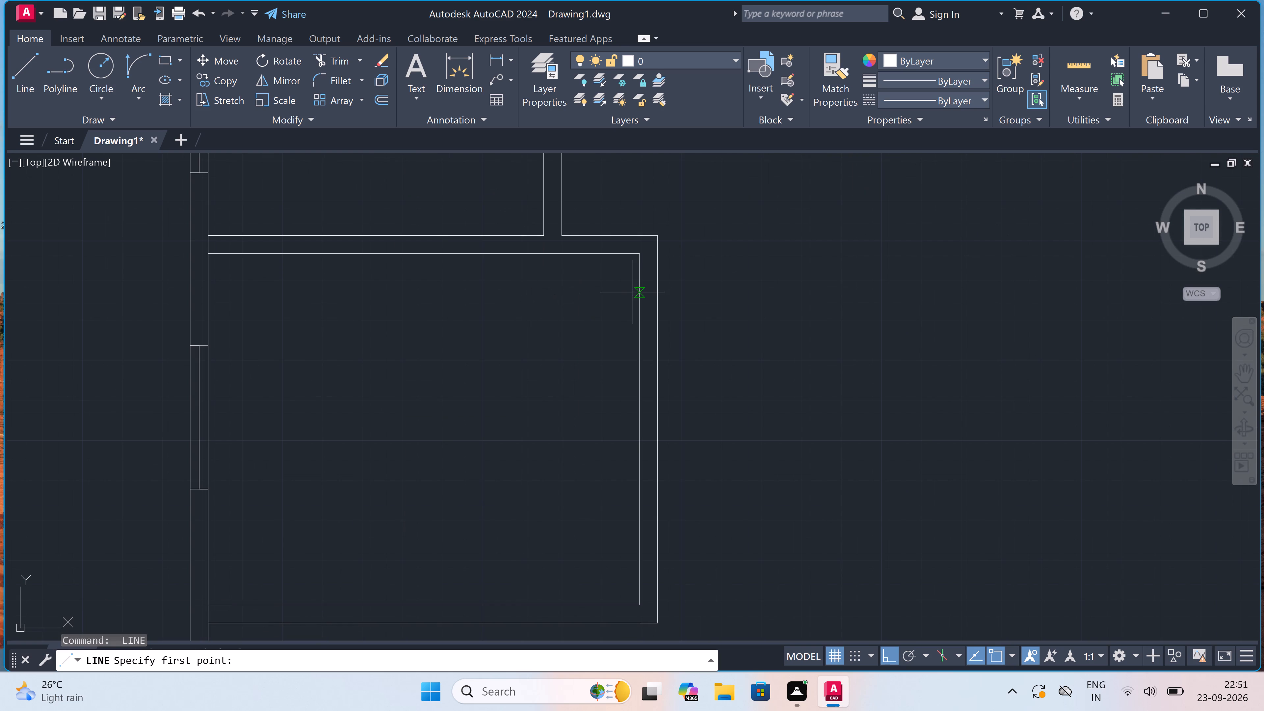
drag(633, 292, 639, 291)
click(652, 290)
key(Escape)
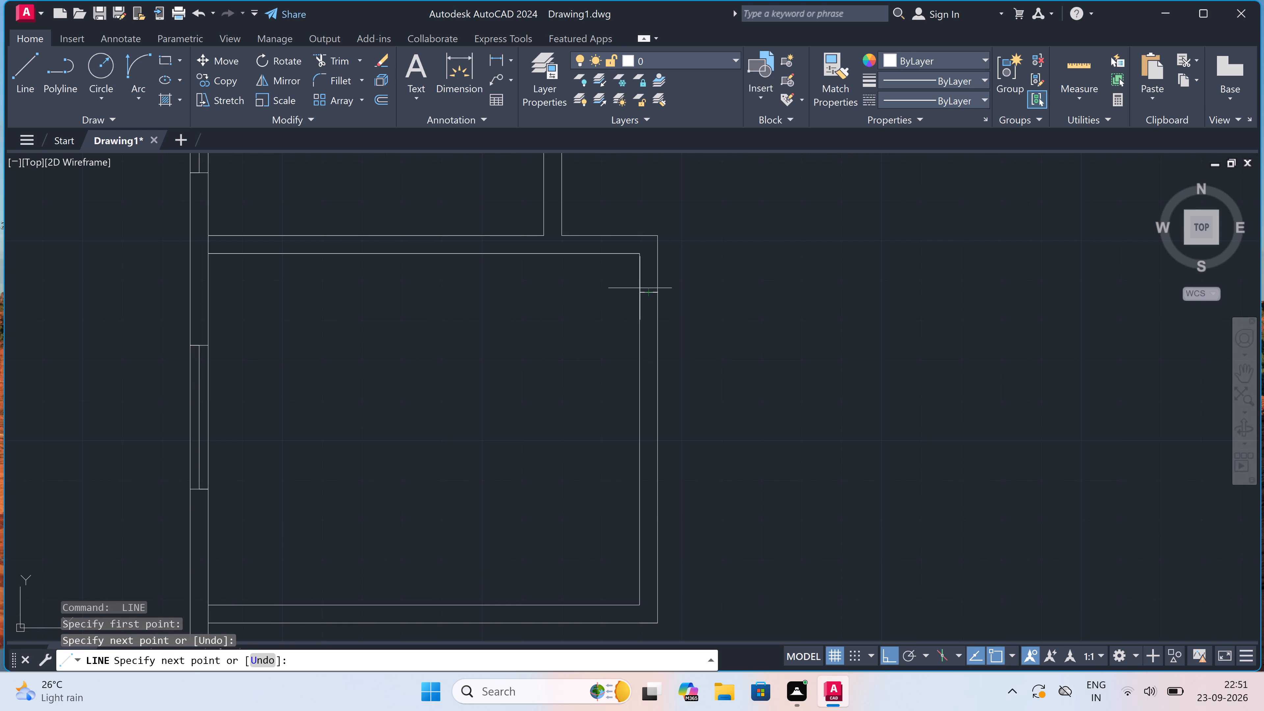
scroll(604, 279, down, 3)
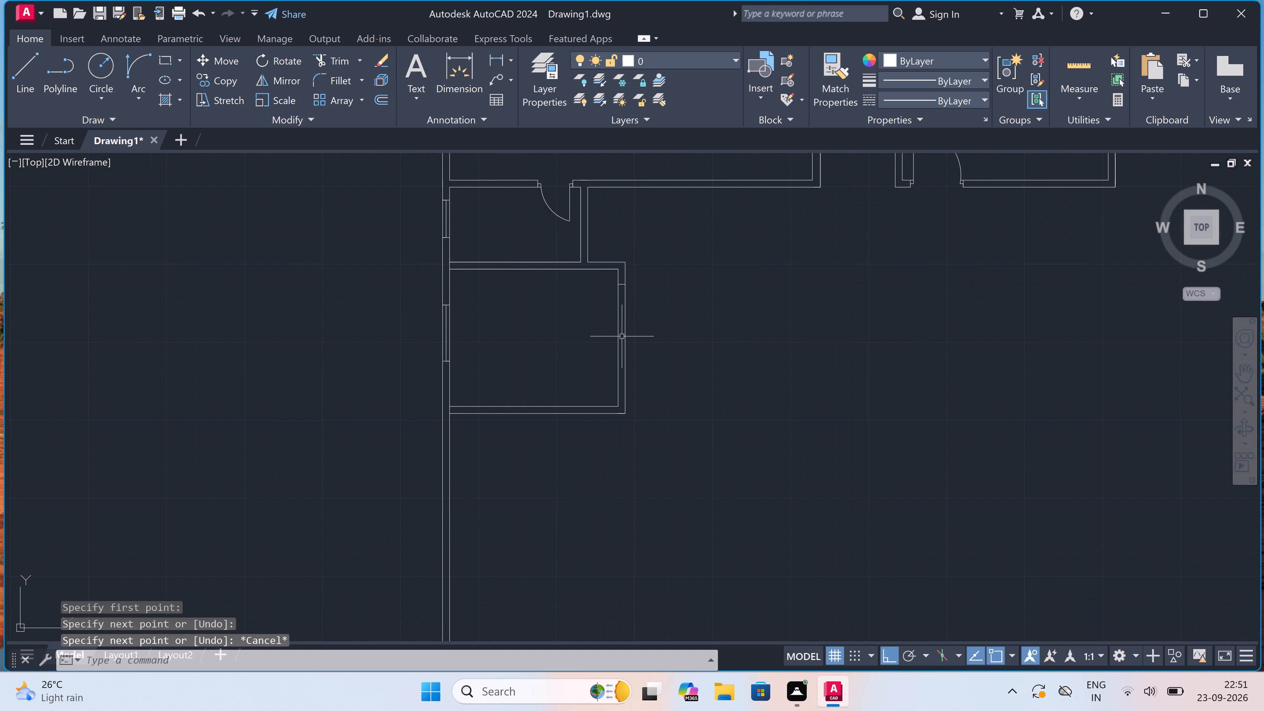
scroll(620, 341, up, 2)
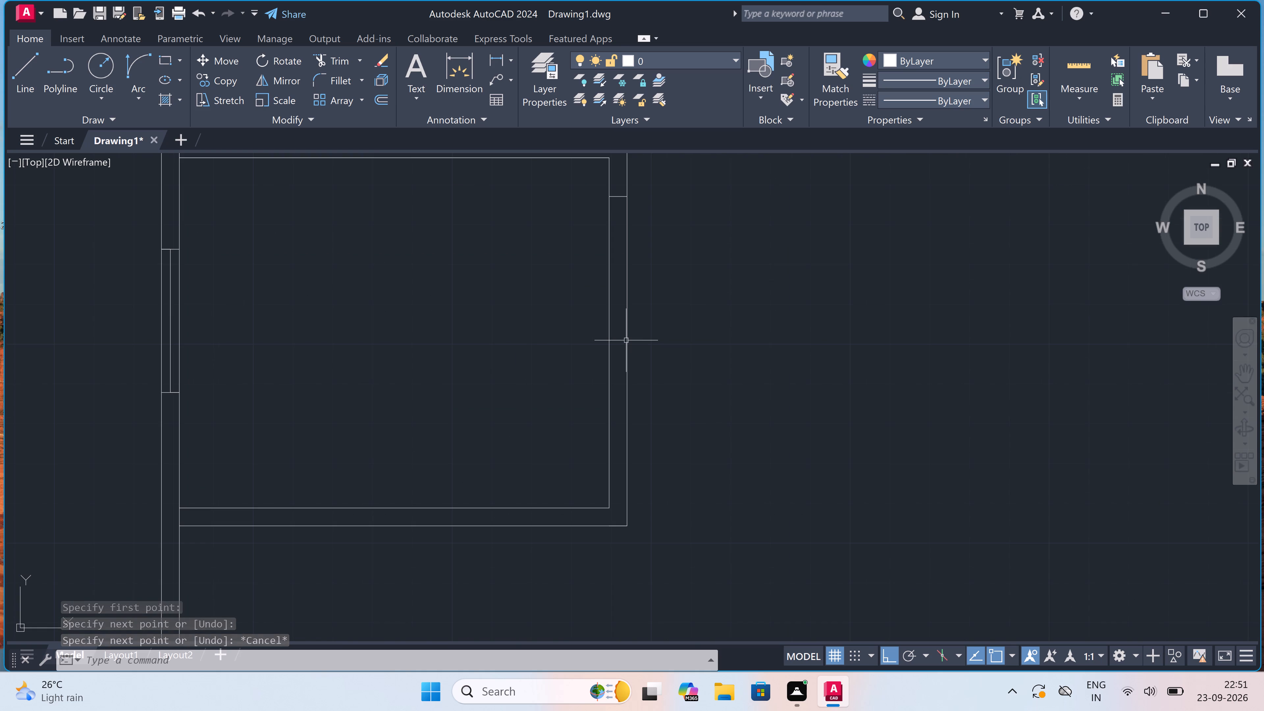
key(space)
click(629, 329)
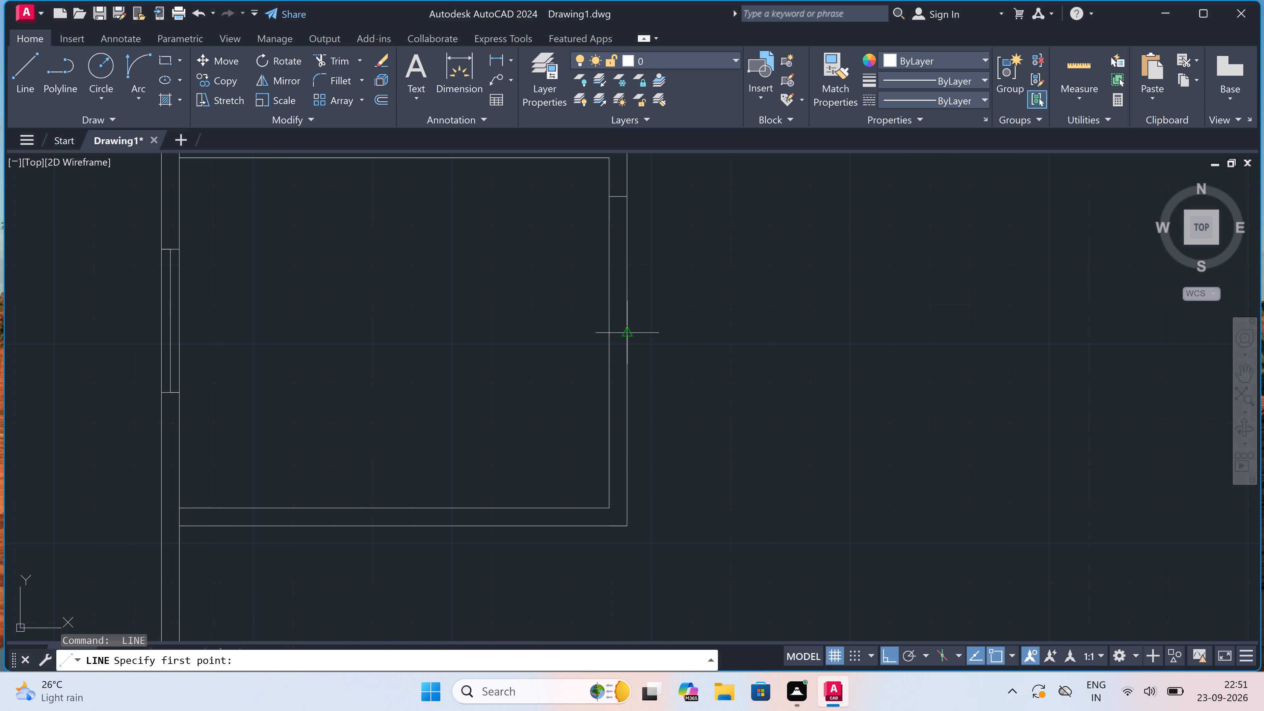
click(611, 332)
key(Escape)
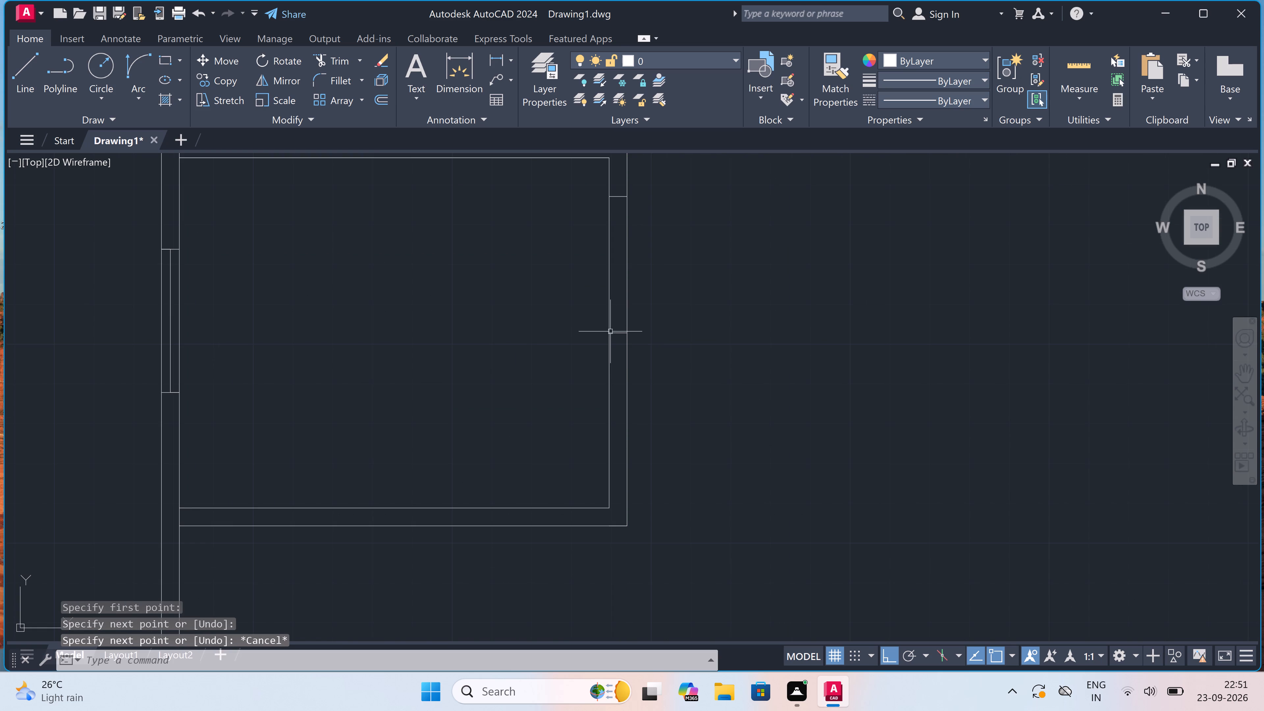
Draw an L-shaped line inside the lower room, running about 7.5' left from the right wall near its bottom, with a leg up to the upper wall.
key(space)
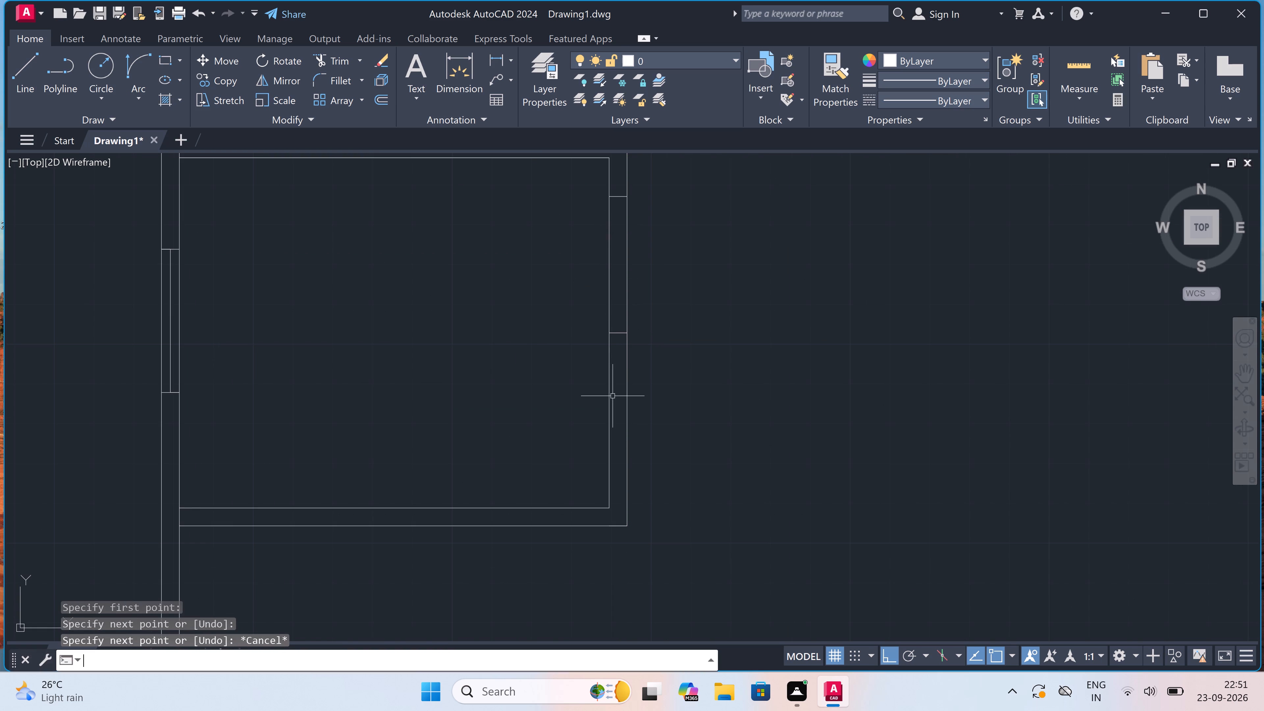
scroll(608, 432, down, 1)
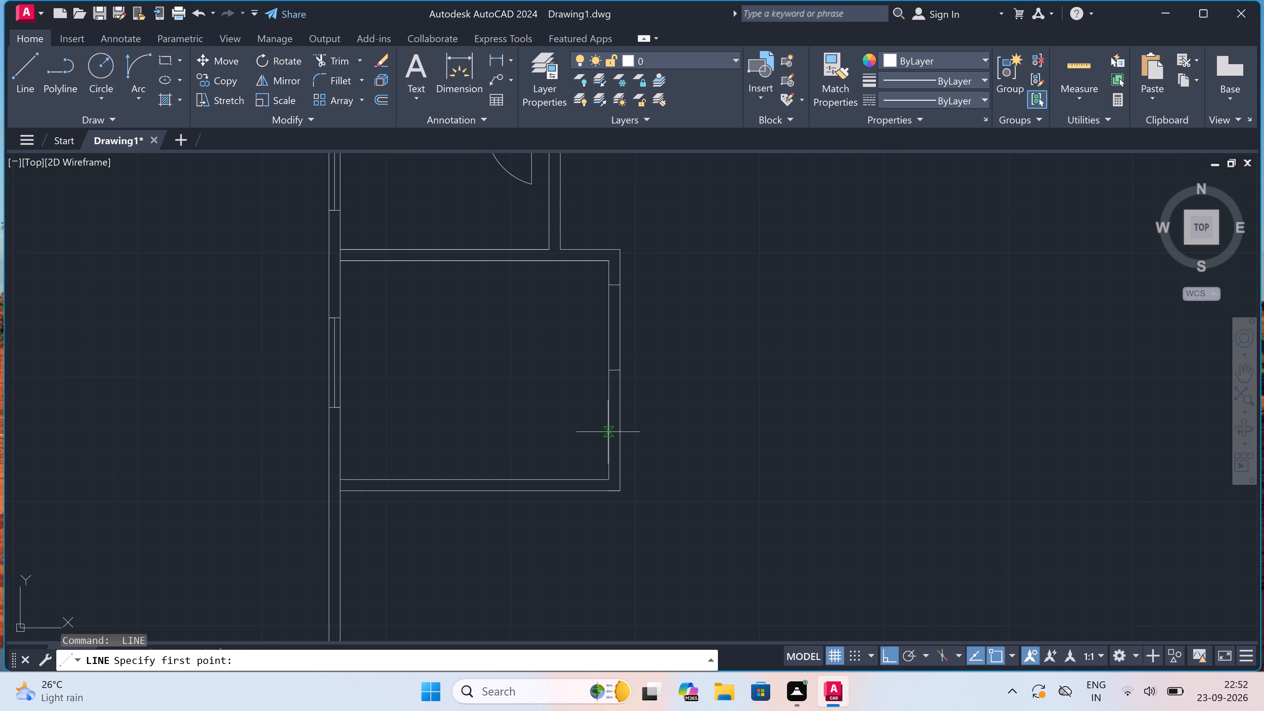
click(607, 432)
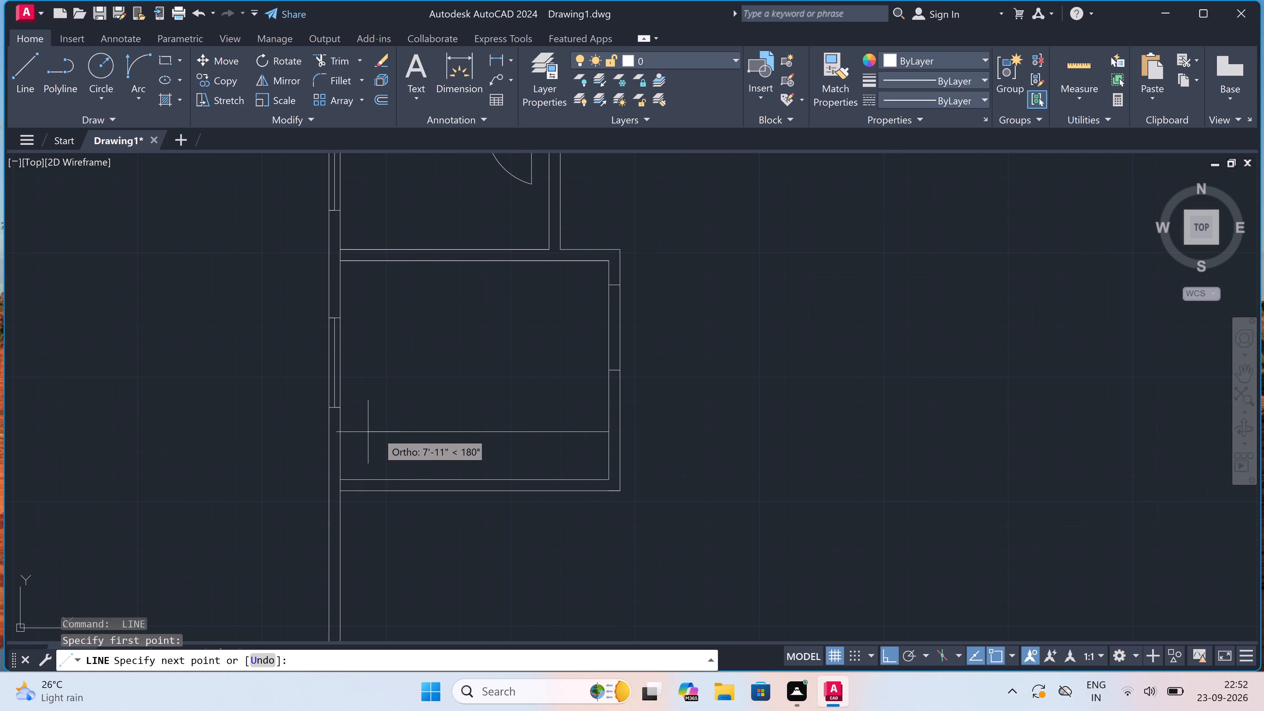
click(380, 433)
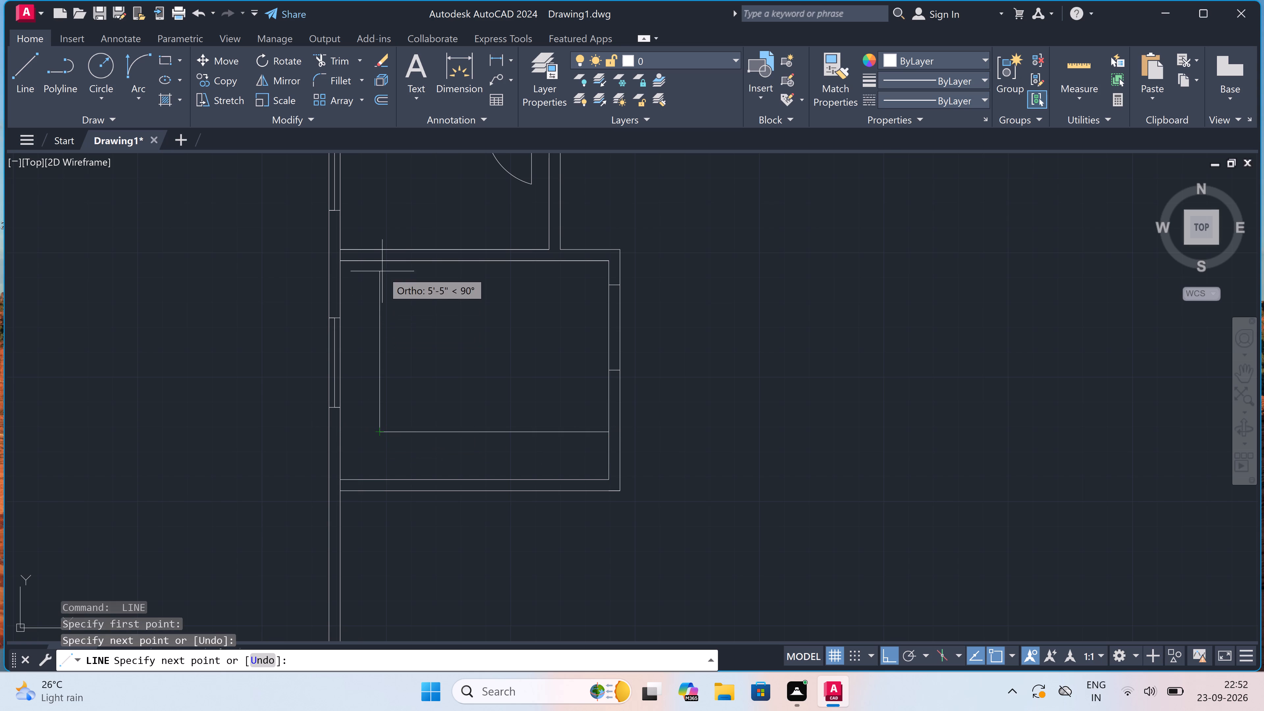
click(380, 264)
key(Escape)
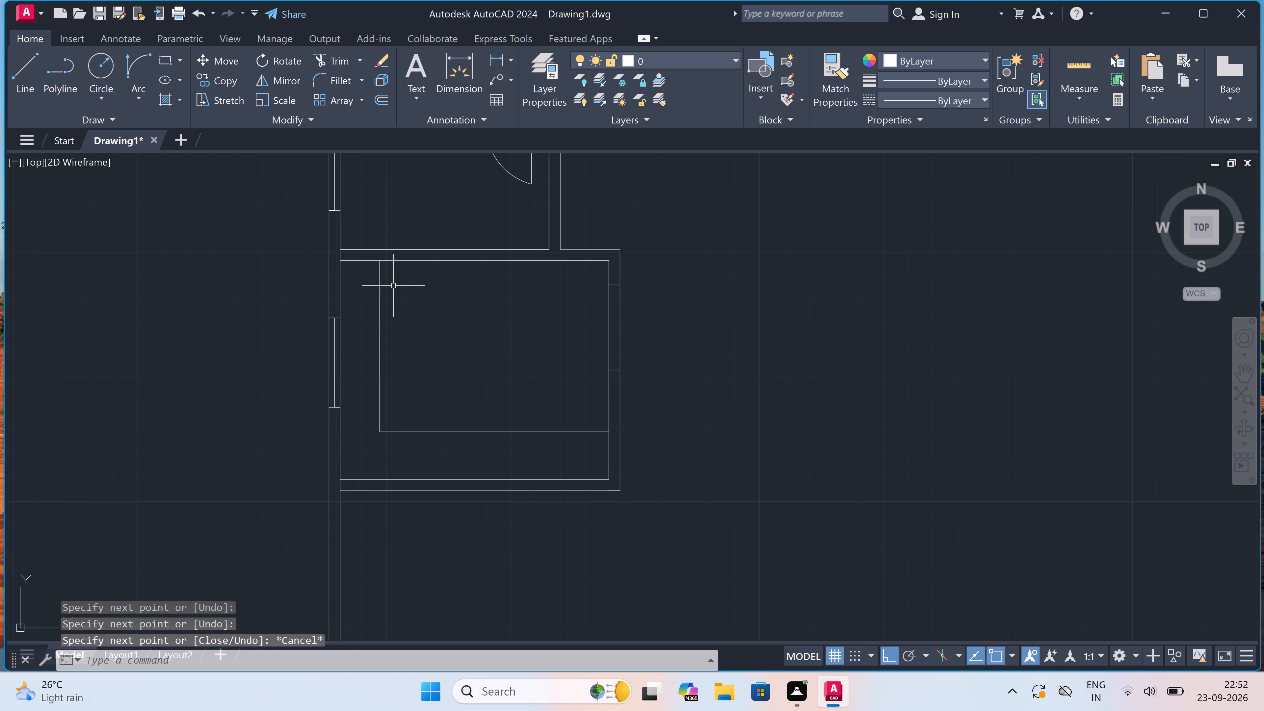
Trim the lower room's right wall lines between the two crossing lines, leaving an open passage.
text(tr)
key(space)
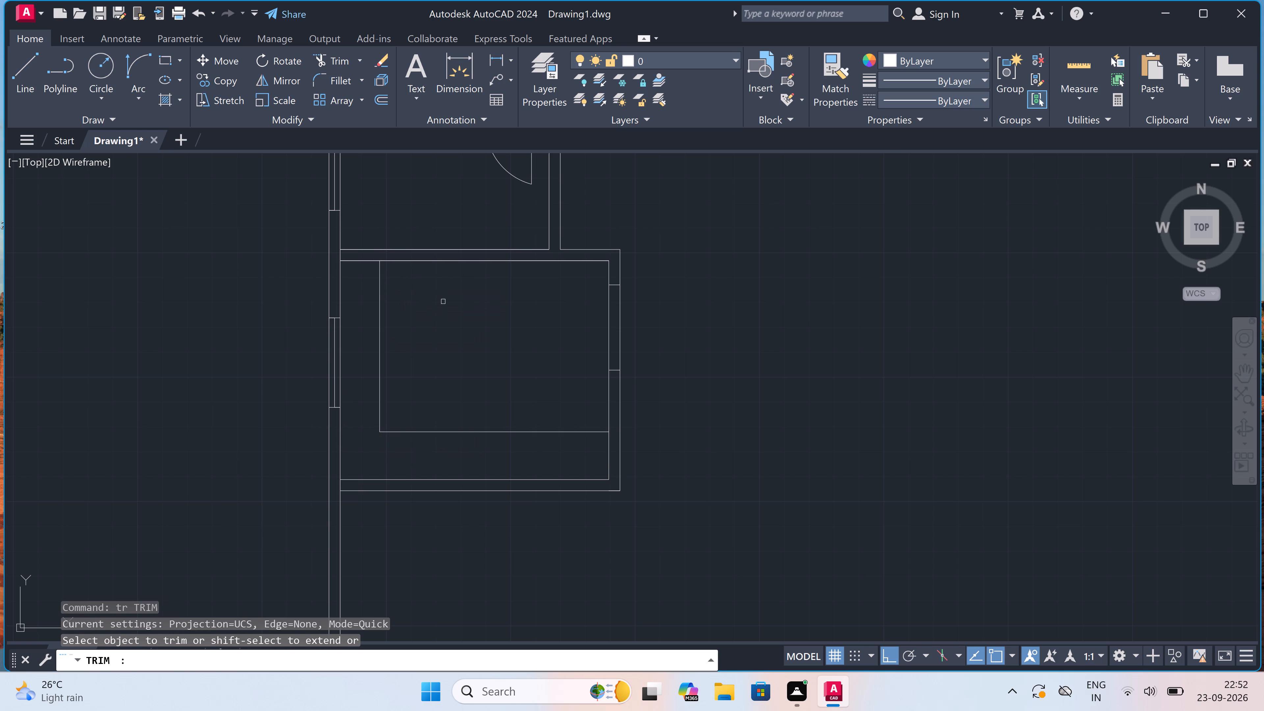
drag(481, 326, 486, 326)
click(684, 323)
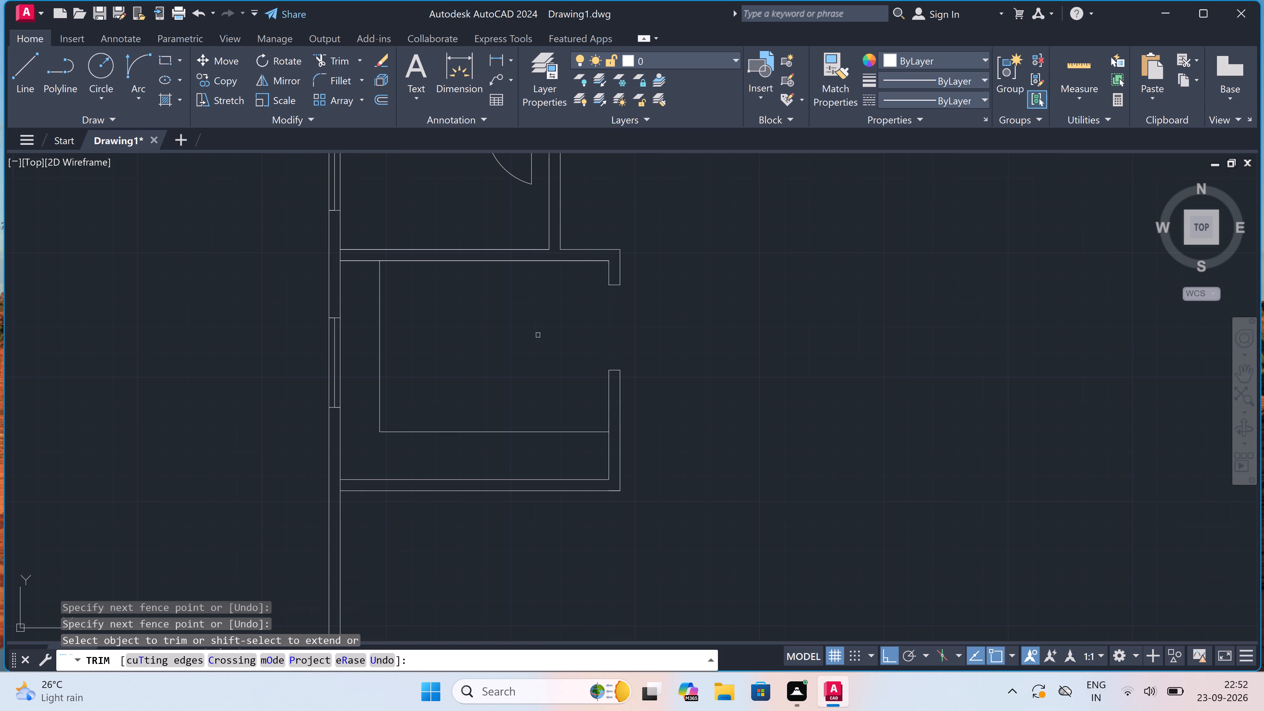
Offset the outer line of the lower room's right wall, below its opening, 10' to the right.
scroll(536, 336, down, 5)
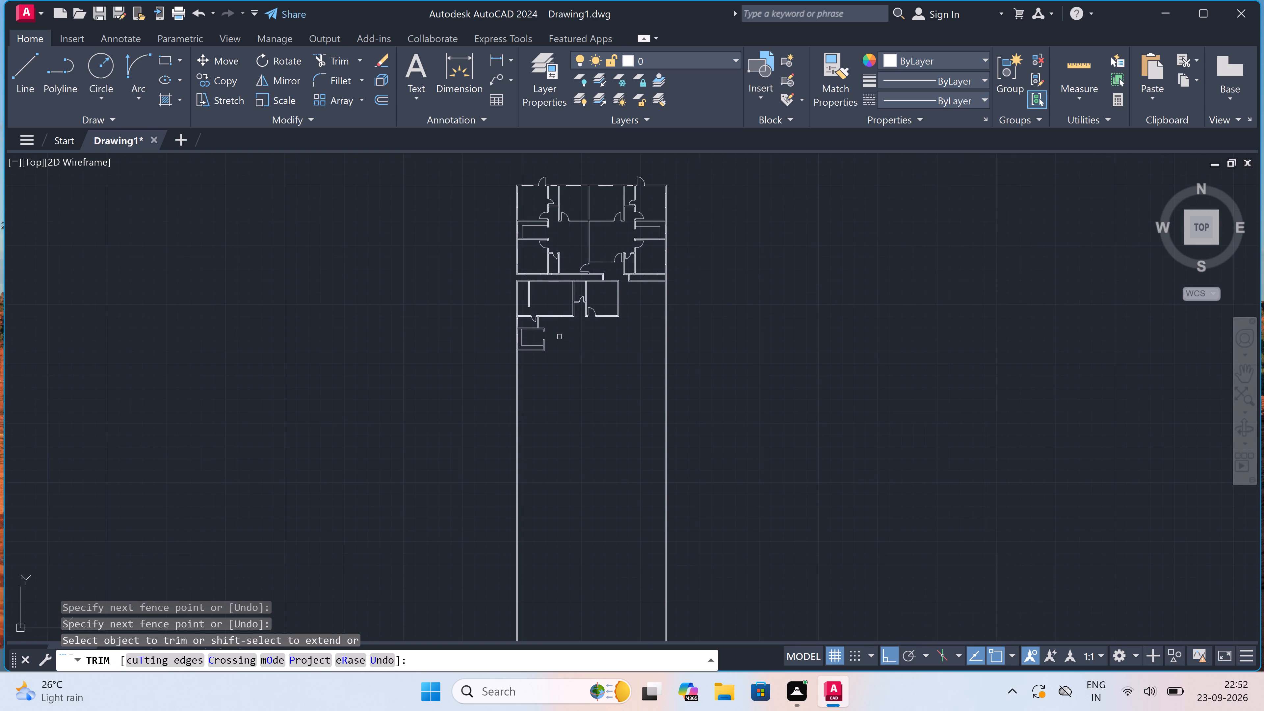
scroll(559, 337, up, 4)
key(Escape)
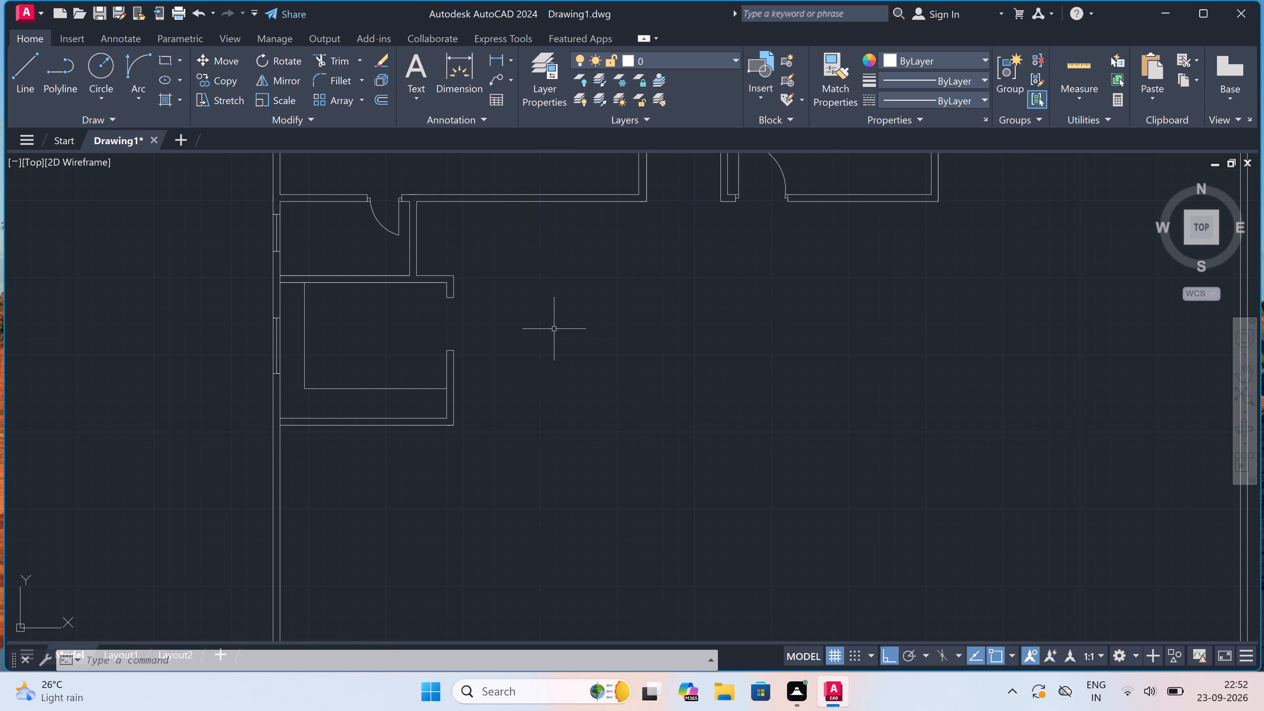
key(o)
key(space)
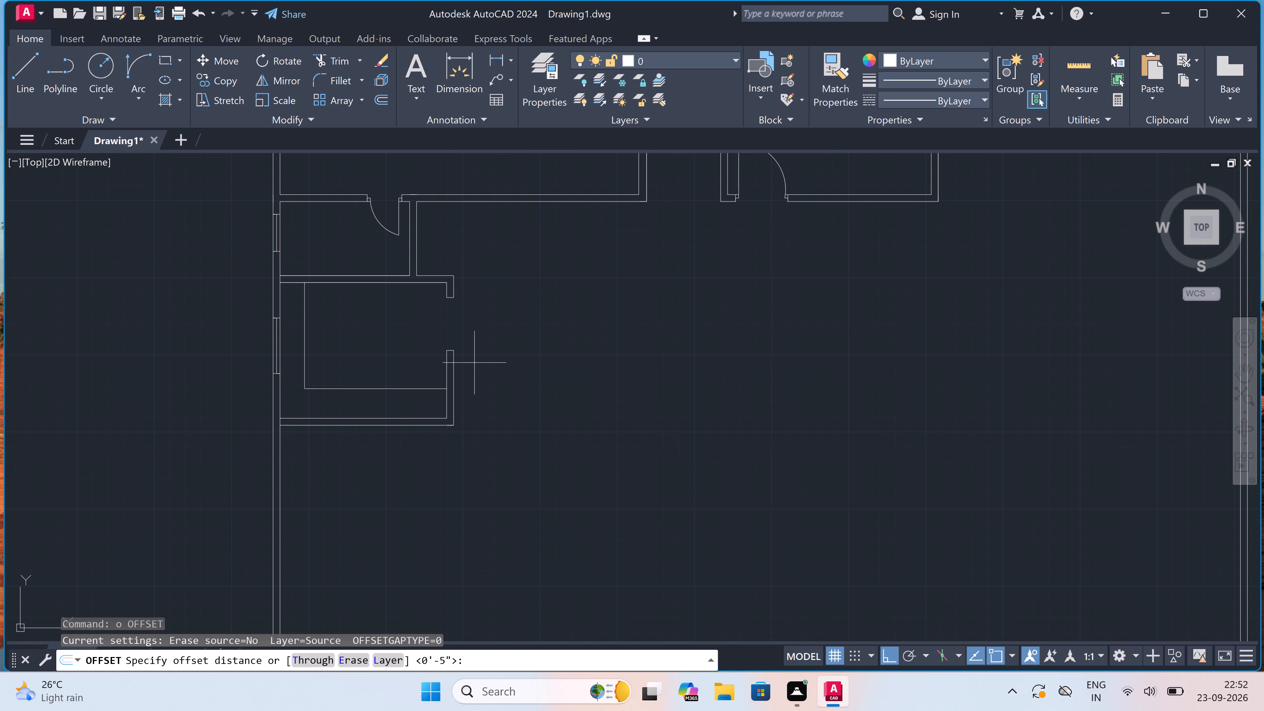
drag(452, 367, 460, 369)
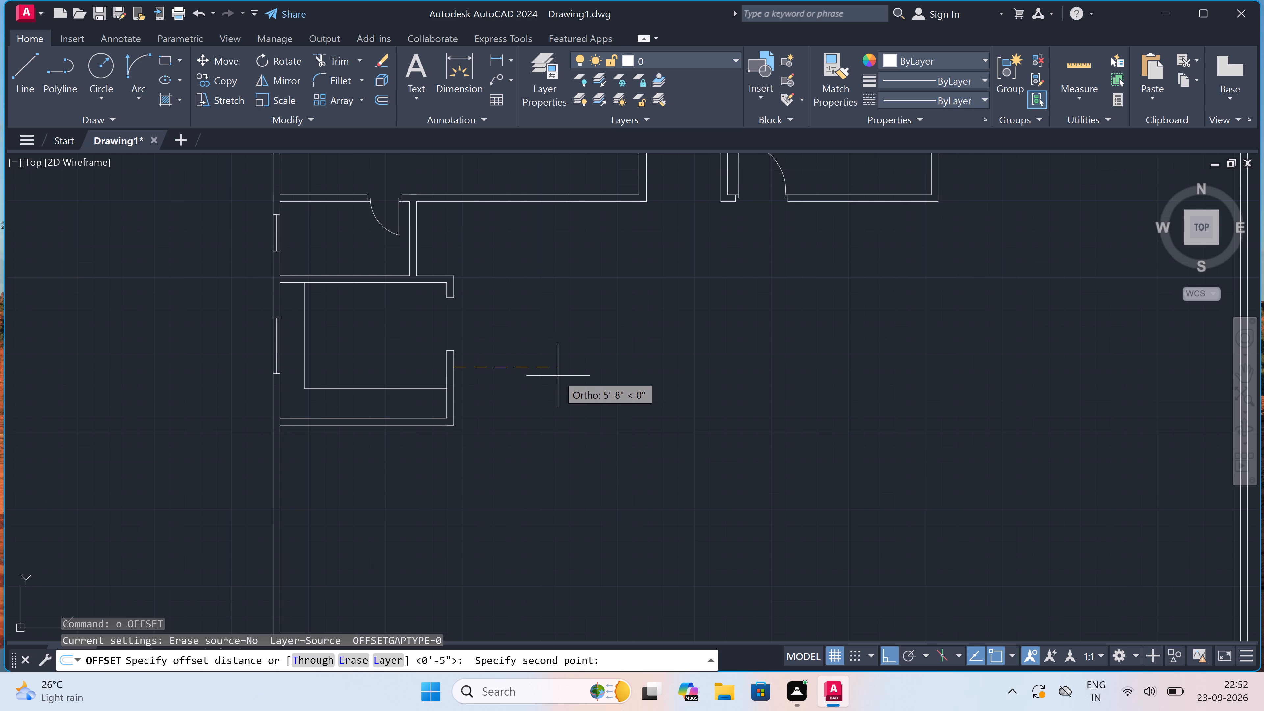
text(10')
key(space)
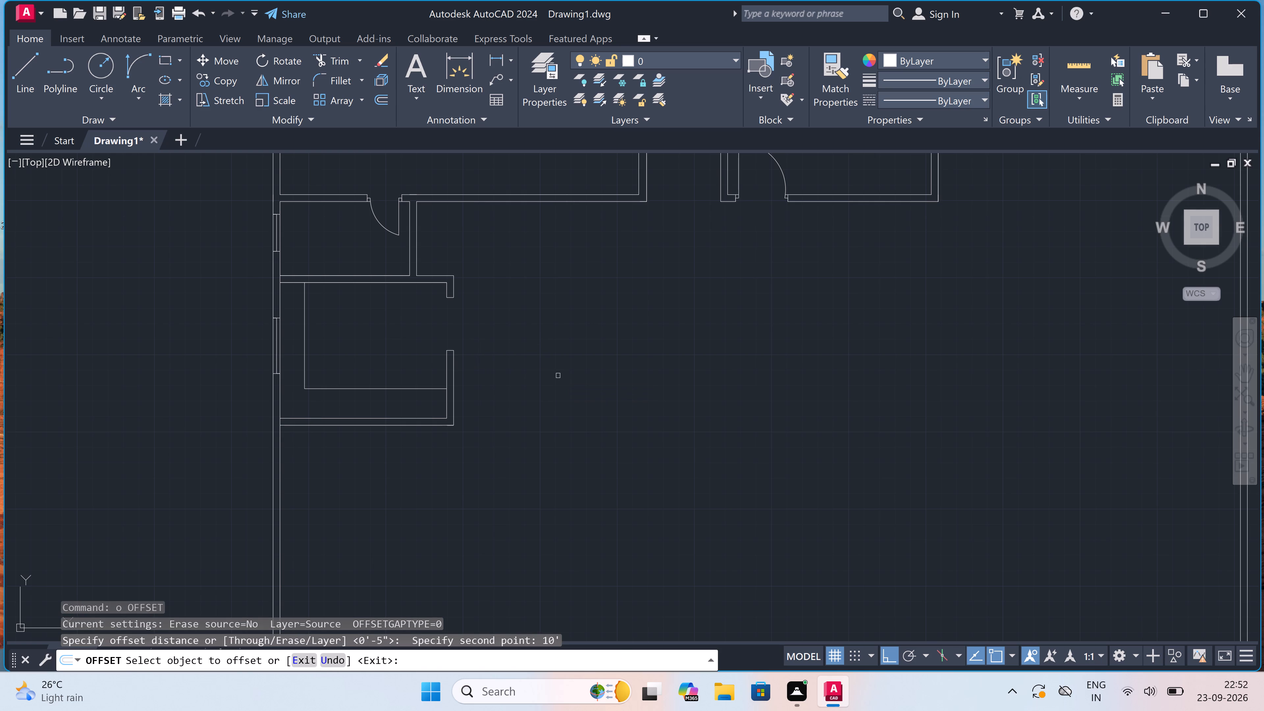
click(454, 373)
click(540, 377)
key(Escape)
Offset the new vertical line 4.5" to the right to give the wall its thickness.
key(space)
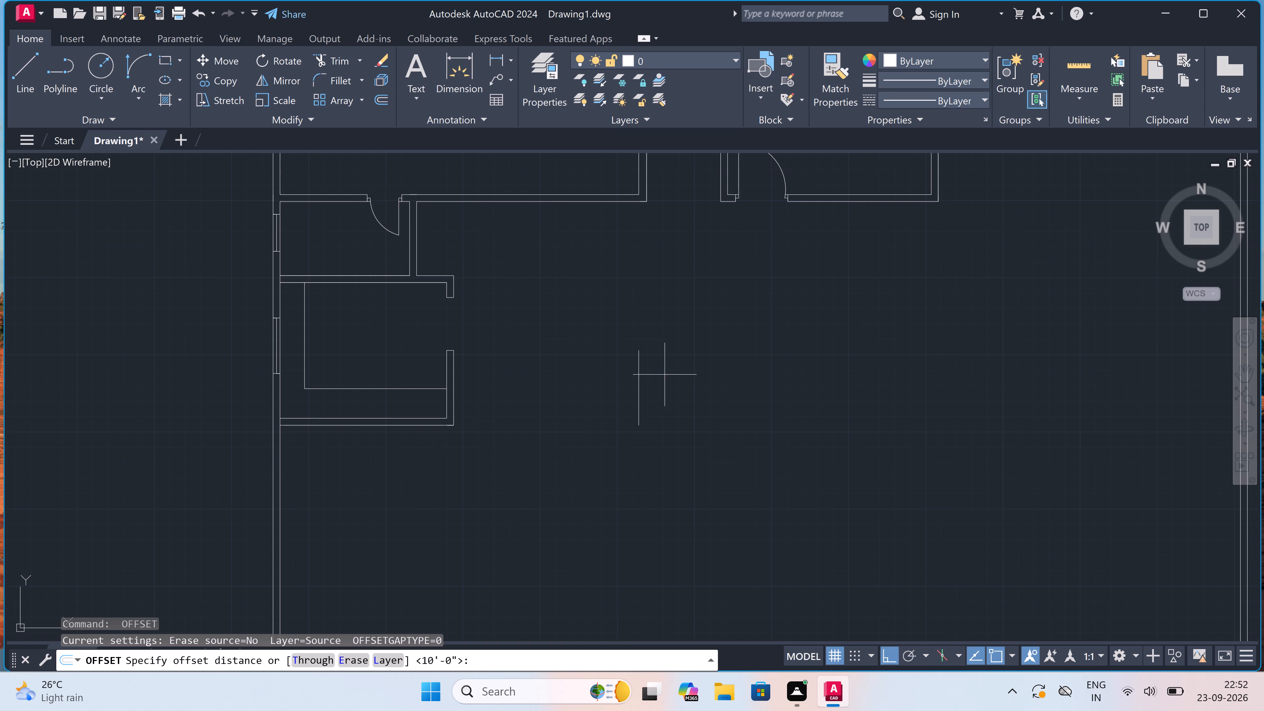
click(644, 372)
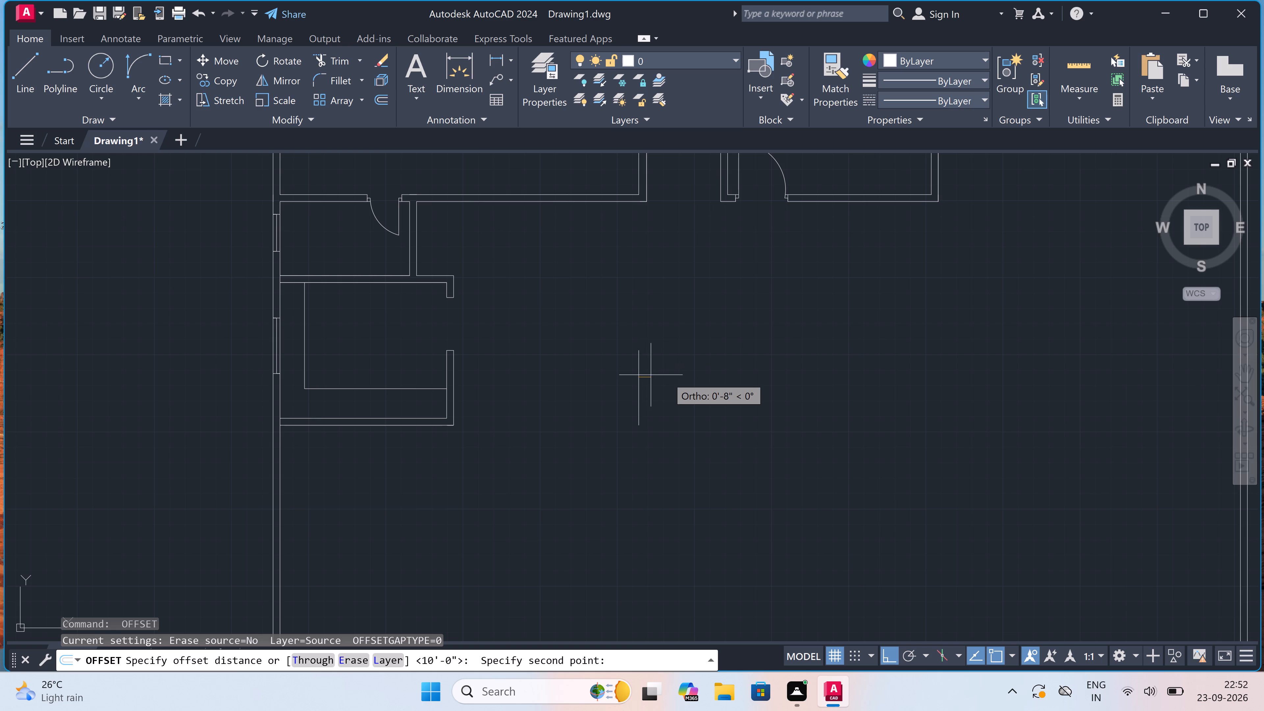
text(4.5")
key(space)
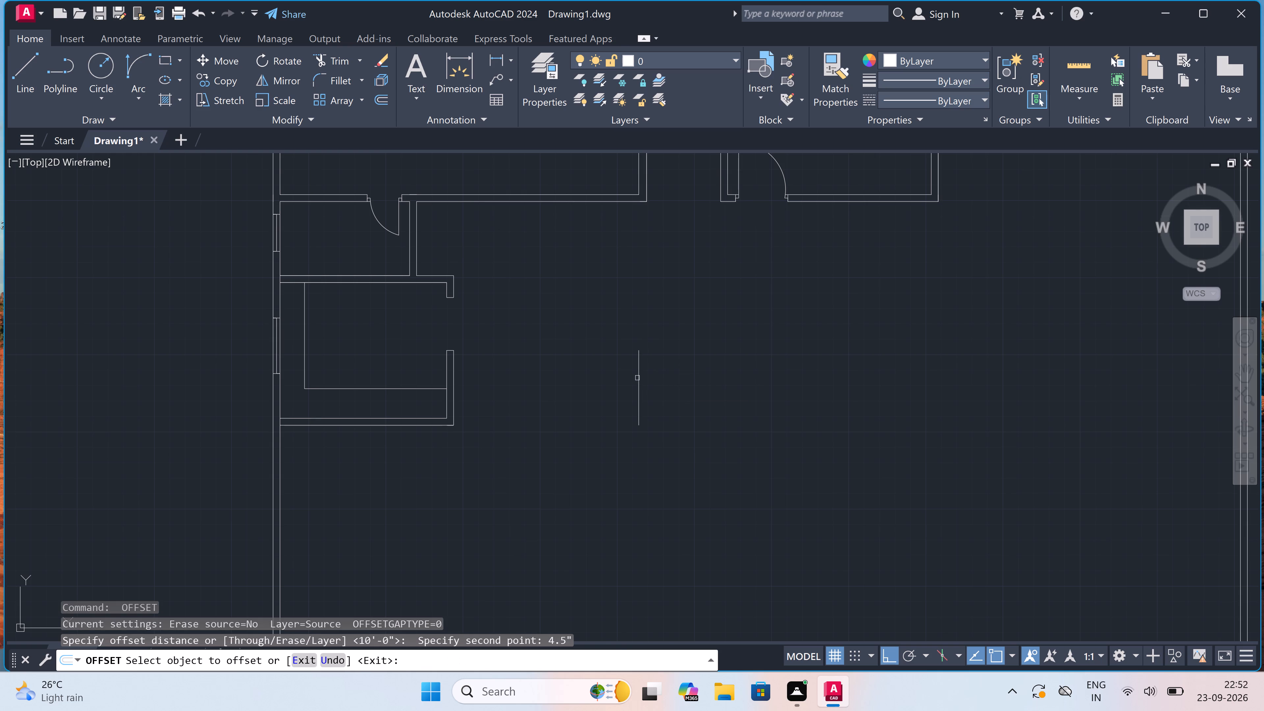
drag(638, 379, 647, 379)
click(654, 379)
key(Escape)
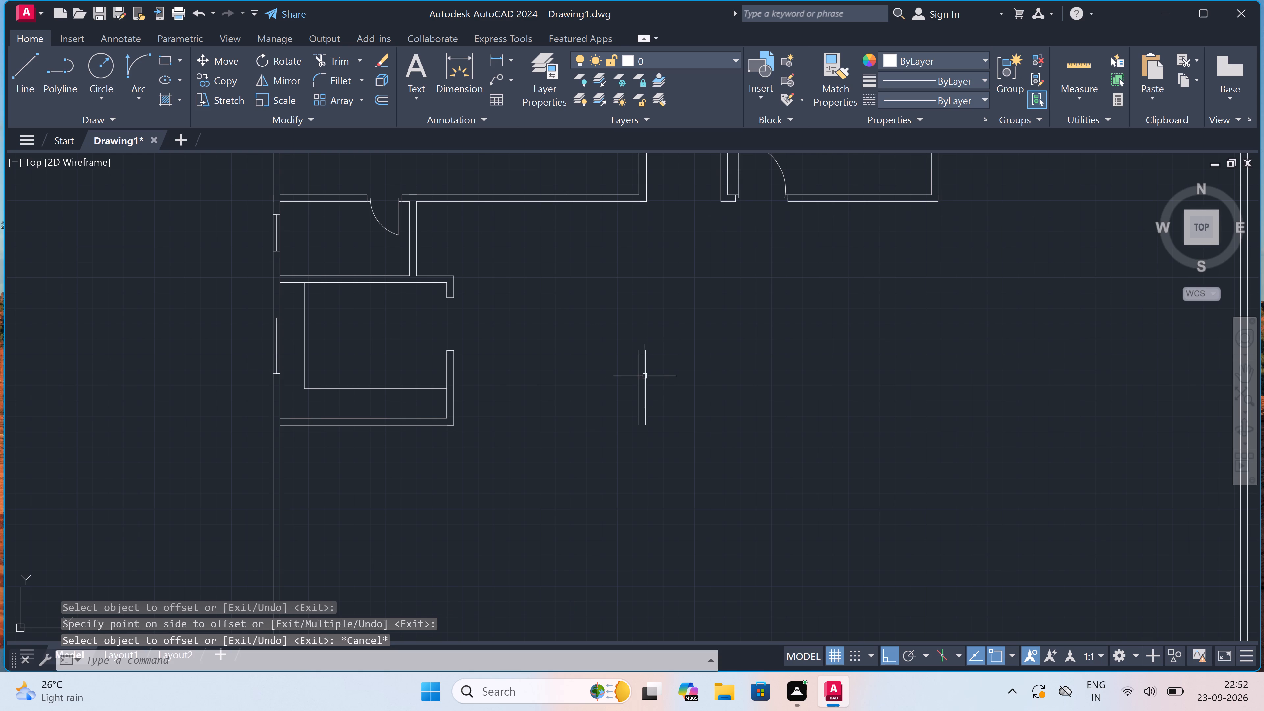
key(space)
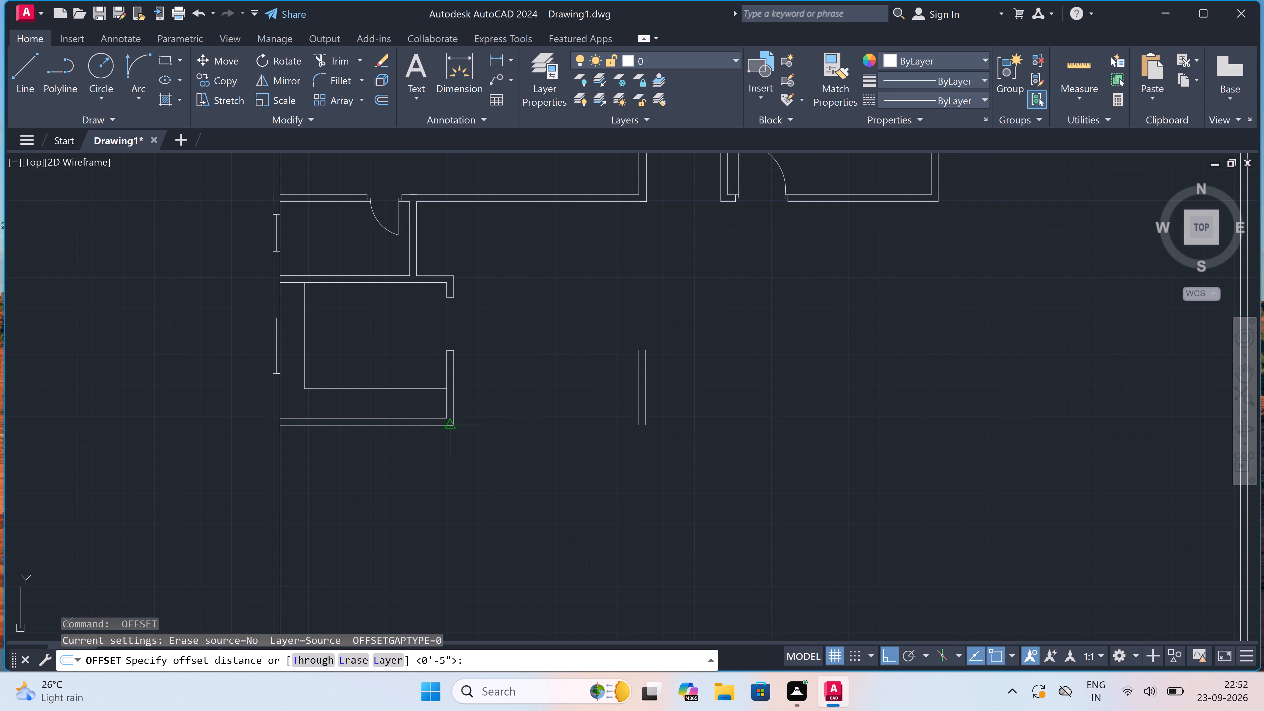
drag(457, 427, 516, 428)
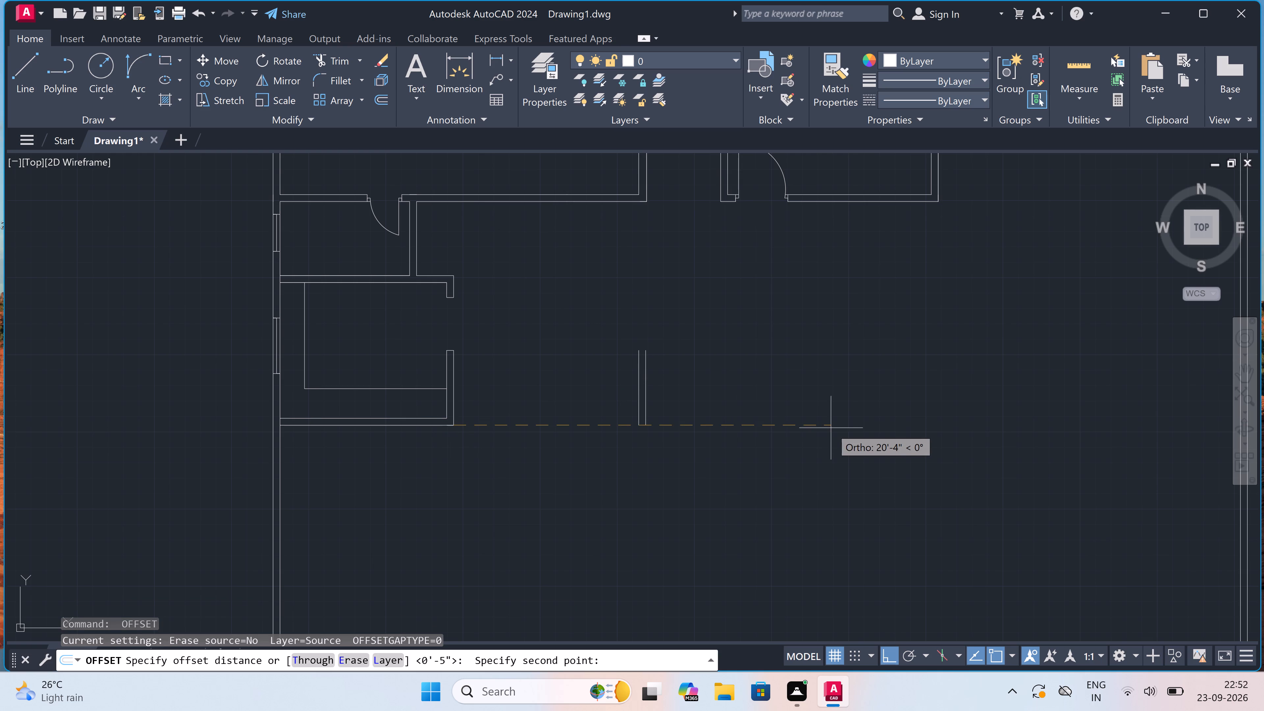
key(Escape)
Draw a horizontal line about 27' to the right from the lower room's outer bottom-right corner, extending the bottom wall's outer face.
key(l)
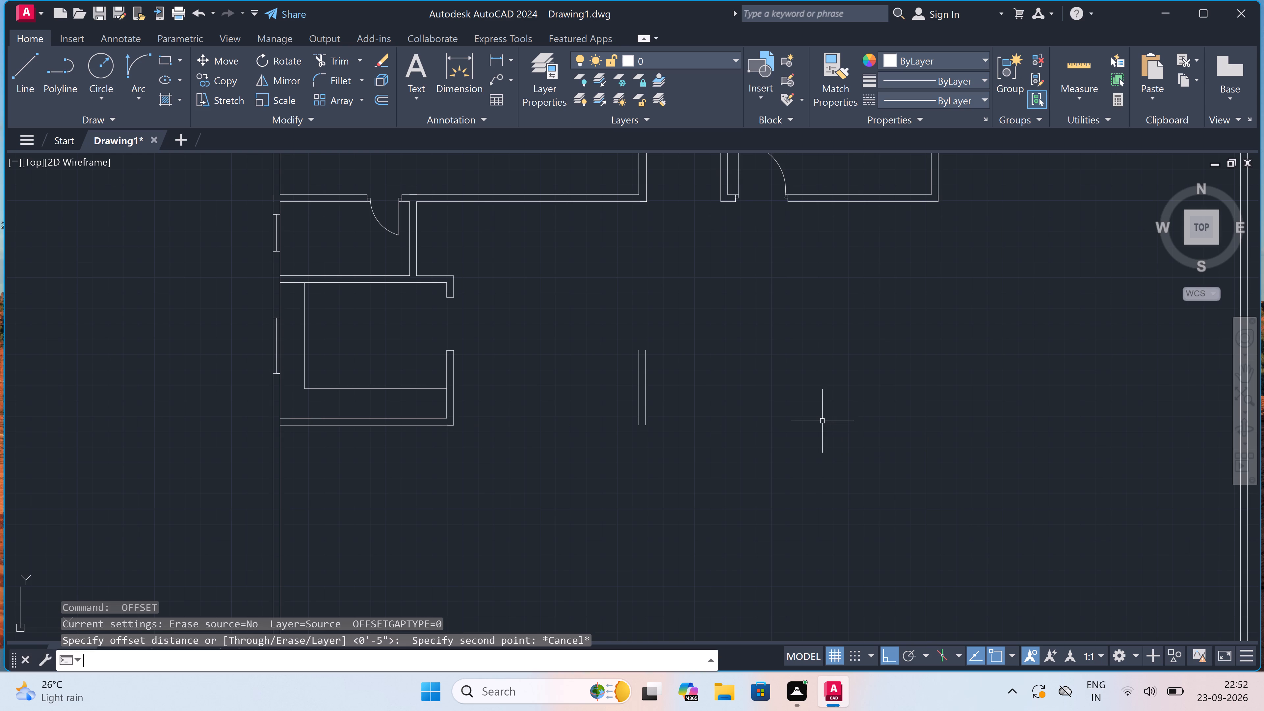
key(space)
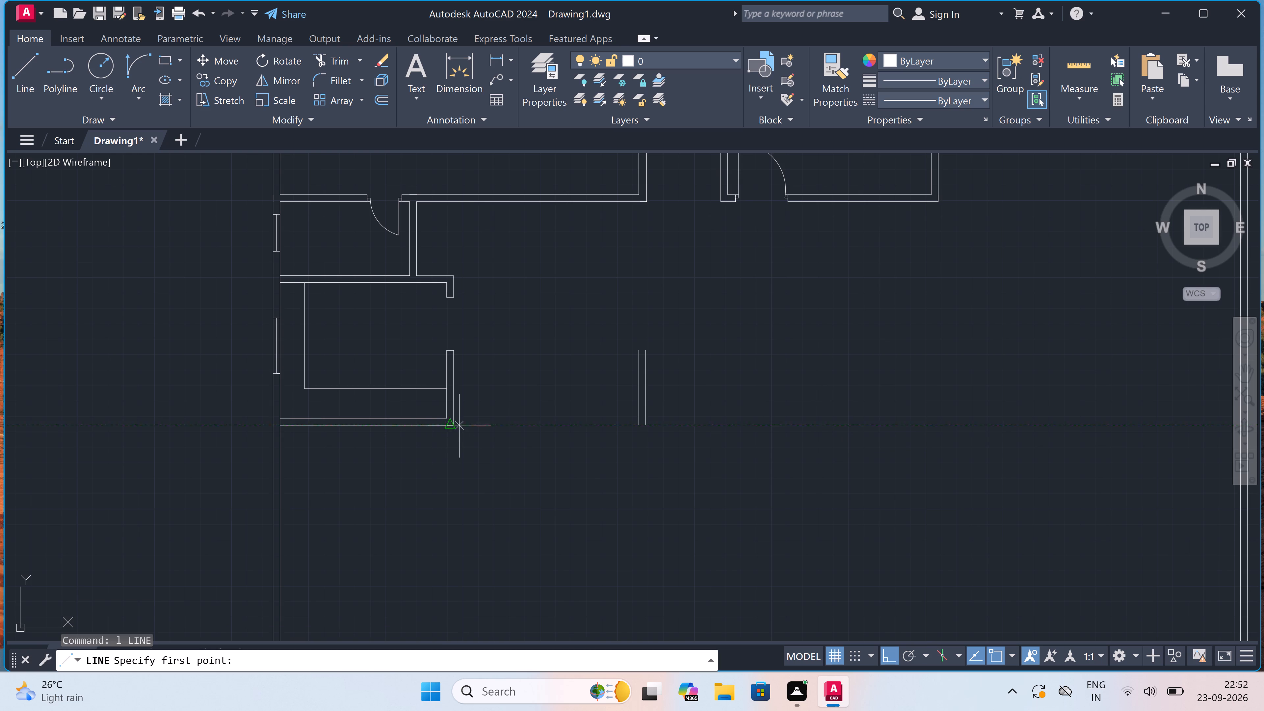
click(454, 422)
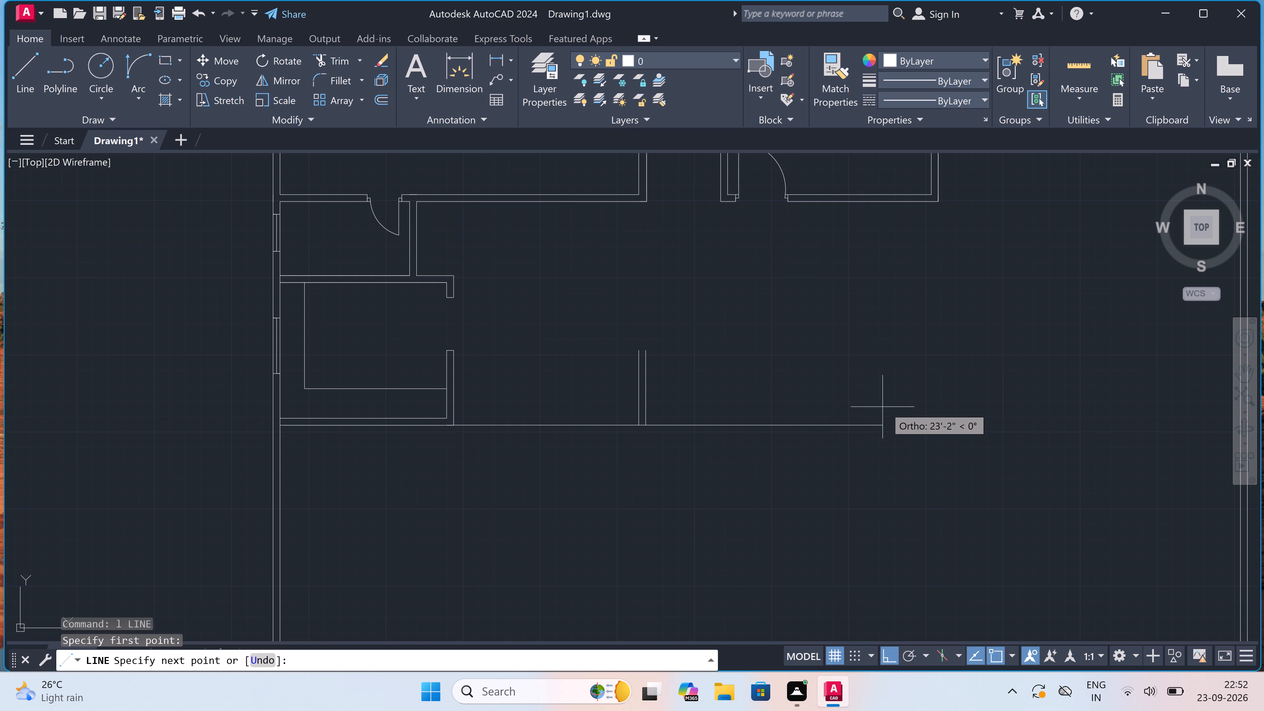
click(956, 419)
key(Escape)
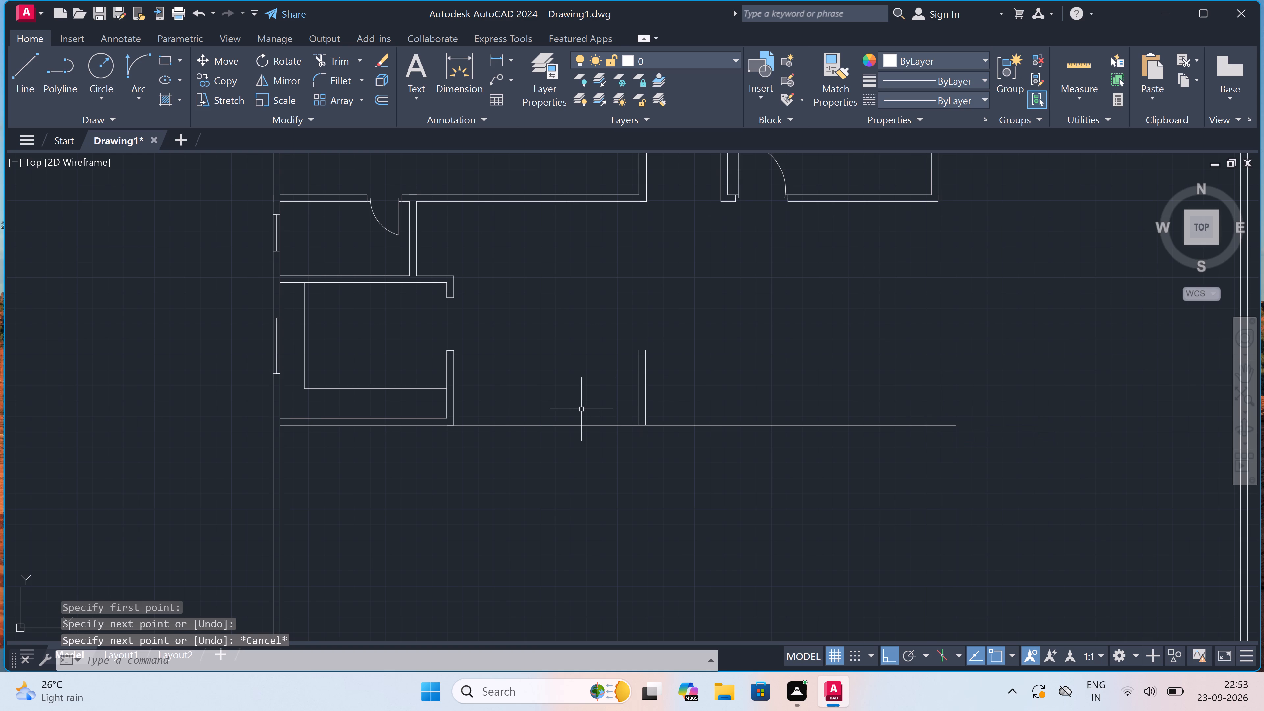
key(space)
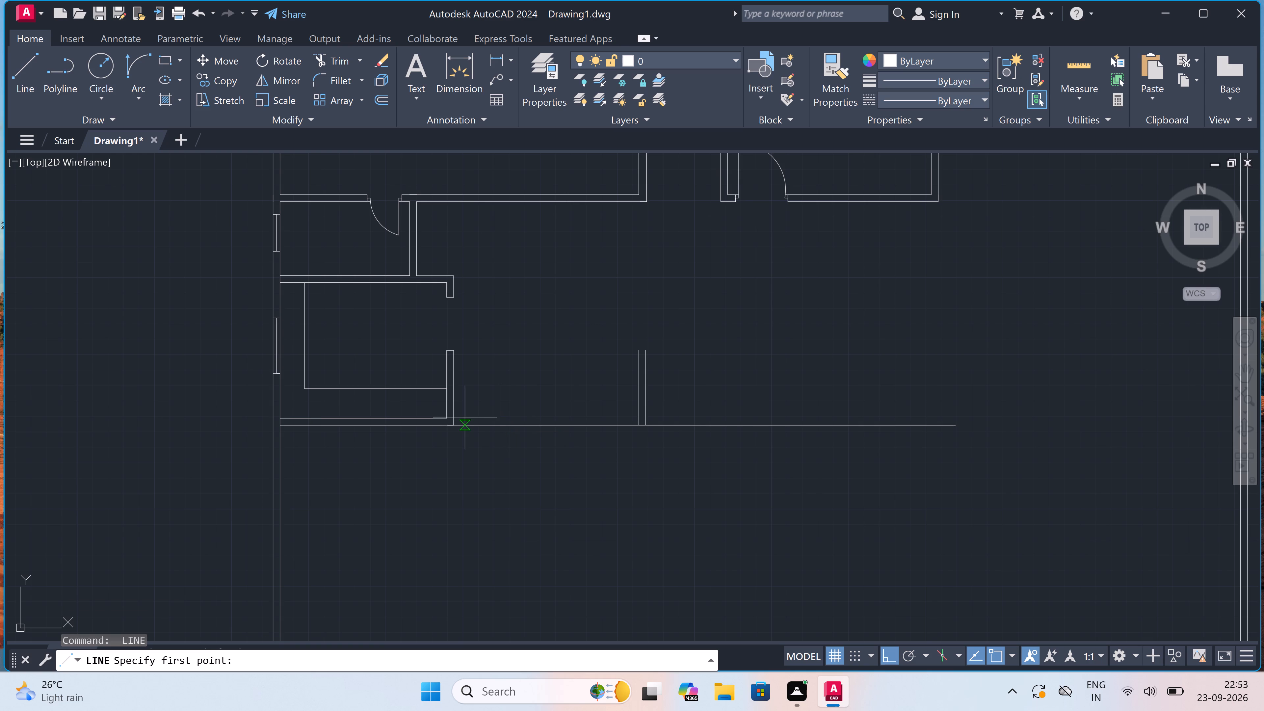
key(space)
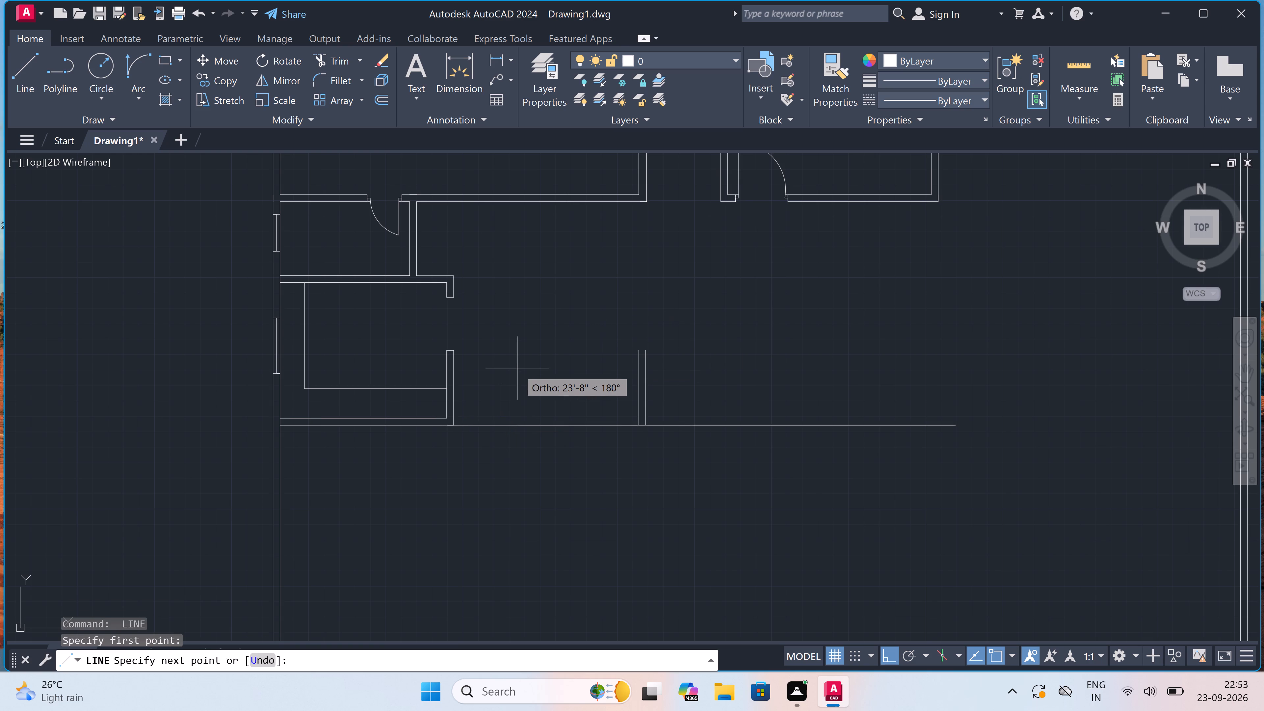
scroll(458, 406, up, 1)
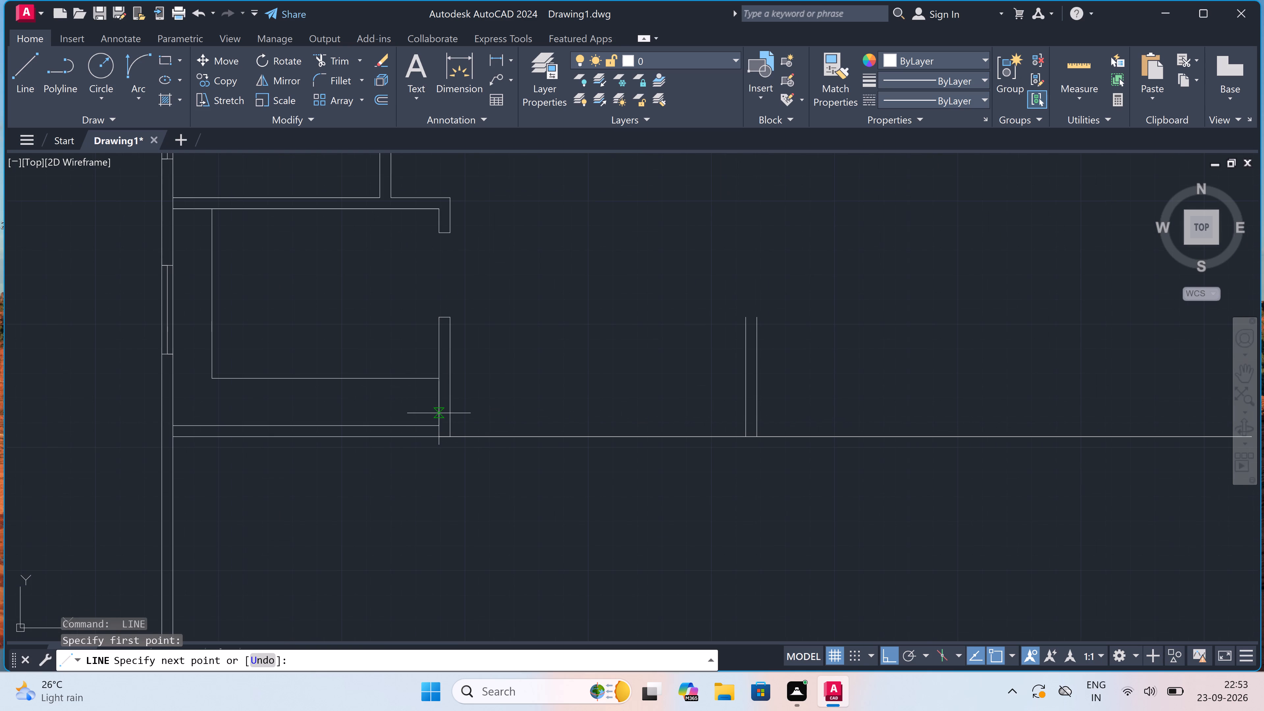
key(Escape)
Draw the bottom wall's inner line about 27.5' to the right from the lower room's inner bottom-right corner.
key(space)
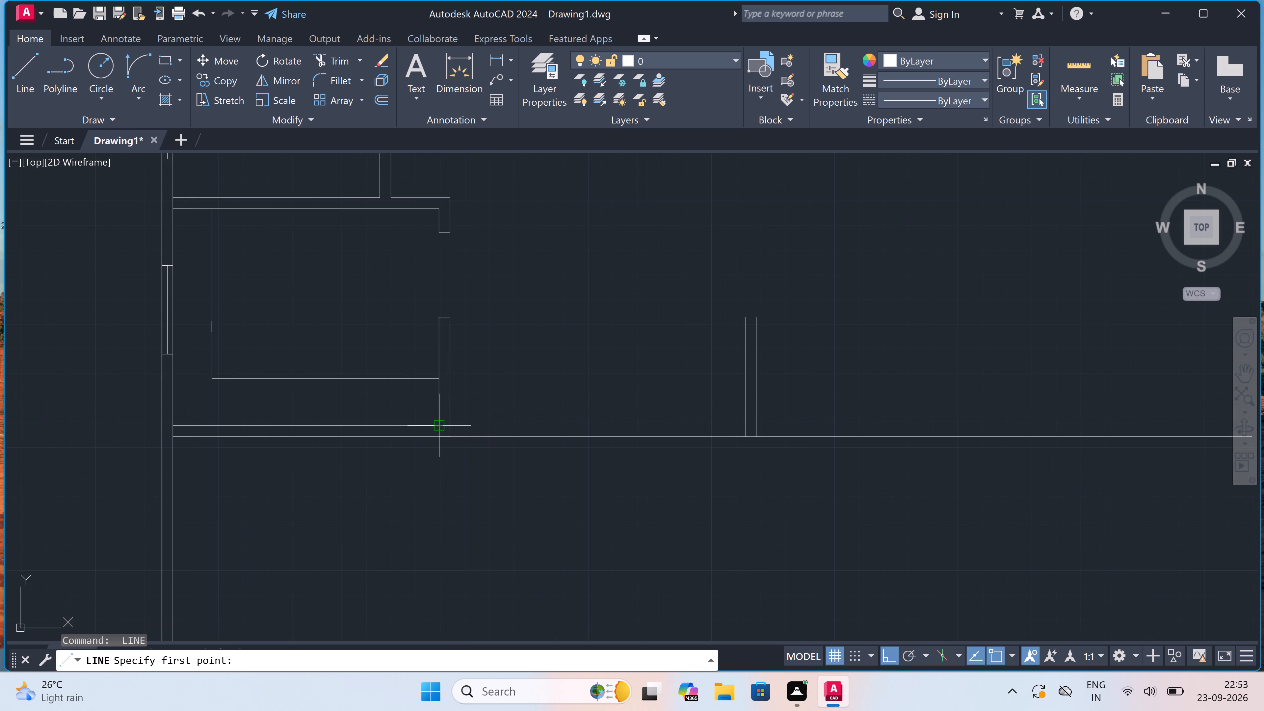
click(437, 423)
scroll(1078, 377, down, 6)
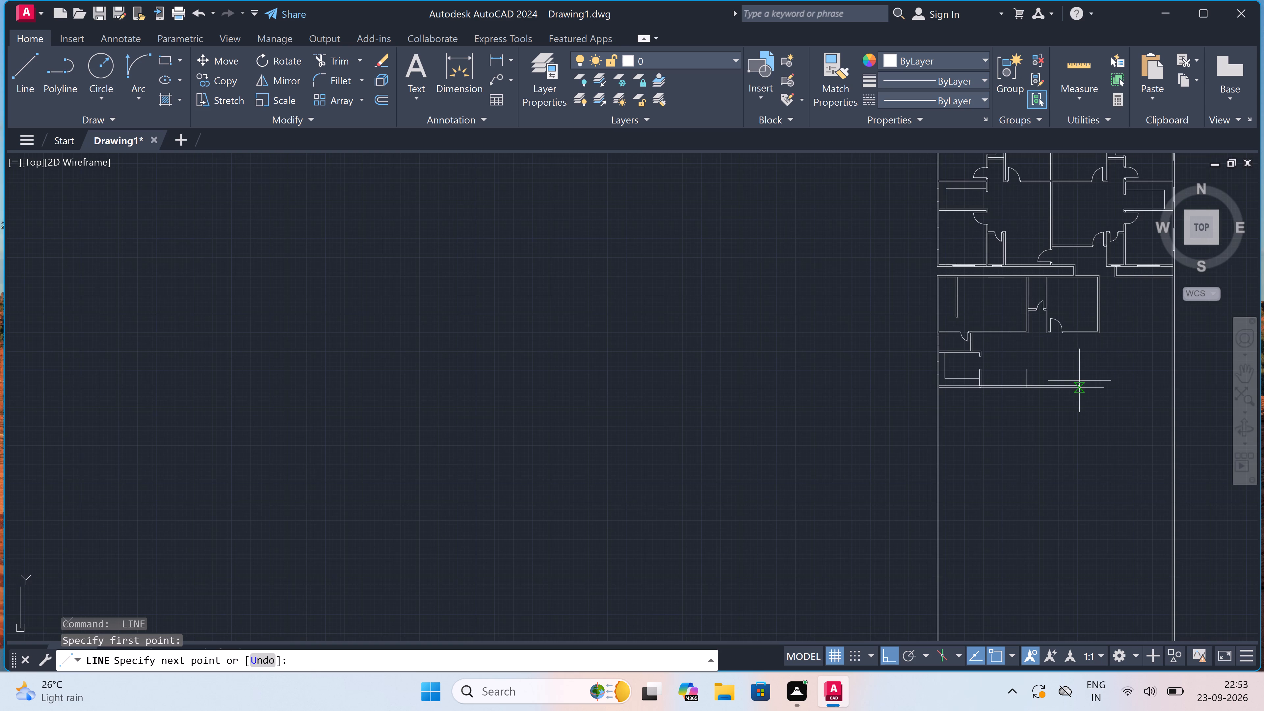
scroll(1119, 374, up, 4)
scroll(1119, 374, down, 6)
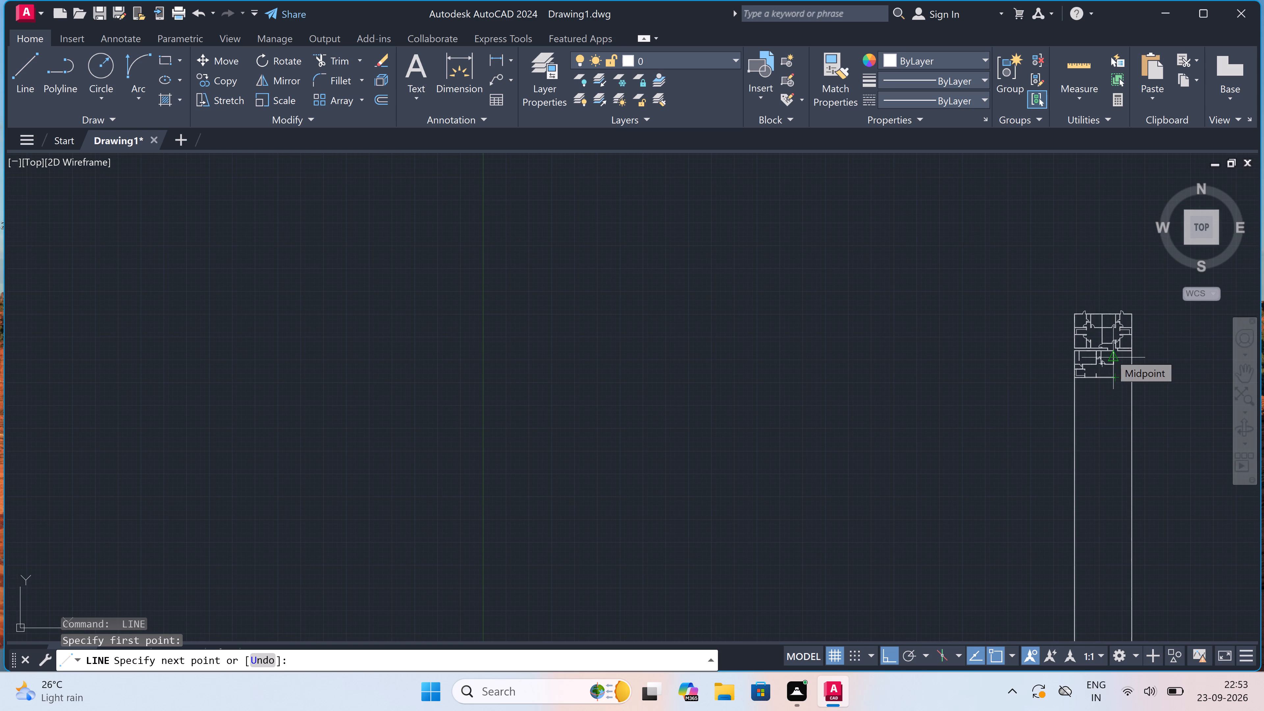
scroll(1118, 366, up, 3)
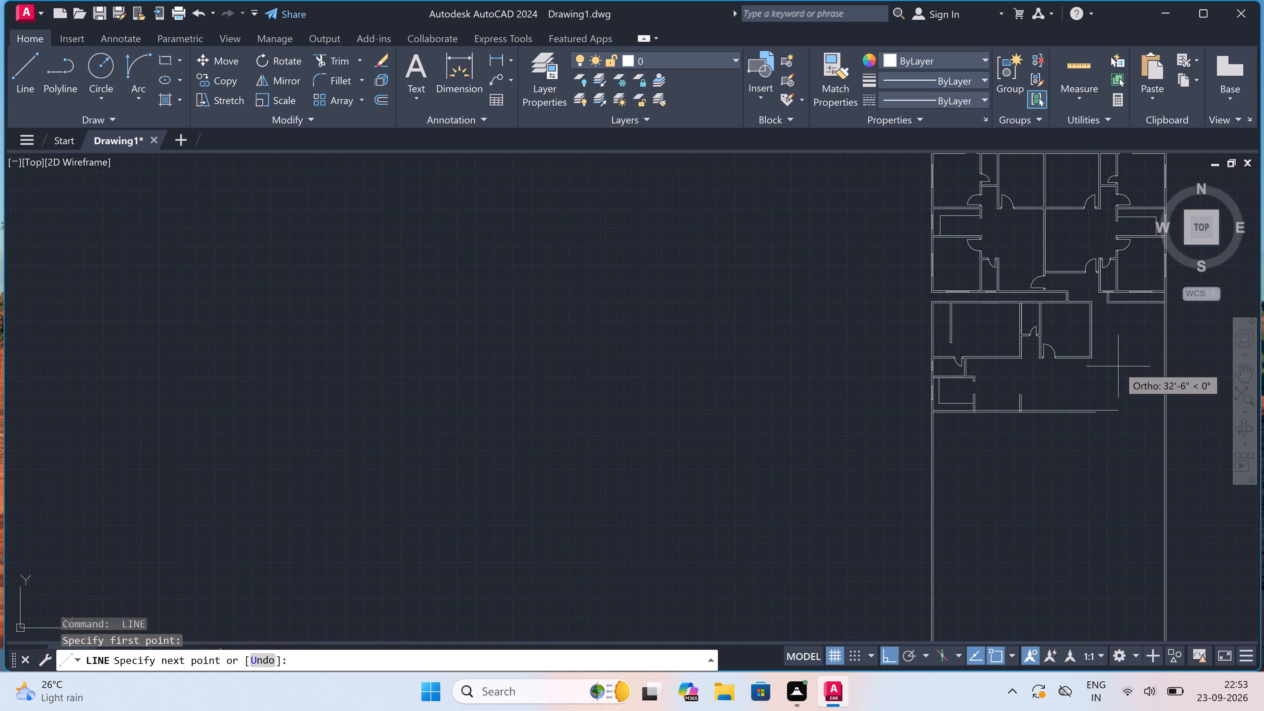
scroll(1106, 405, up, 2)
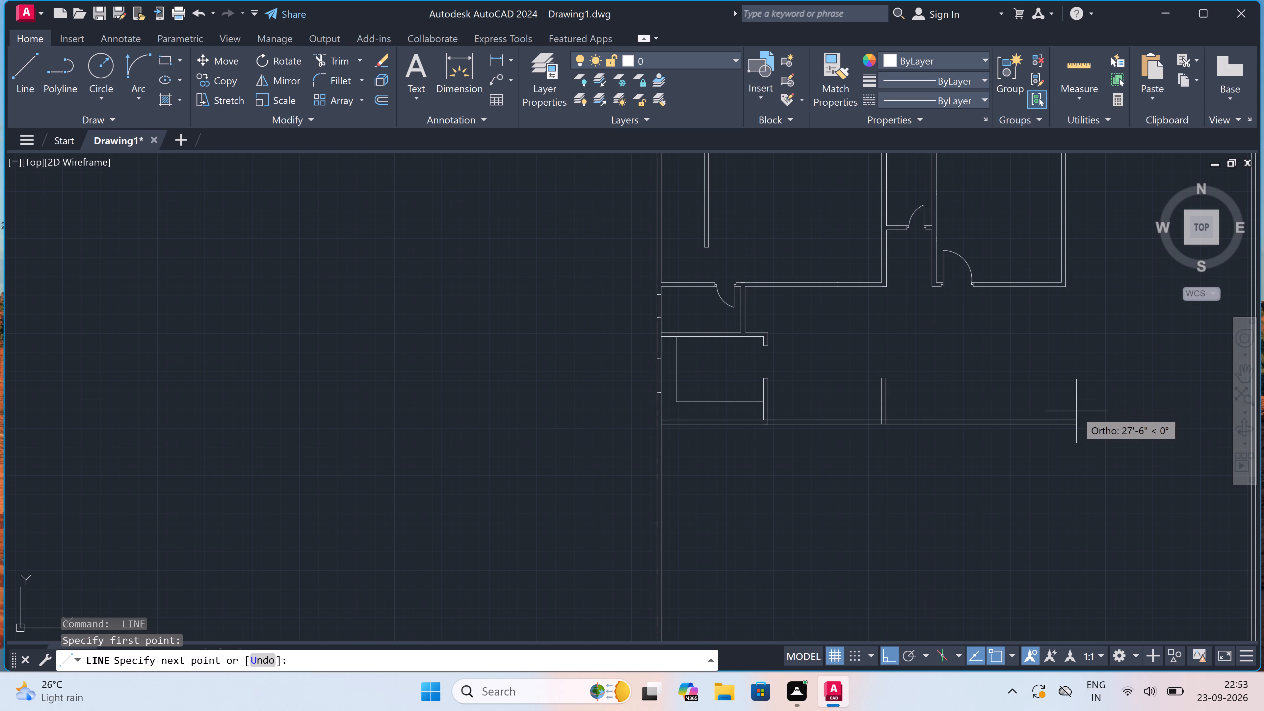
click(1076, 415)
key(Escape)
Draw a vertical line from the bottom-left corner of the upper right room down to the inner line of the extended bottom wall.
scroll(723, 423, down, 3)
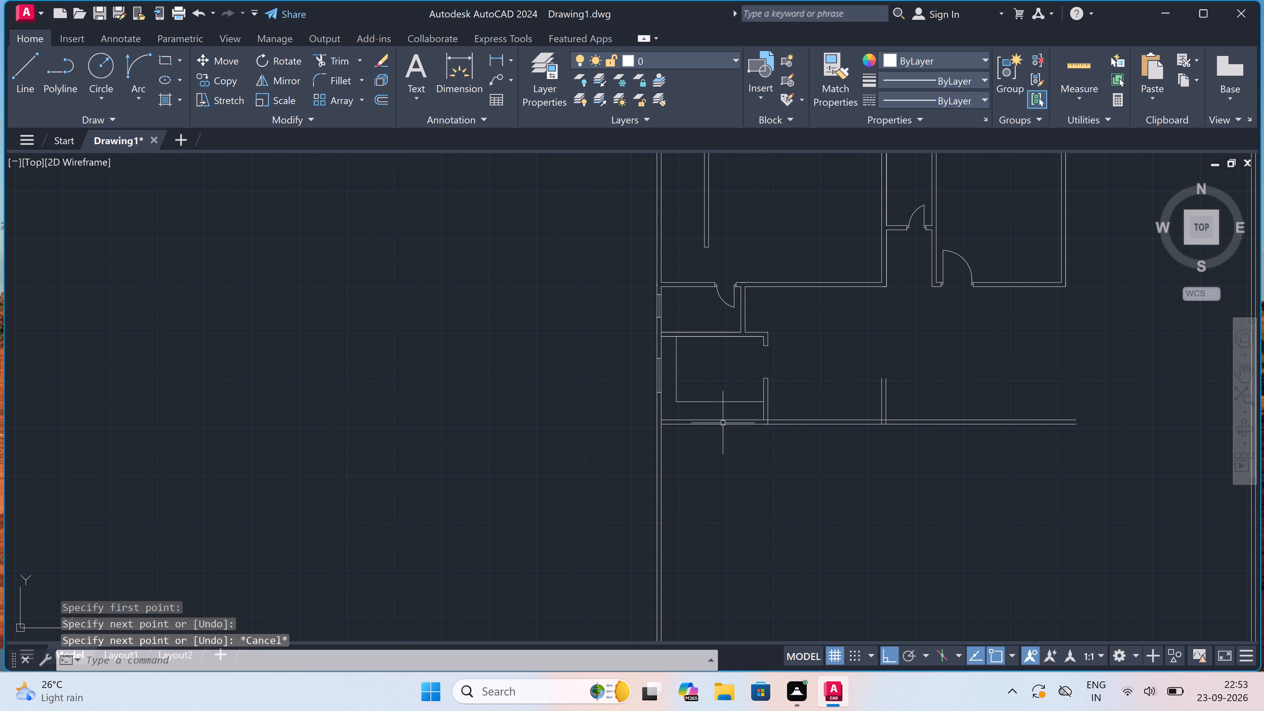
scroll(723, 423, down, 1)
scroll(796, 397, up, 3)
scroll(753, 396, up, 1)
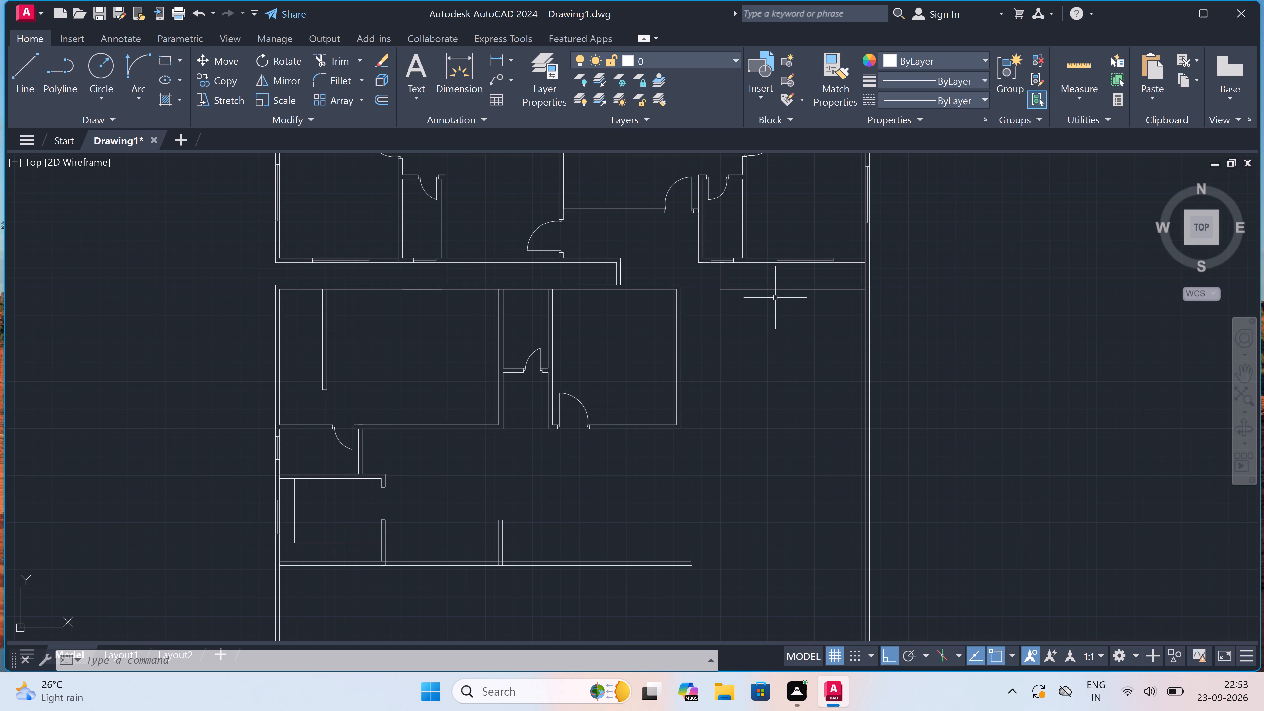
scroll(775, 298, down, 1)
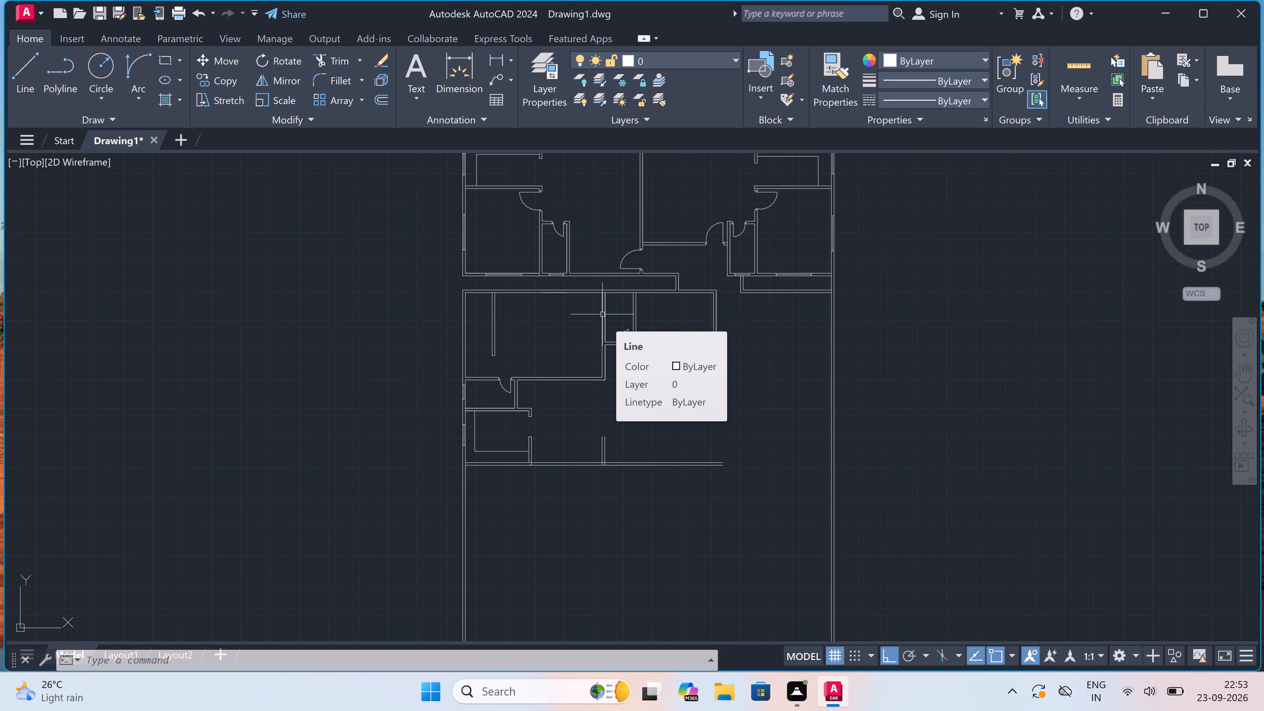
scroll(602, 310, down, 1)
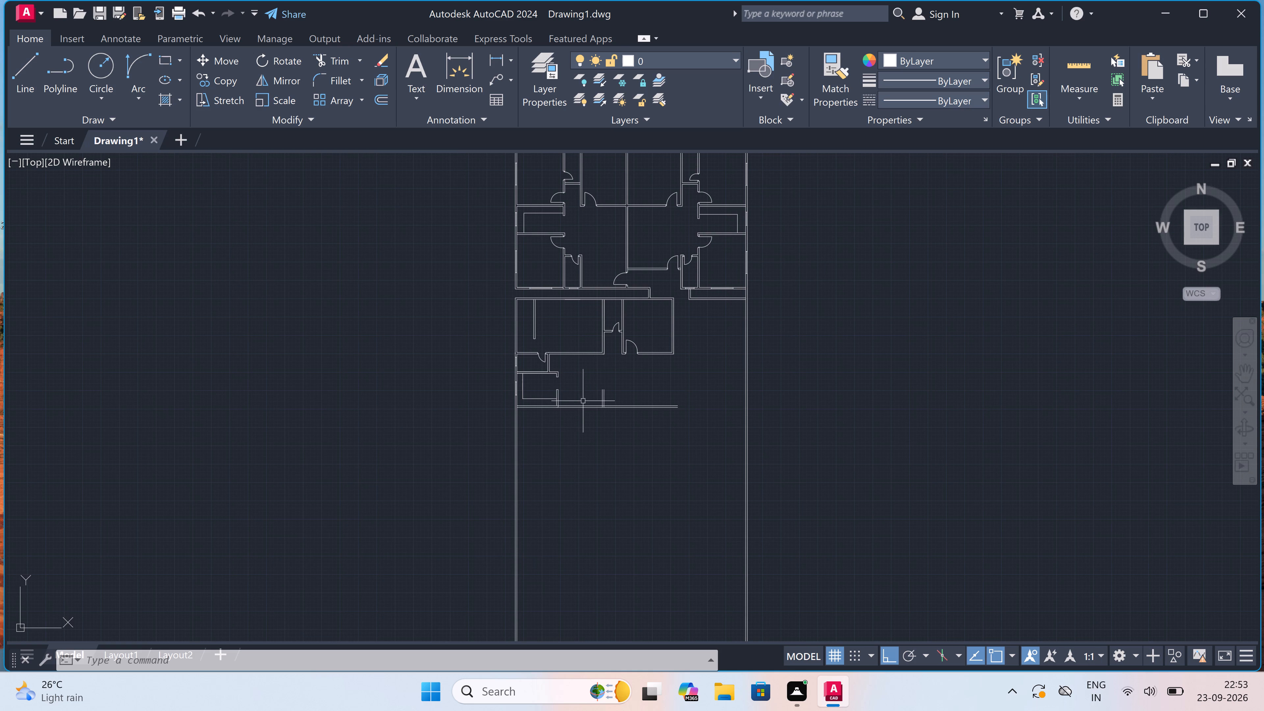
scroll(615, 407, up, 2)
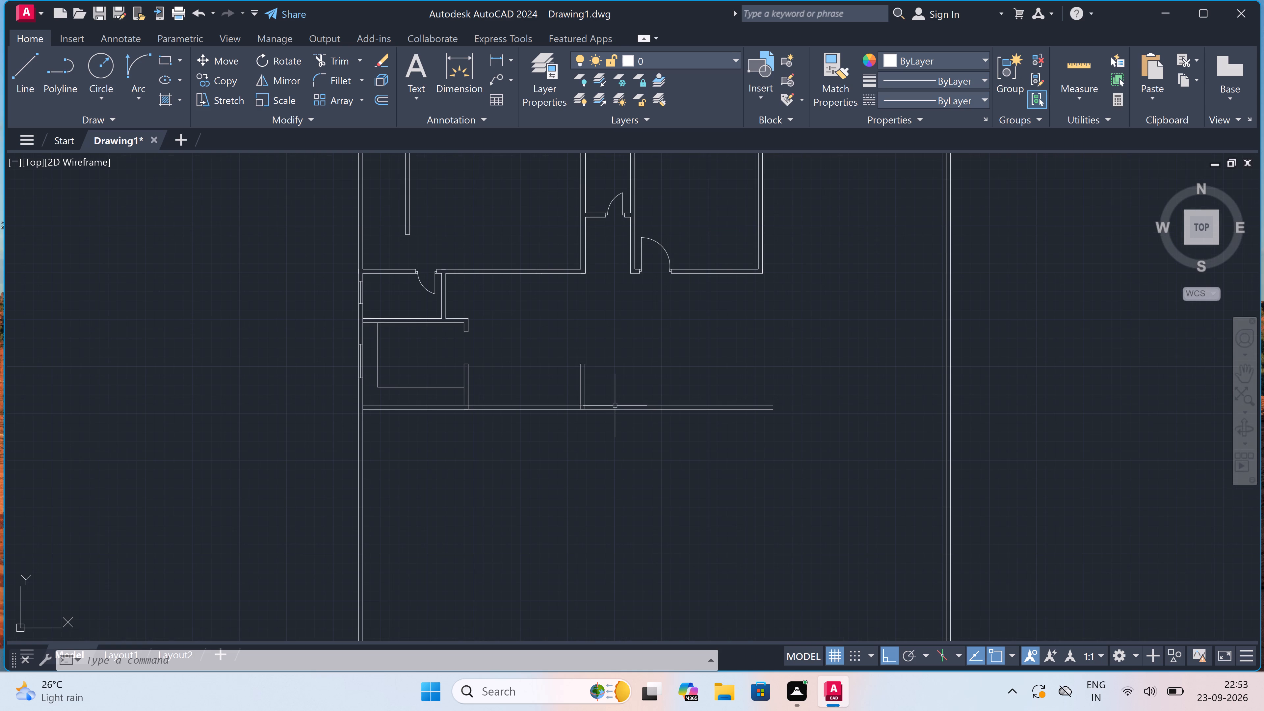
scroll(641, 333, up, 1)
key(space)
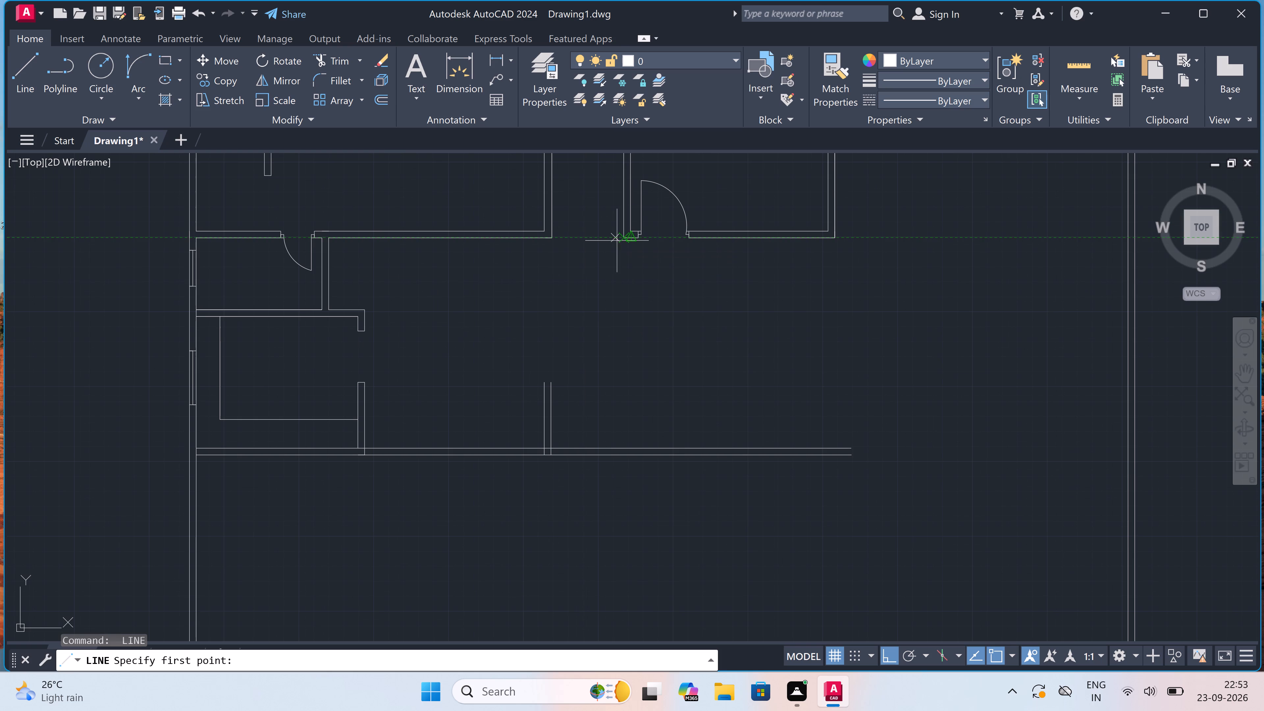
click(619, 238)
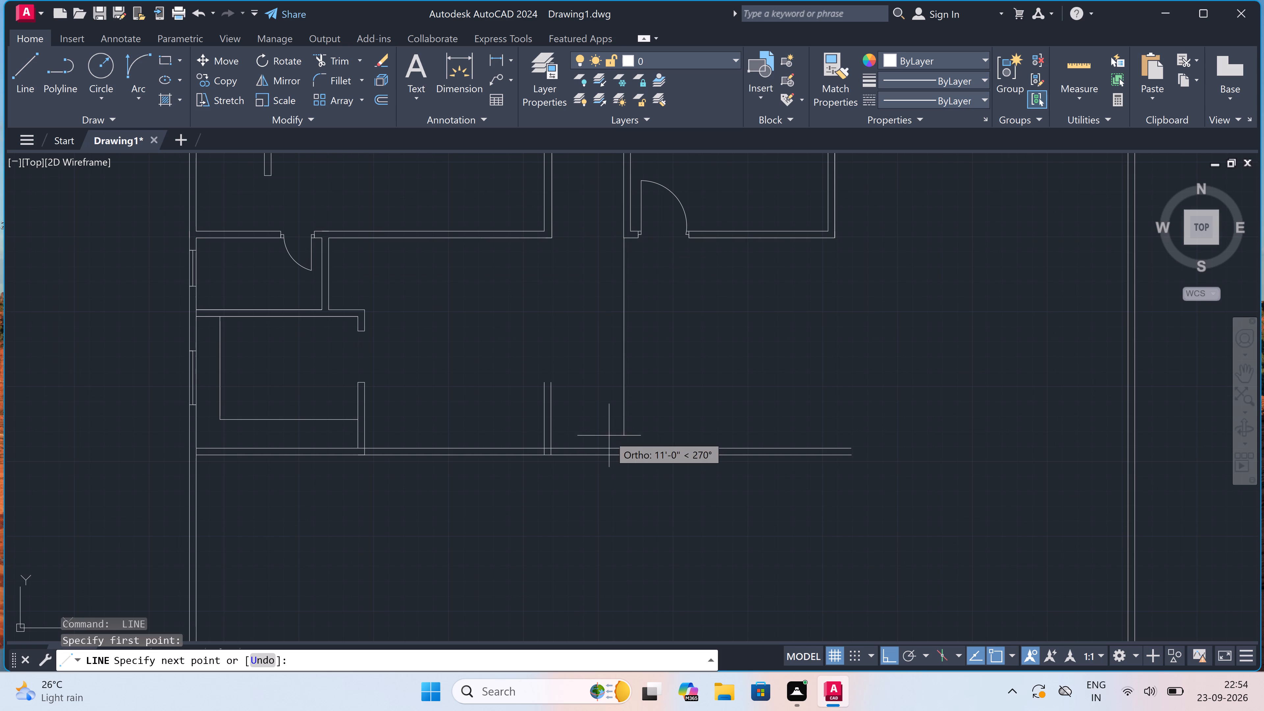
click(620, 449)
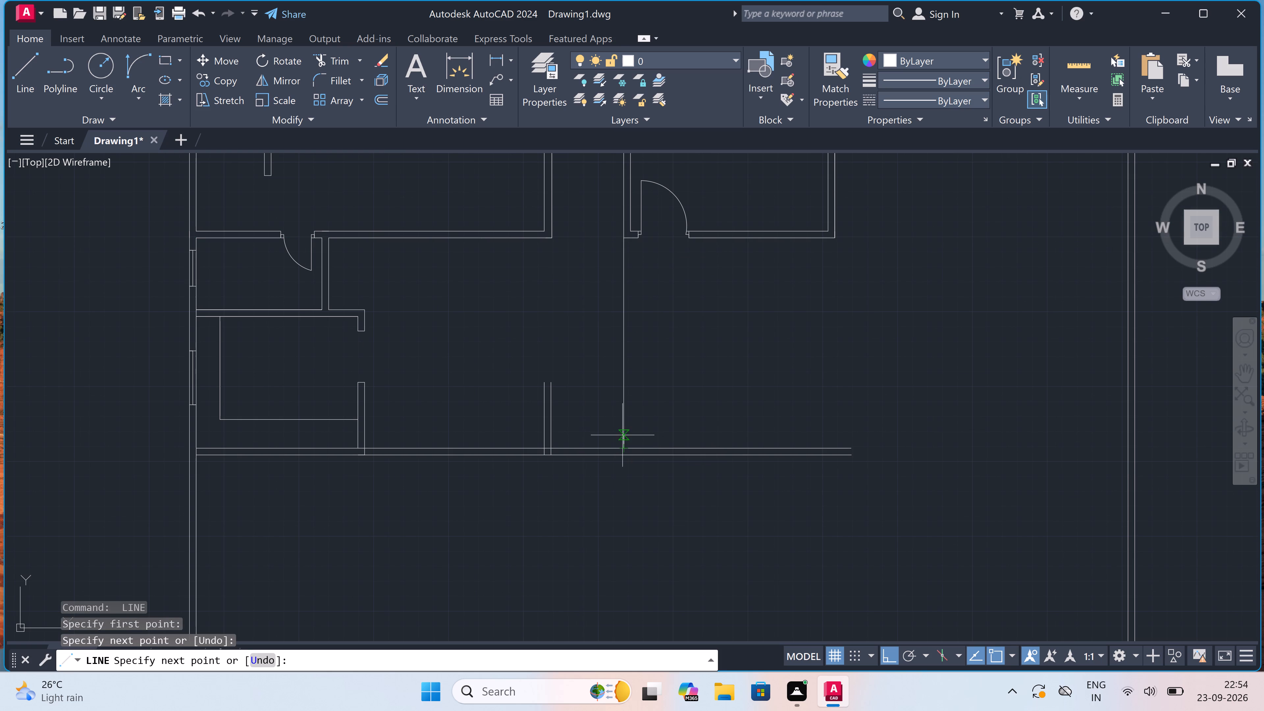
key(Escape)
Draw a vertical line from the upper right room's inner bottom-left corner down to the inner line of the bottom wall.
key(space)
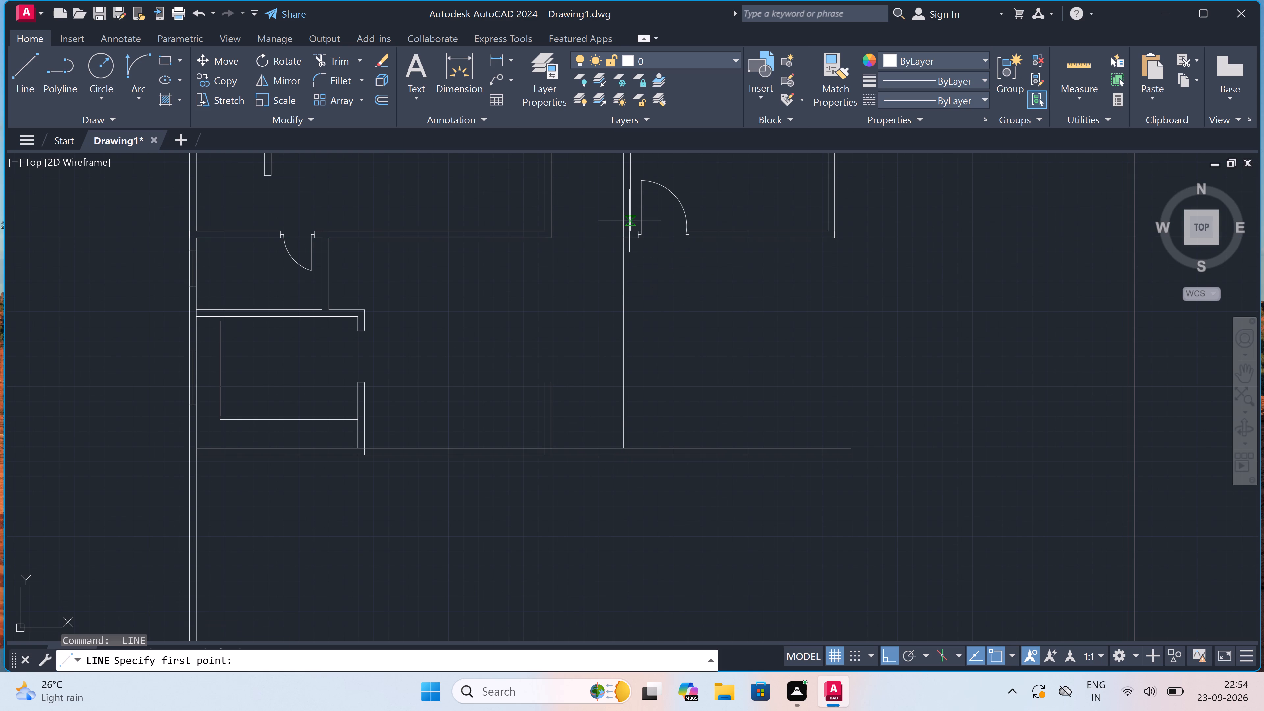
scroll(630, 235, up, 2)
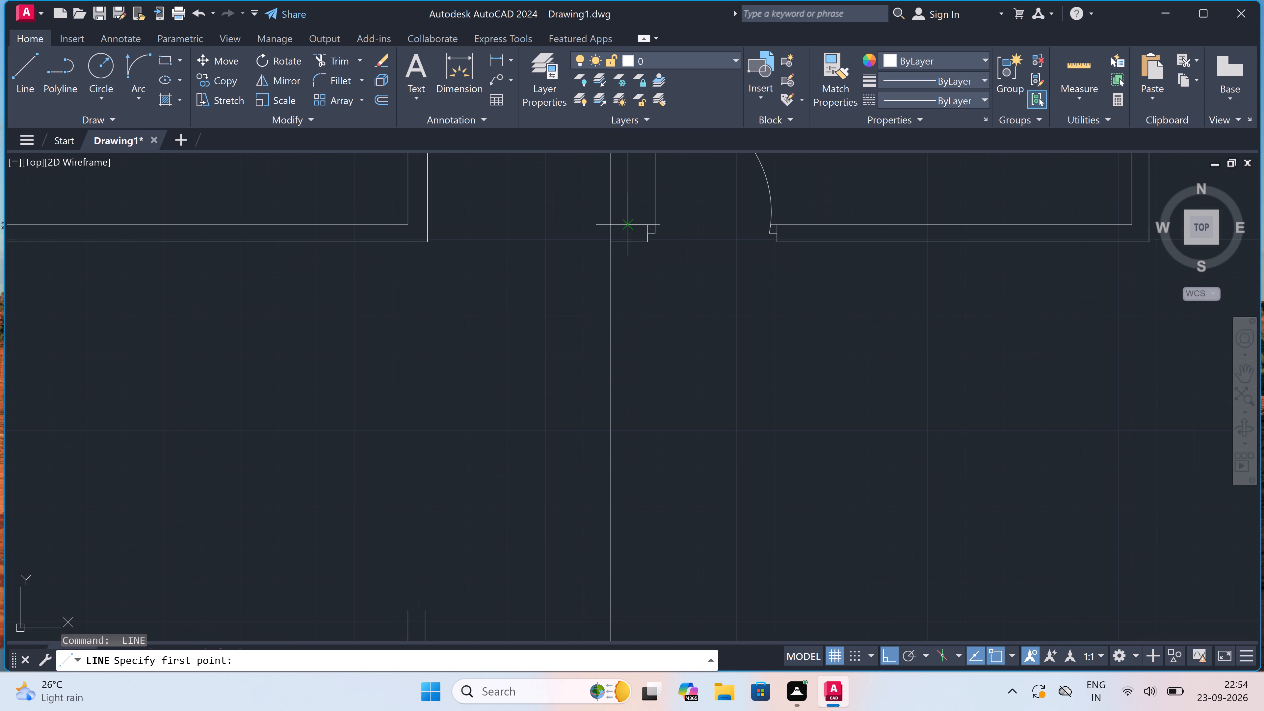
drag(625, 222, 621, 239)
scroll(598, 358, down, 3)
scroll(595, 455, up, 2)
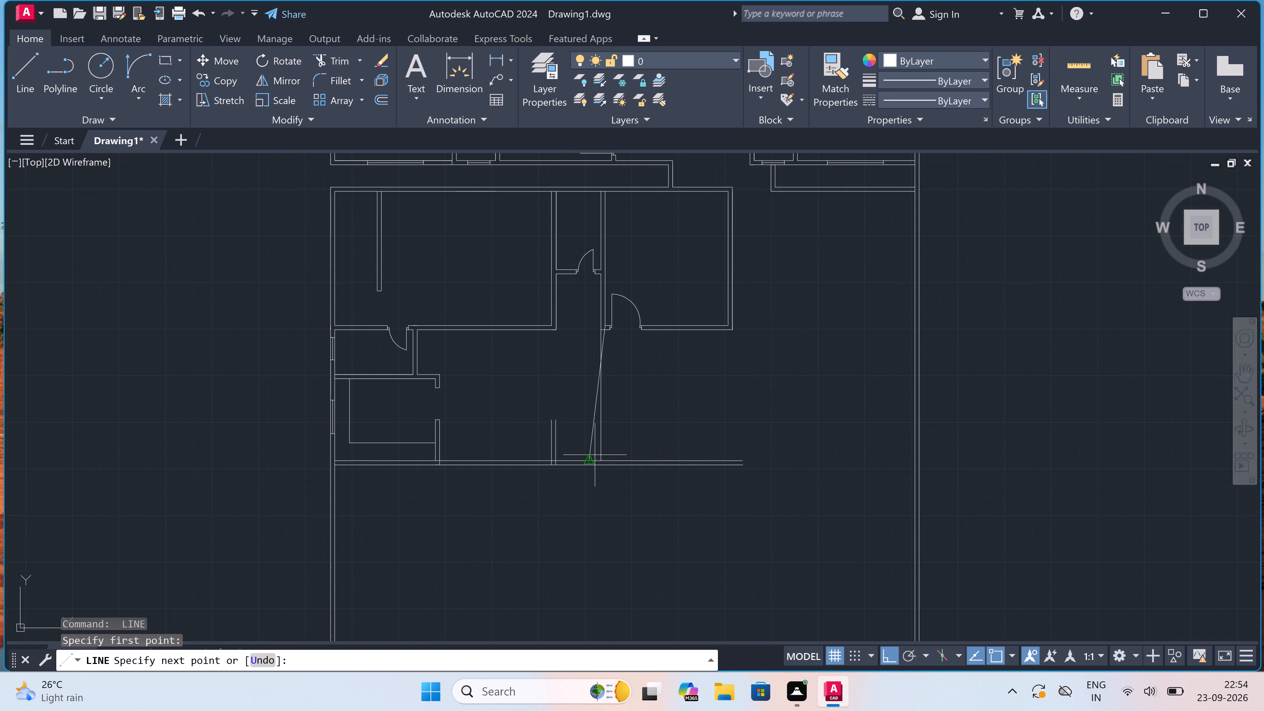
click(616, 468)
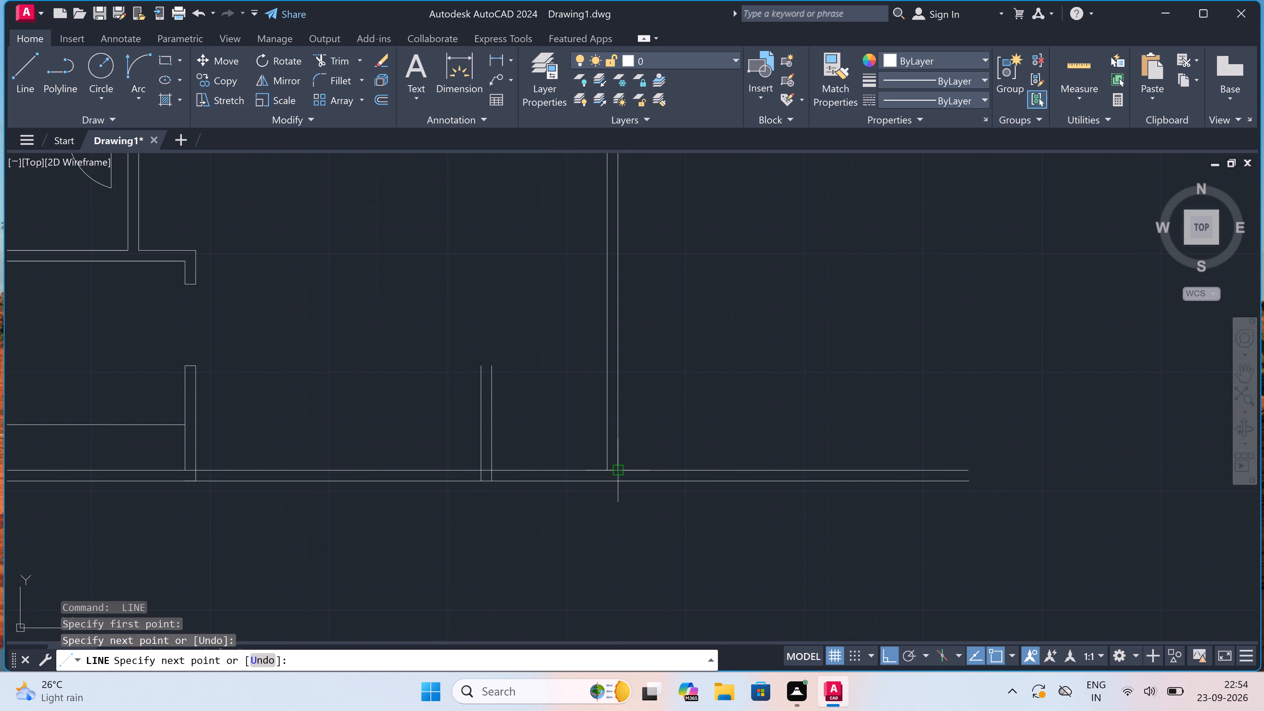
key(Escape)
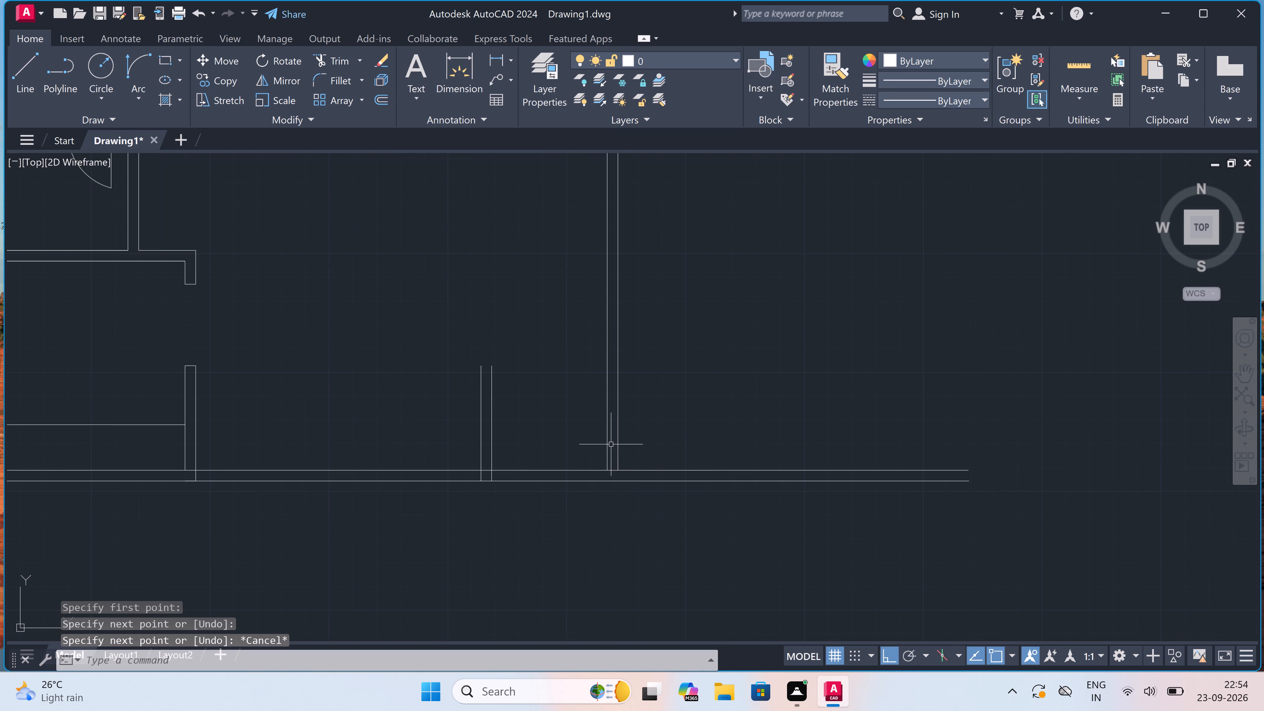
Draw a short horizontal line across the new vertical wall, partway between the upper right room and the bottom wall.
scroll(611, 444, down, 2)
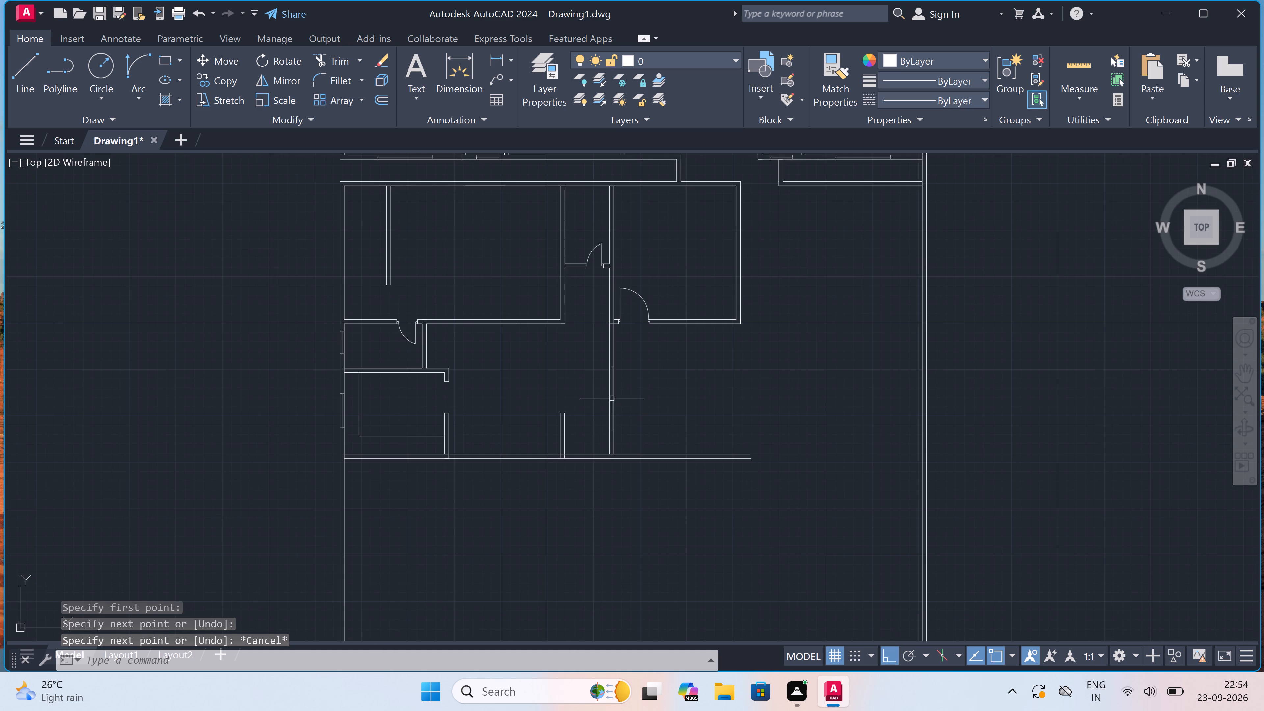
scroll(619, 389, up, 3)
scroll(614, 374, down, 2)
key(space)
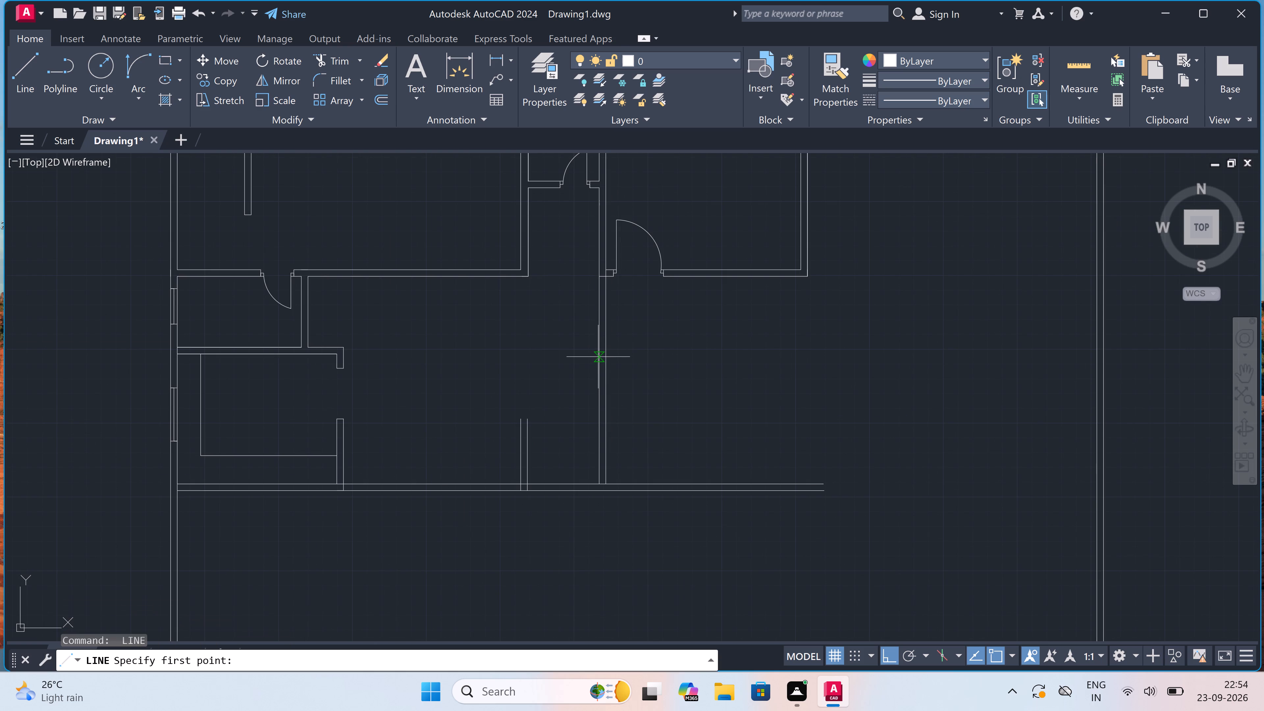
double_click(599, 353)
click(606, 354)
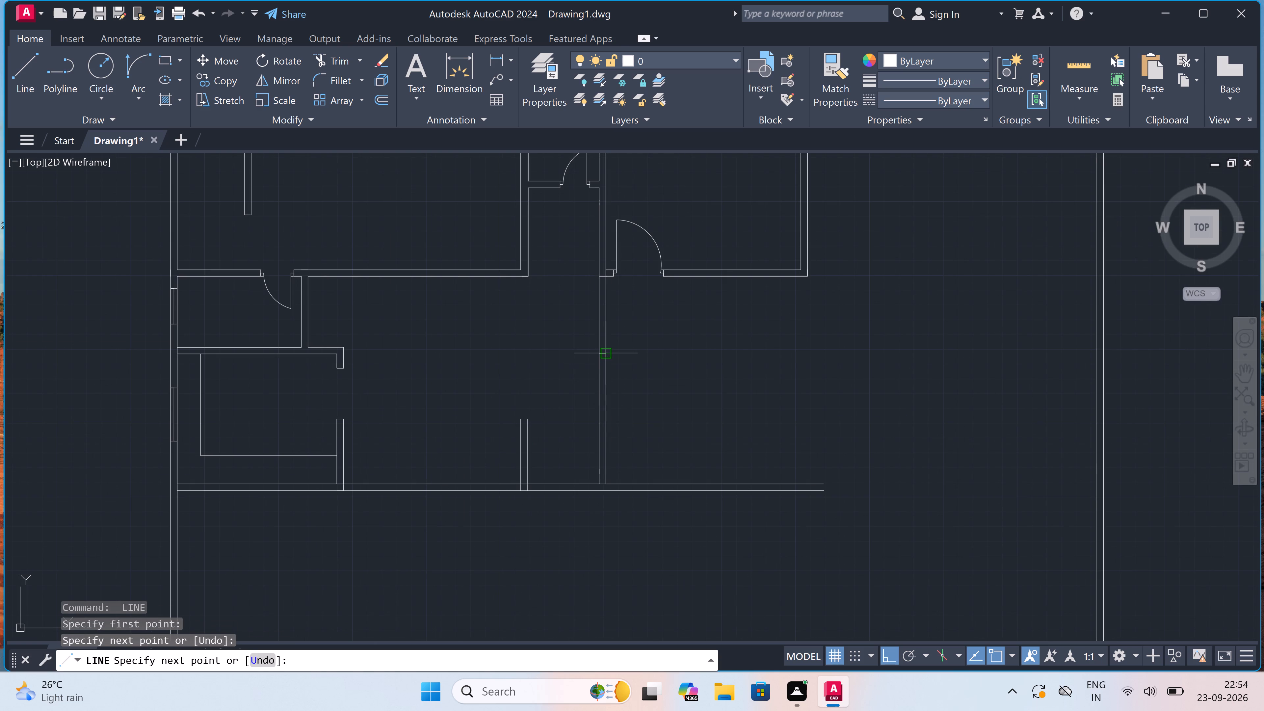
key(Escape)
Trim both lines of the new vertical wall between the upper right room and the short cross line.
key(t)
key(r)
key(space)
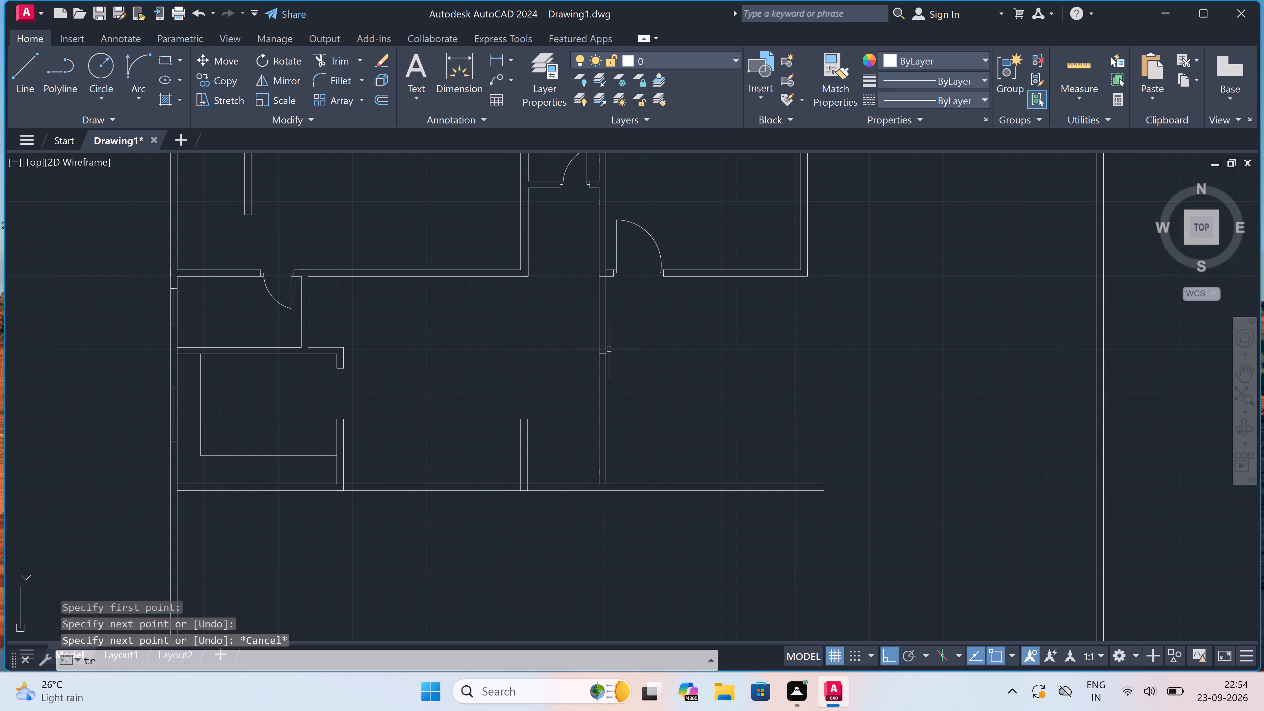
click(632, 330)
click(584, 321)
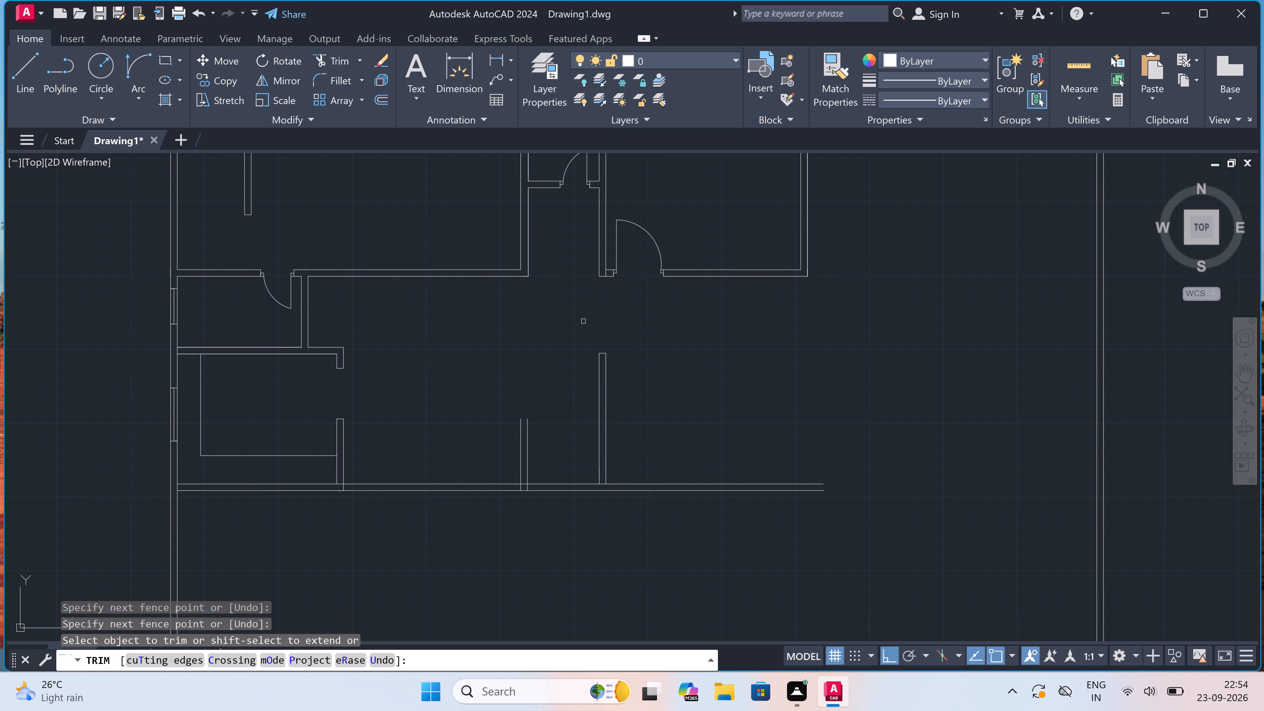
key(Escape)
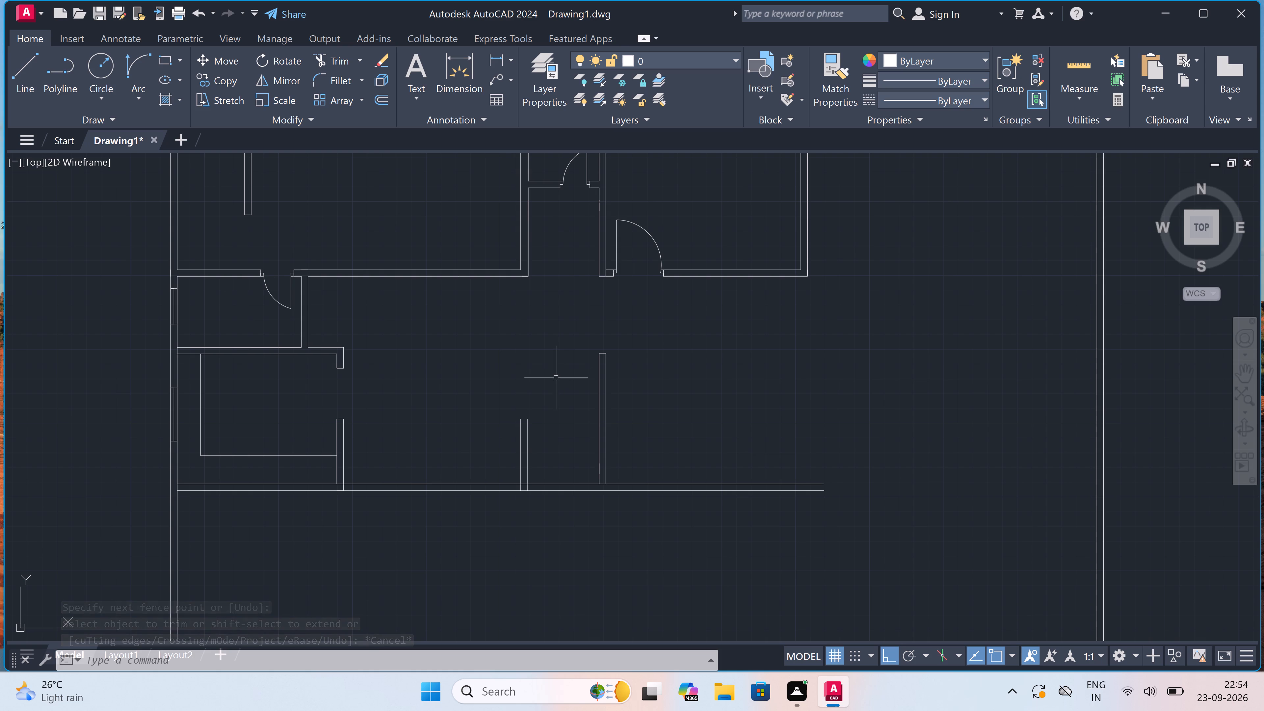
Delete the short pair of vertical wall lines rising from the bottom wall, left of the trimmed wall.
click(549, 420)
double_click(492, 436)
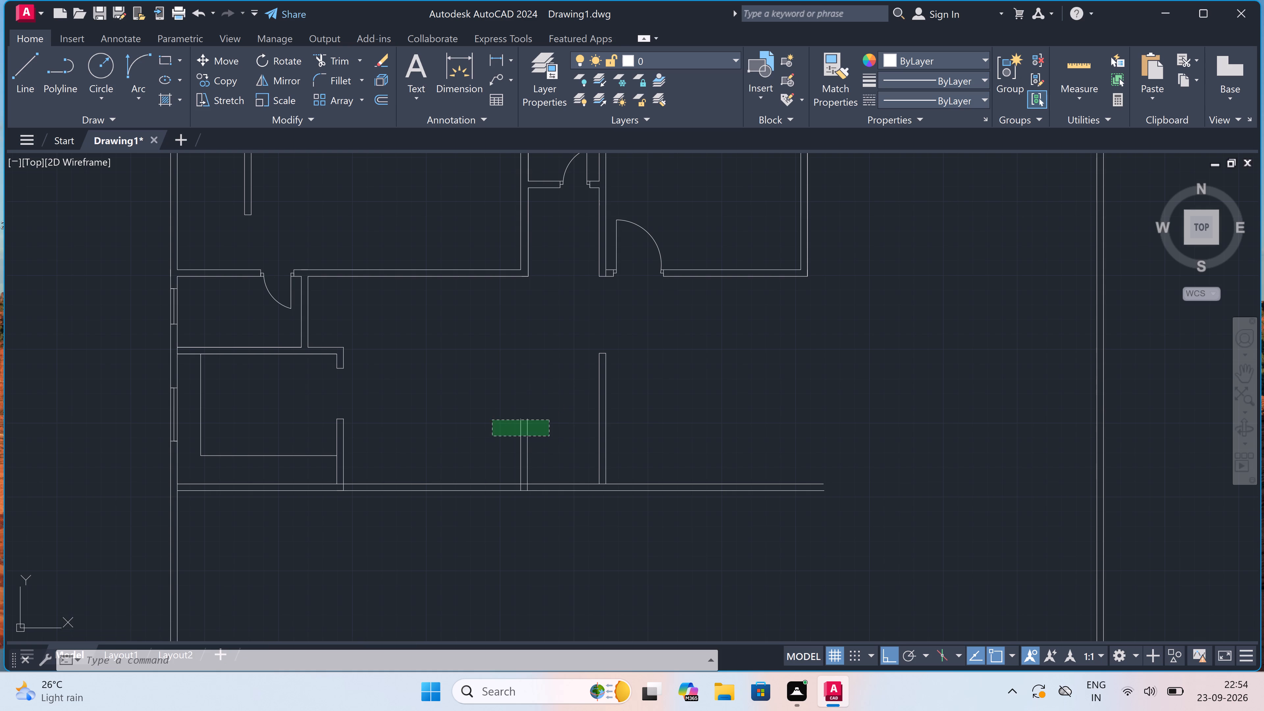
key(Delete)
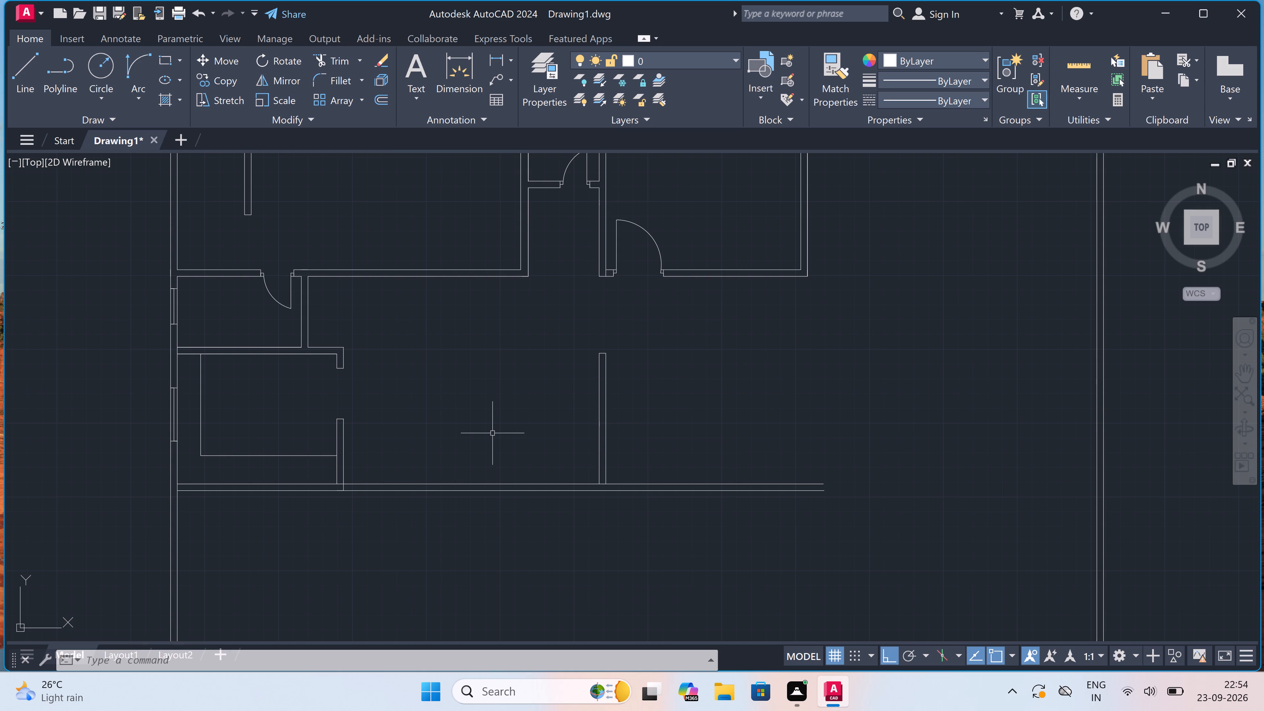
Draw a jamb across the upper left room's bottom wall near its right corner, with a 2" stop and a 3' upward door leaf.
scroll(496, 425, down, 3)
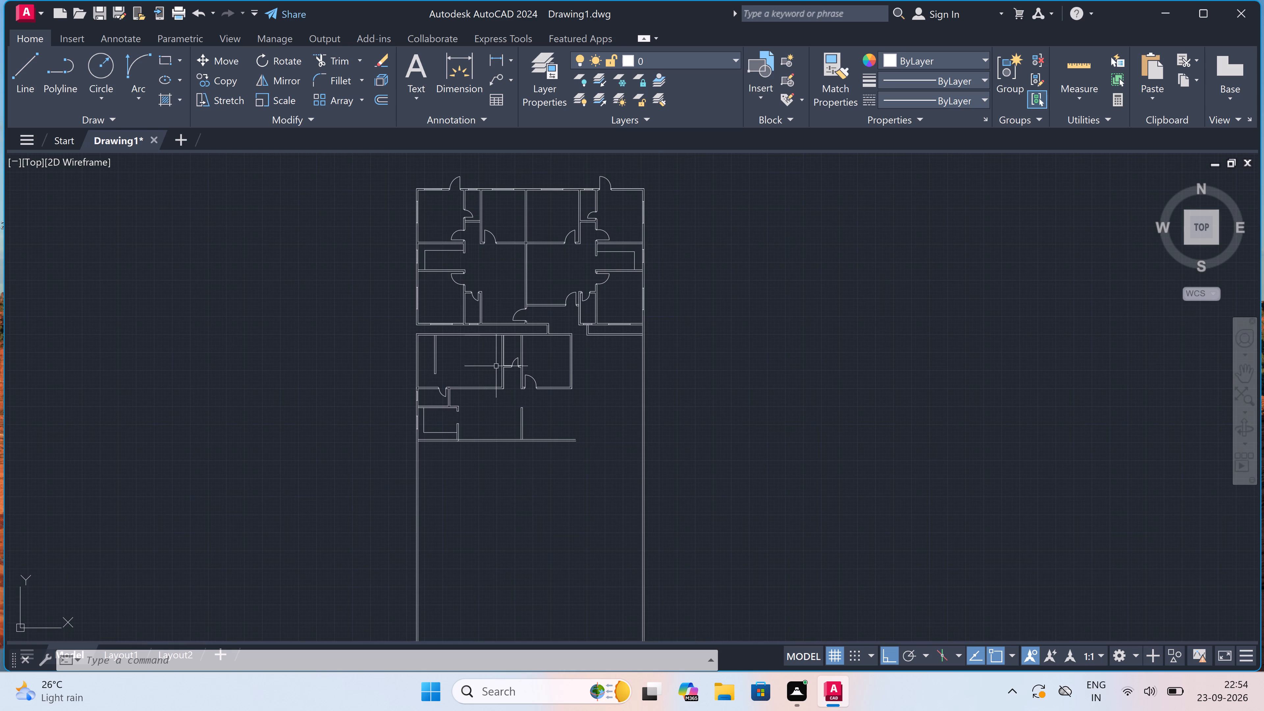
scroll(482, 382, up, 3)
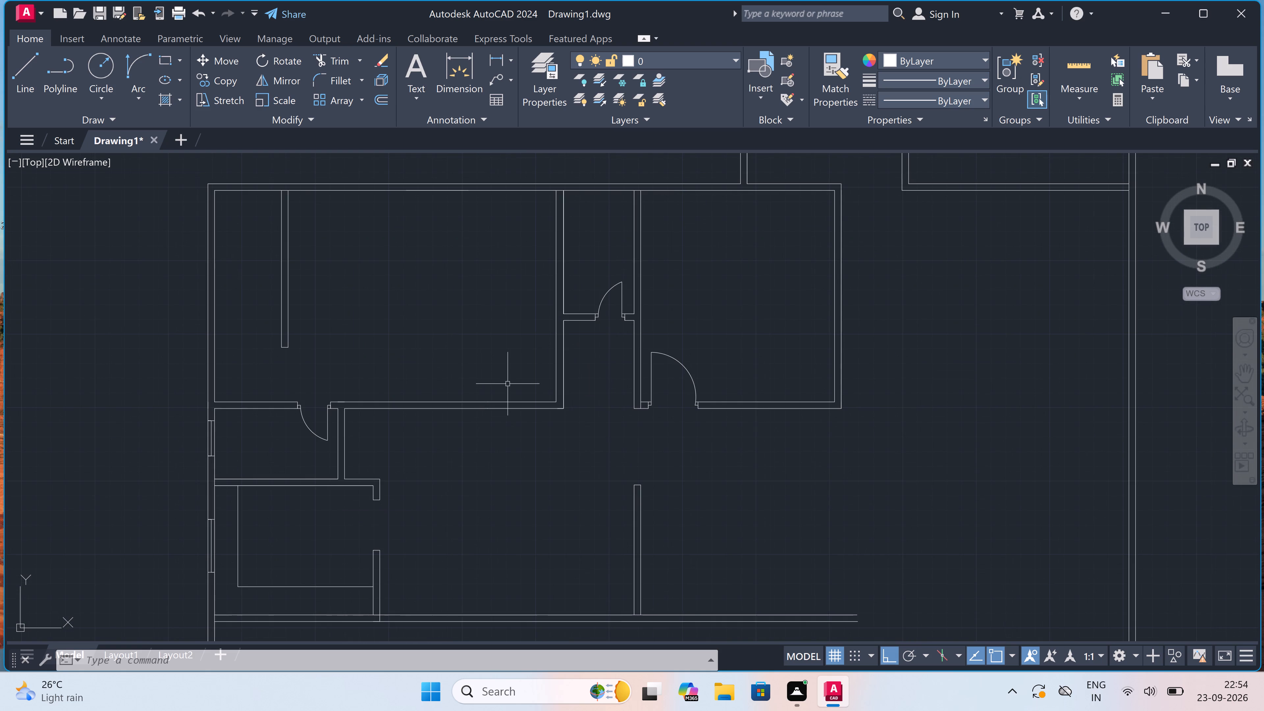
scroll(523, 388, up, 1)
text(l)
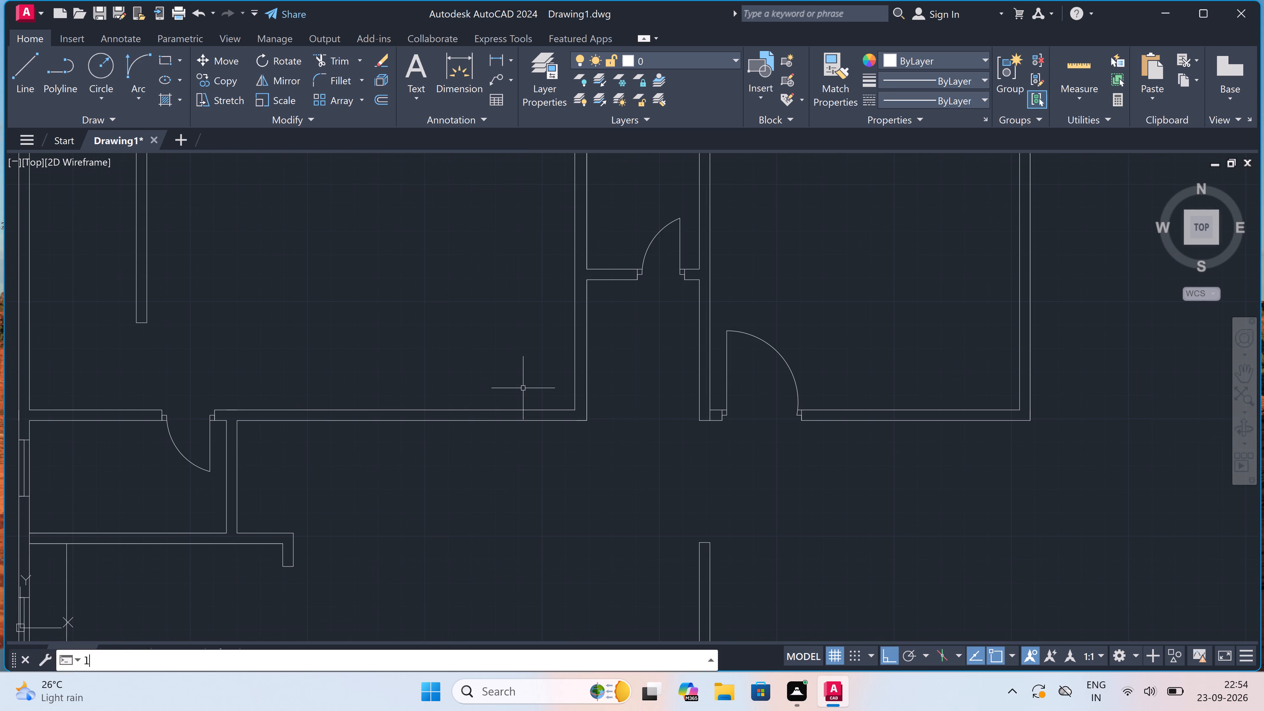
key(space)
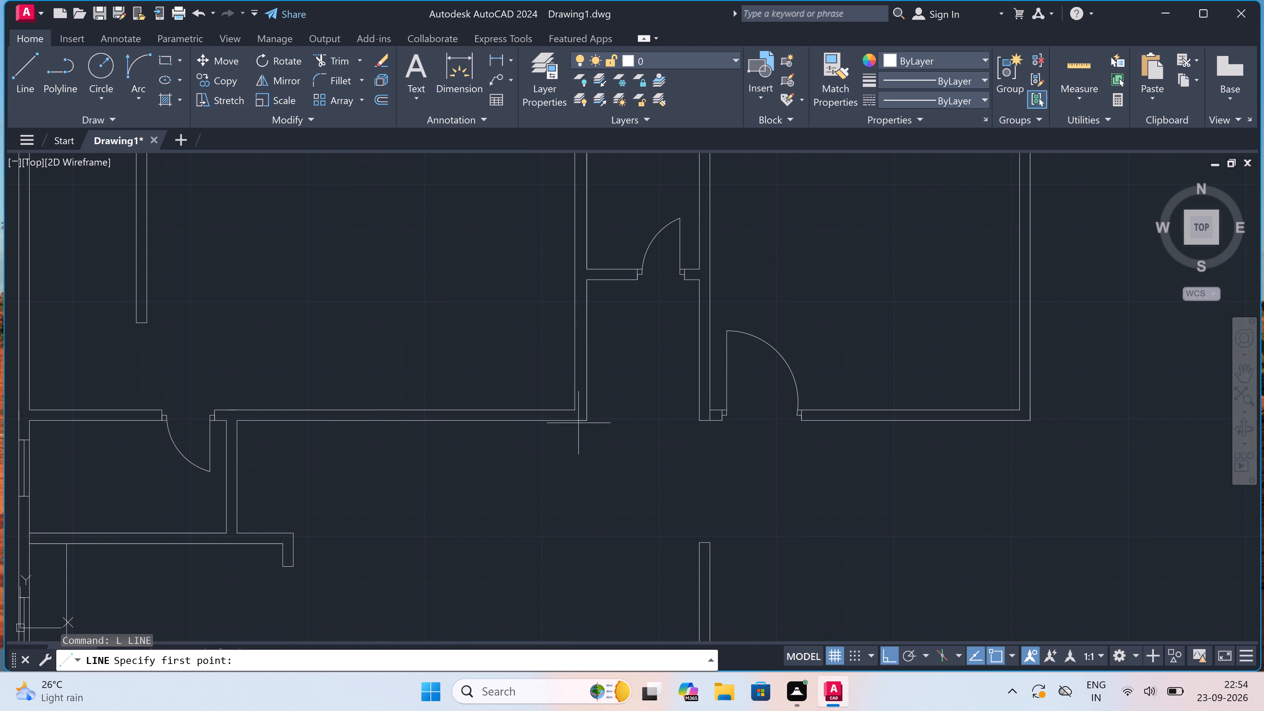
scroll(560, 408, up, 1)
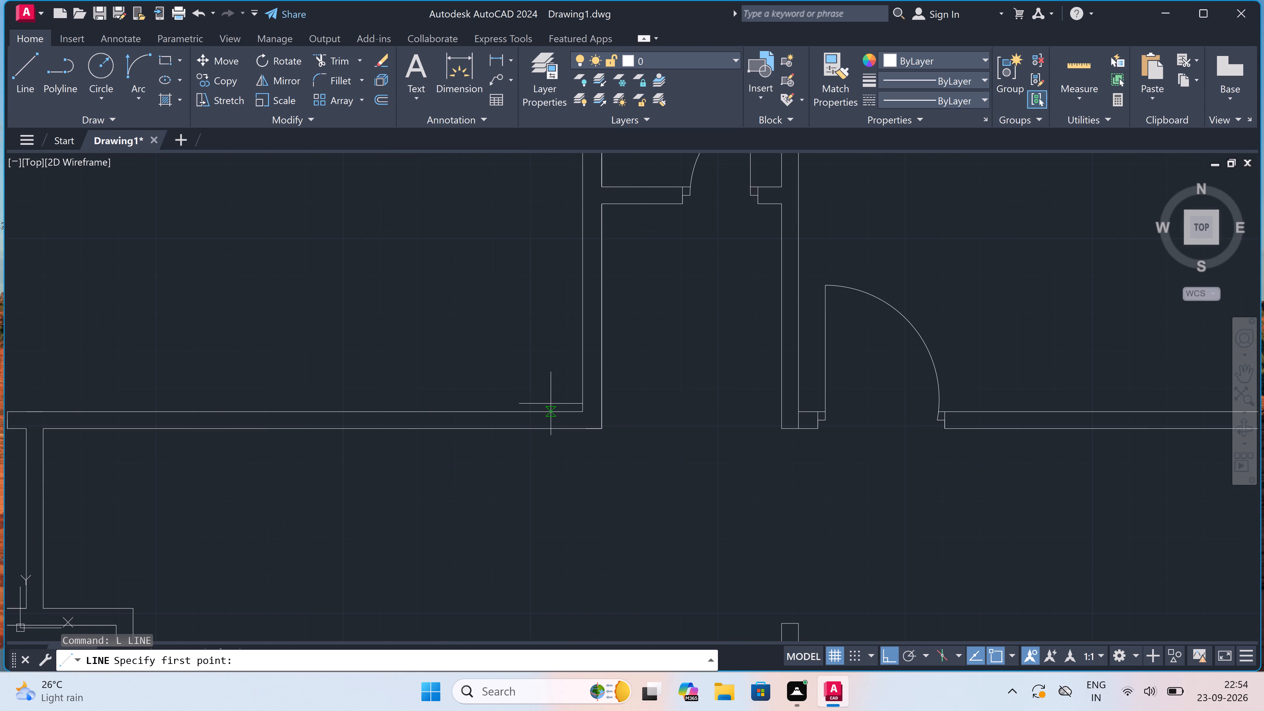
click(552, 413)
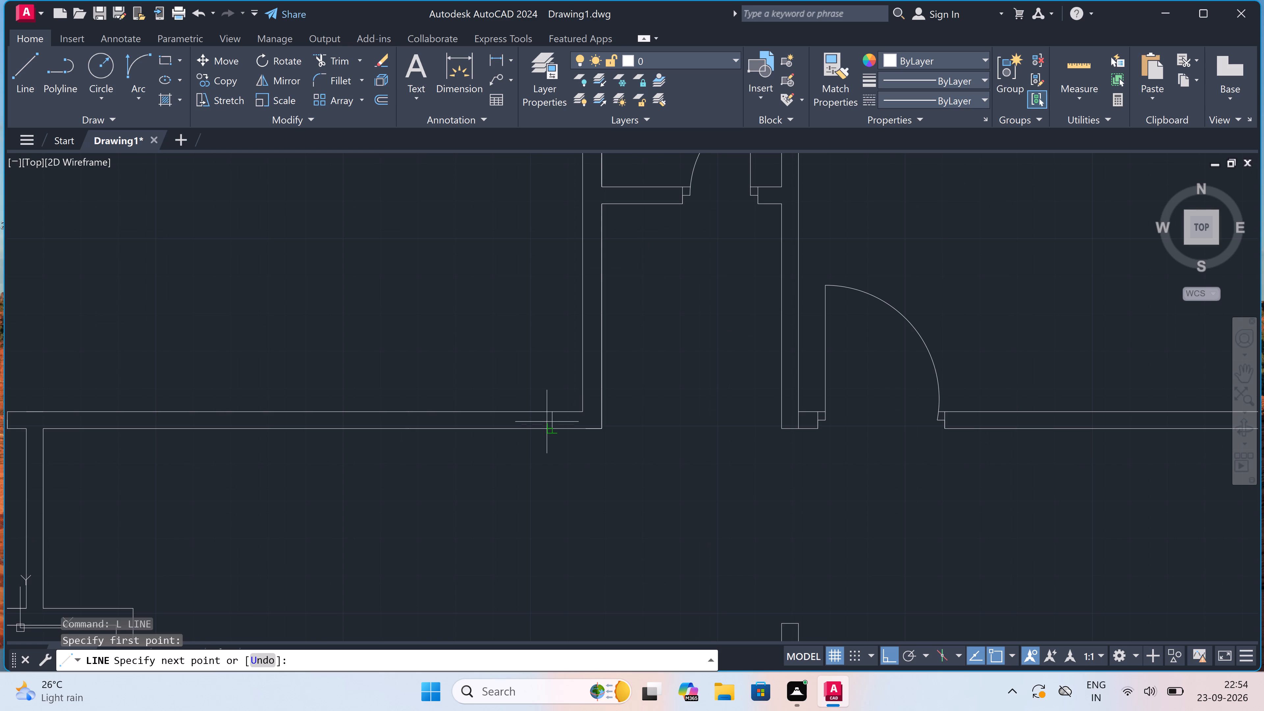
click(548, 426)
scroll(548, 420, up, 3)
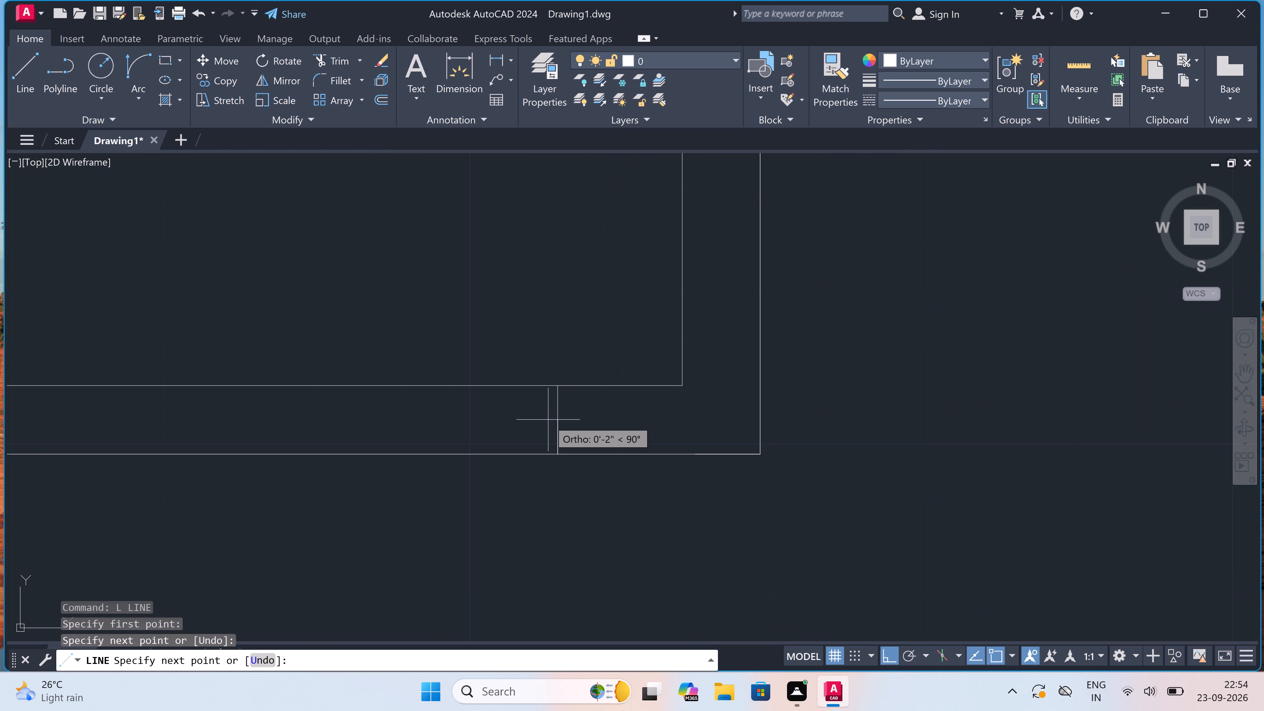
click(558, 416)
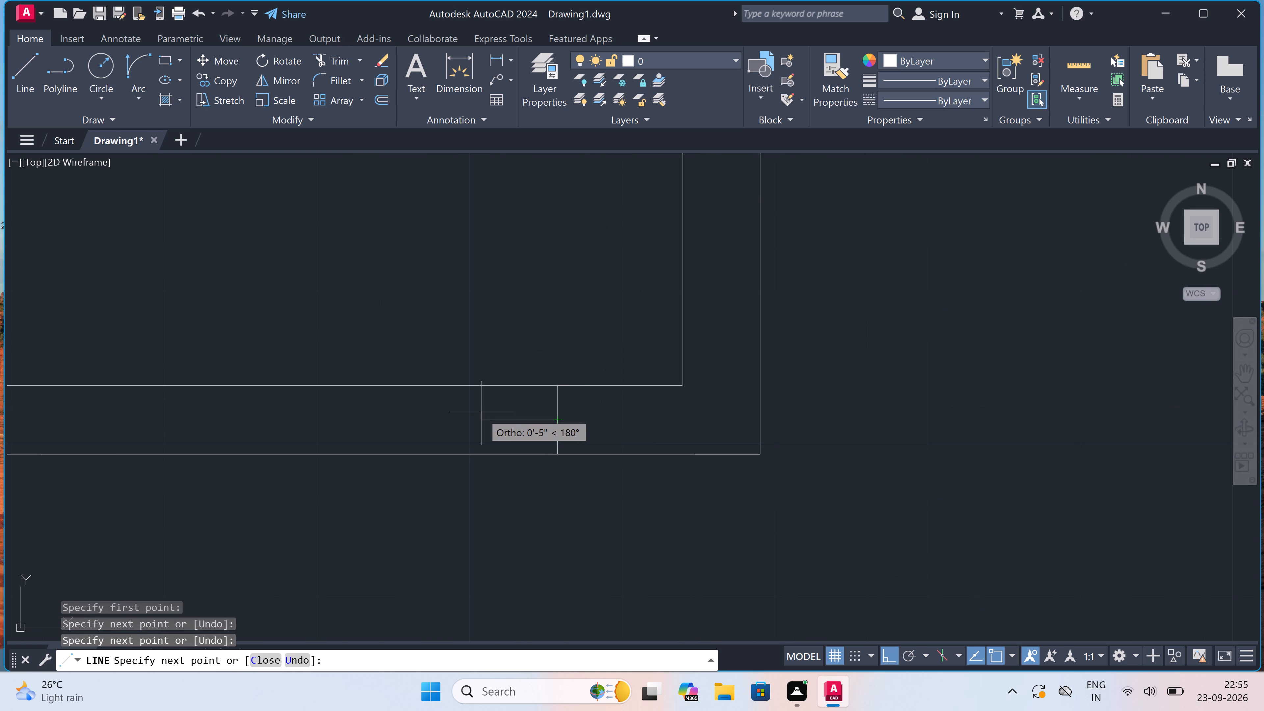
key(2)
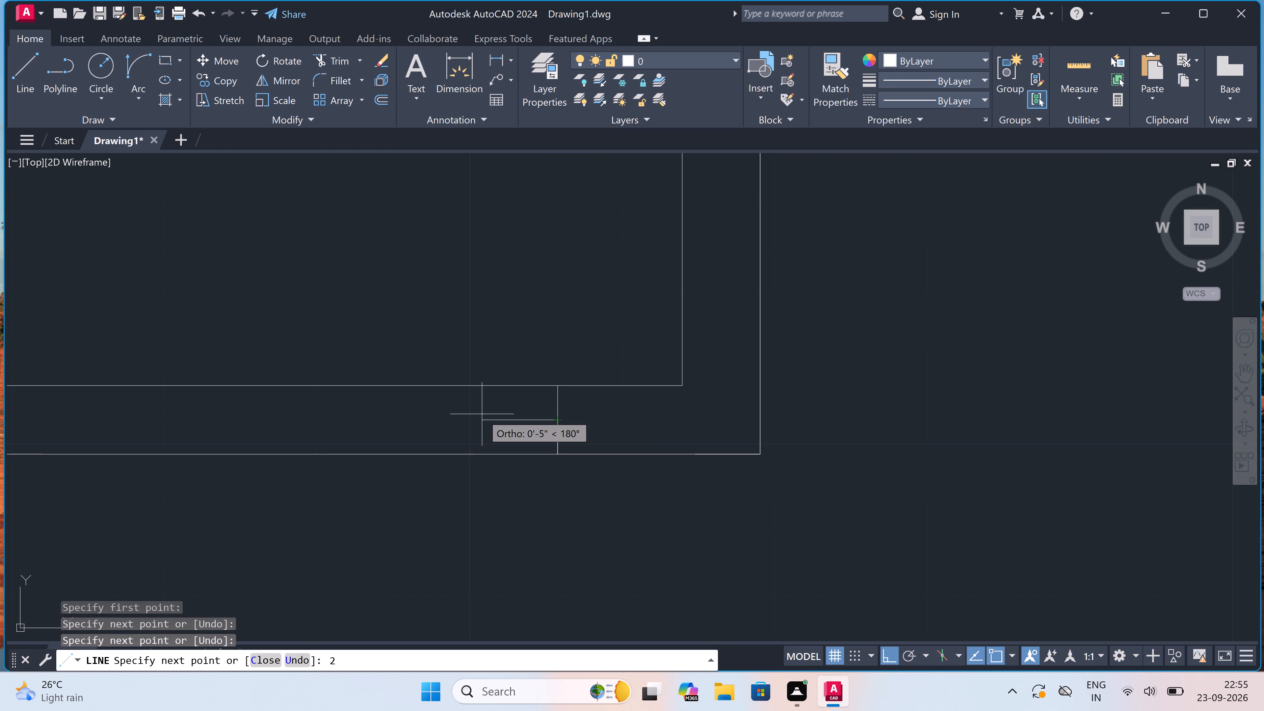
text(")
key(space)
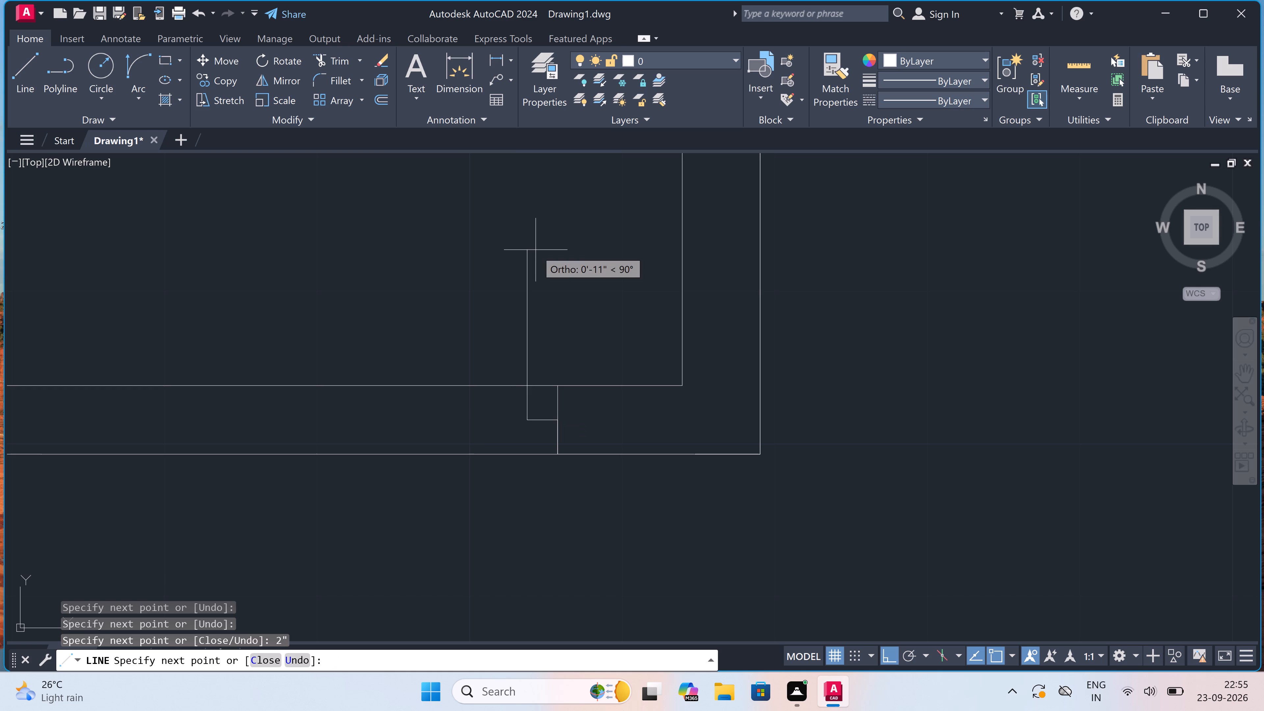
text(3')
key(space)
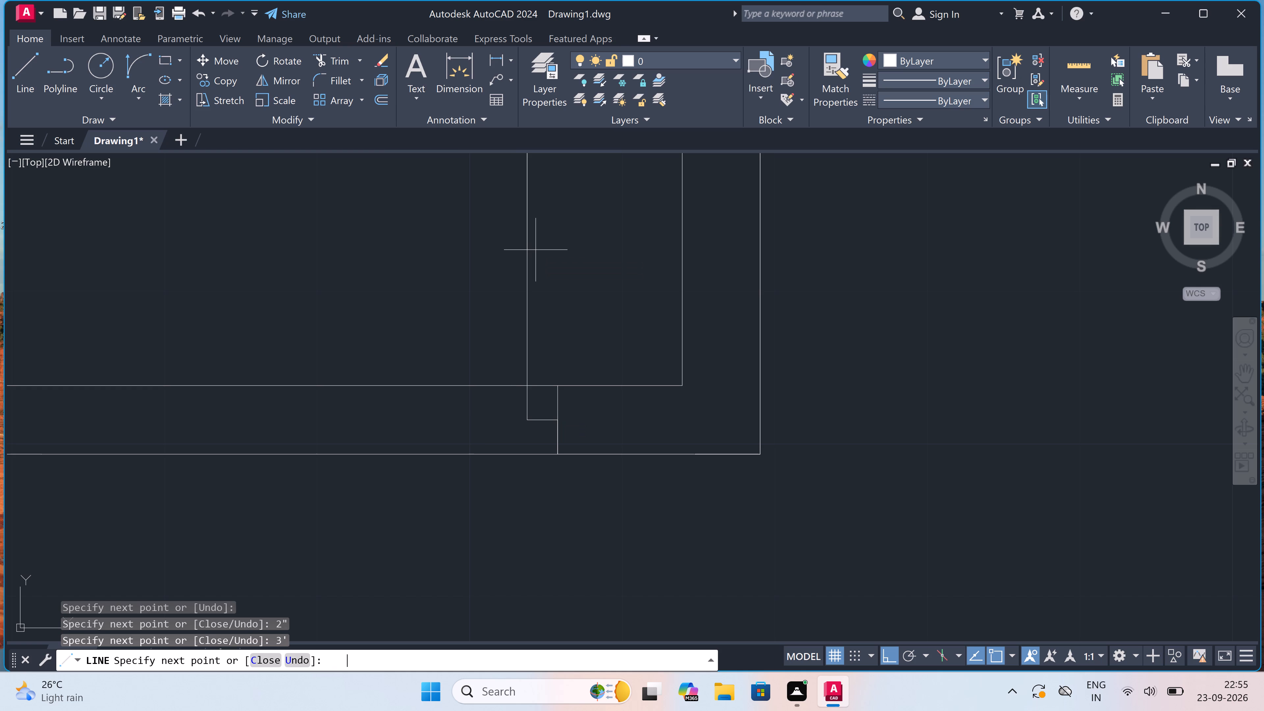
key(Escape)
Draw the opposite jamb across the same wall, left of the door leaf, with a 2" stop pointing toward the leaf.
scroll(540, 250, down, 6)
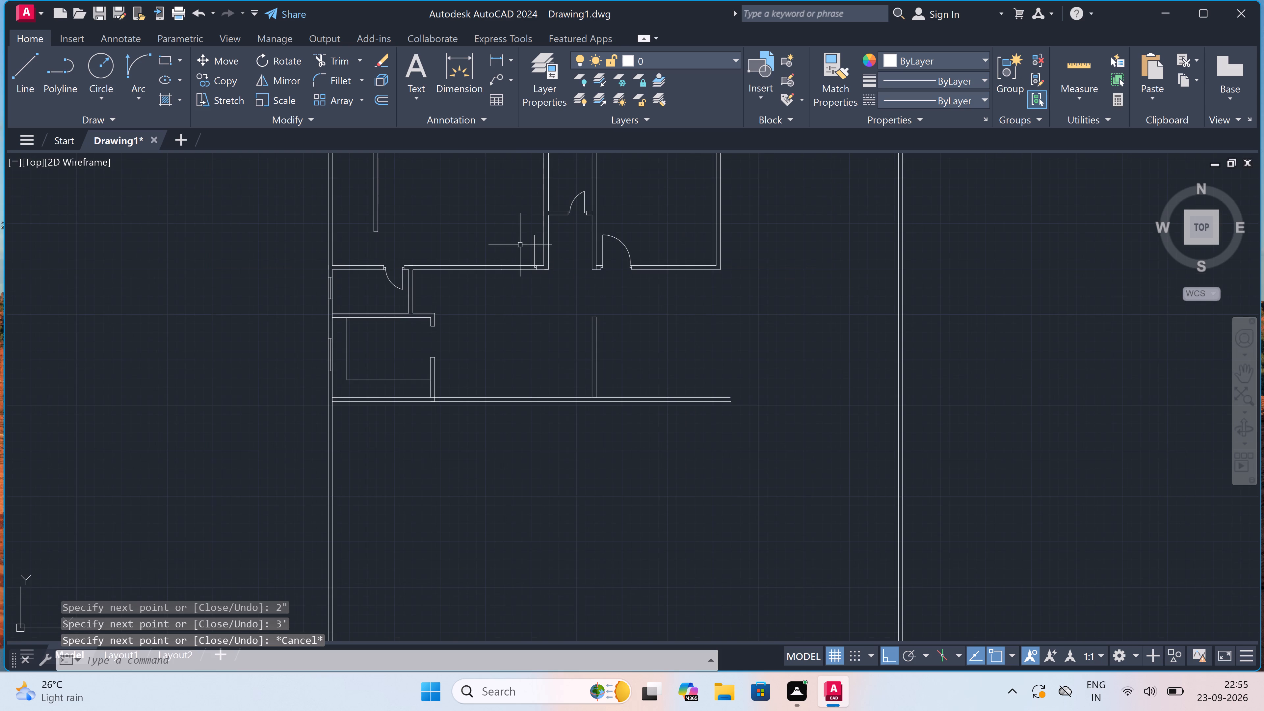
scroll(513, 234, up, 4)
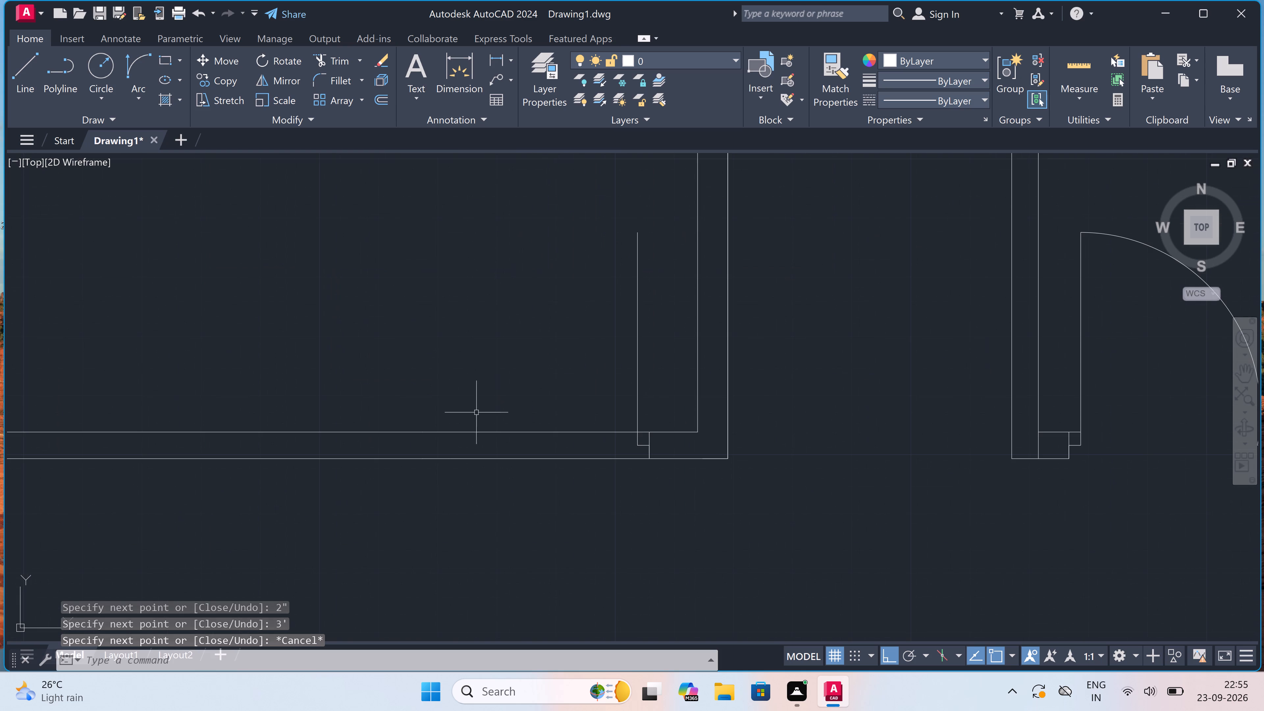
key(space)
click(430, 434)
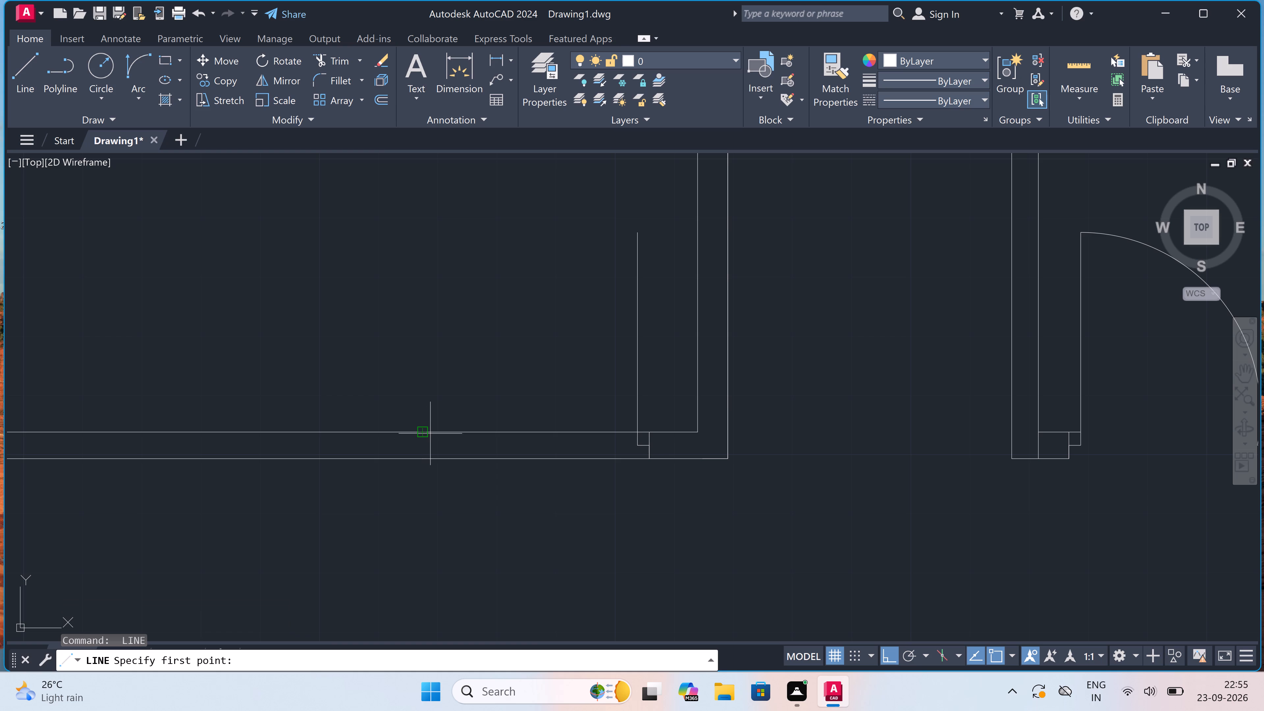
click(424, 455)
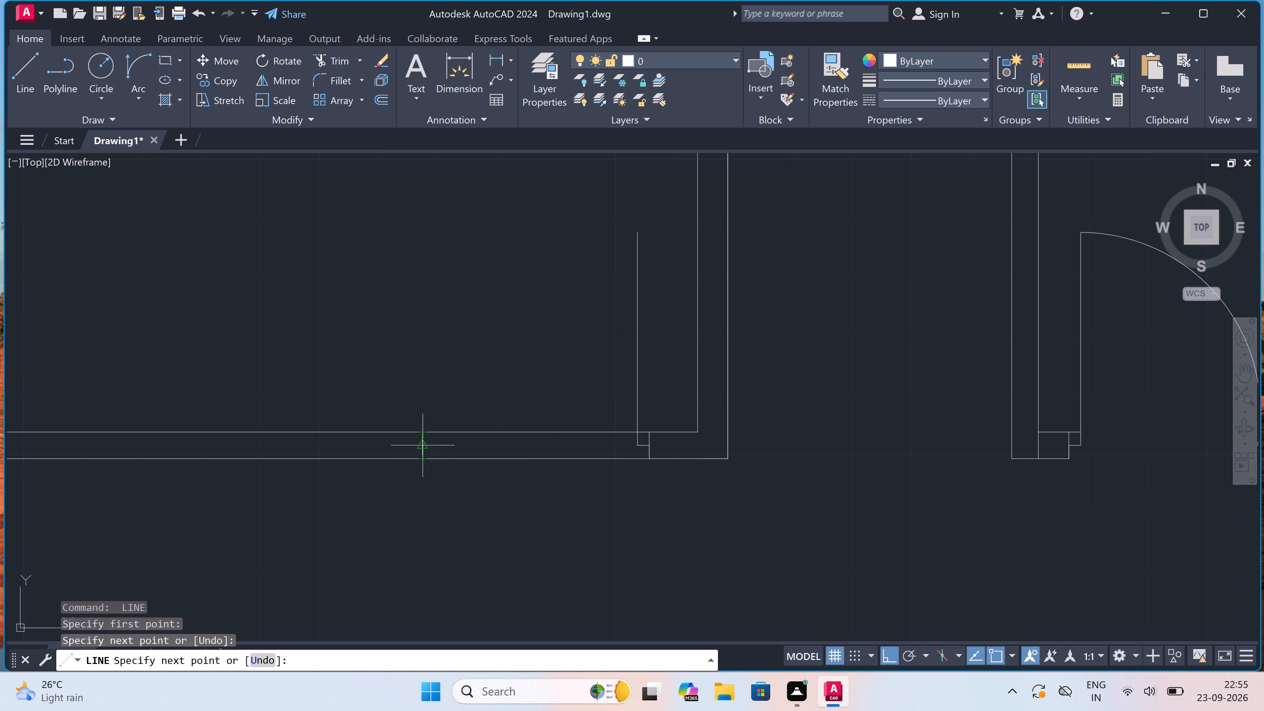
drag(424, 445, 450, 452)
text(2")
key(space)
key(Escape)
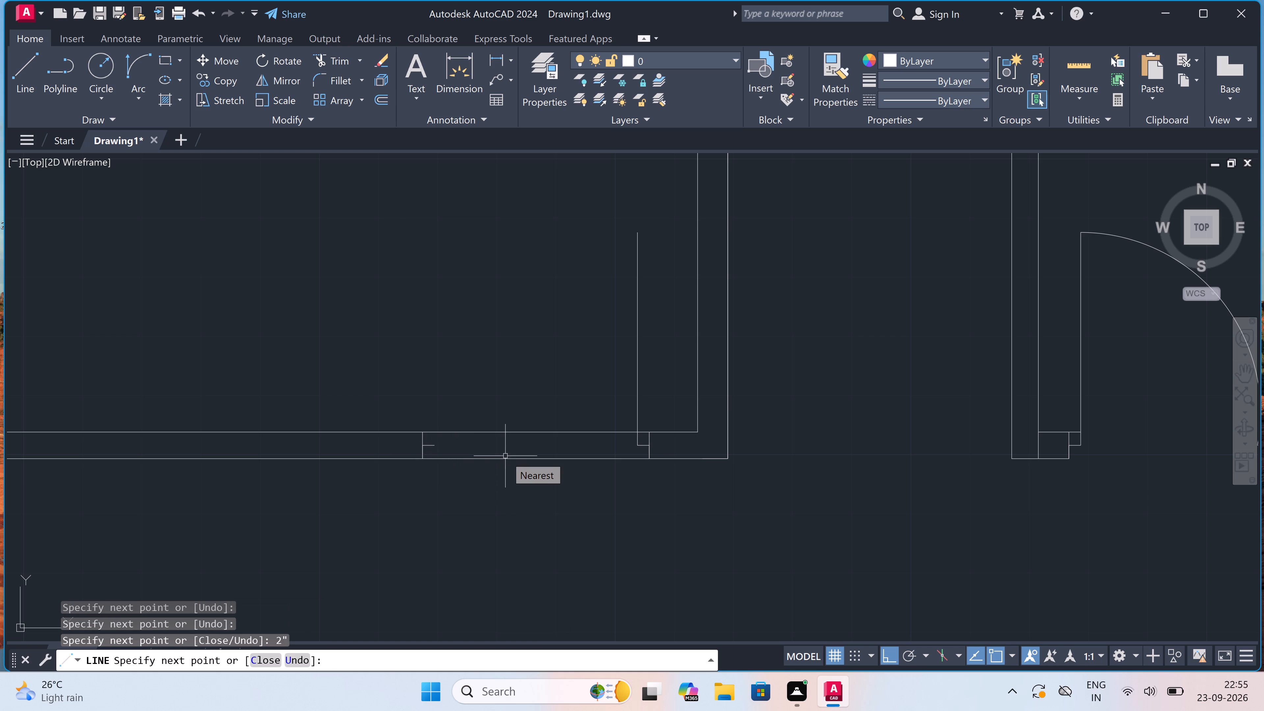
Draw the door swing arc from the left jamb's stop to the top end of the 3' leaf.
click(136, 74)
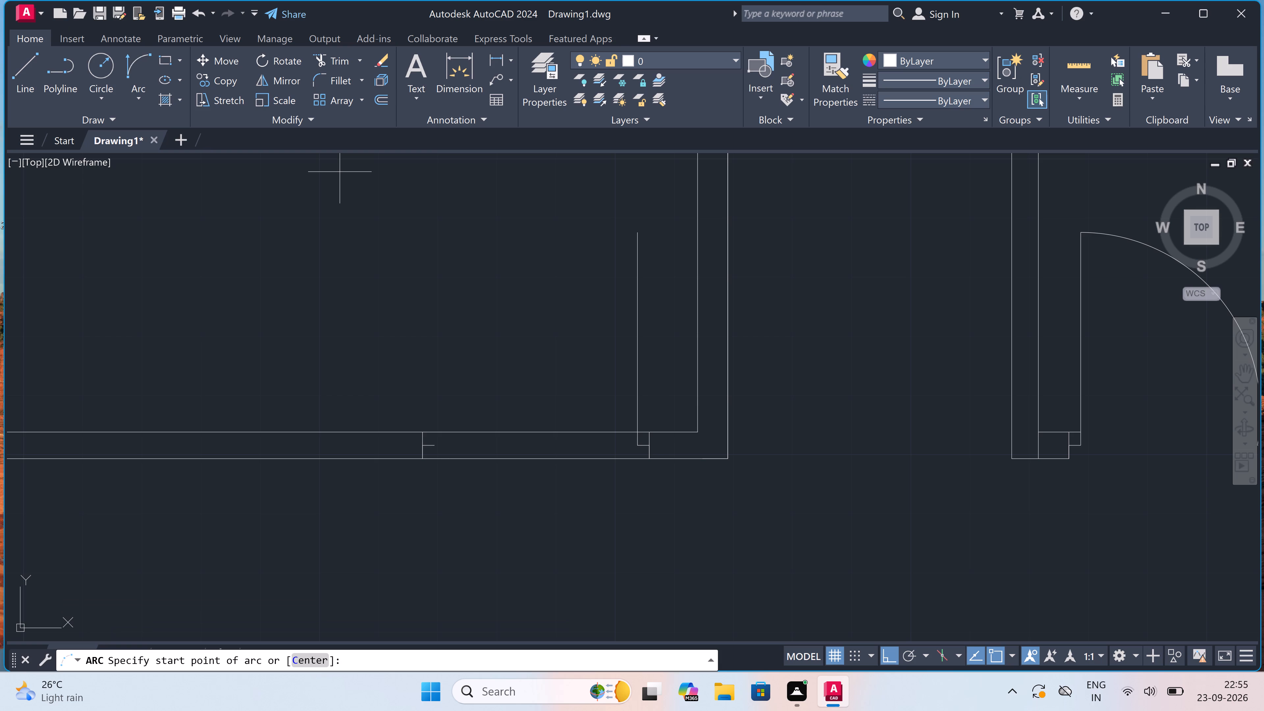
click(436, 446)
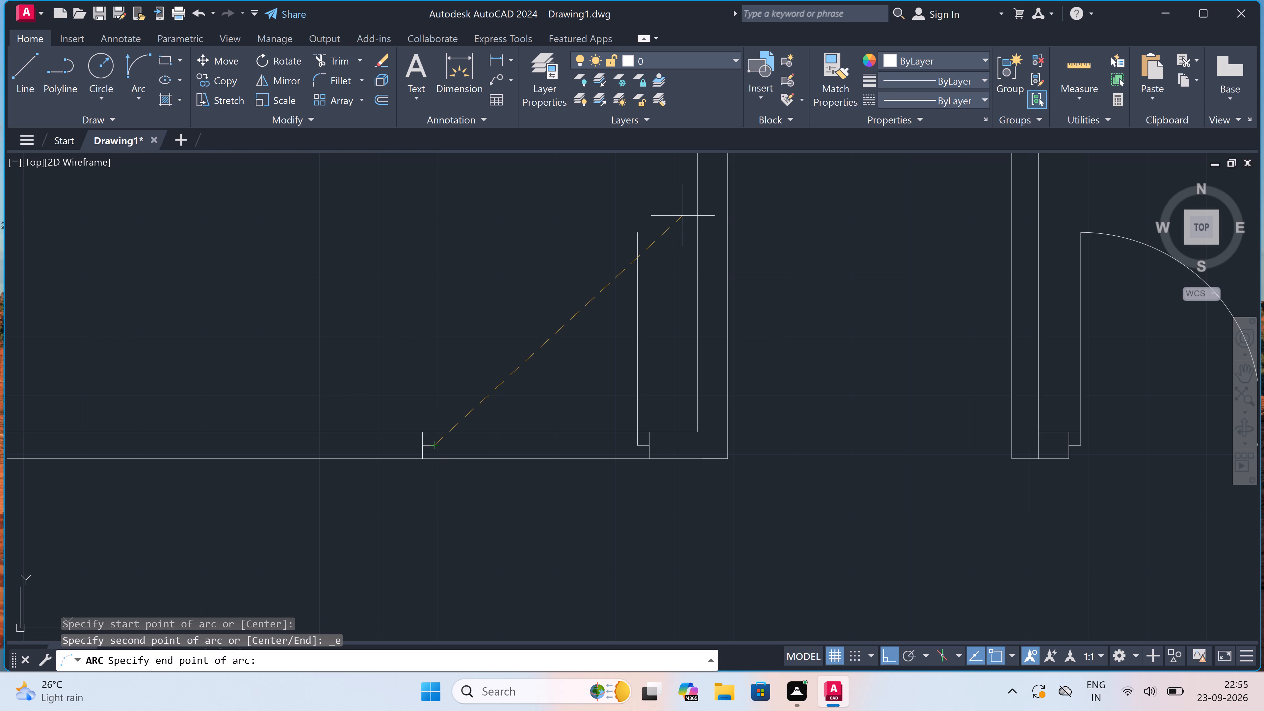
click(639, 229)
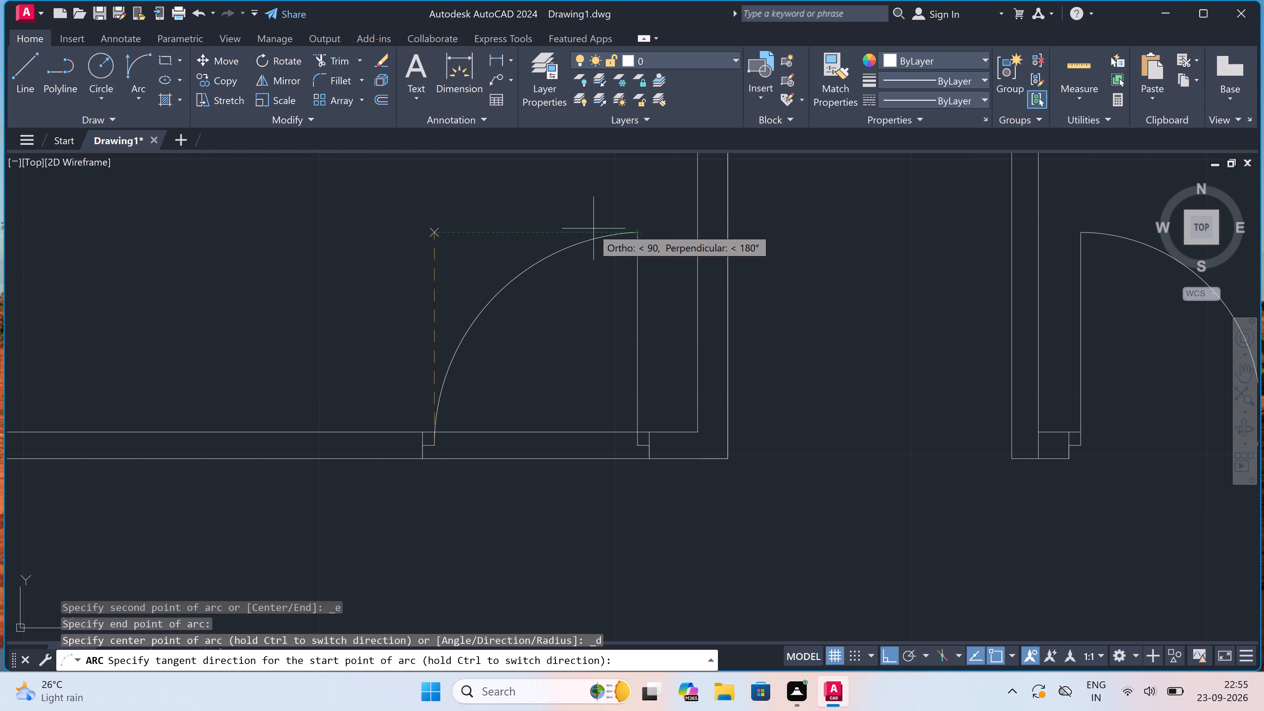
double_click(558, 234)
Trim both wall lines between the two jambs to open the doorway in the upper left room's bottom wall.
text(tr)
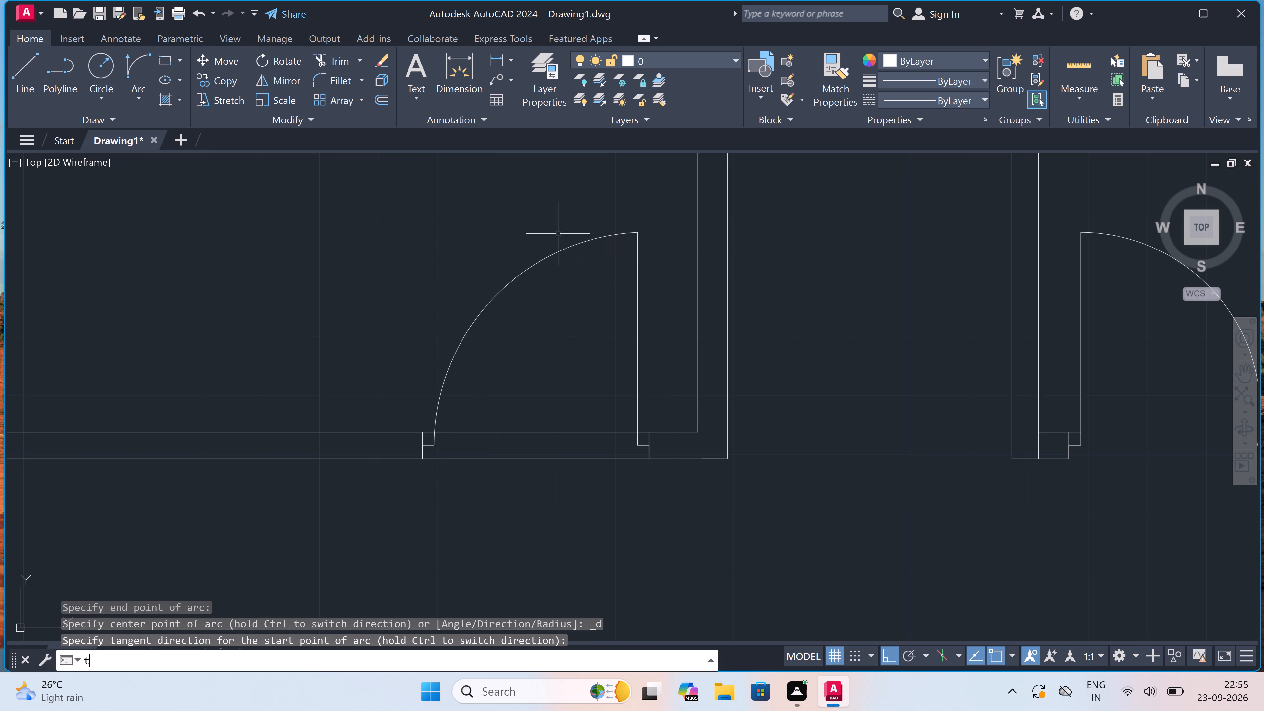
key(space)
scroll(558, 234, down, 1)
click(544, 303)
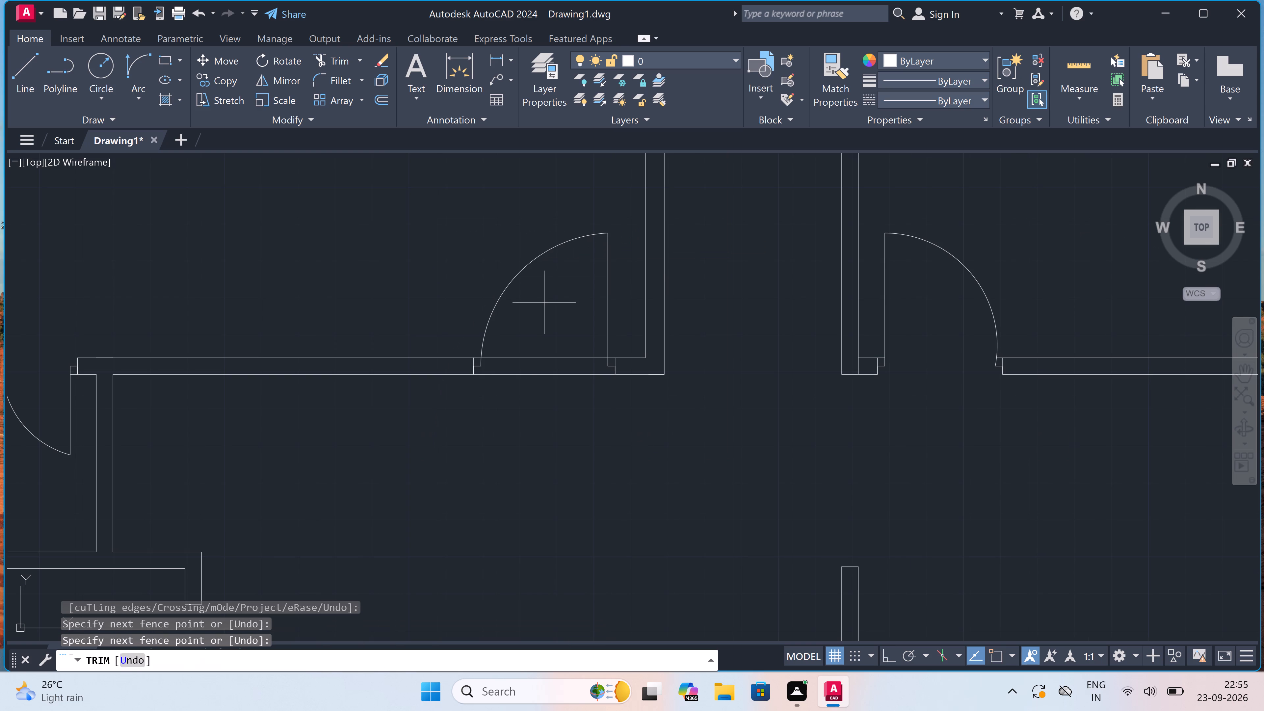
click(525, 412)
scroll(525, 411, down, 3)
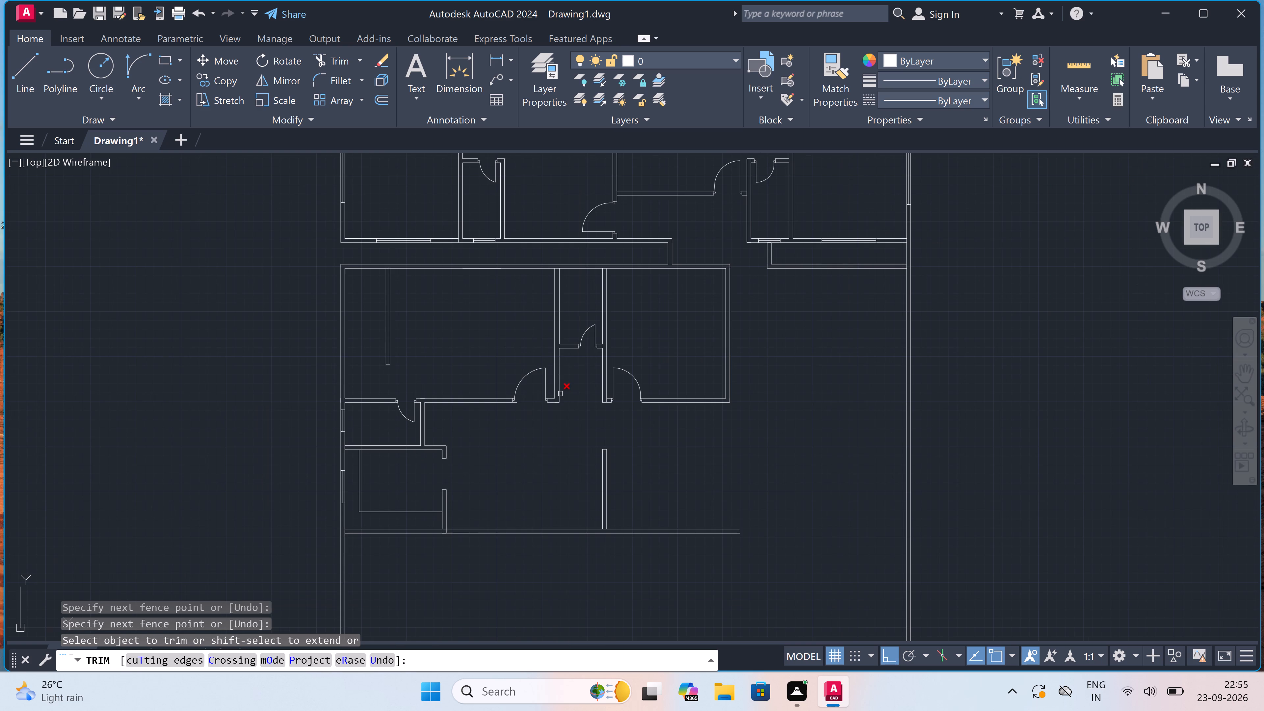
key(Escape)
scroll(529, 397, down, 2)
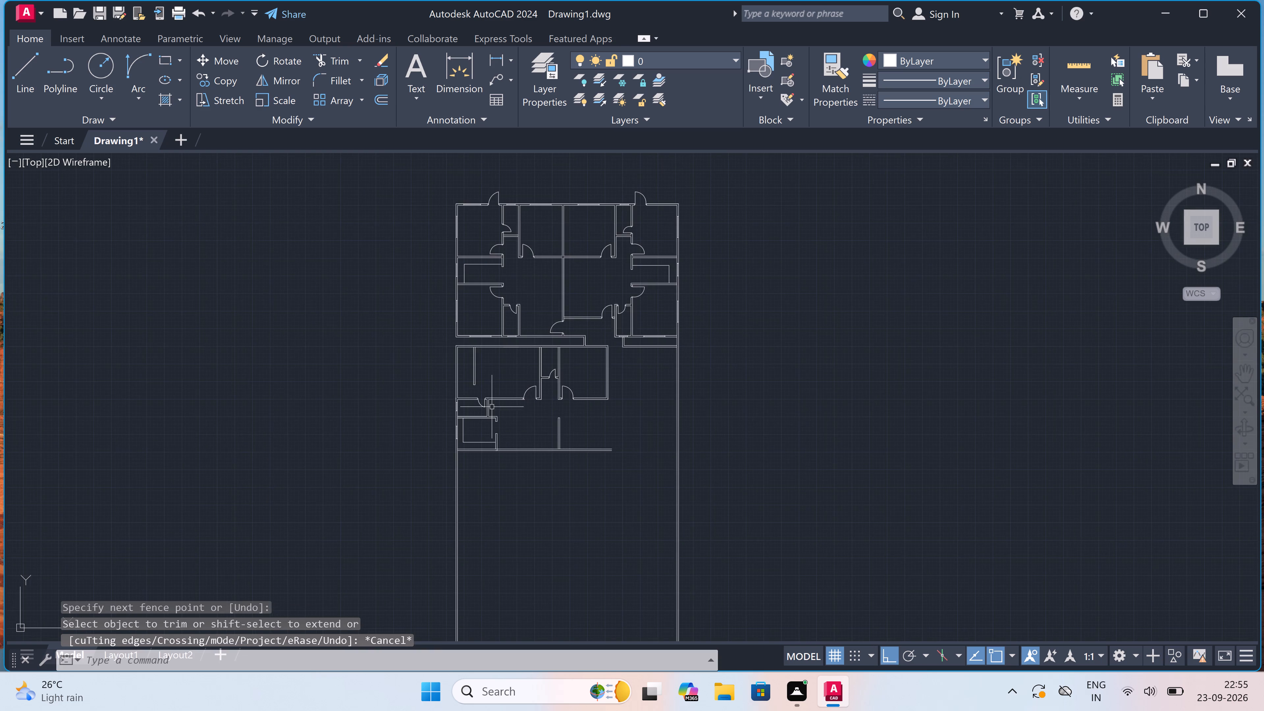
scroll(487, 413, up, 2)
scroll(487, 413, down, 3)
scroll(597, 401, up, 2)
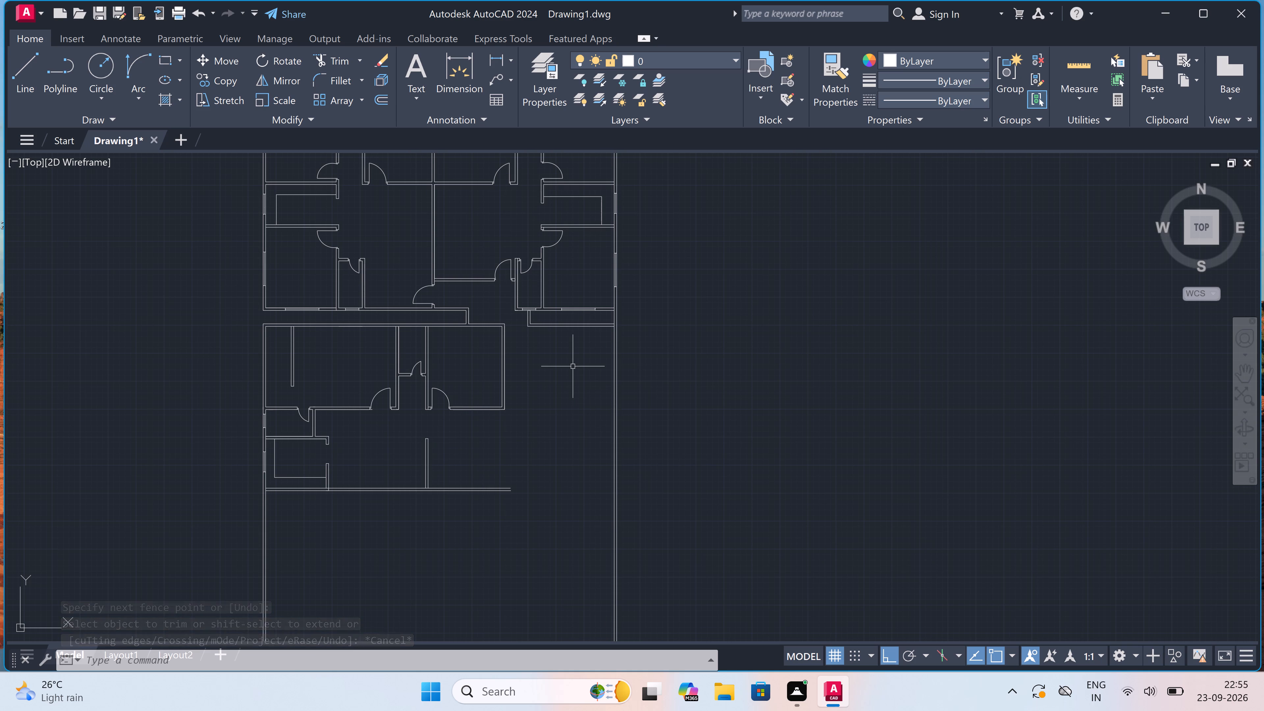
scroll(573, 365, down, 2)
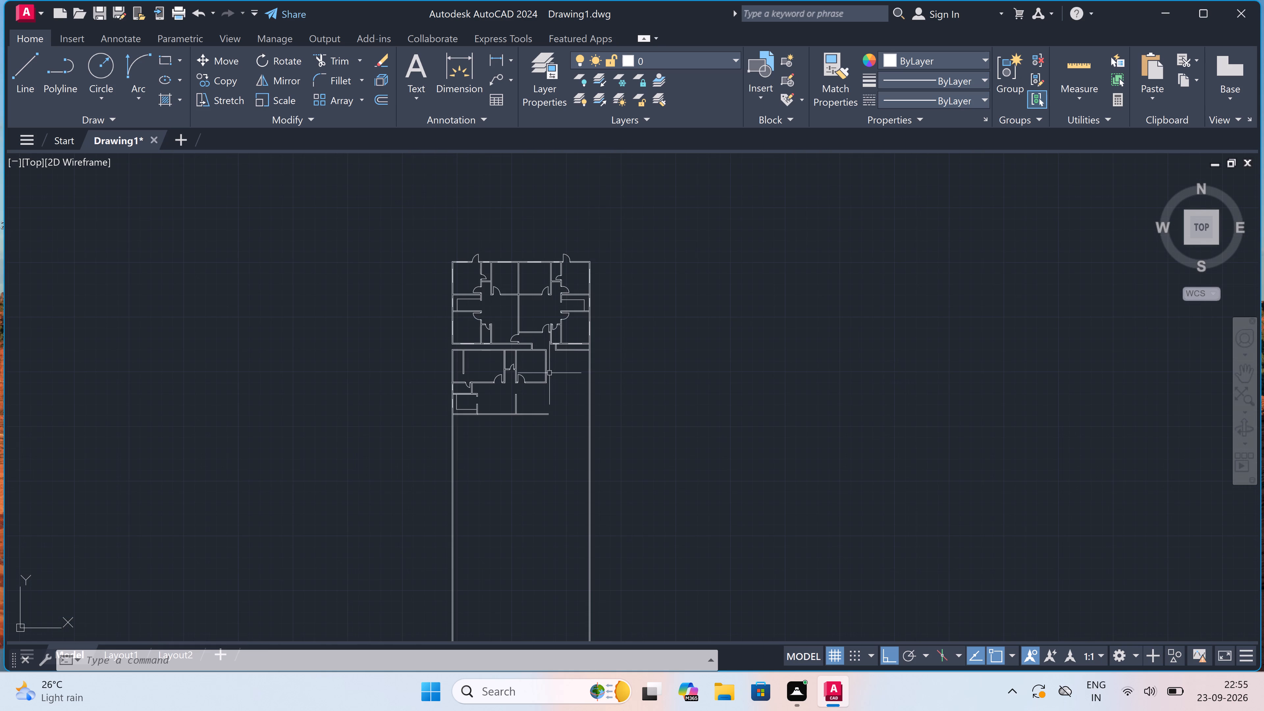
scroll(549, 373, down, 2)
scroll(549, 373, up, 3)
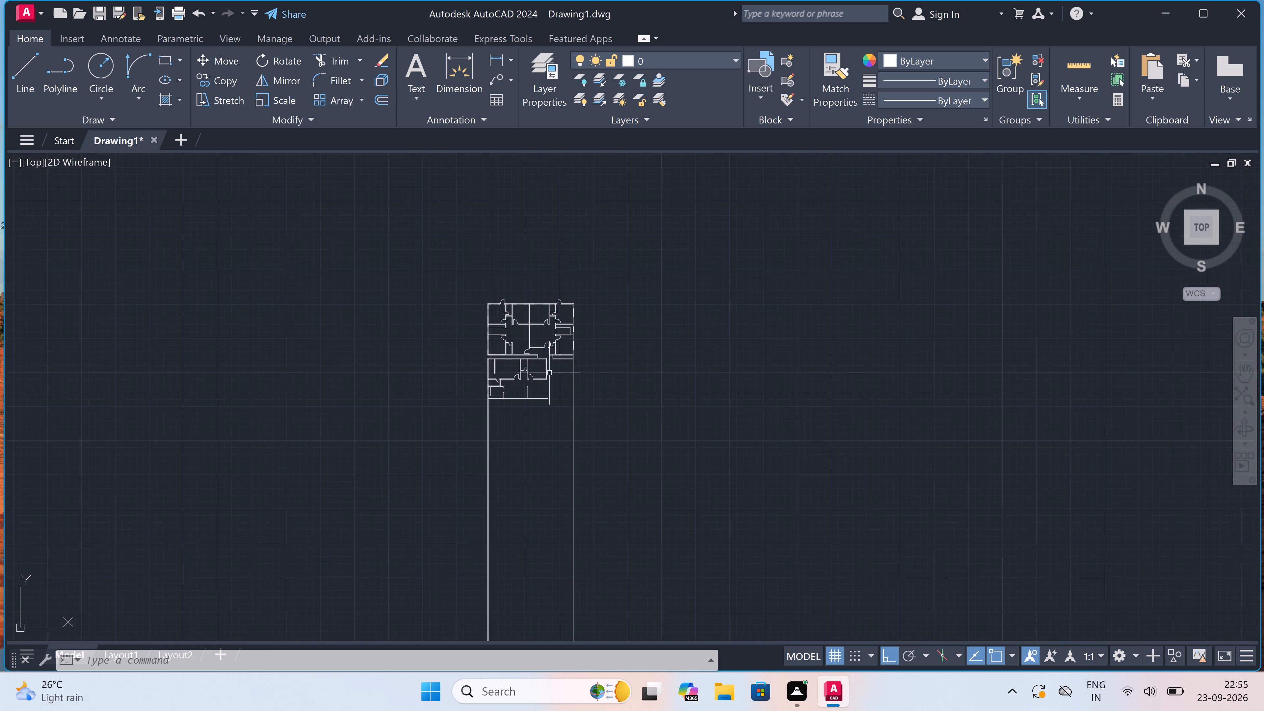
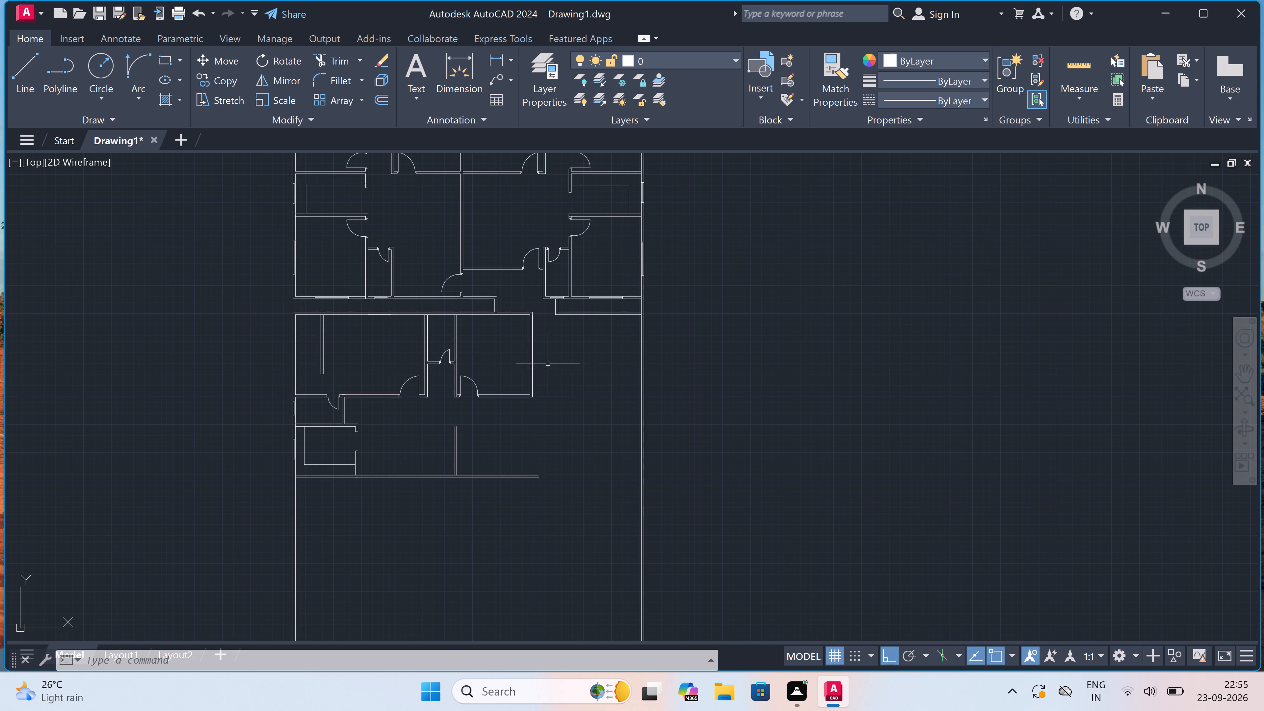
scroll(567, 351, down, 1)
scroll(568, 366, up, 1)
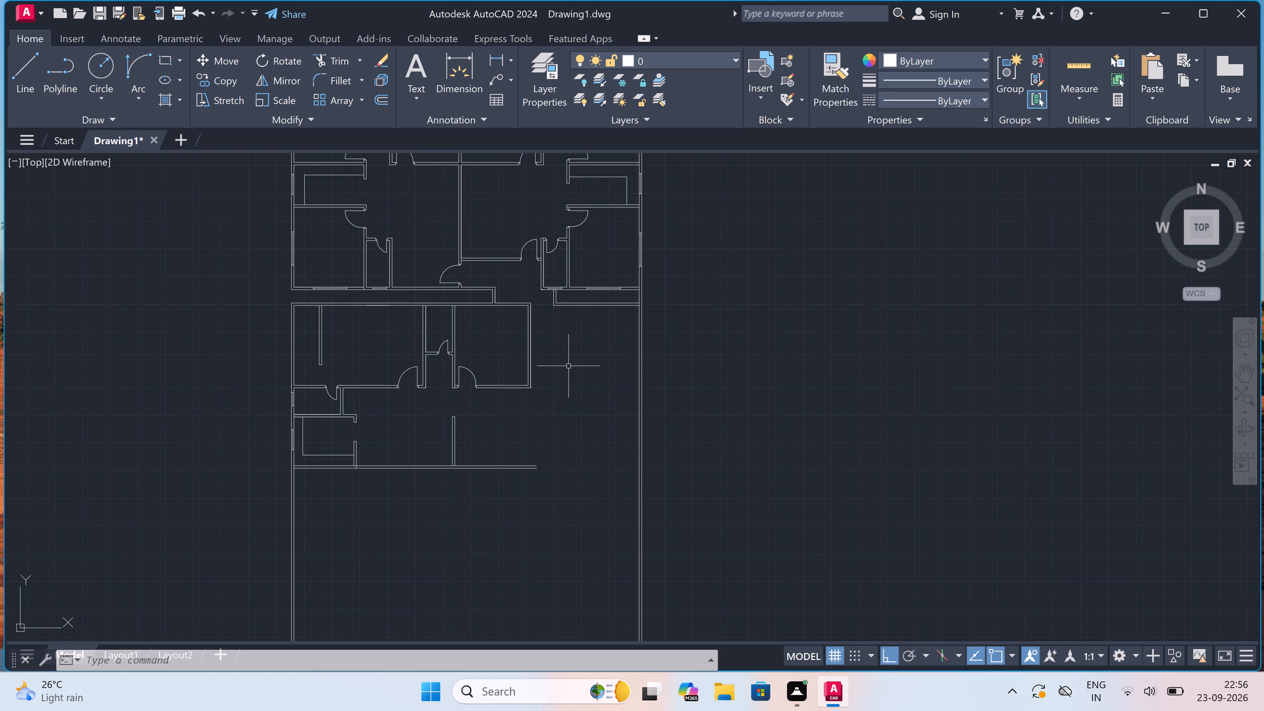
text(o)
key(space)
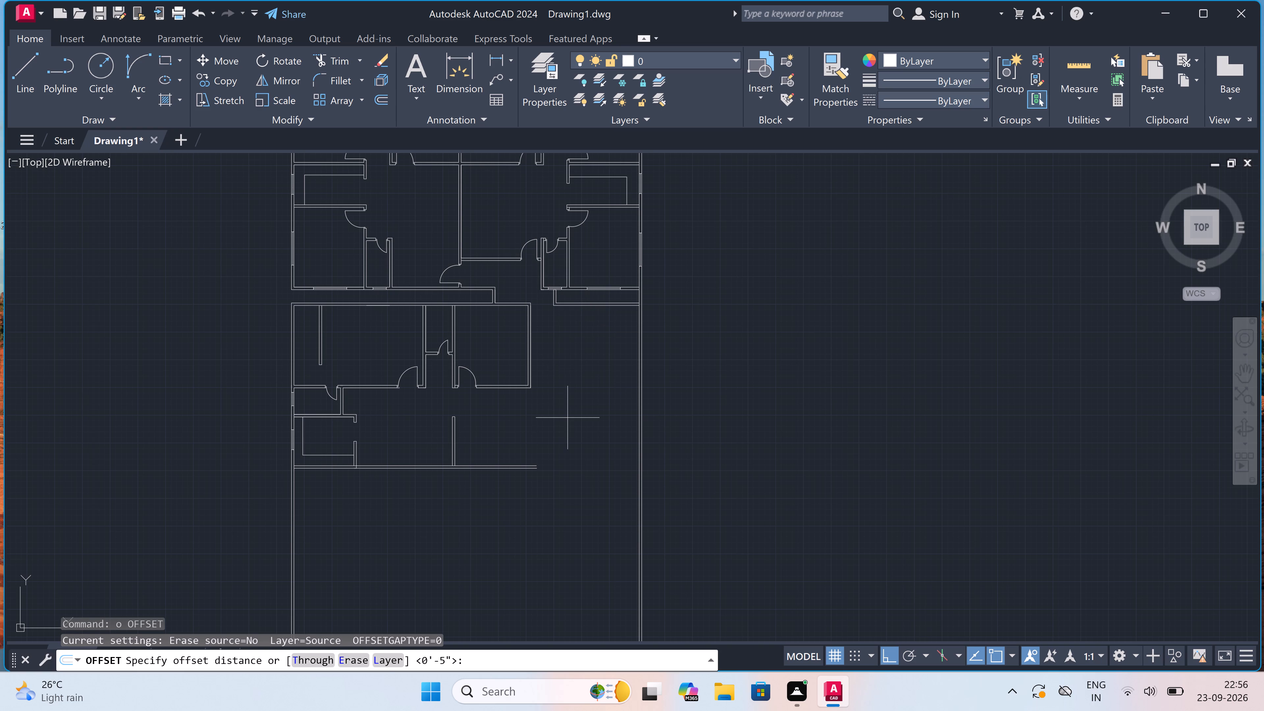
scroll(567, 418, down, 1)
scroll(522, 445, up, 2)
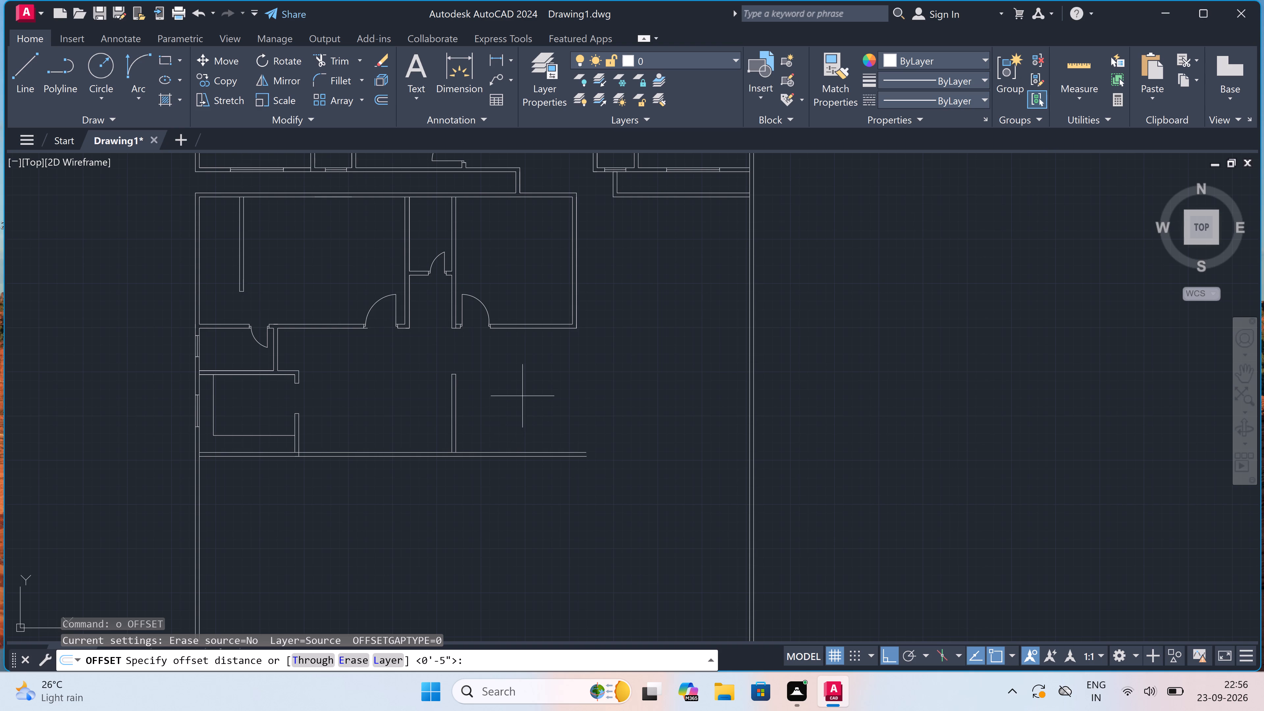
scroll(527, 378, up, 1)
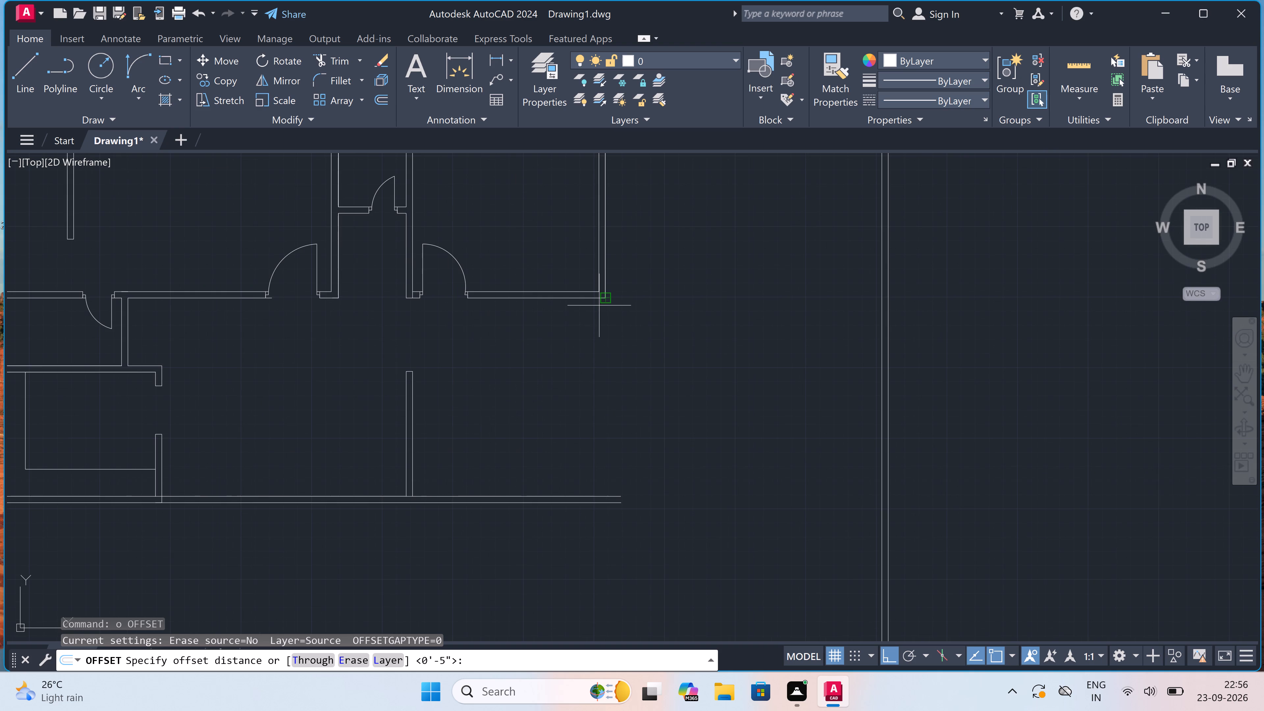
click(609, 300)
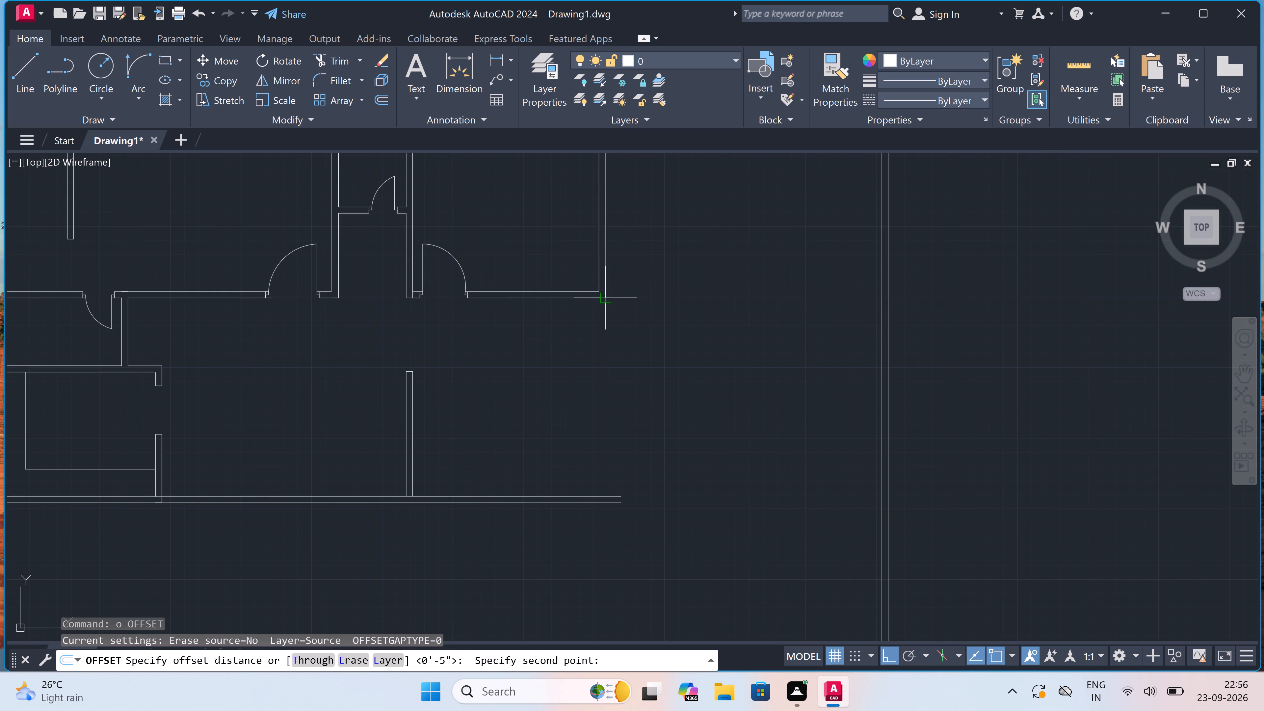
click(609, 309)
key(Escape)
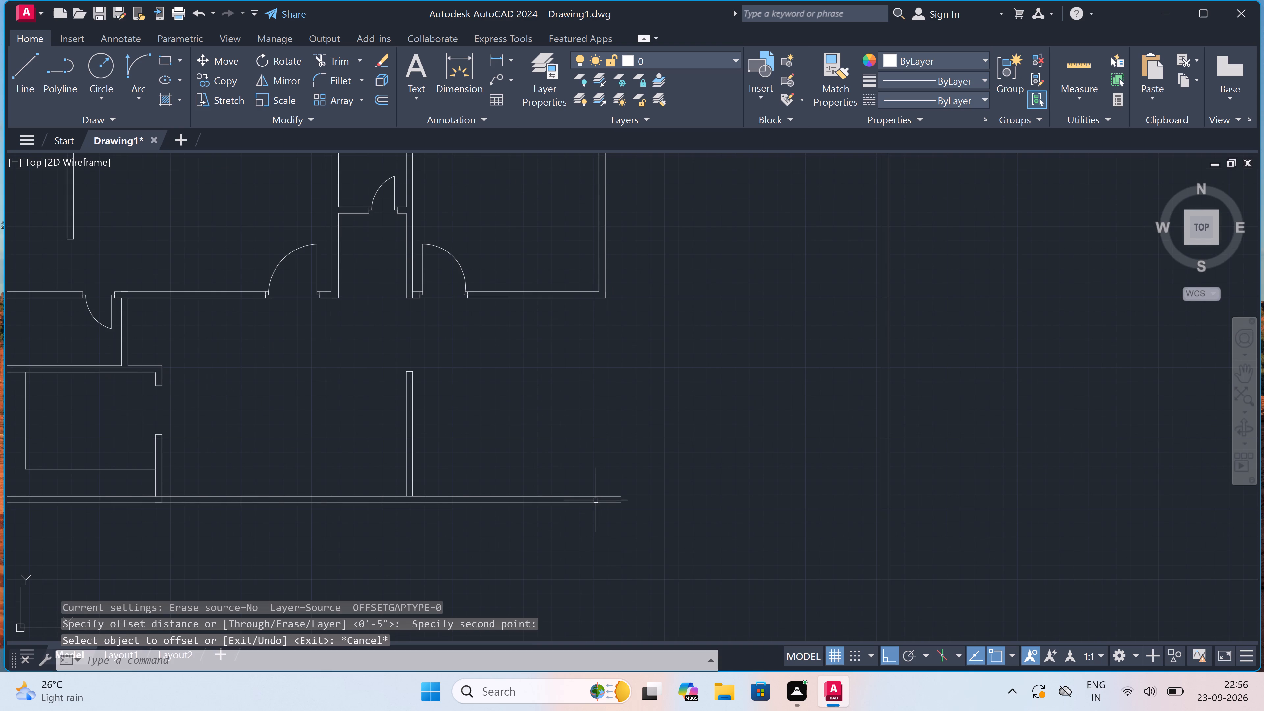
Draw a 4.5" thick vertical wall from the upper right room's bottom right corner down to the outer line of the bottom wall.
text(l)
key(space)
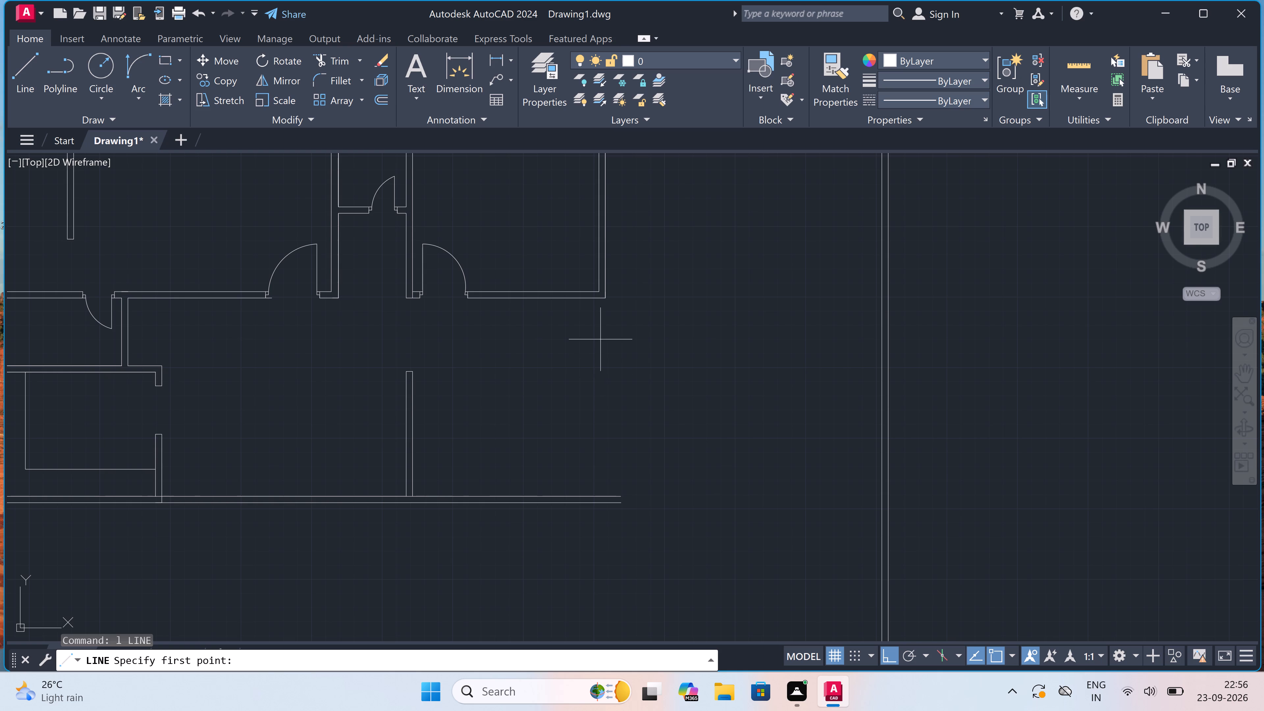
drag(609, 298, 609, 305)
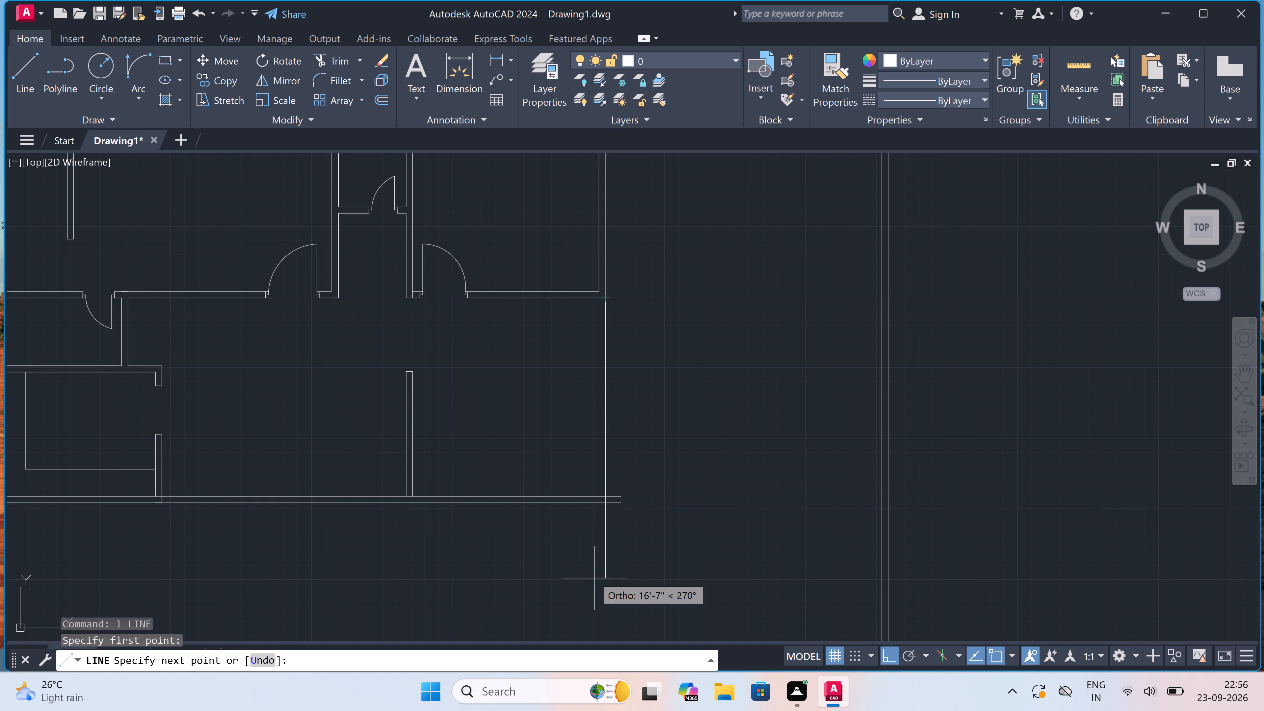
click(607, 505)
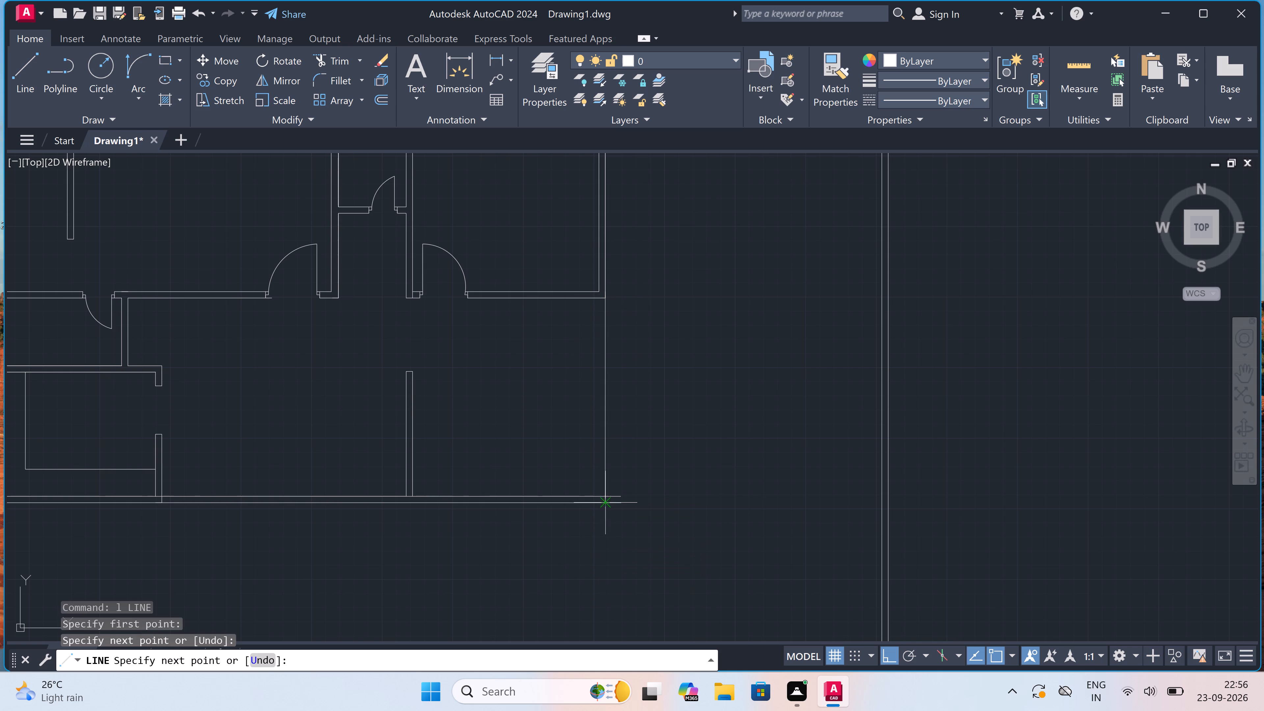
text(4.5")
key(space)
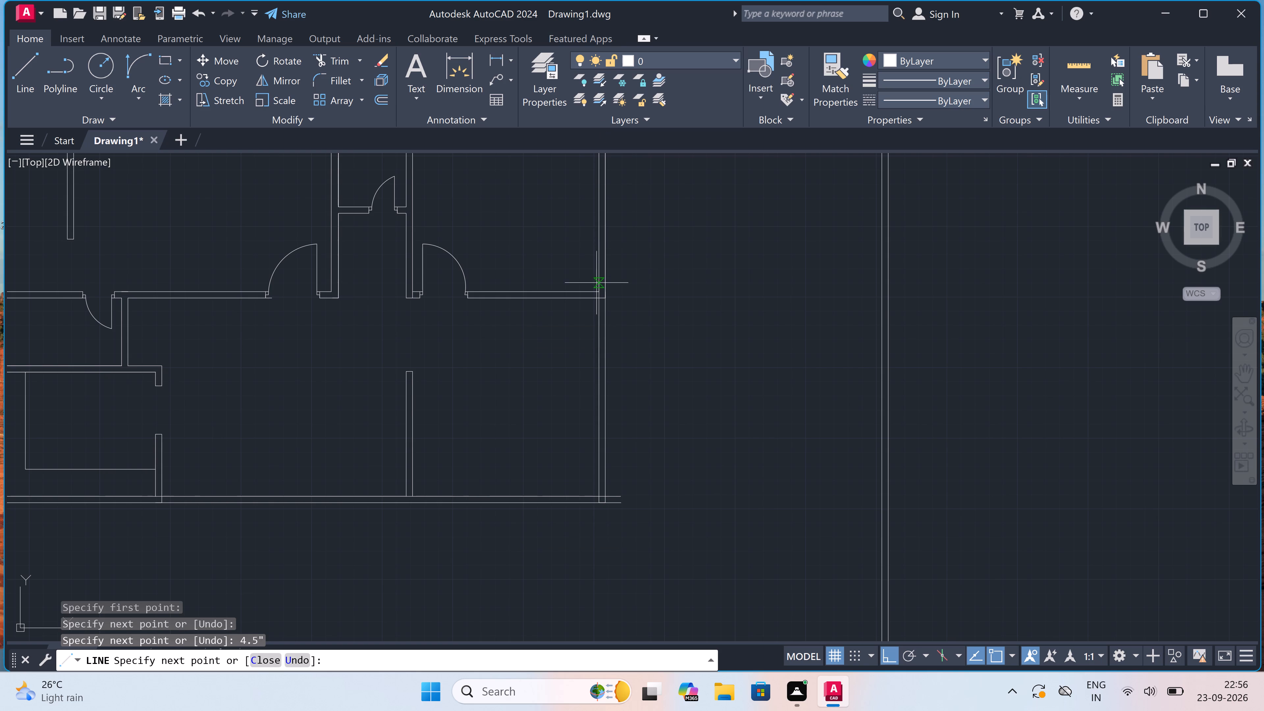
click(600, 295)
key(Escape)
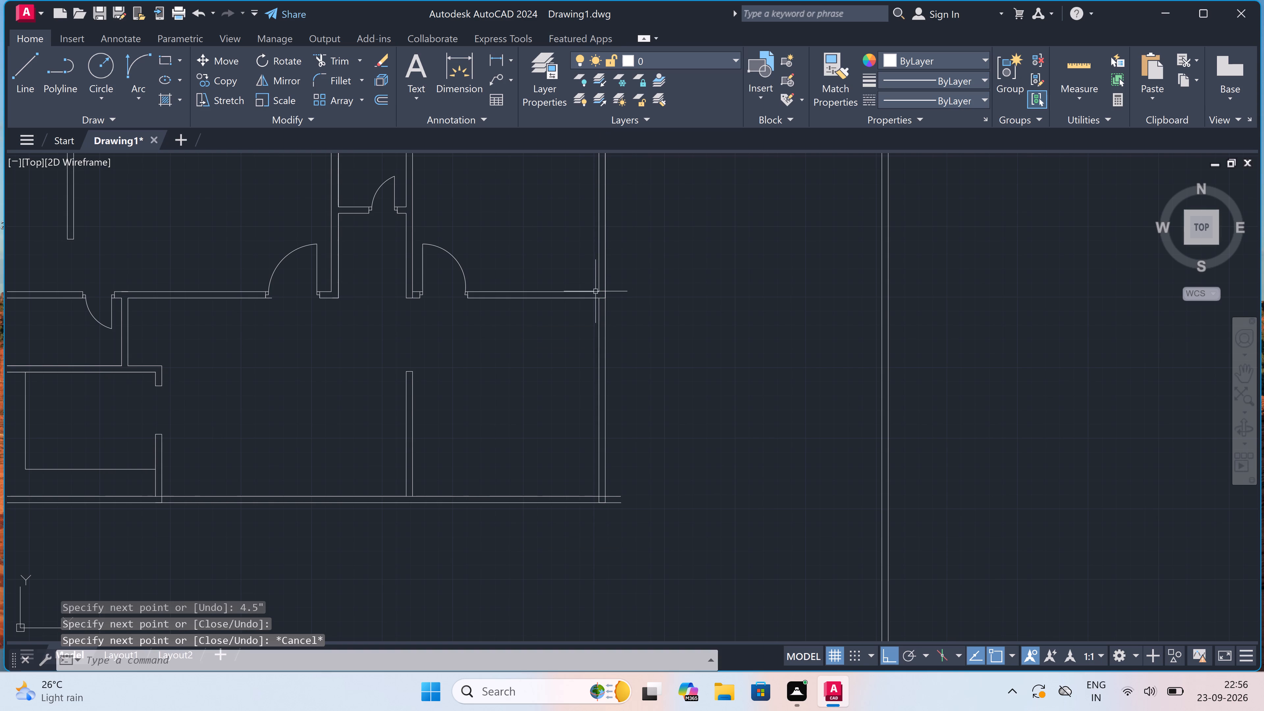
Draw a short line across the new right wall, level with the top end of the free-standing interior wall.
key(space)
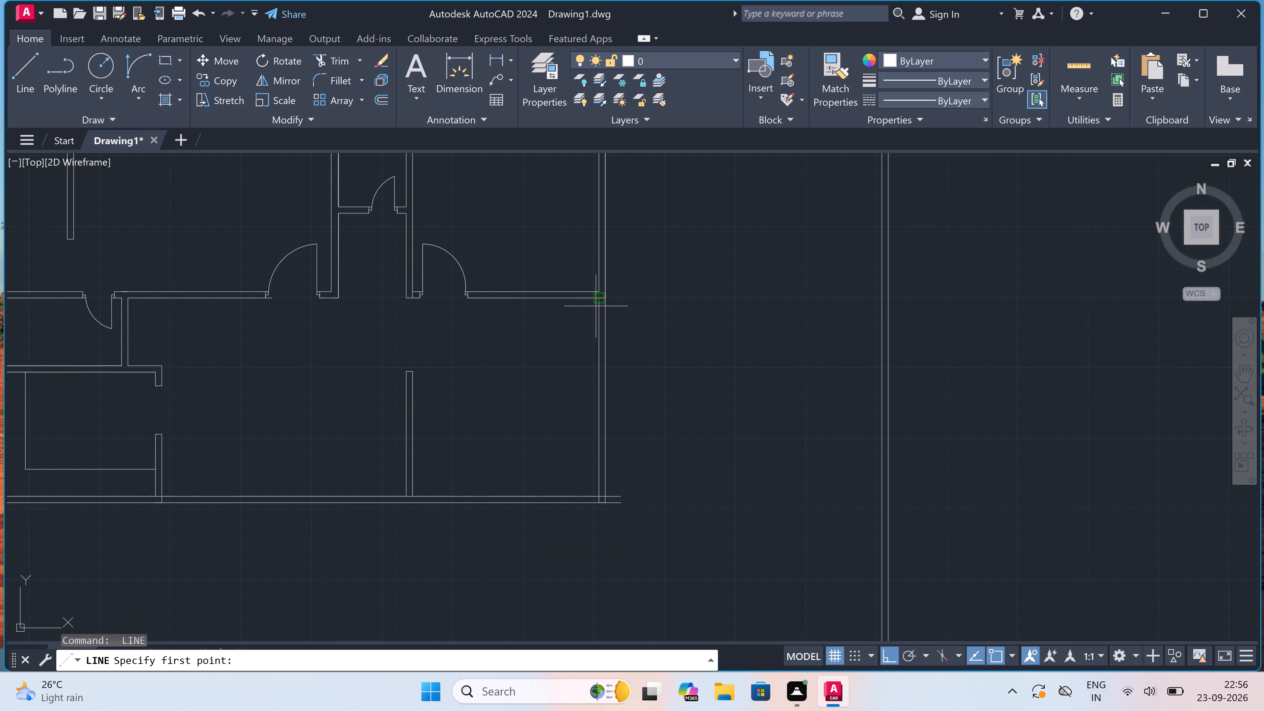
scroll(600, 350, up, 1)
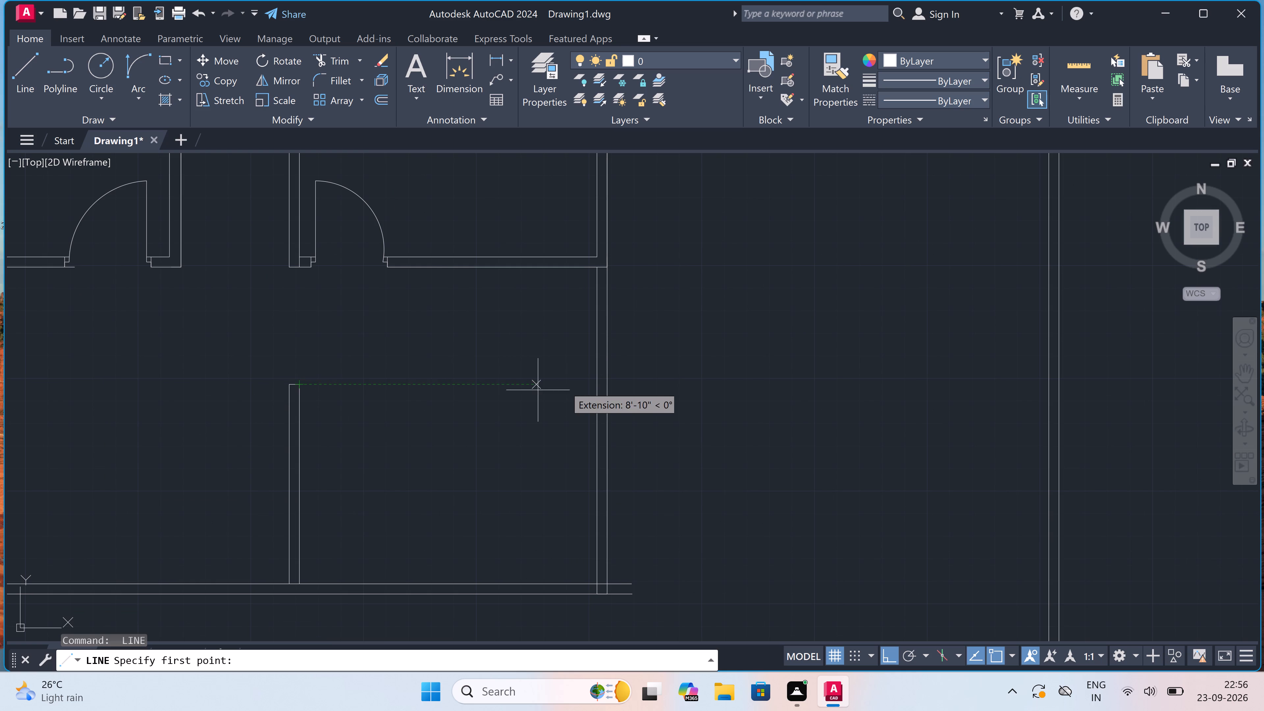
click(594, 378)
click(596, 381)
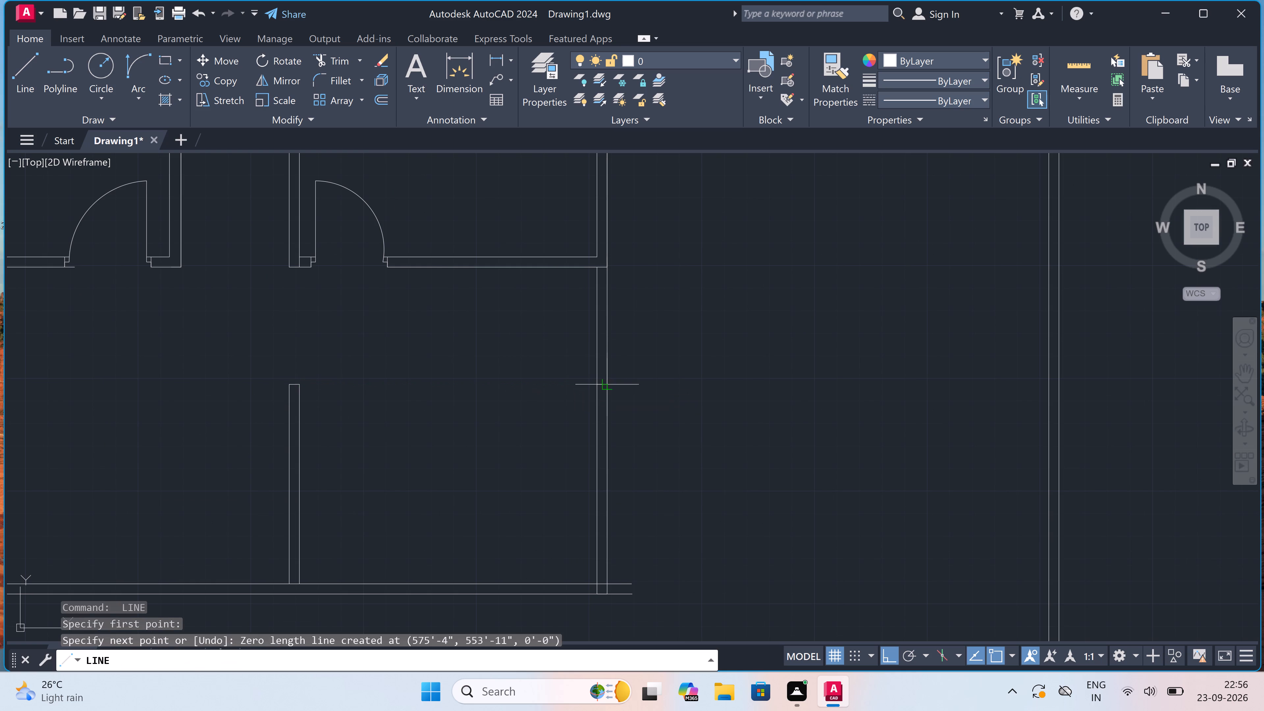
click(605, 381)
key(Escape)
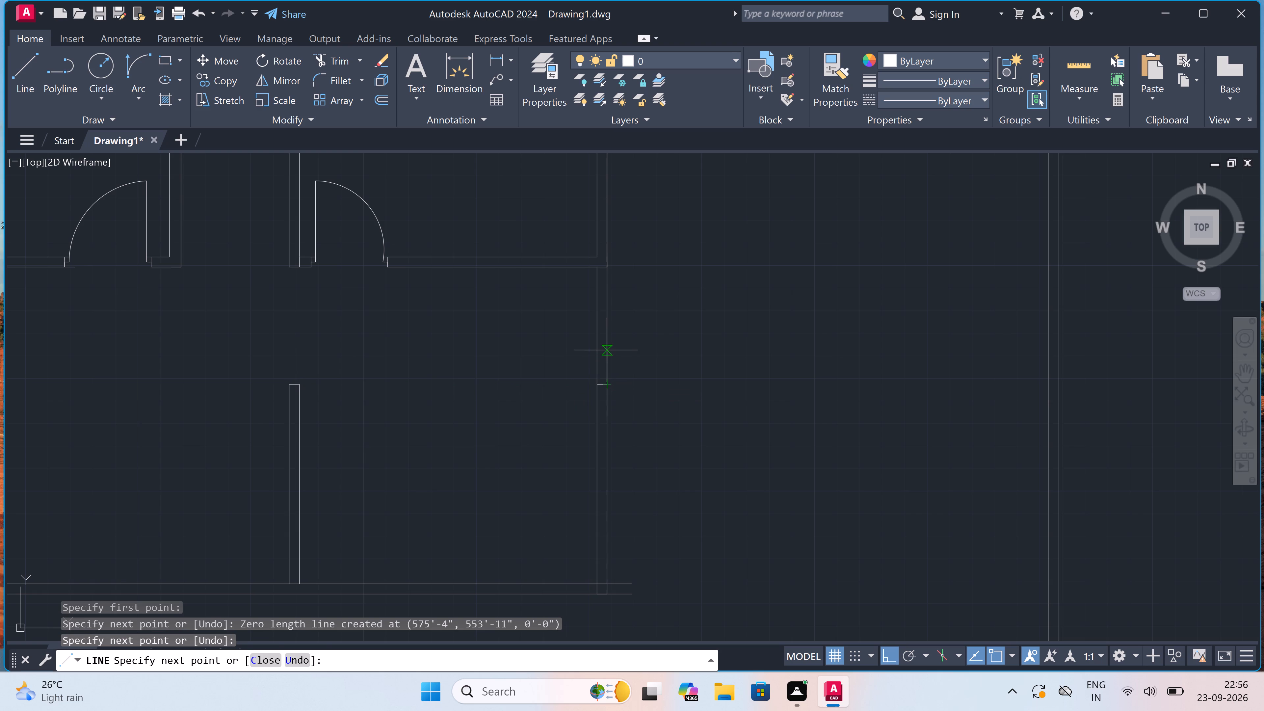
Trim both lines of the right wall between the short cross line and the upper right room, leaving an opening.
text(tr)
key(space)
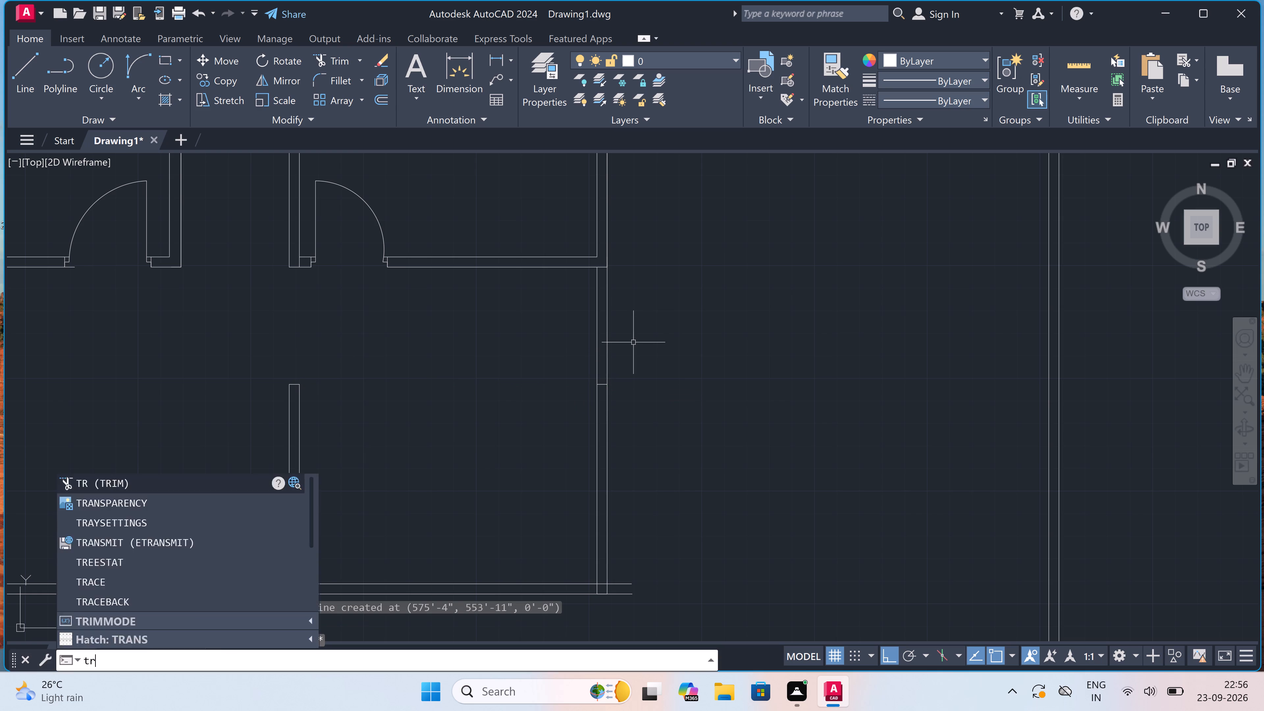
drag(638, 333, 633, 333)
click(545, 342)
Trim the crossing lines and the overhanging bottom wall ends to form a clean corner where the right and bottom walls meet.
scroll(595, 272, down, 5)
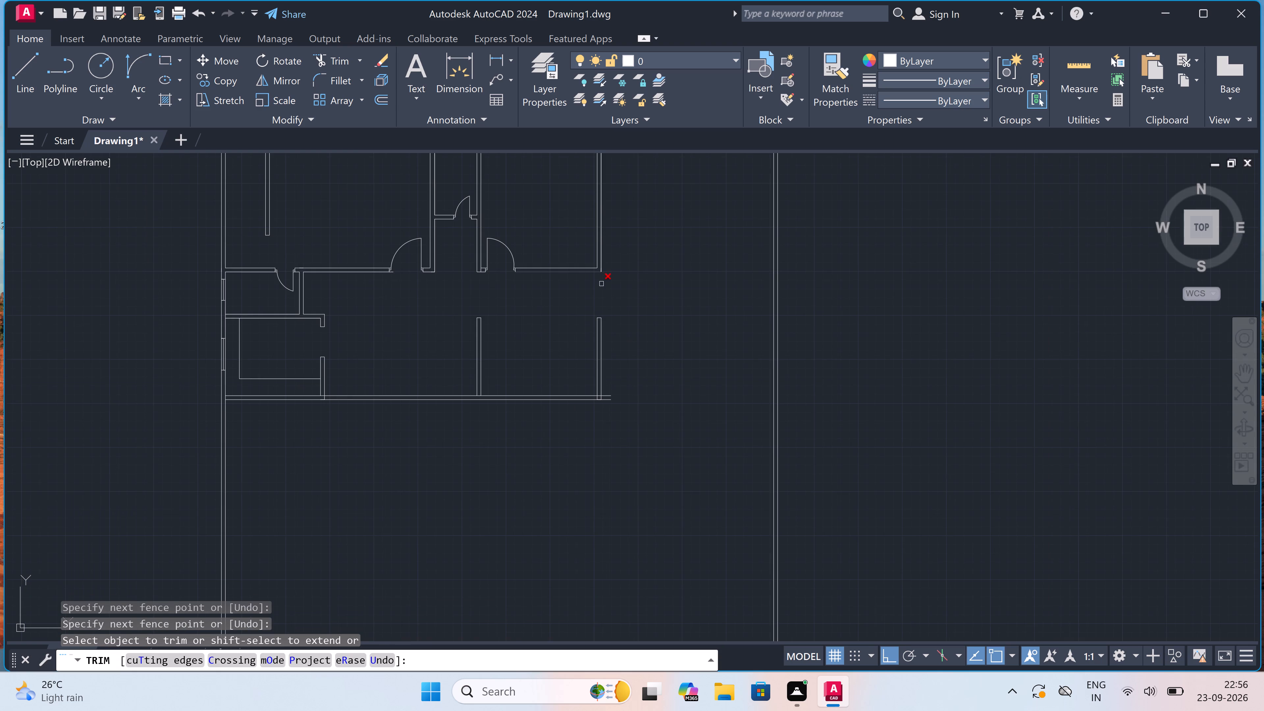
scroll(602, 334, up, 3)
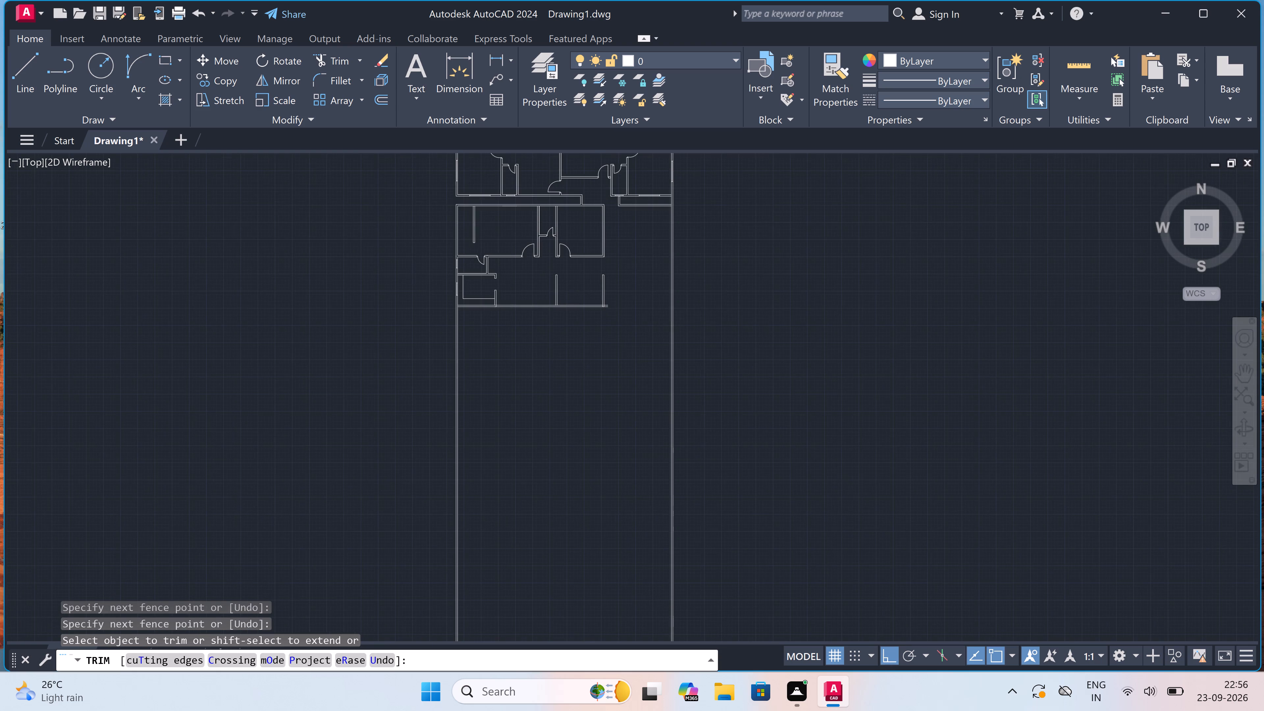
scroll(604, 311, up, 1)
scroll(595, 283, up, 4)
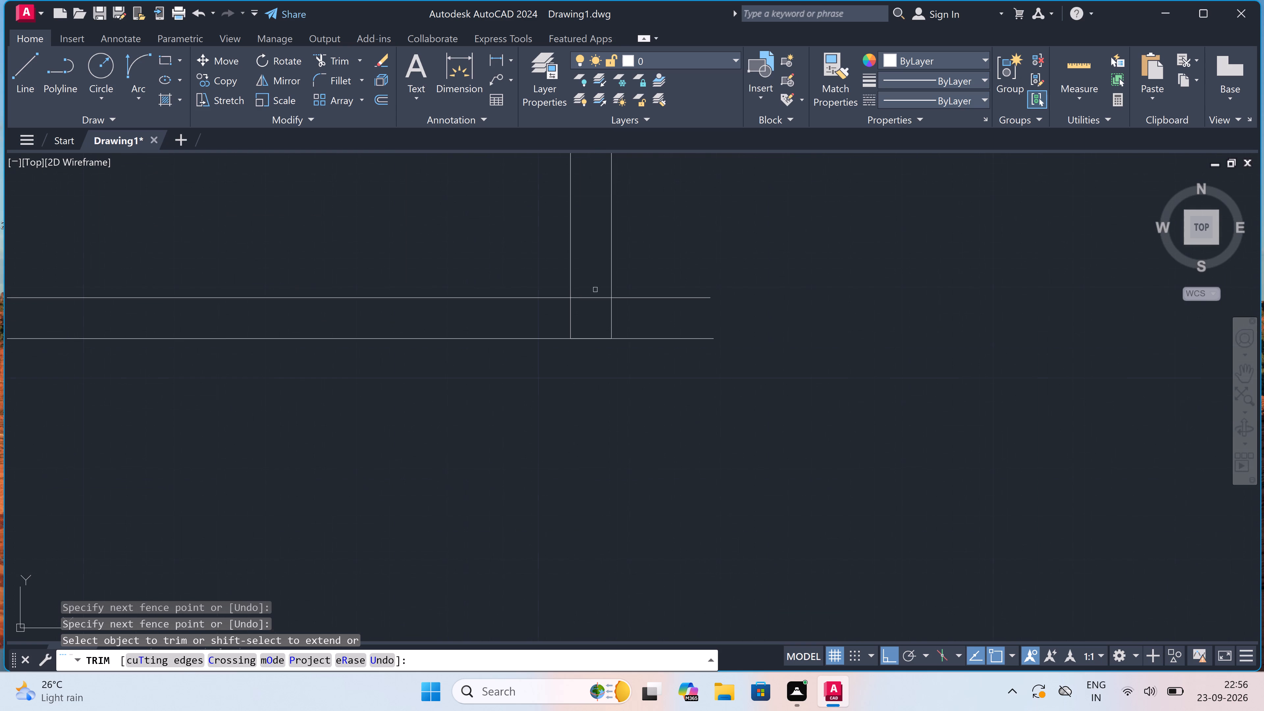
click(595, 290)
click(566, 326)
drag(658, 277, 657, 313)
click(653, 367)
click(653, 316)
scroll(656, 386, down, 5)
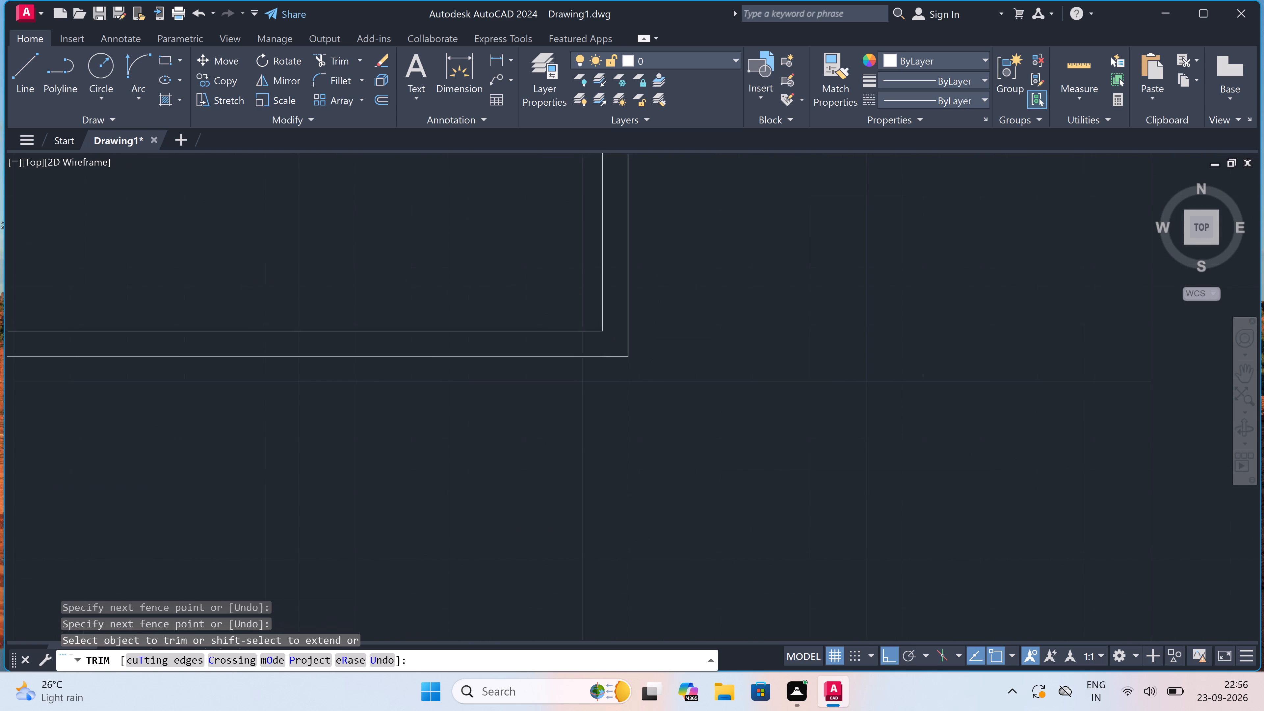
scroll(654, 413, down, 6)
scroll(688, 367, up, 3)
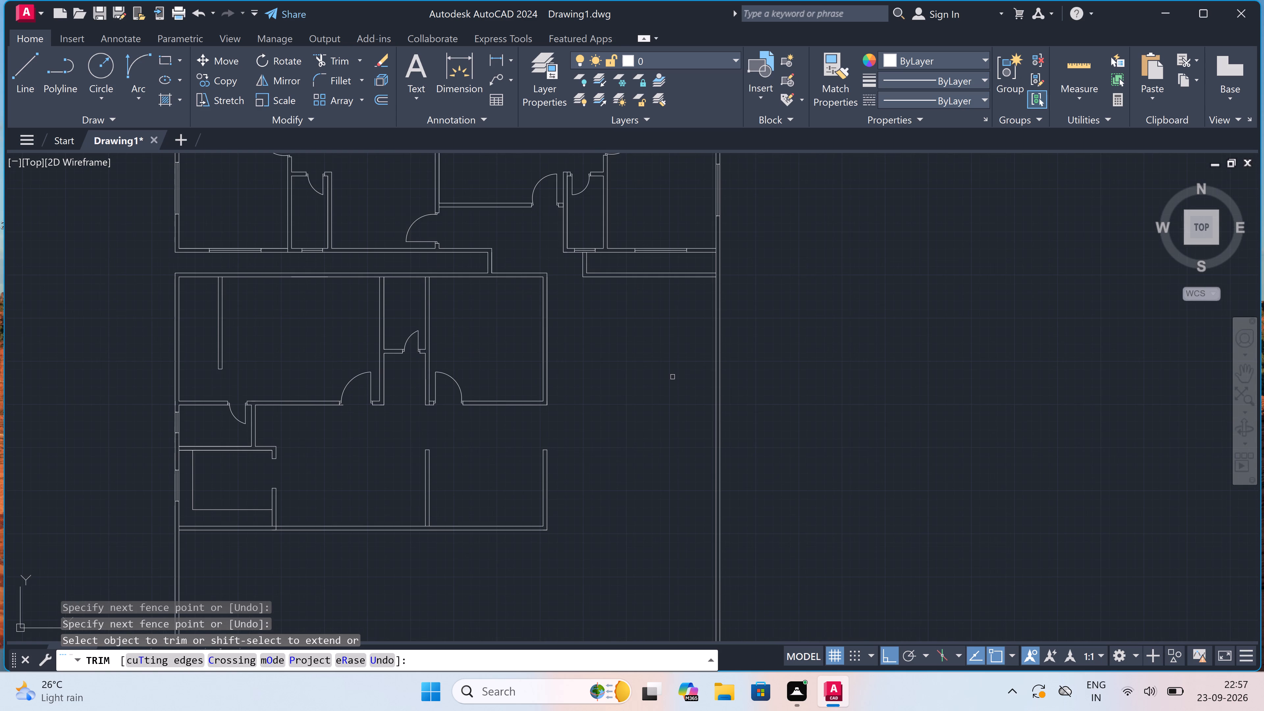
key(Escape)
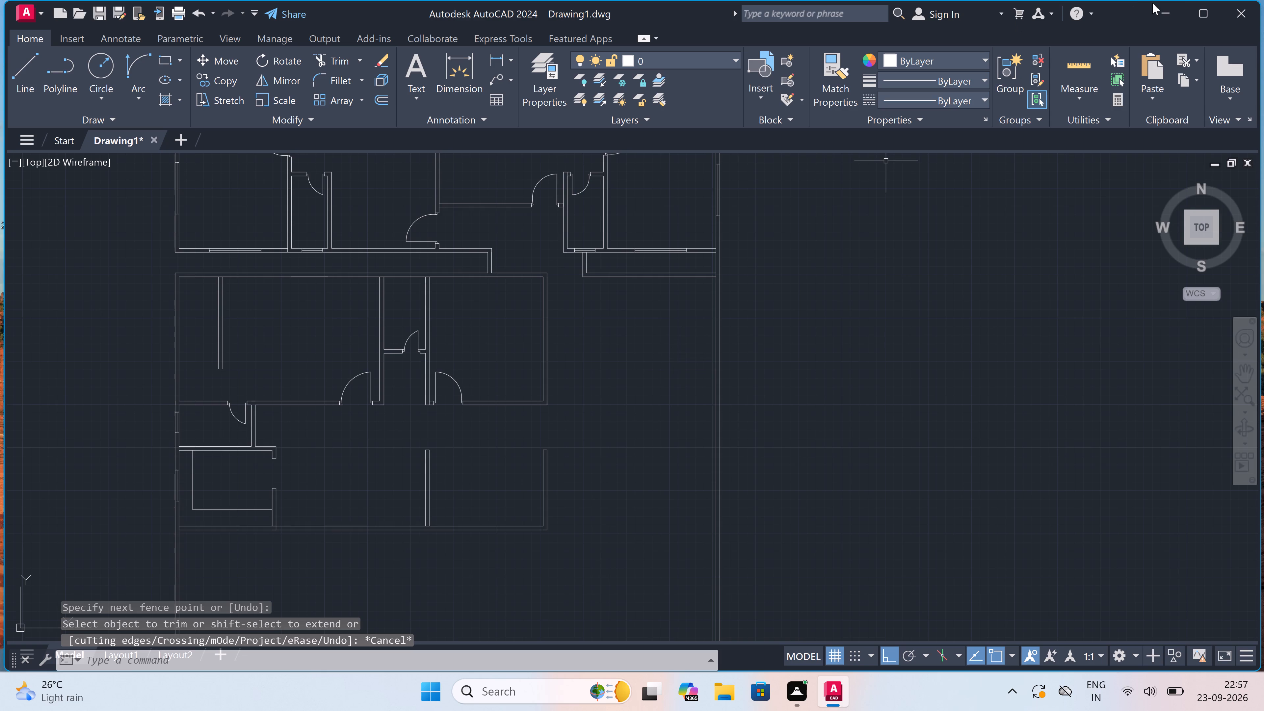
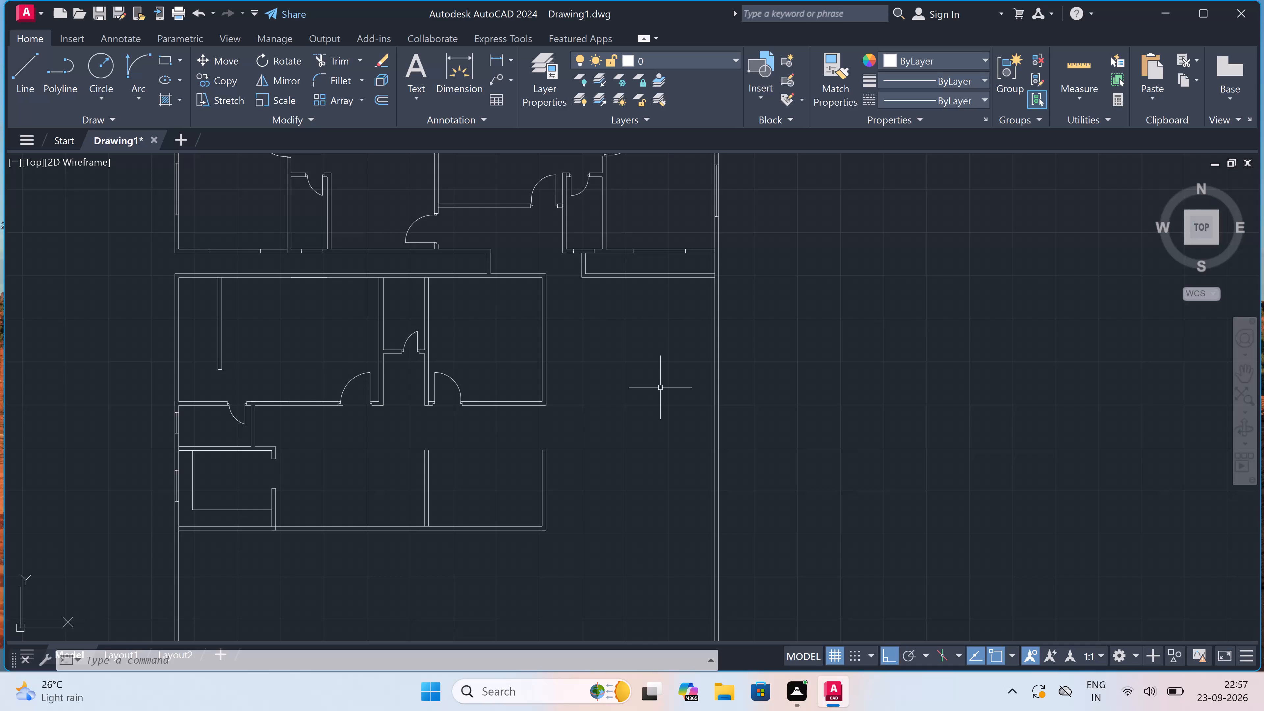
Draw a 4.5" thick horizontal wall outline from the top of the lower right room's right wall to the right boundary wall.
text(l)
key(space)
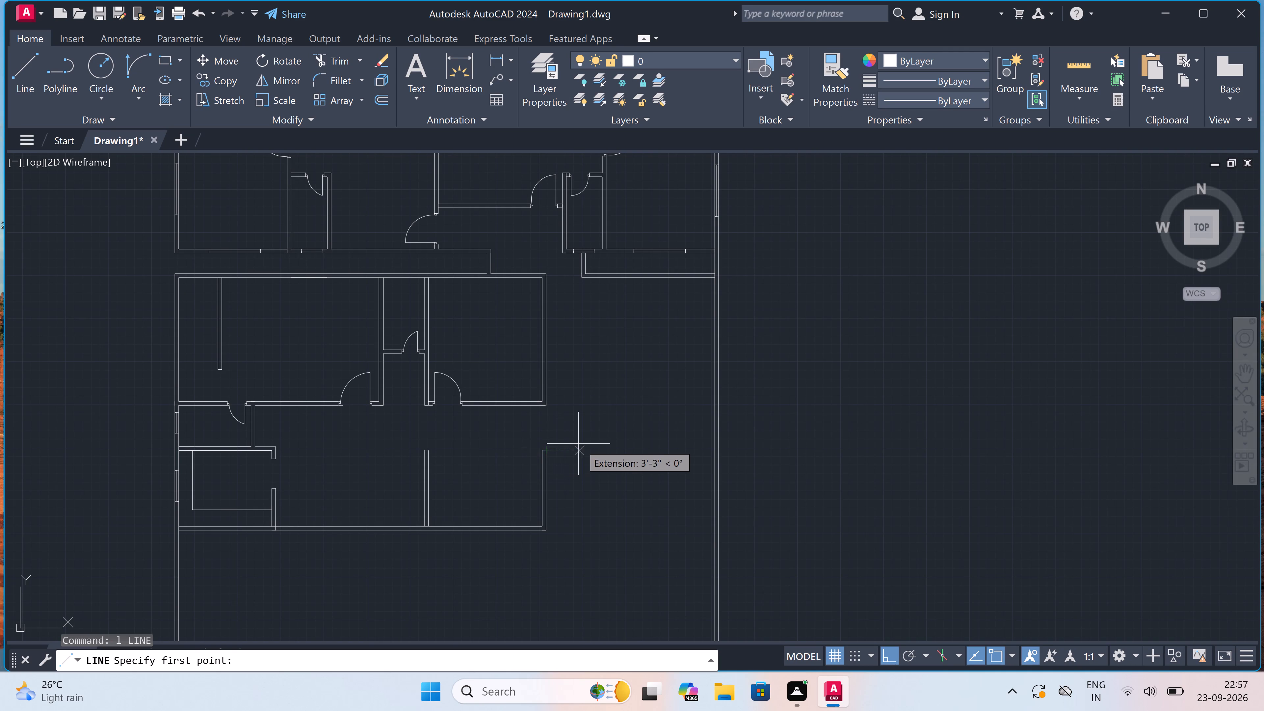
drag(549, 447, 570, 447)
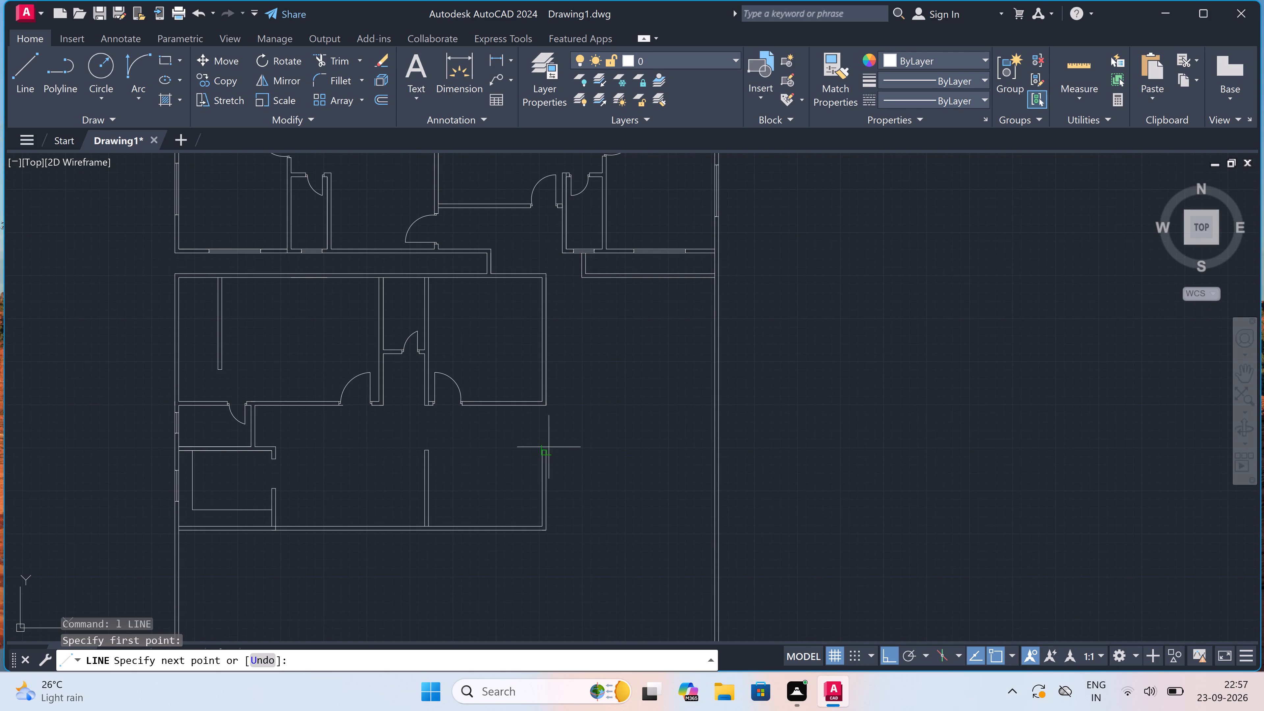
scroll(715, 448, up, 2)
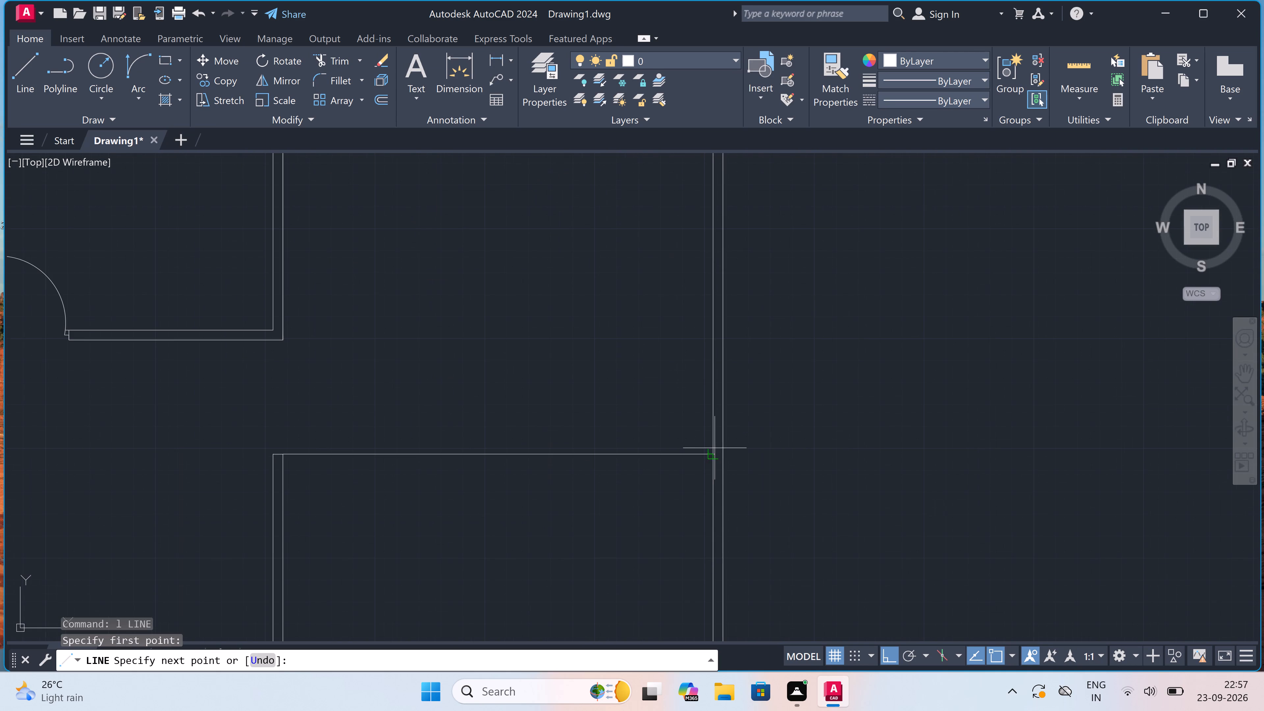
click(711, 452)
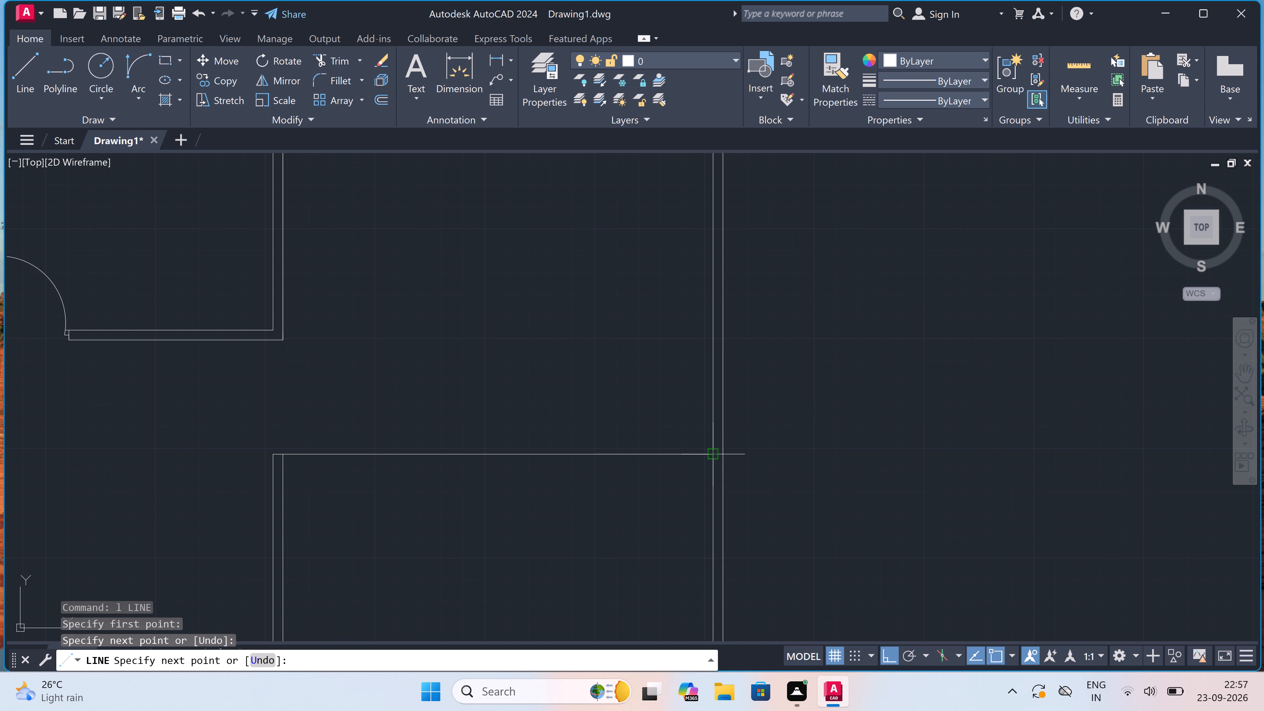
text(4.5")
key(space)
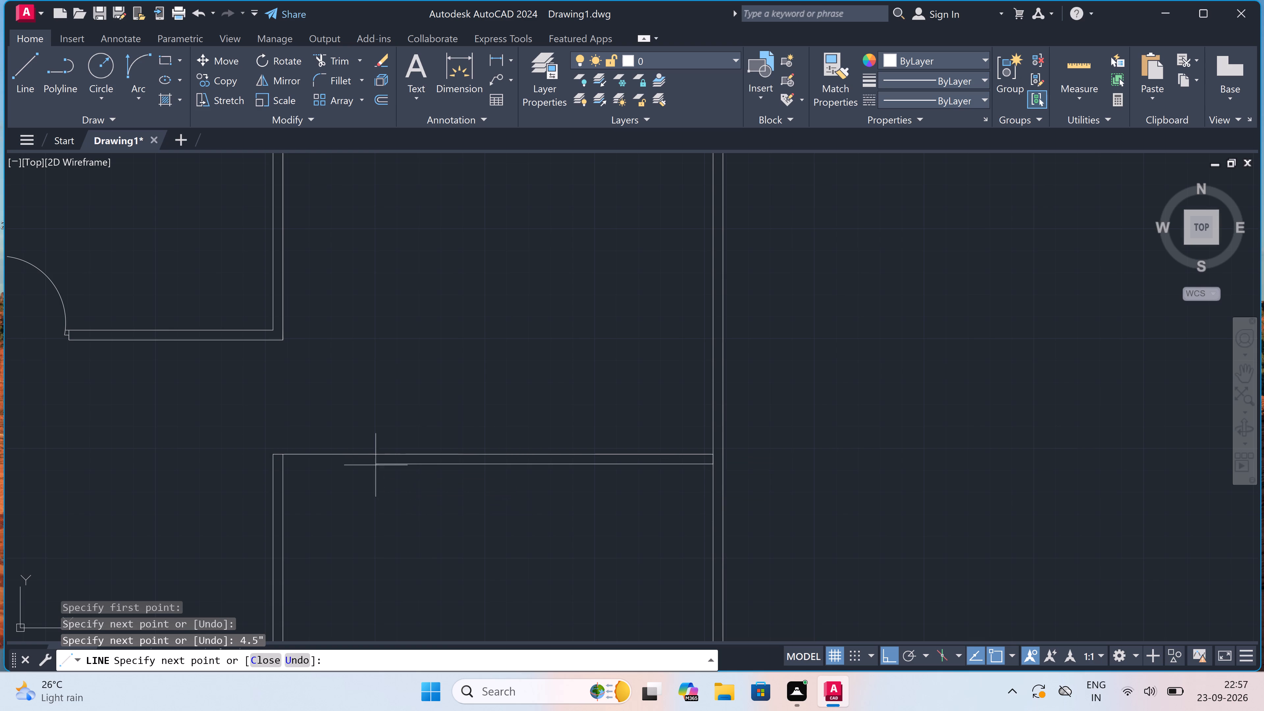
scroll(362, 461, down, 3)
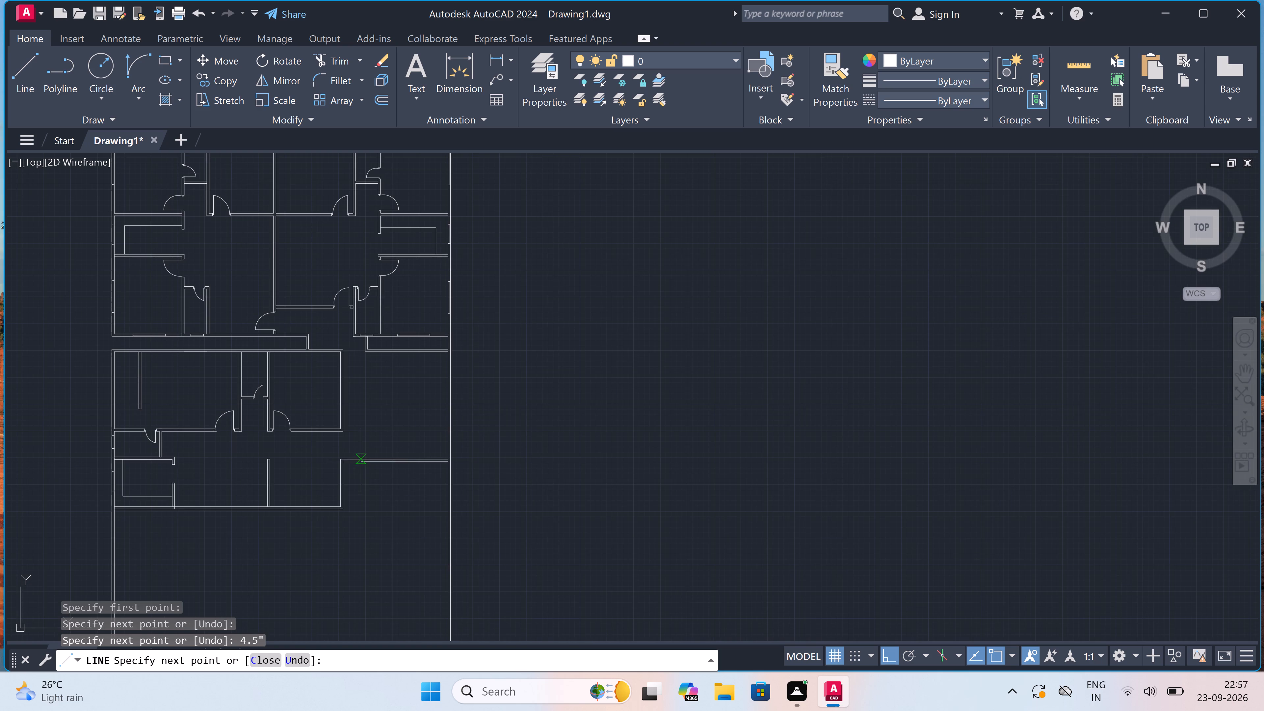
scroll(361, 460, up, 1)
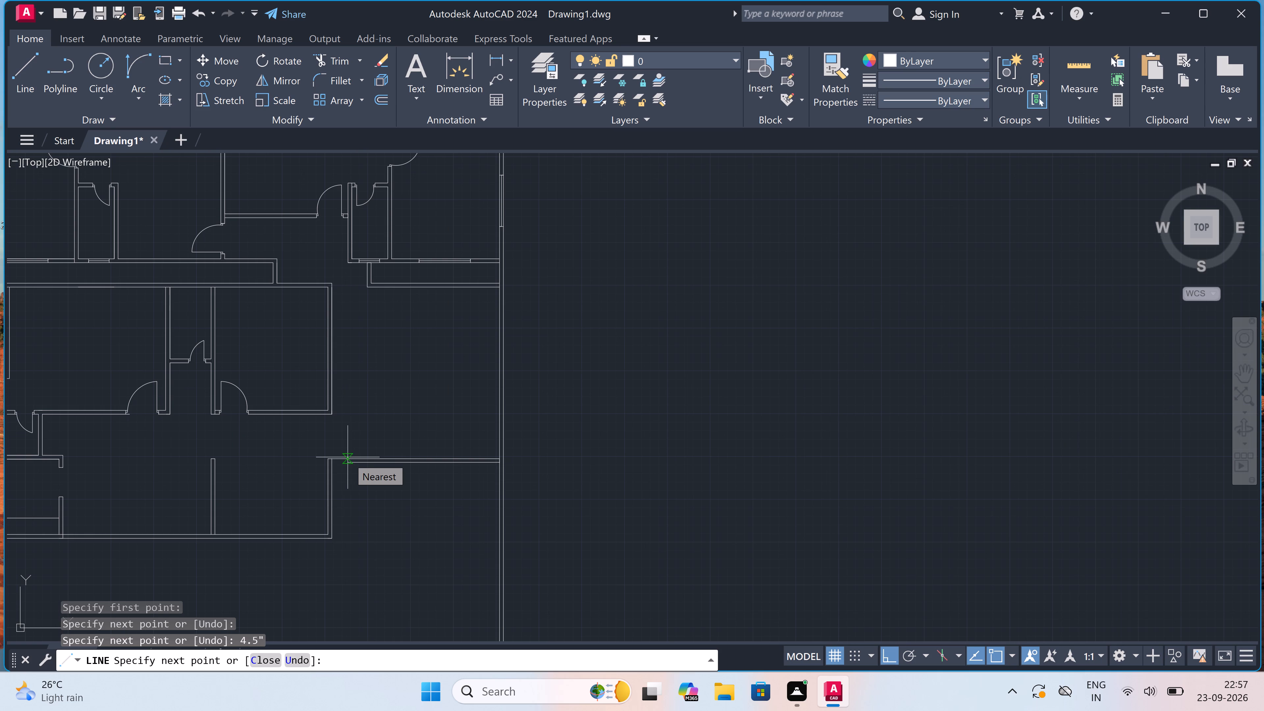
scroll(348, 457, down, 3)
scroll(348, 457, up, 2)
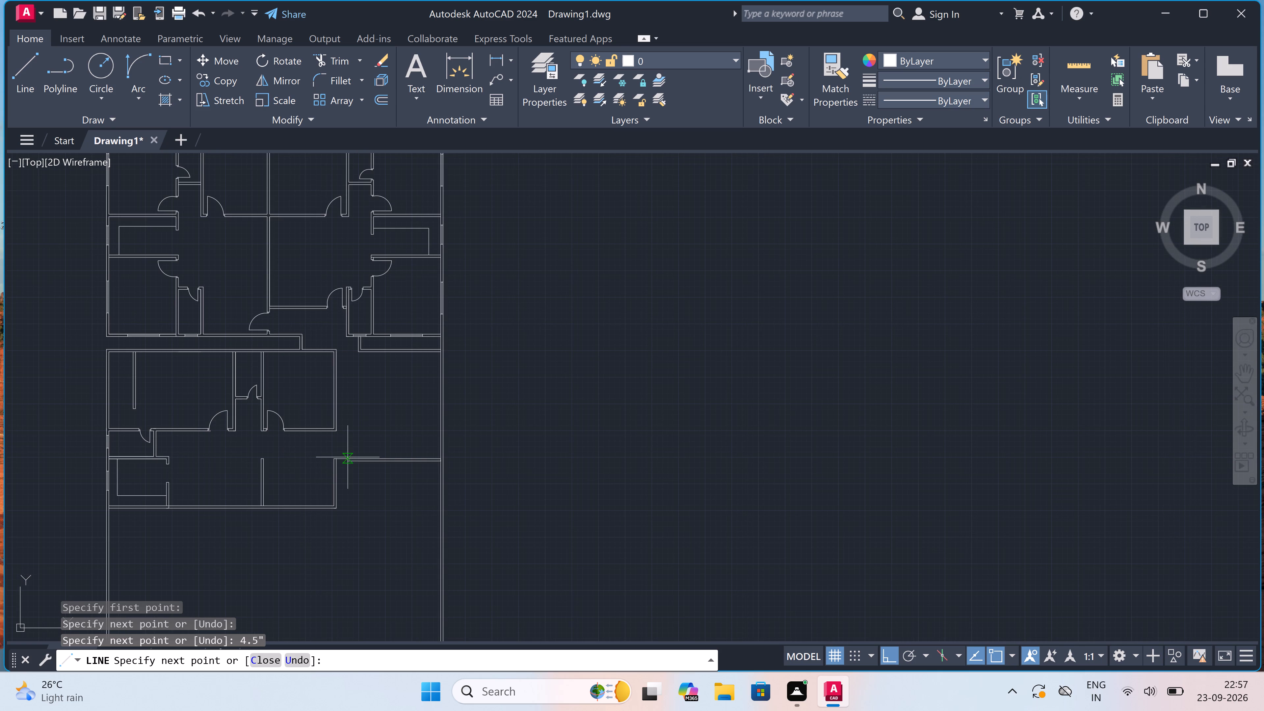
scroll(348, 456, up, 2)
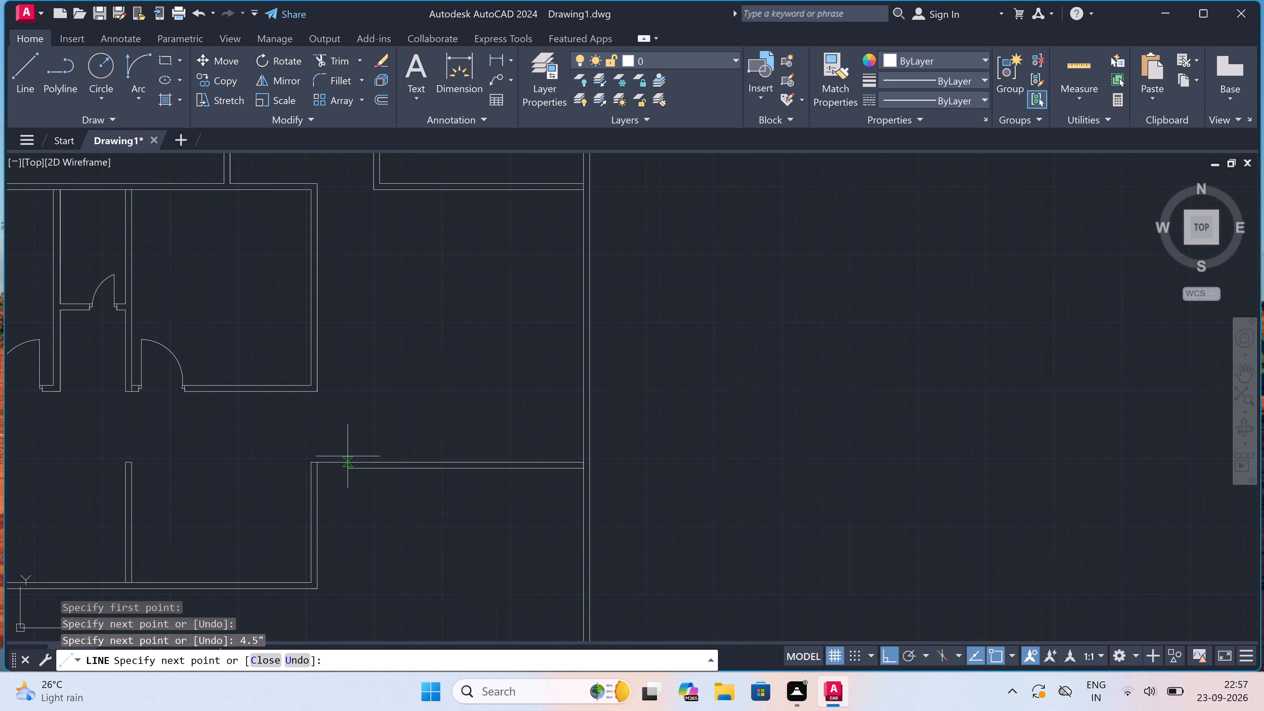
click(370, 471)
key(Escape)
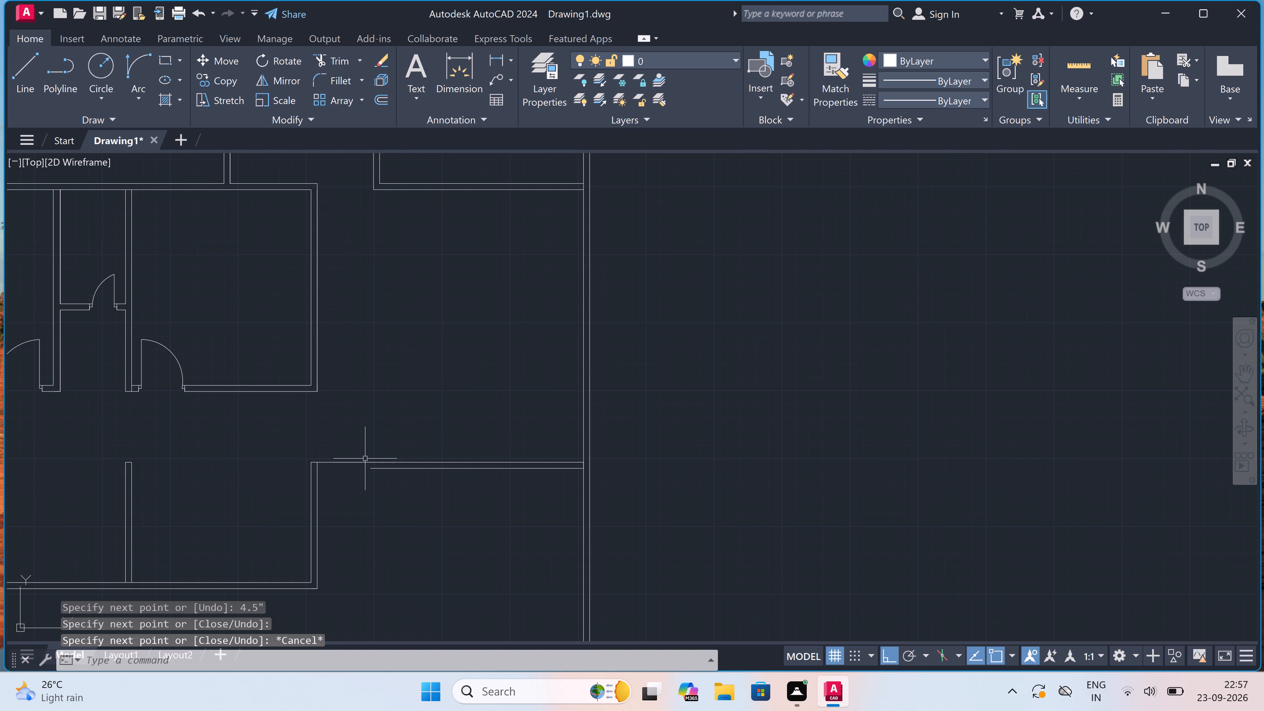
Offset the upper right room's outer right wall line 5' to the right.
text(o)
key(space)
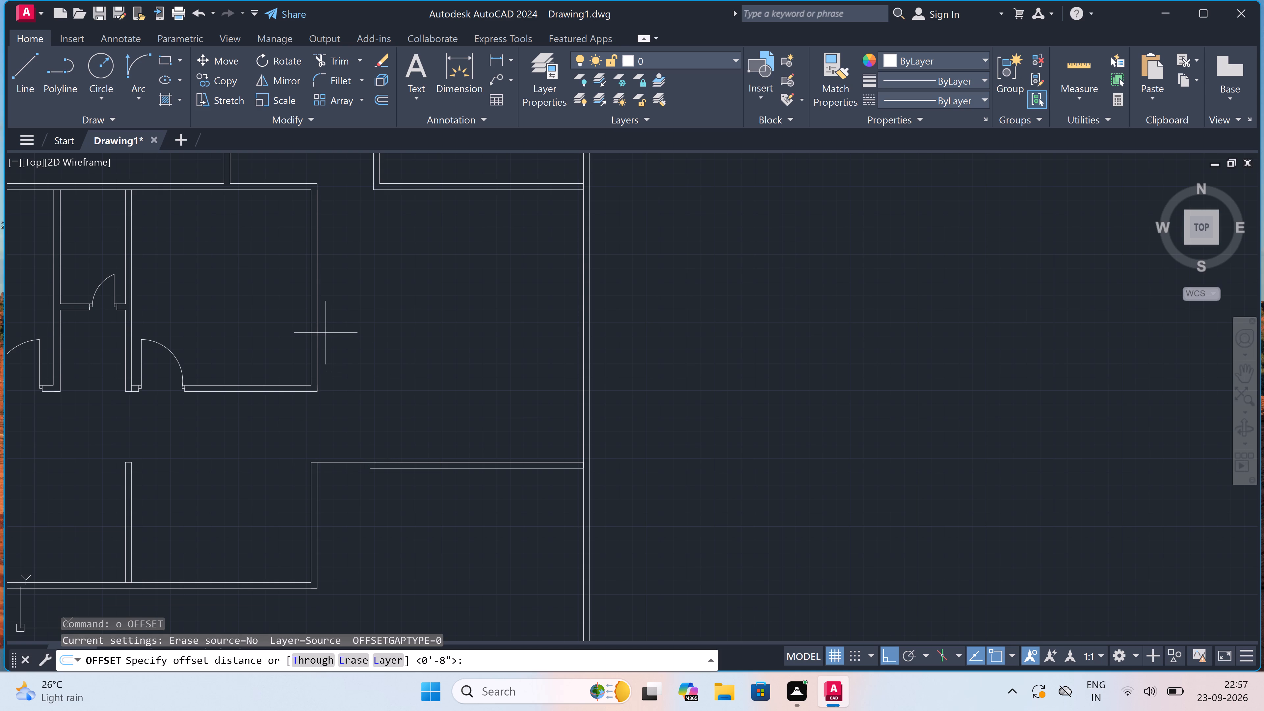
click(323, 330)
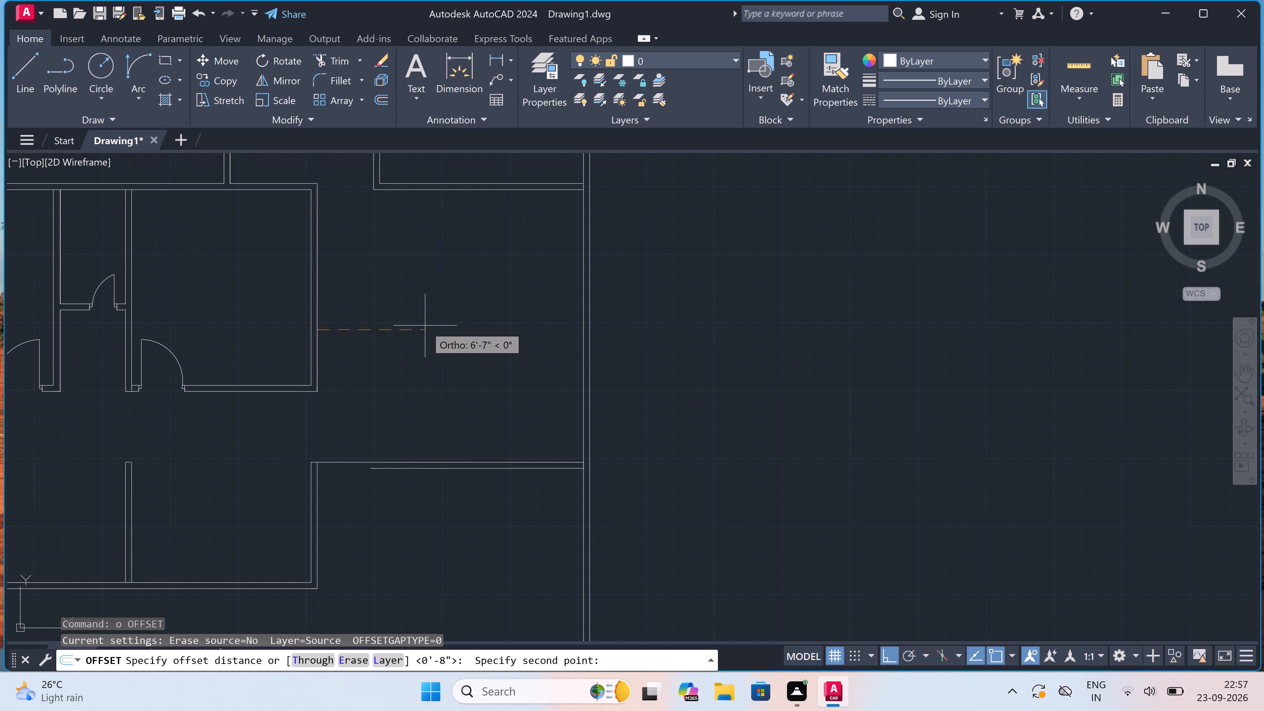
text(5')
key(space)
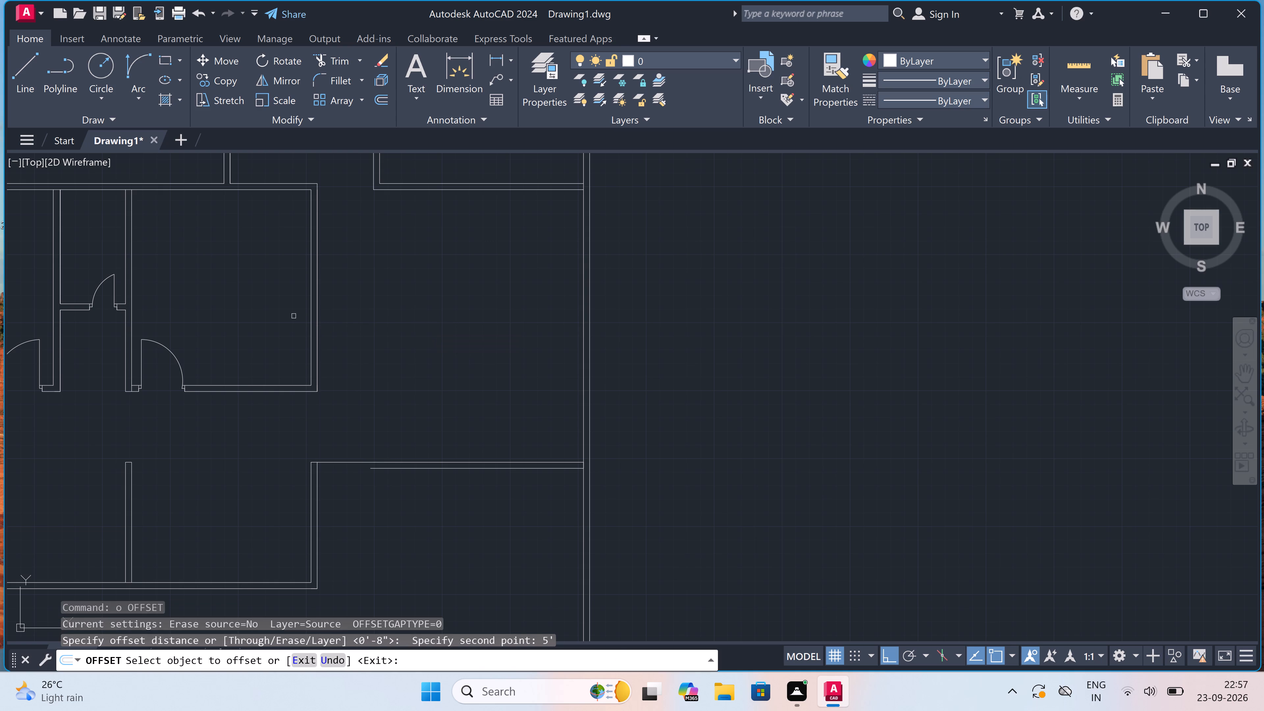
click(318, 312)
click(339, 314)
key(Escape)
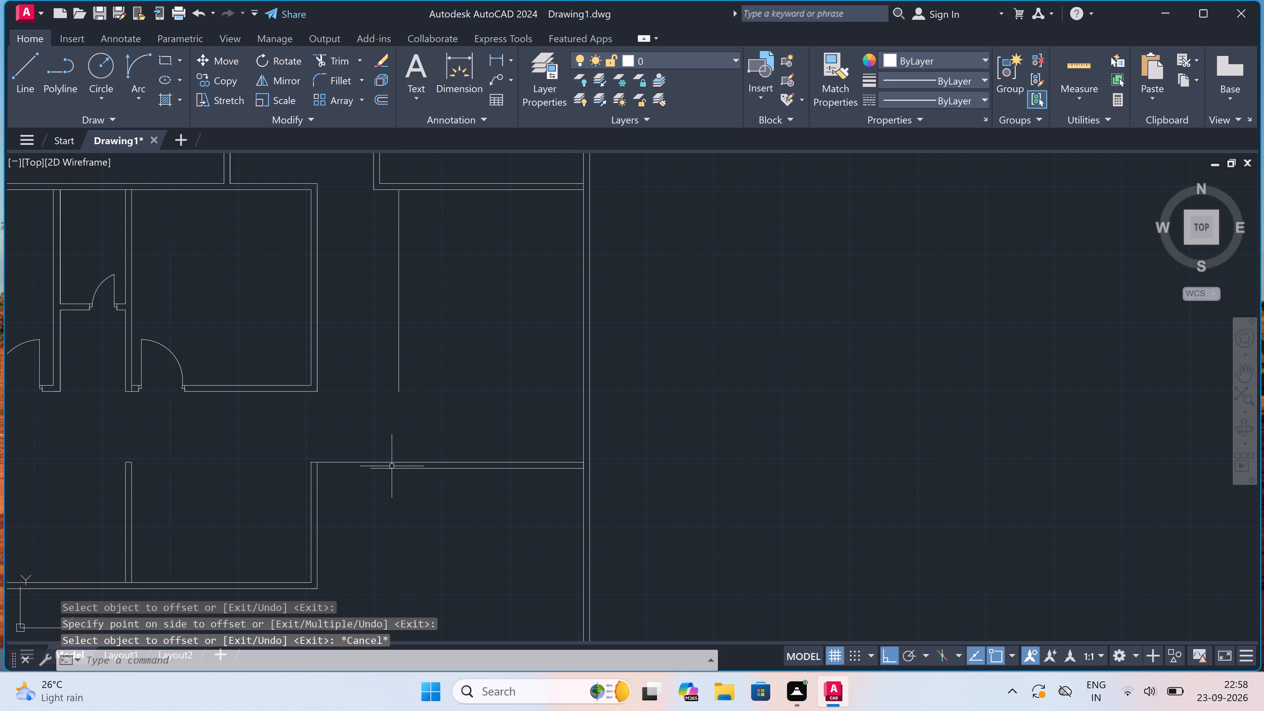
Draw a short vertical line across the new horizontal wall, aligned with the 5' offset line.
key(l)
key(space)
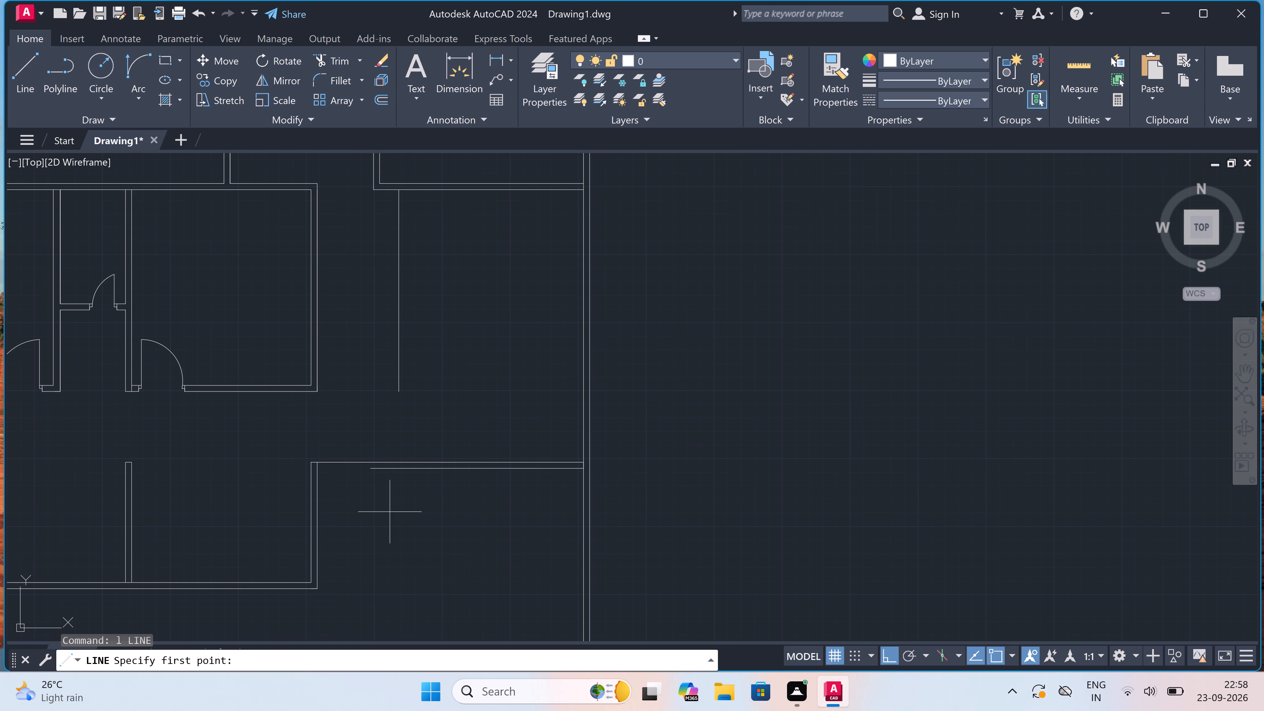
scroll(395, 472, up, 1)
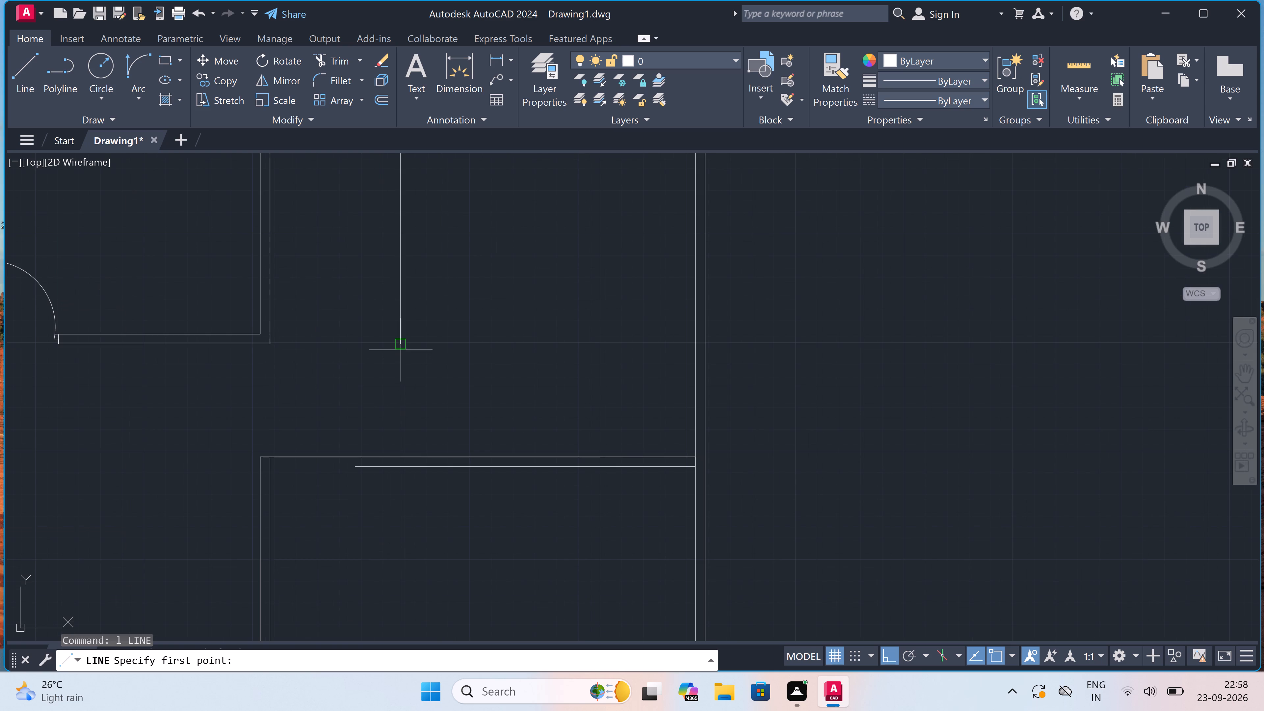
click(401, 455)
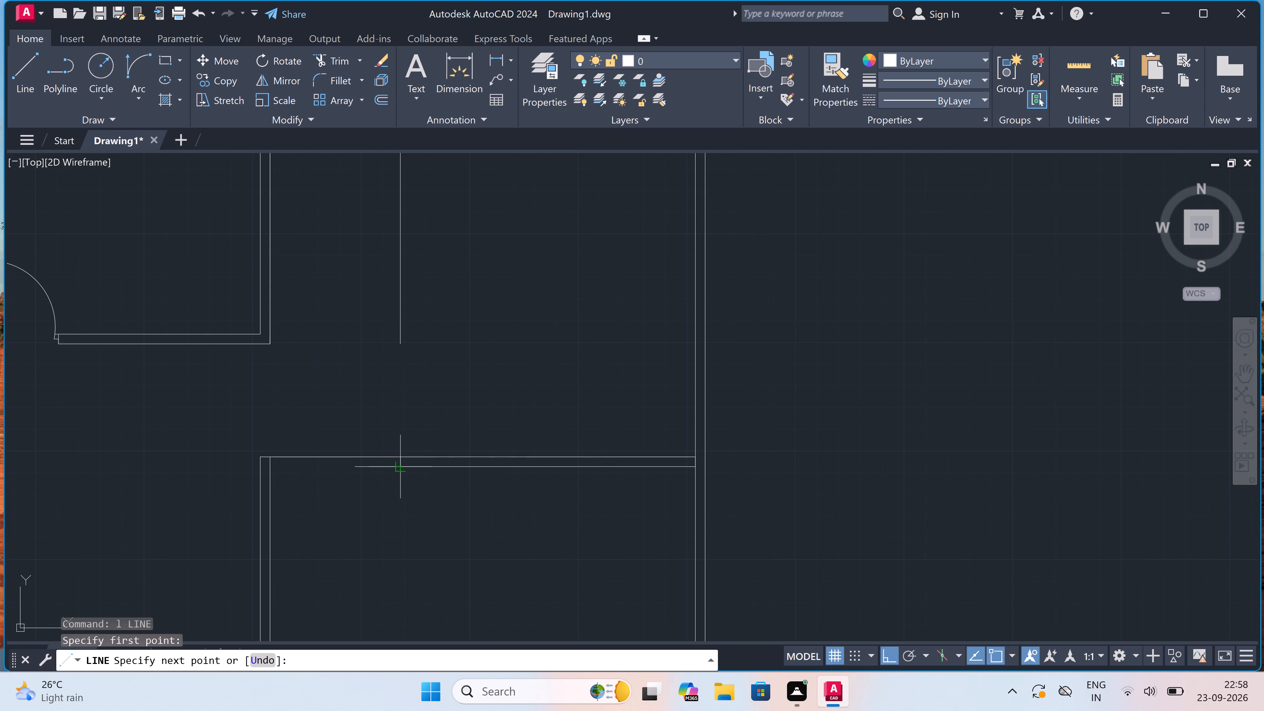
click(401, 466)
key(Escape)
Trim both lines of the horizontal wall between the short cross line and the lower right room, leaving an opening.
text(tr)
key(space)
drag(369, 440, 373, 449)
click(375, 500)
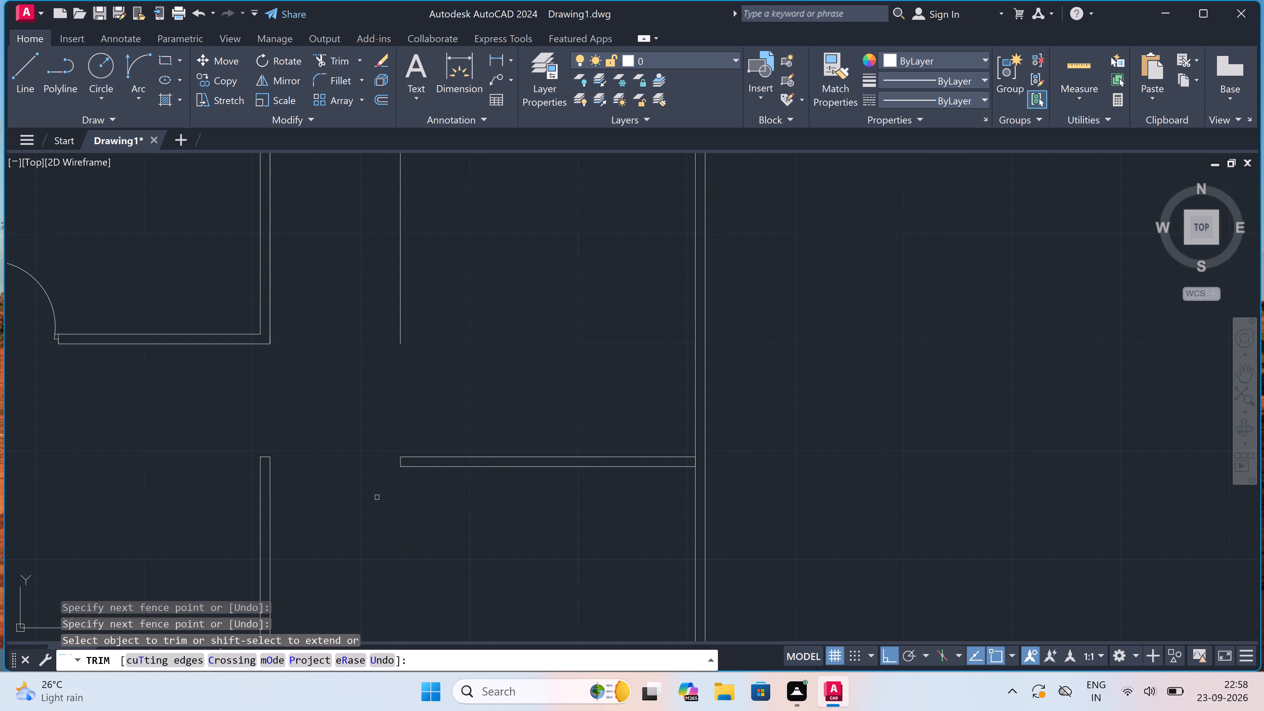
key(Escape)
Offset the inner line of the right boundary wall 4' to the left.
scroll(374, 472, down, 1)
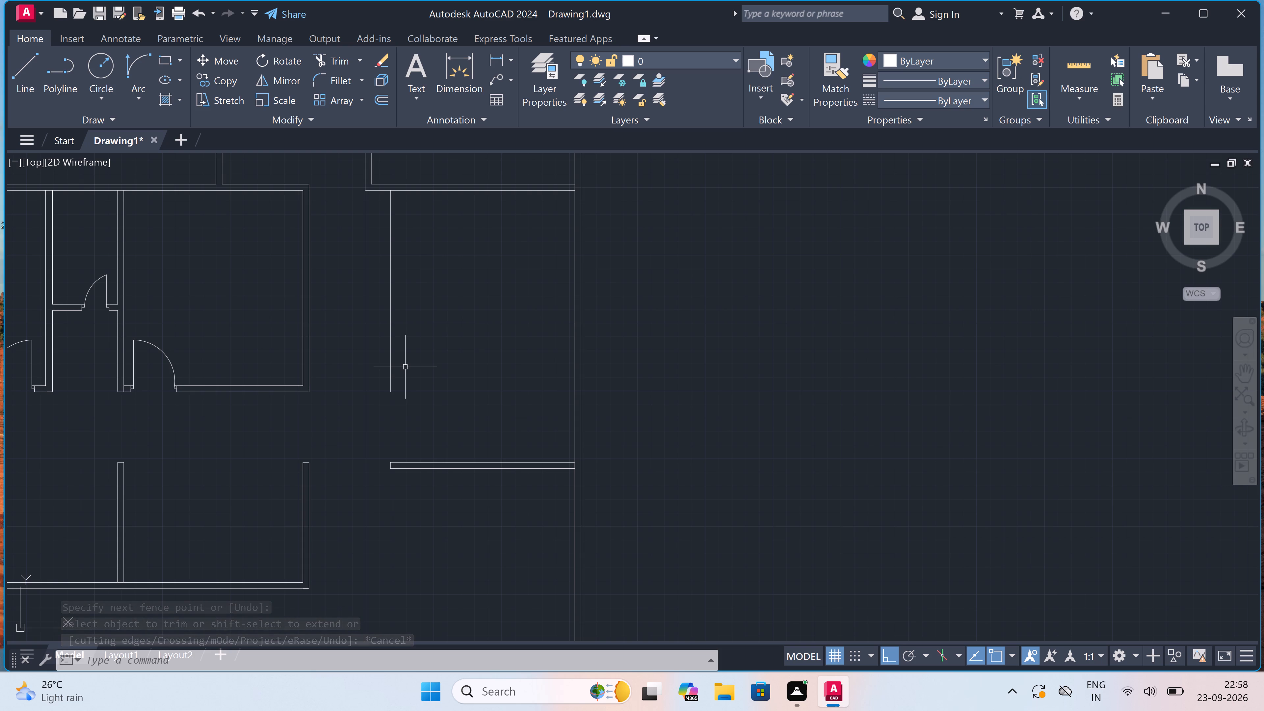
text(o)
key(space)
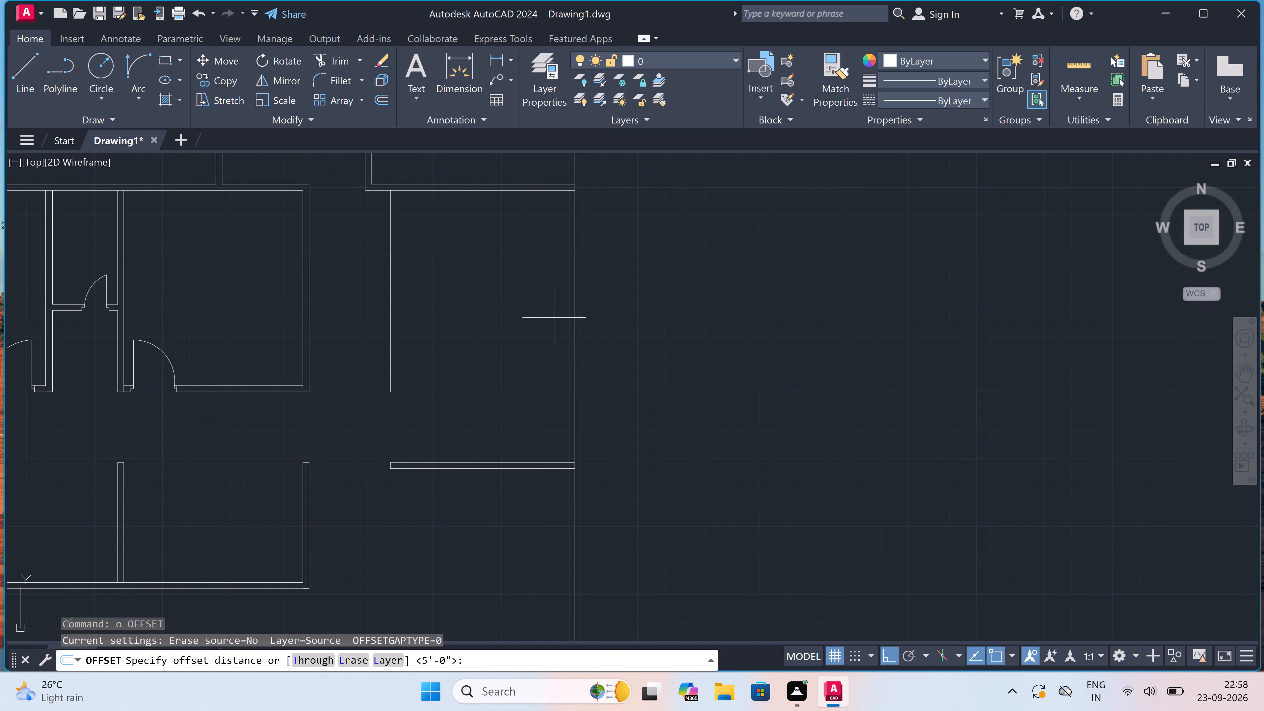
click(568, 329)
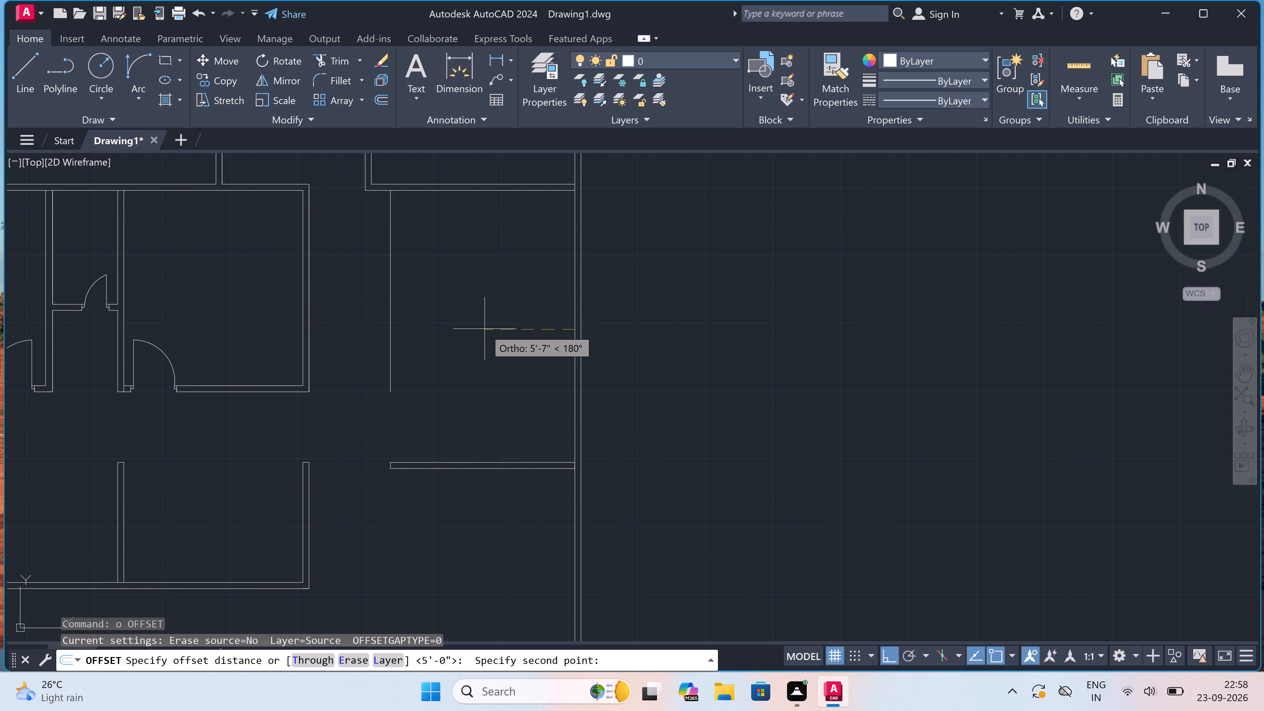
text(4')
key(space)
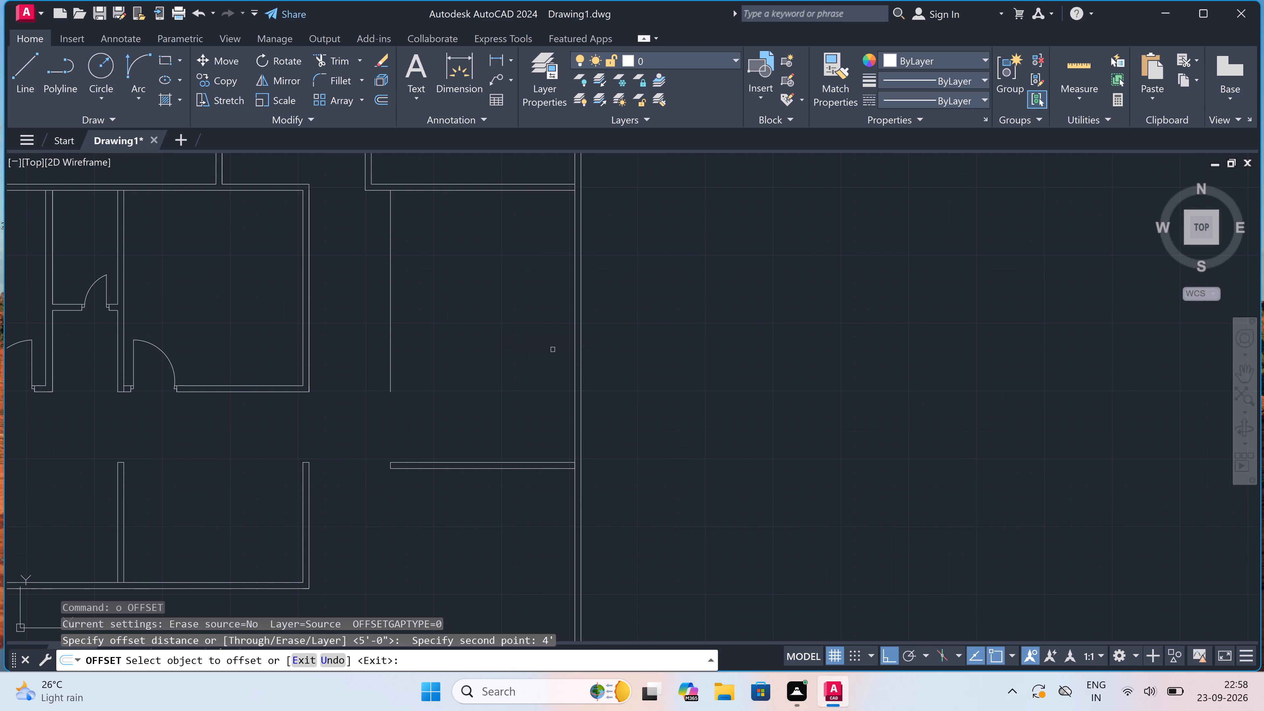
drag(574, 364, 571, 364)
click(551, 370)
key(Escape)
Offset the new vertical line 4.5" to the left to give the wall its thickness.
key(space)
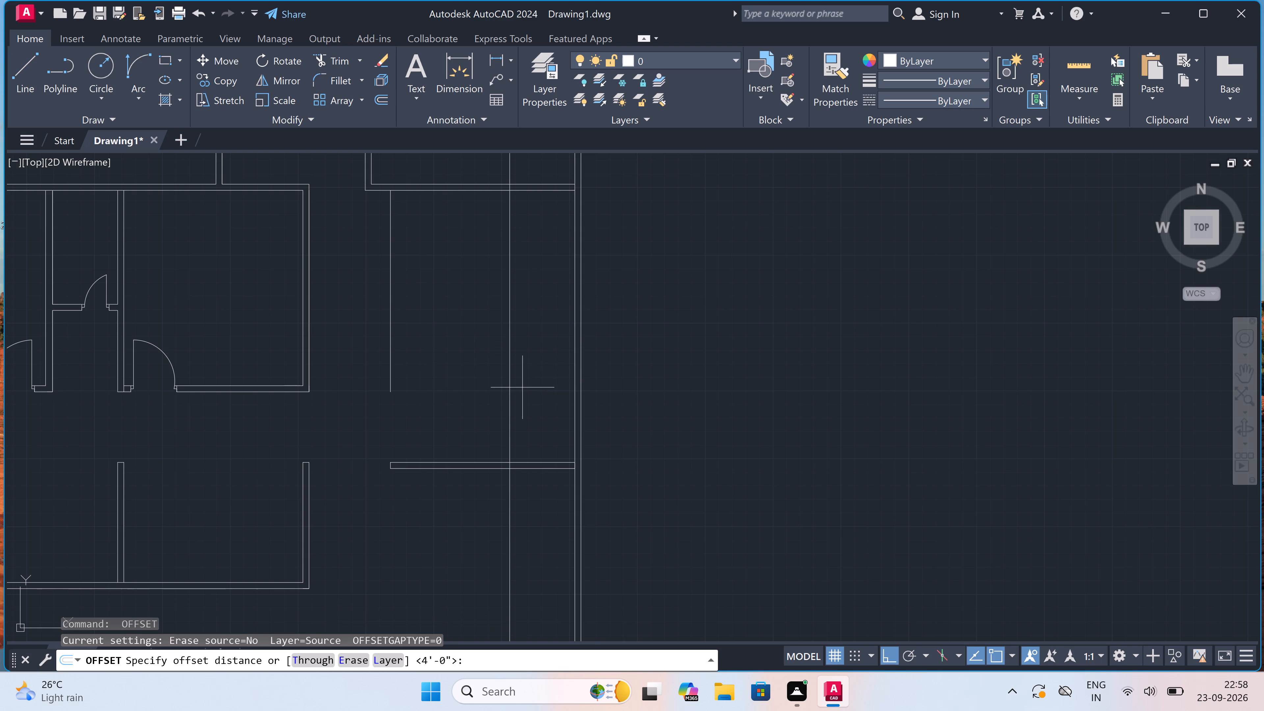
click(507, 385)
text(4.5)
text(")
key(space)
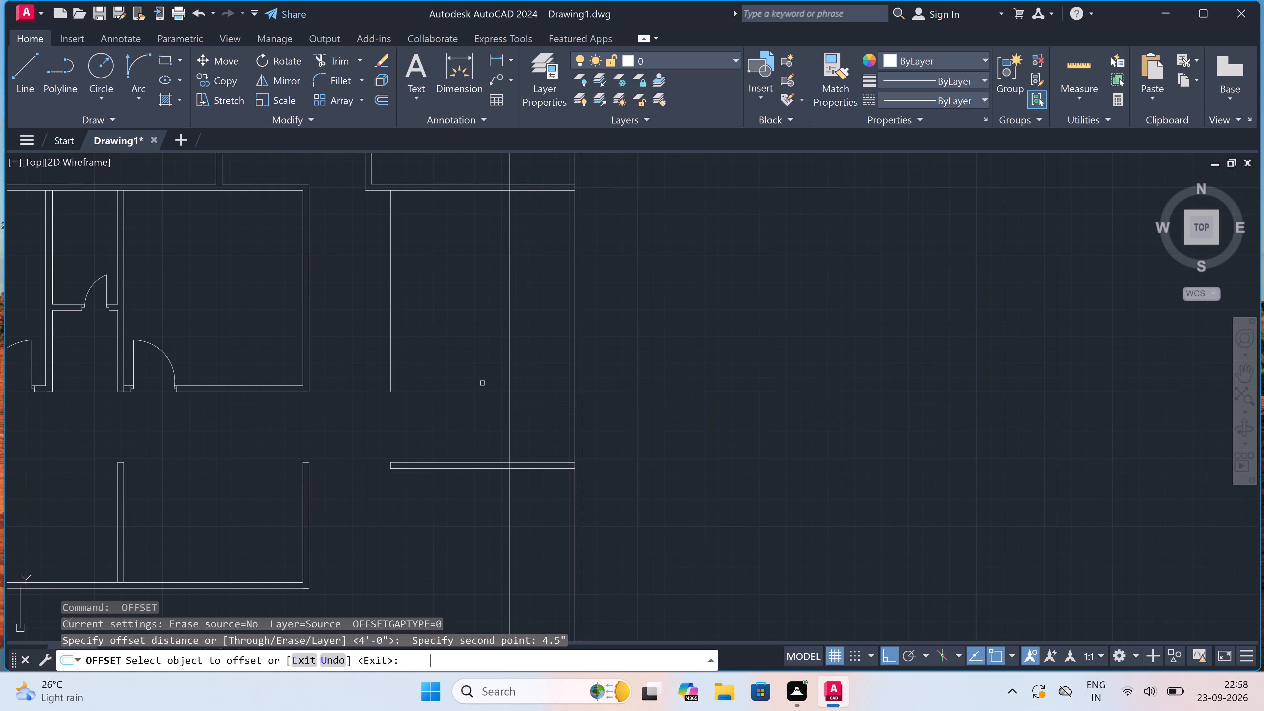
click(510, 386)
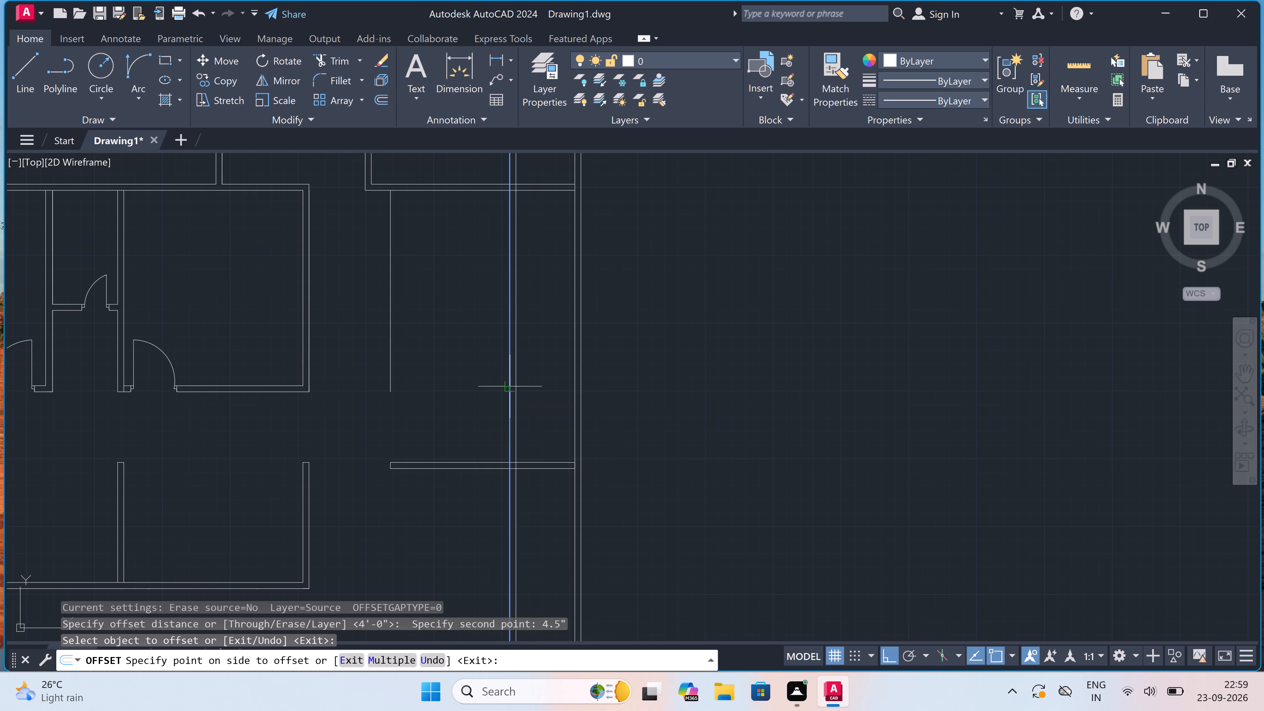
click(477, 380)
key(Escape)
Offset the left line of the new vertical wall 6'6" to the left.
key(space)
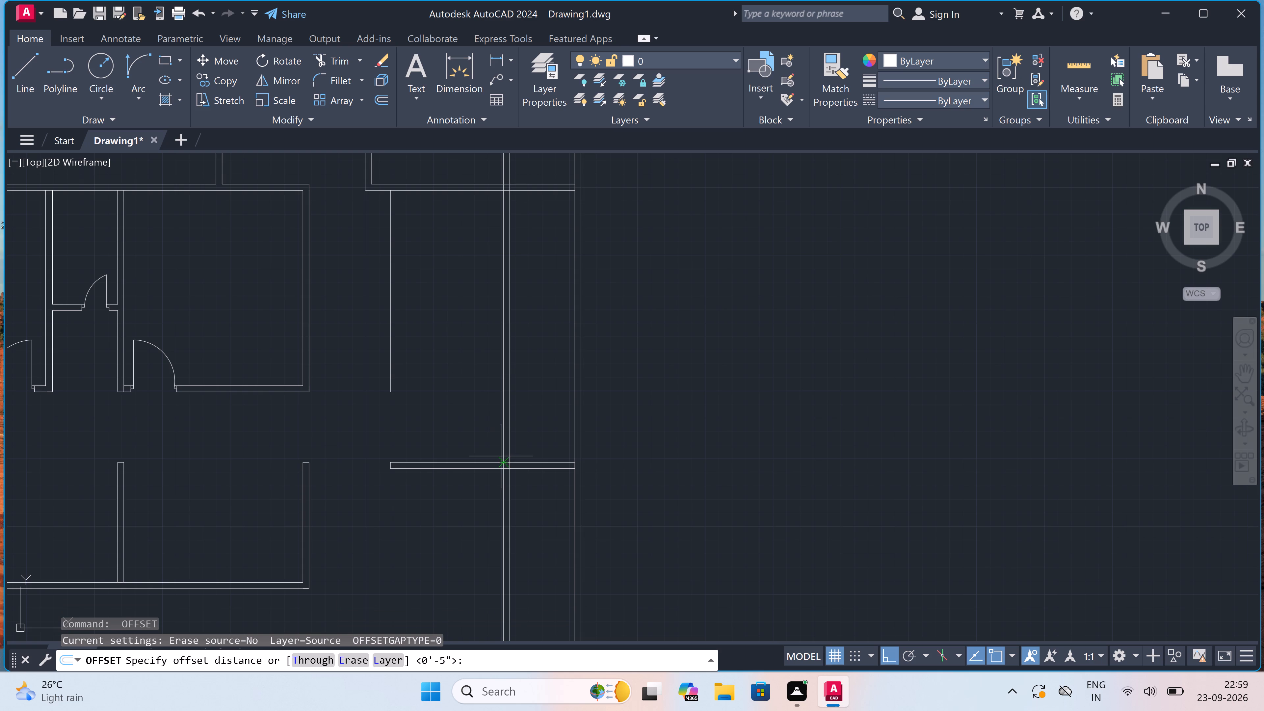
click(506, 425)
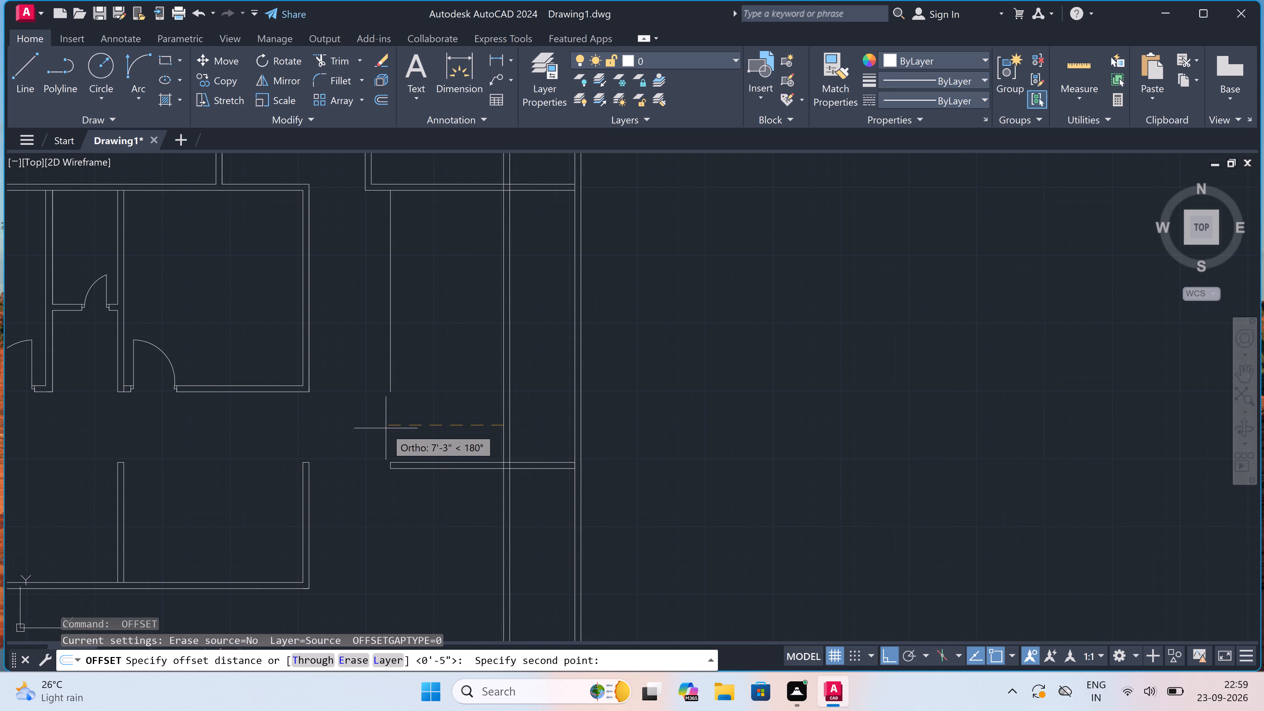
text(6'6)
text(")
key(space)
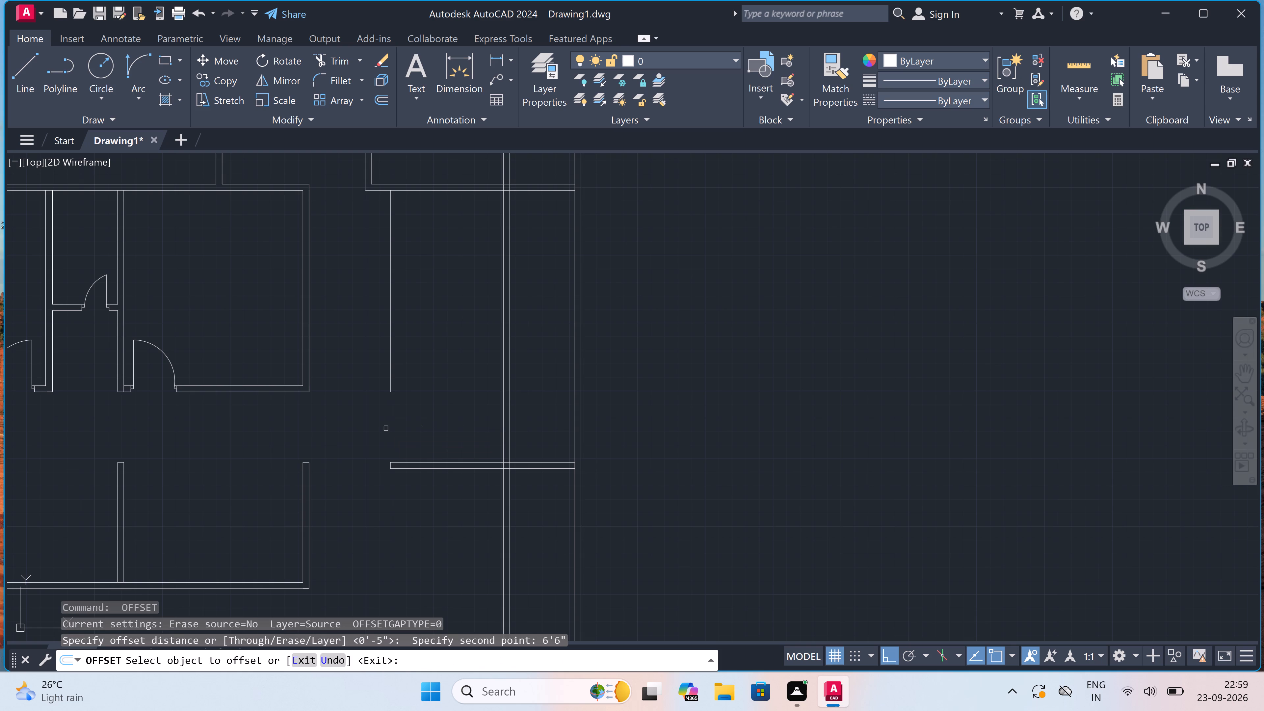
scroll(386, 428, up, 2)
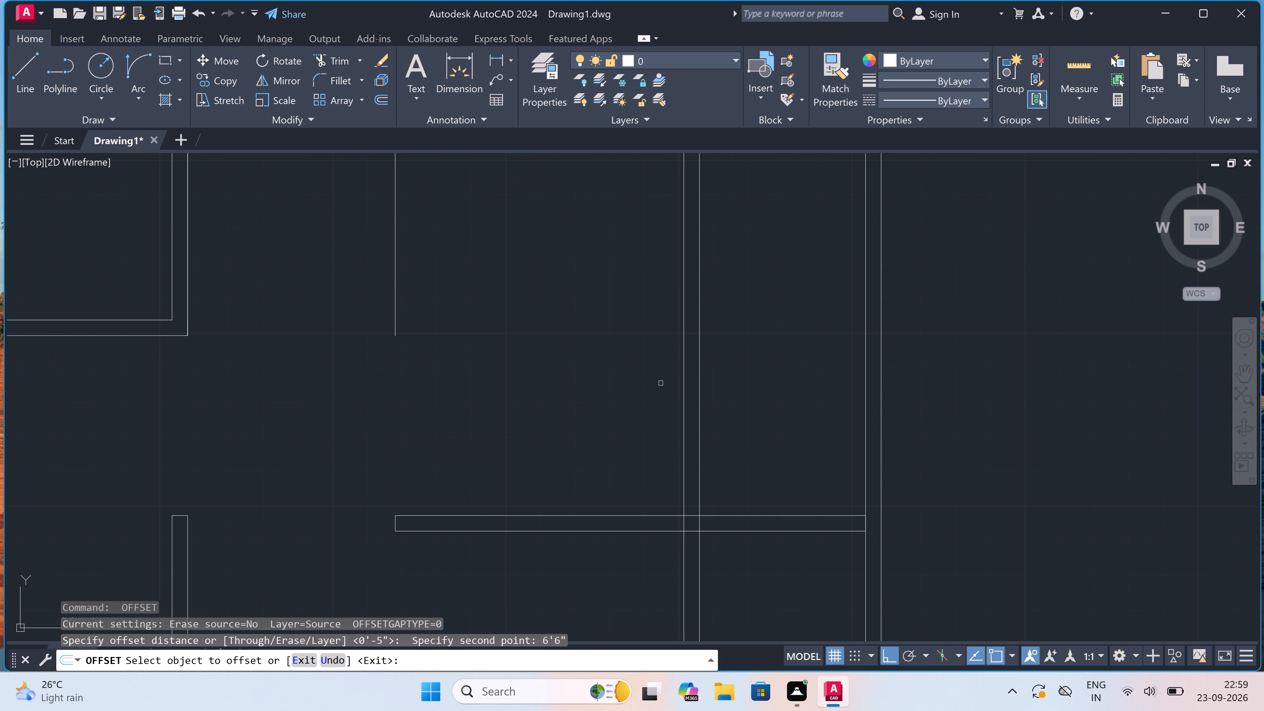
drag(683, 386, 678, 387)
click(628, 398)
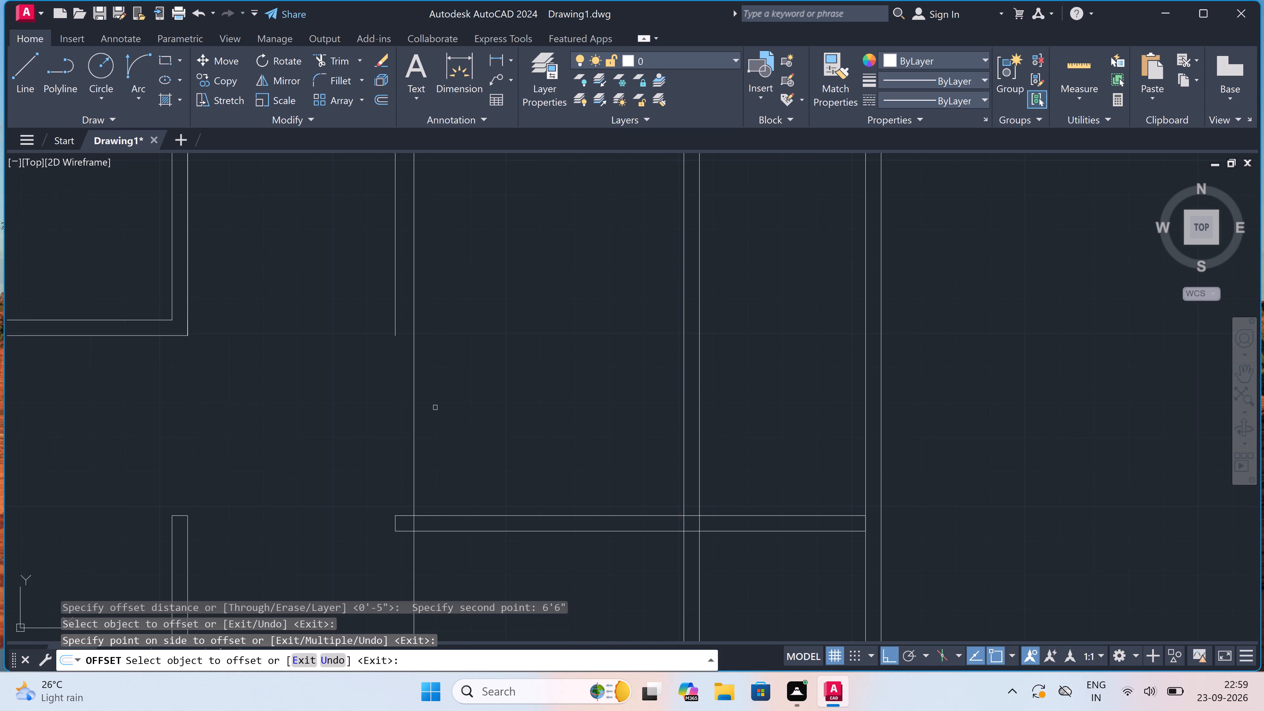
key(Escape)
Offset the leftmost new vertical line 4.5" to the left to give that wall its thickness.
key(space)
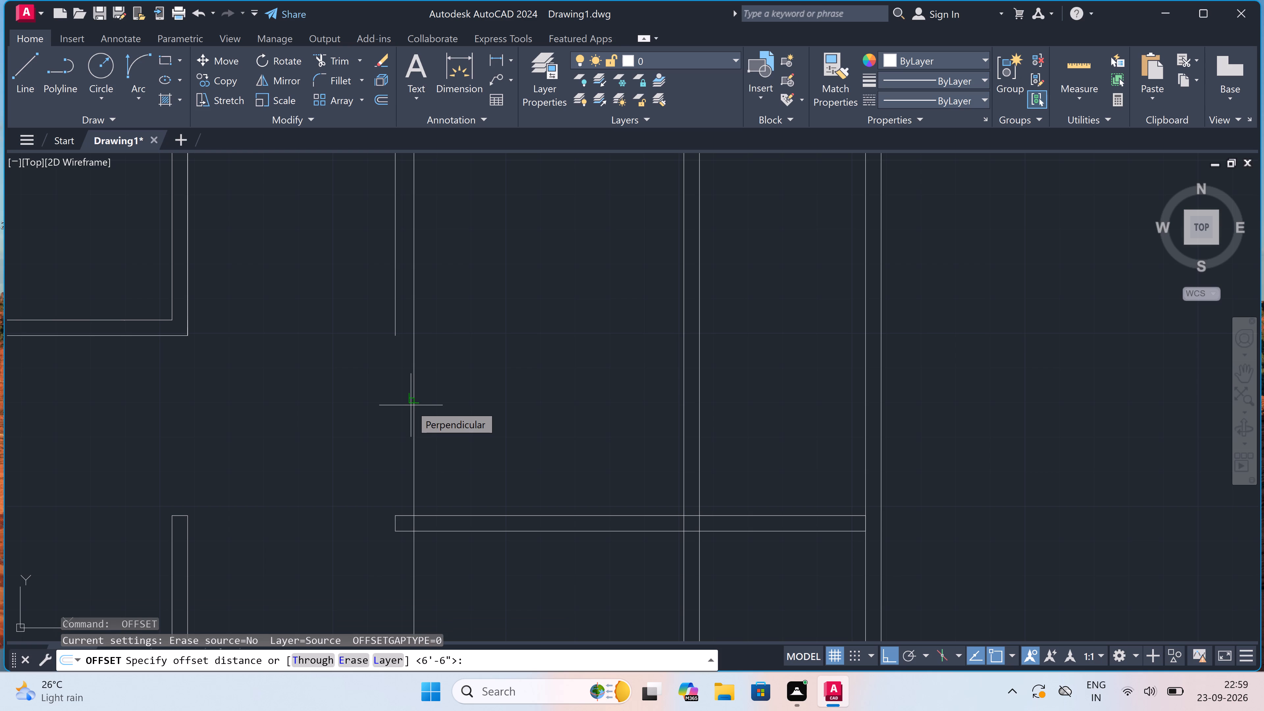
click(411, 405)
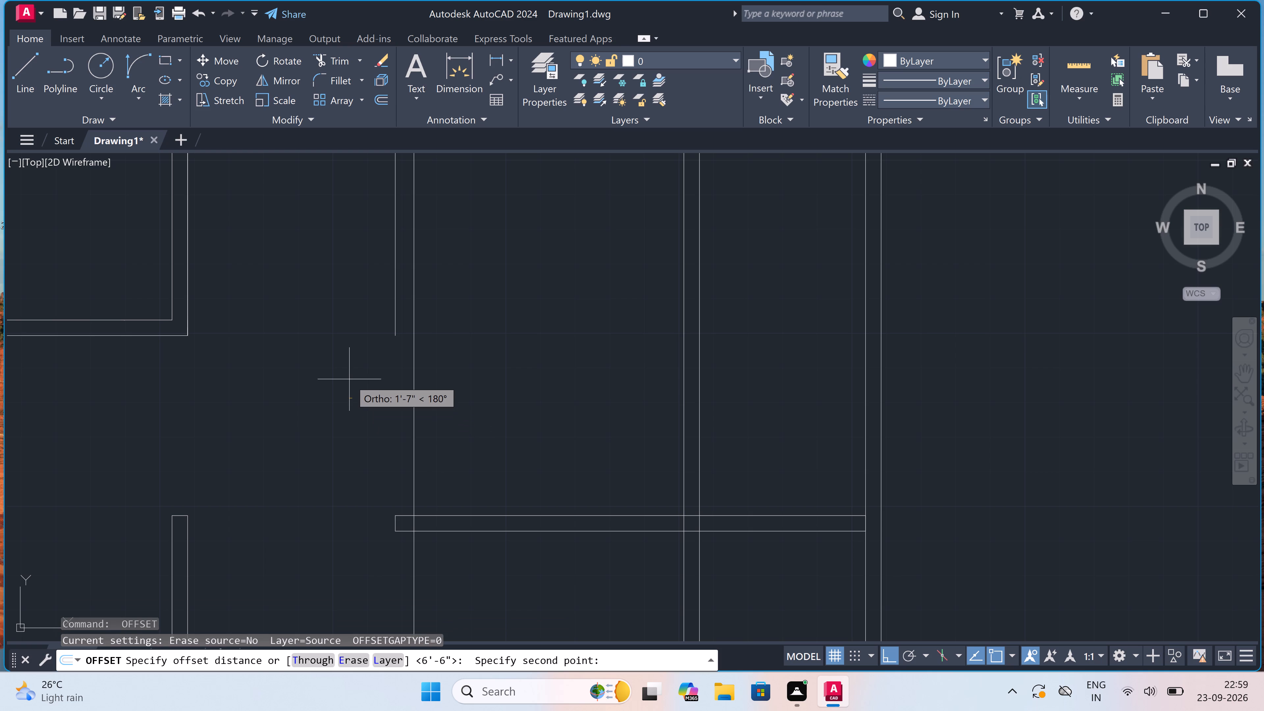
text(4.5")
key(space)
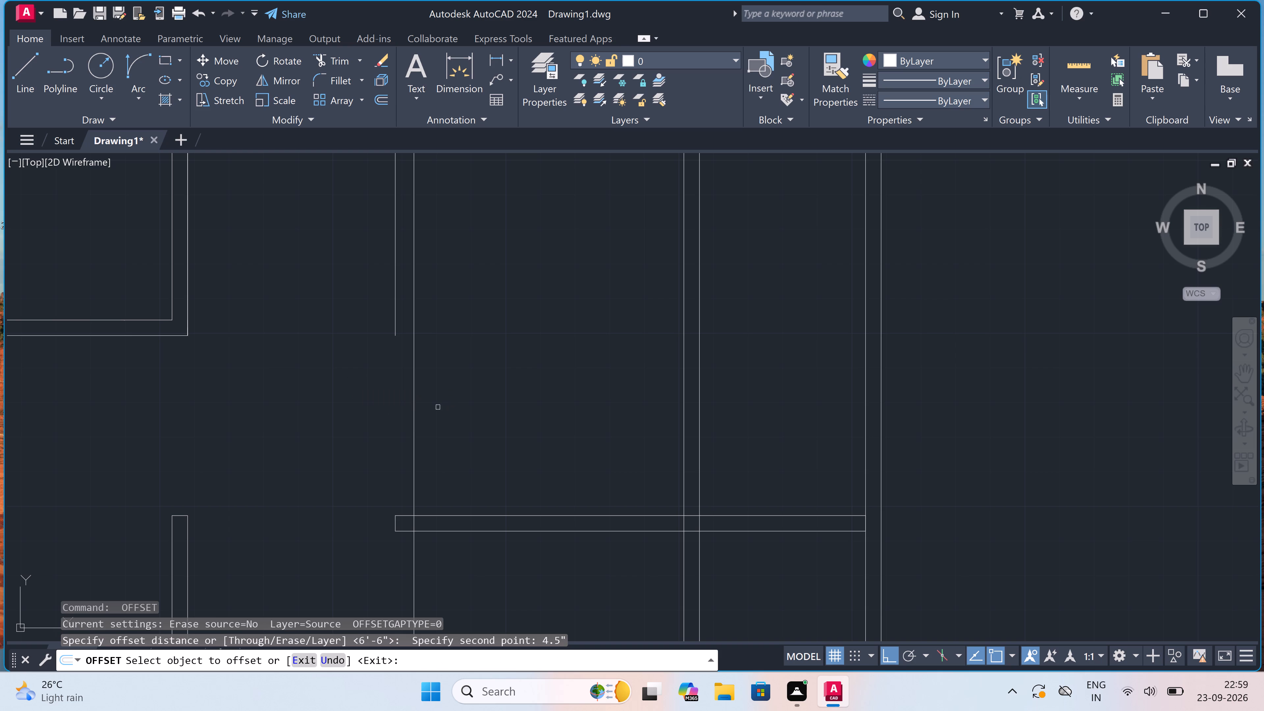
drag(414, 405, 410, 403)
click(395, 401)
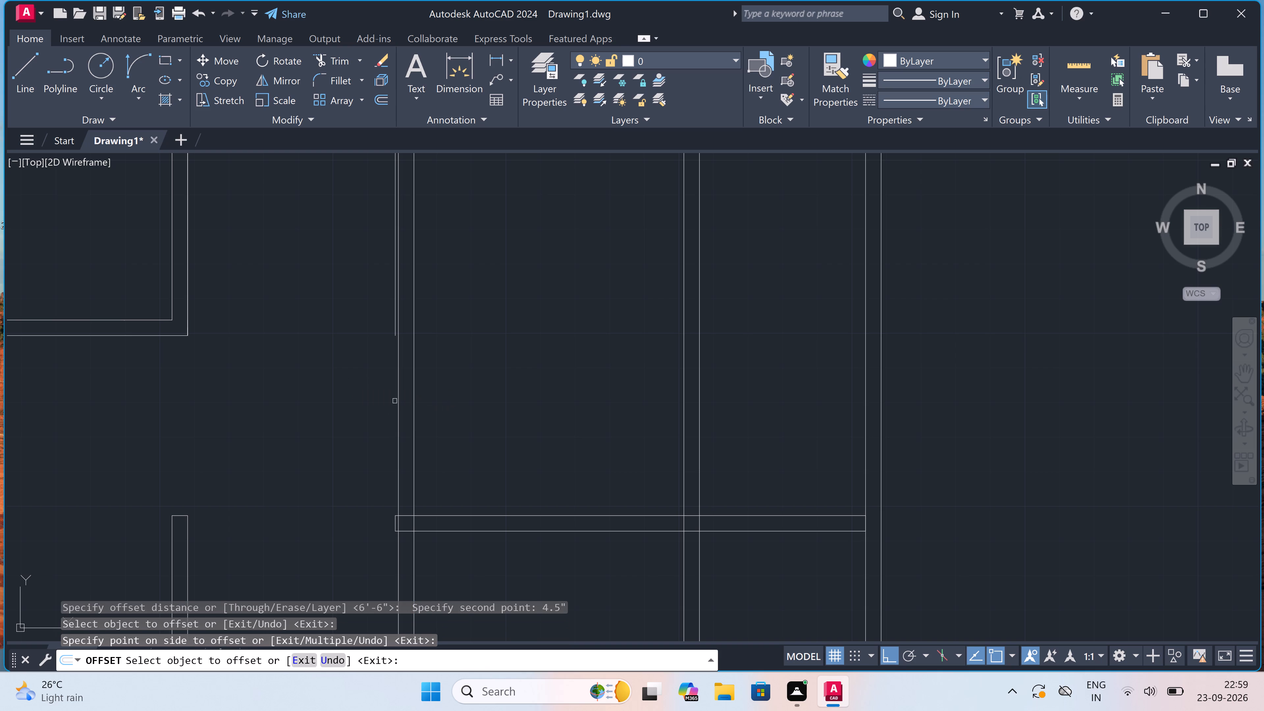
key(Escape)
Draw a vertical guide line from the stepped wall's lower left corner under the upper plan's right unit down past the lower horizontal wall.
scroll(393, 405, down, 3)
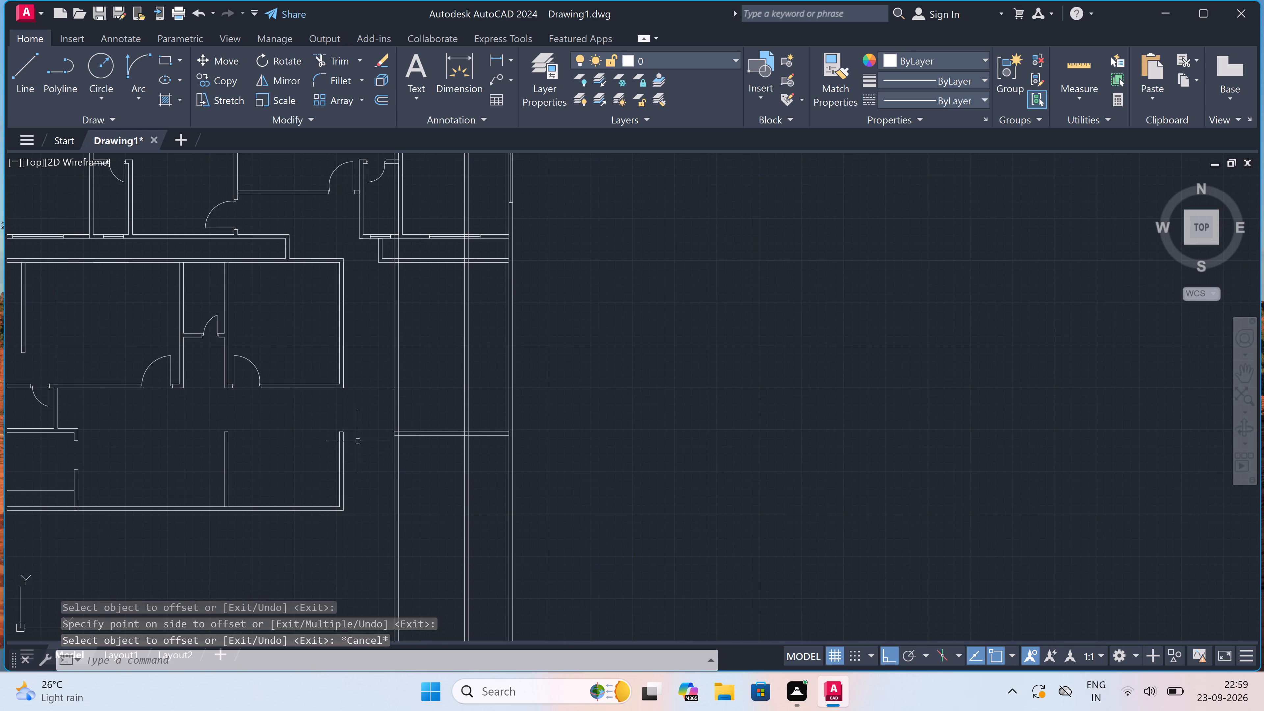
scroll(357, 439, up, 1)
scroll(358, 440, down, 3)
scroll(329, 370, up, 3)
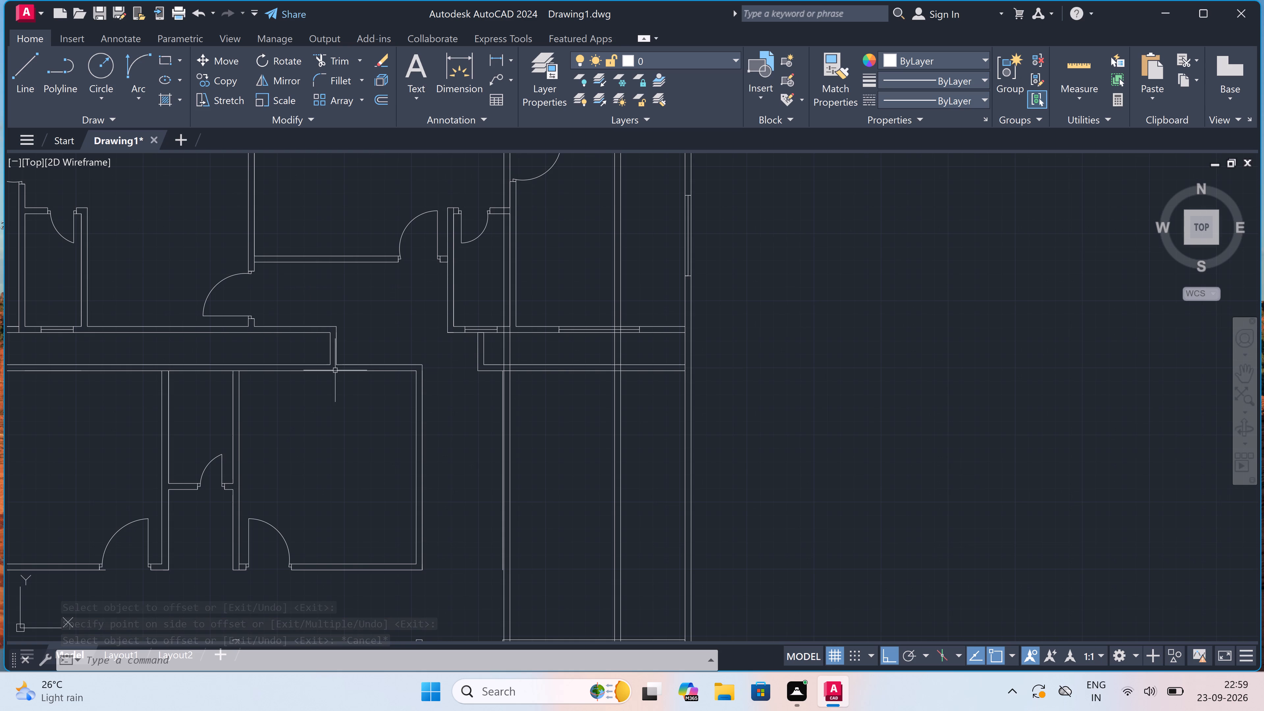
scroll(414, 386, down, 1)
text(l)
key(space)
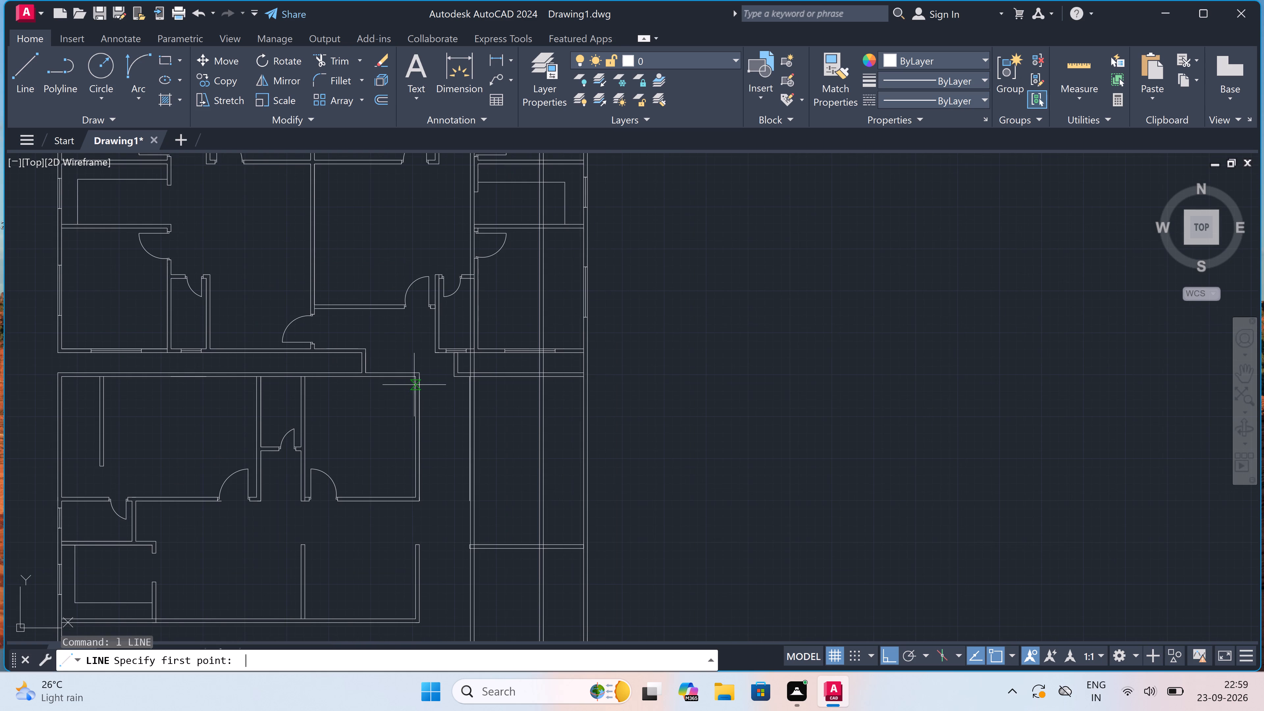
drag(456, 377, 457, 384)
scroll(455, 443, down, 3)
scroll(454, 462, up, 3)
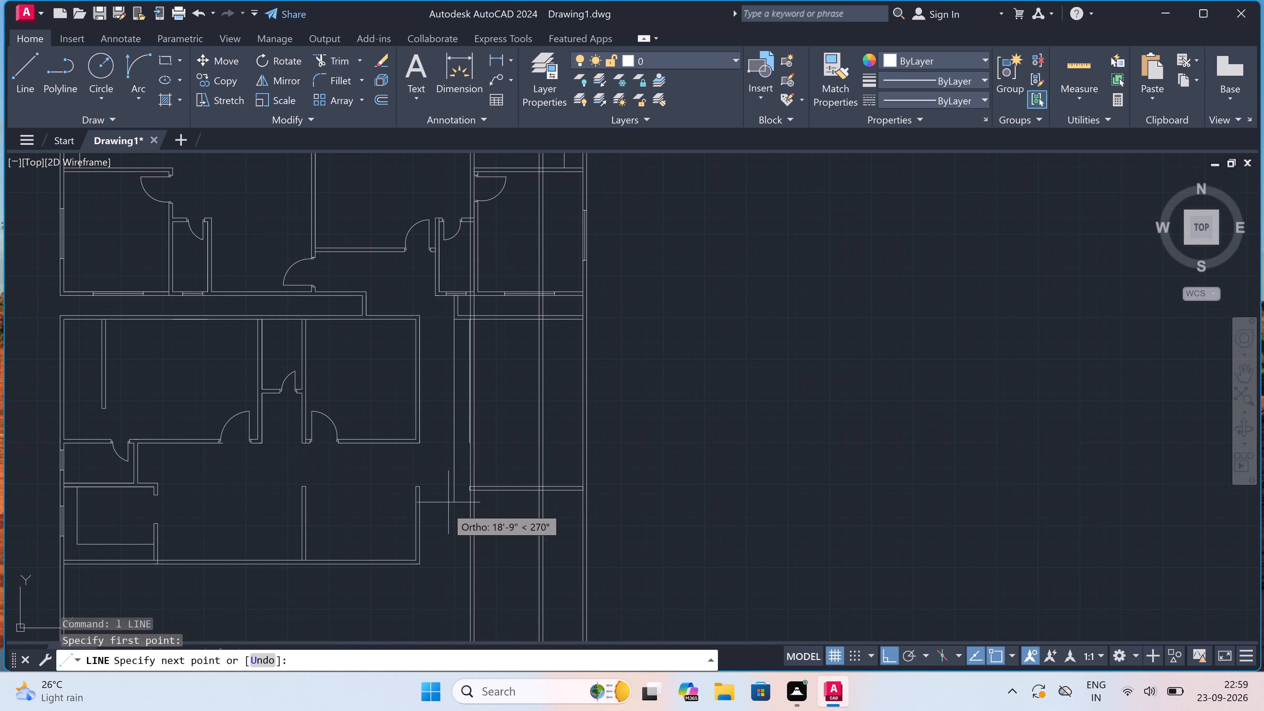
scroll(448, 497, up, 3)
click(460, 494)
key(Escape)
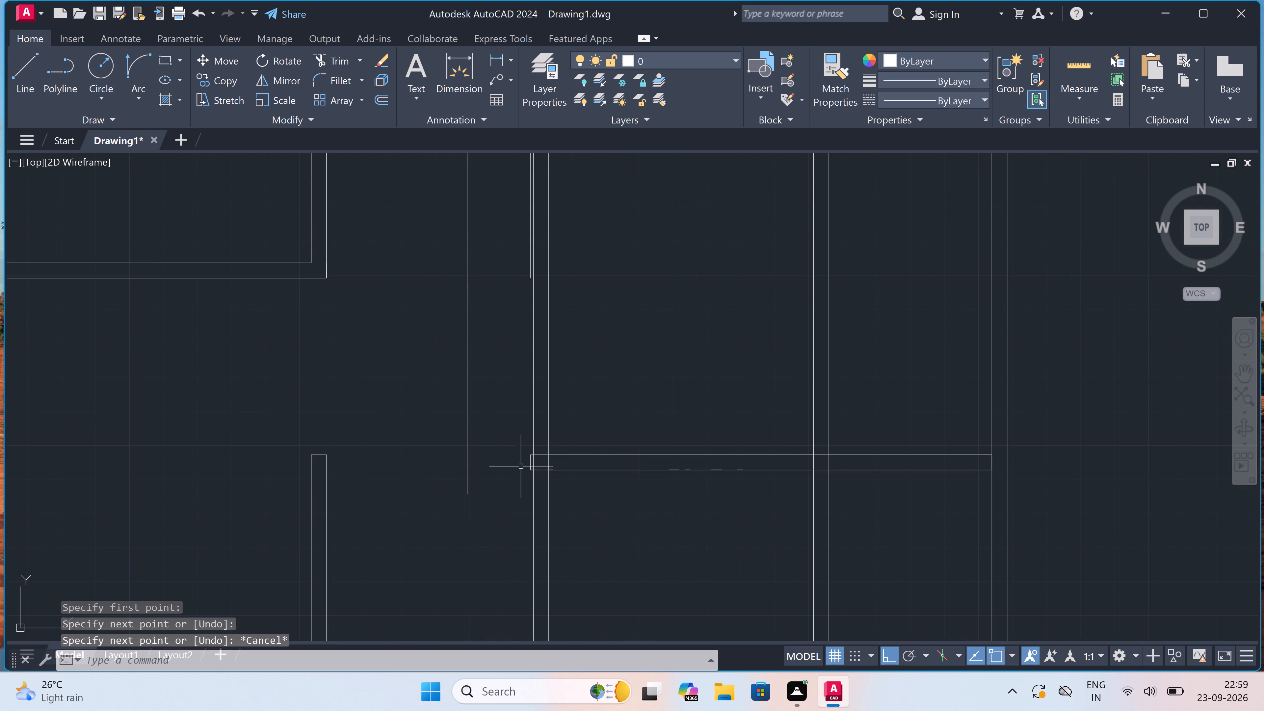
Extend the lower horizontal wall left to the vertical guide line with connected lines, closing its end with a 4.5" segment.
scroll(530, 464, up, 2)
key(space)
drag(527, 442, 520, 442)
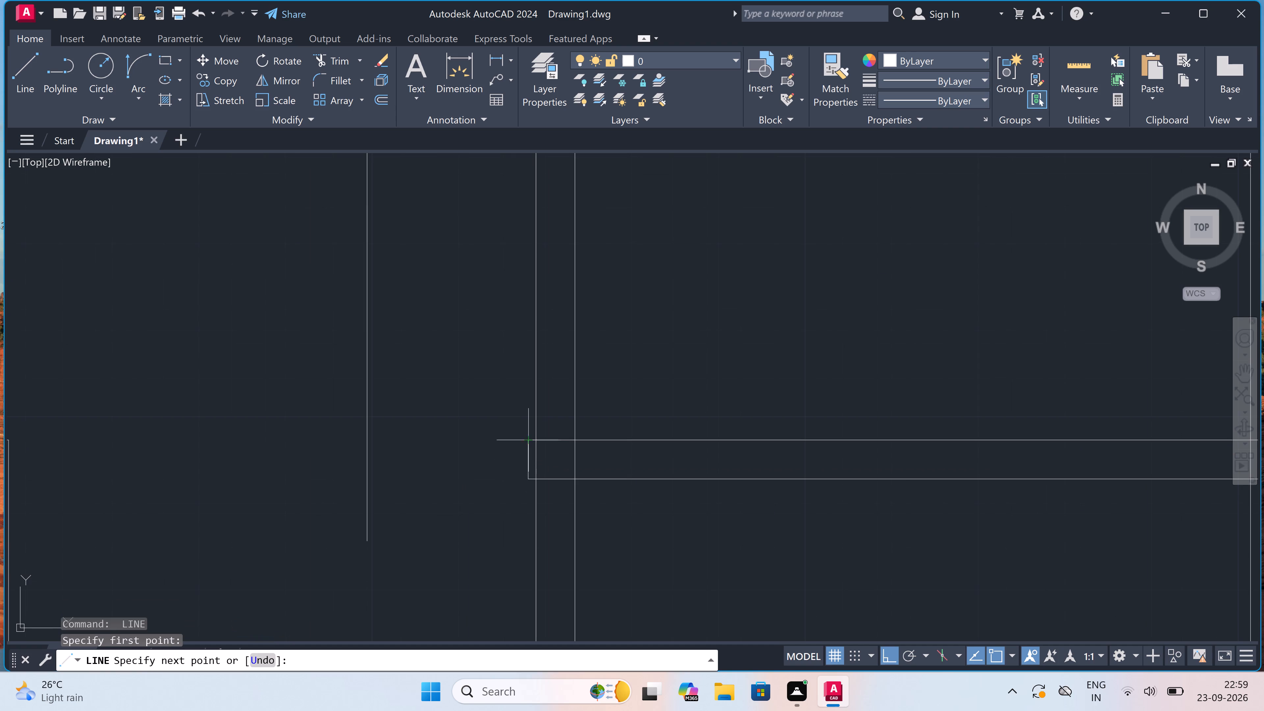
click(369, 443)
text(4.5")
key(space)
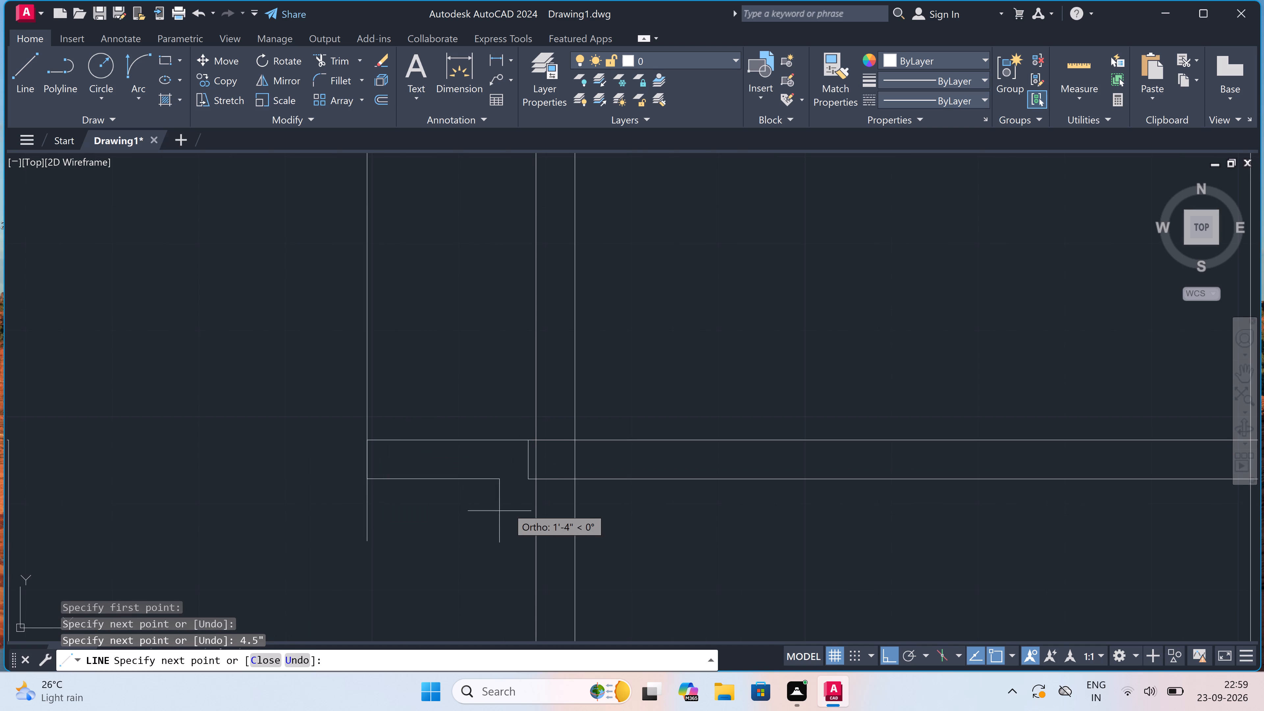
click(524, 475)
key(Escape)
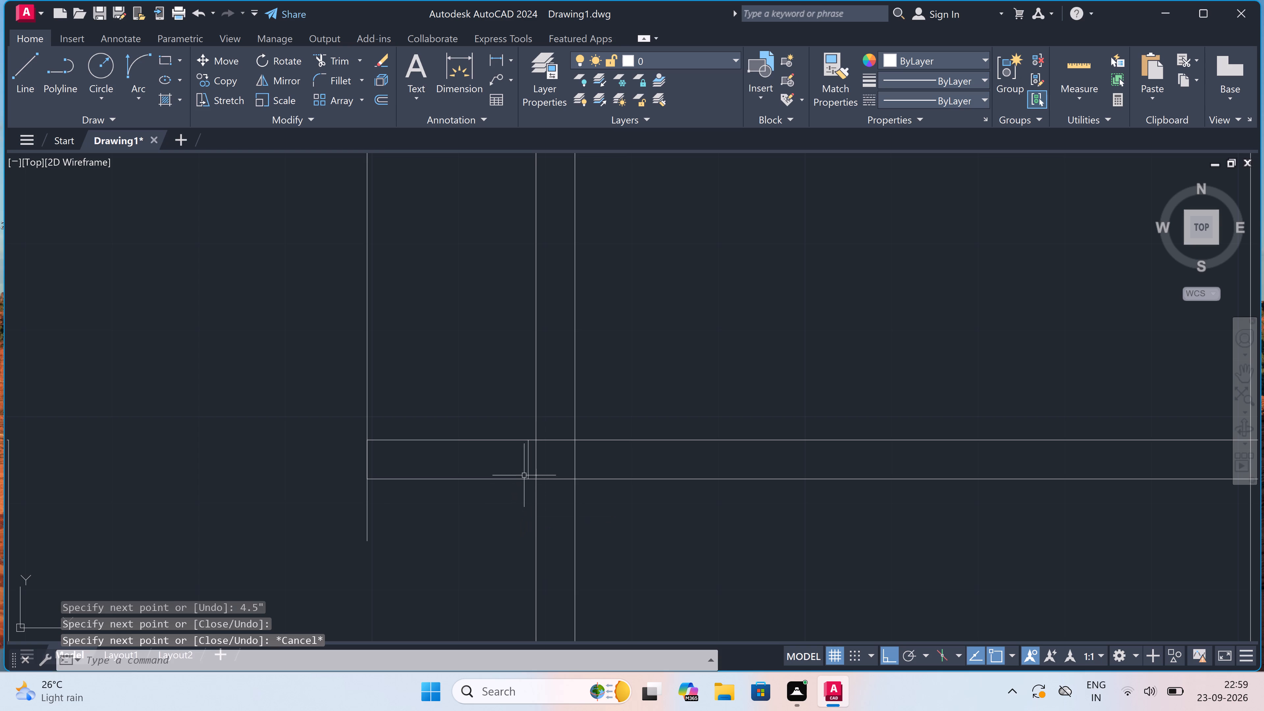
Trim the vertical guide line above and below the extended end of the horizontal wall.
key(t)
key(r)
key(space)
drag(491, 386, 487, 386)
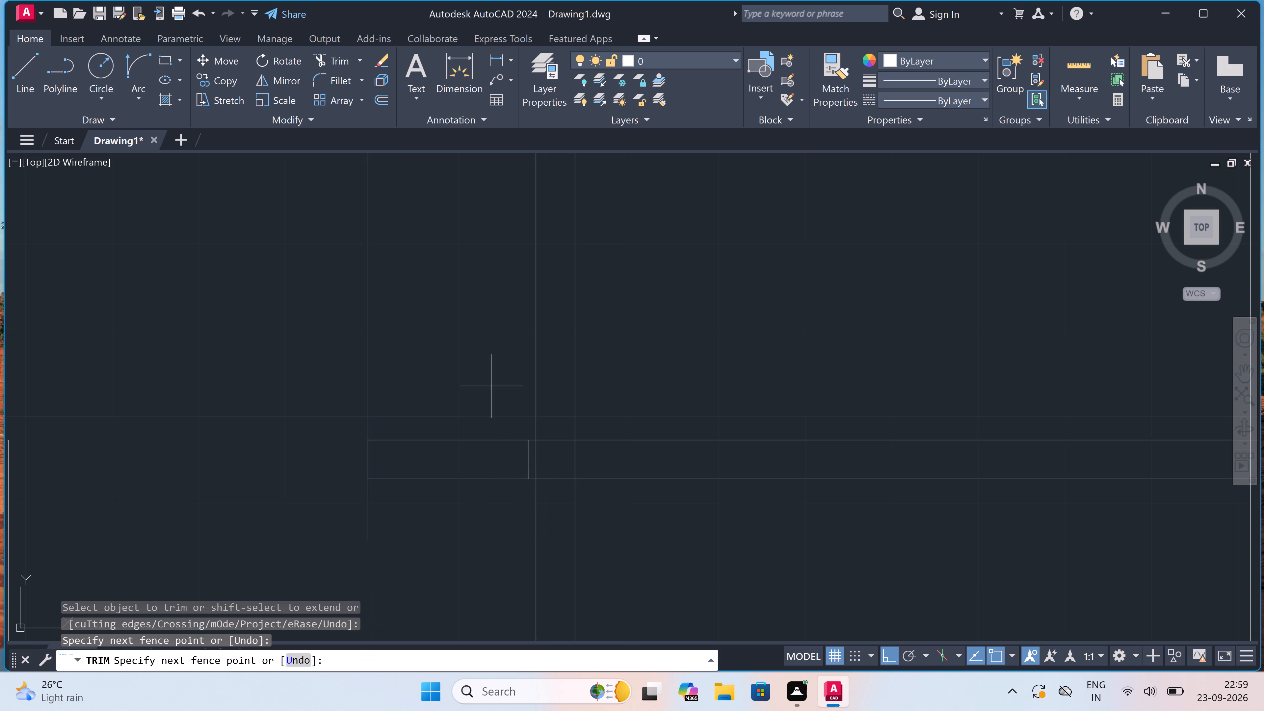
click(266, 386)
click(303, 508)
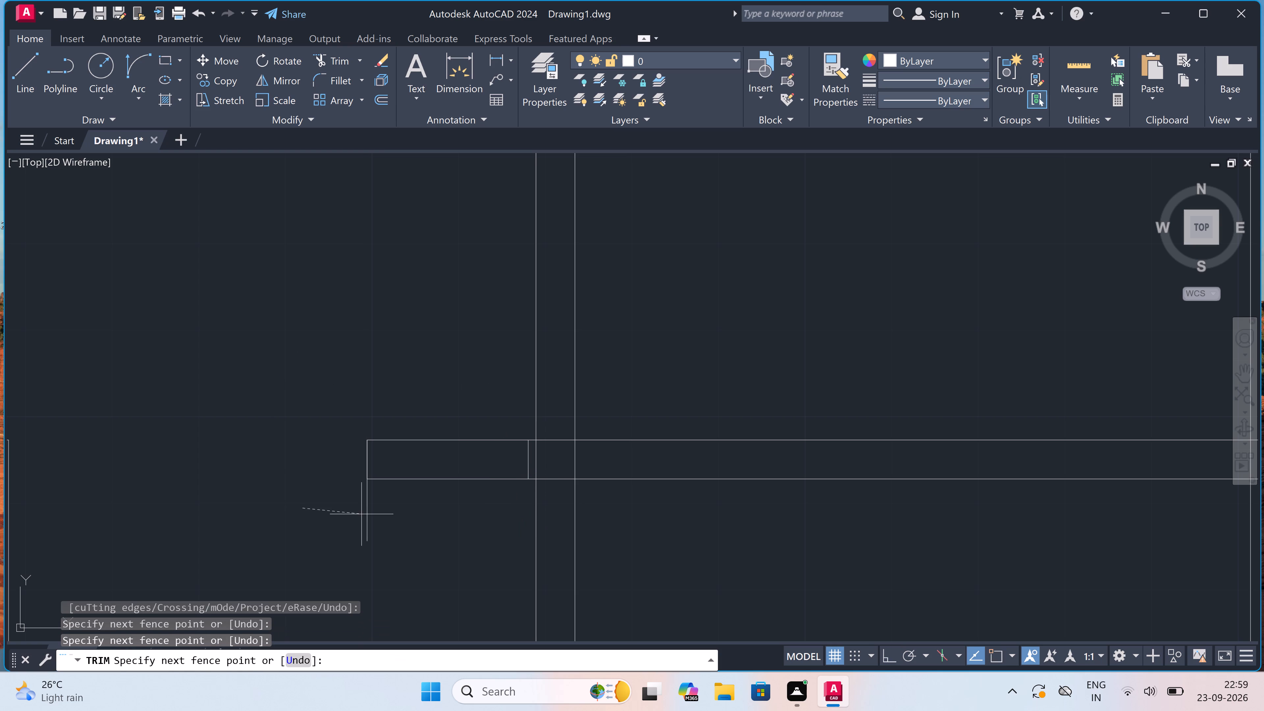
click(361, 514)
drag(375, 505, 367, 507)
click(330, 514)
Trim away the leftover vertical line just left of the new left-hand 4.5" wall.
scroll(372, 513, down, 3)
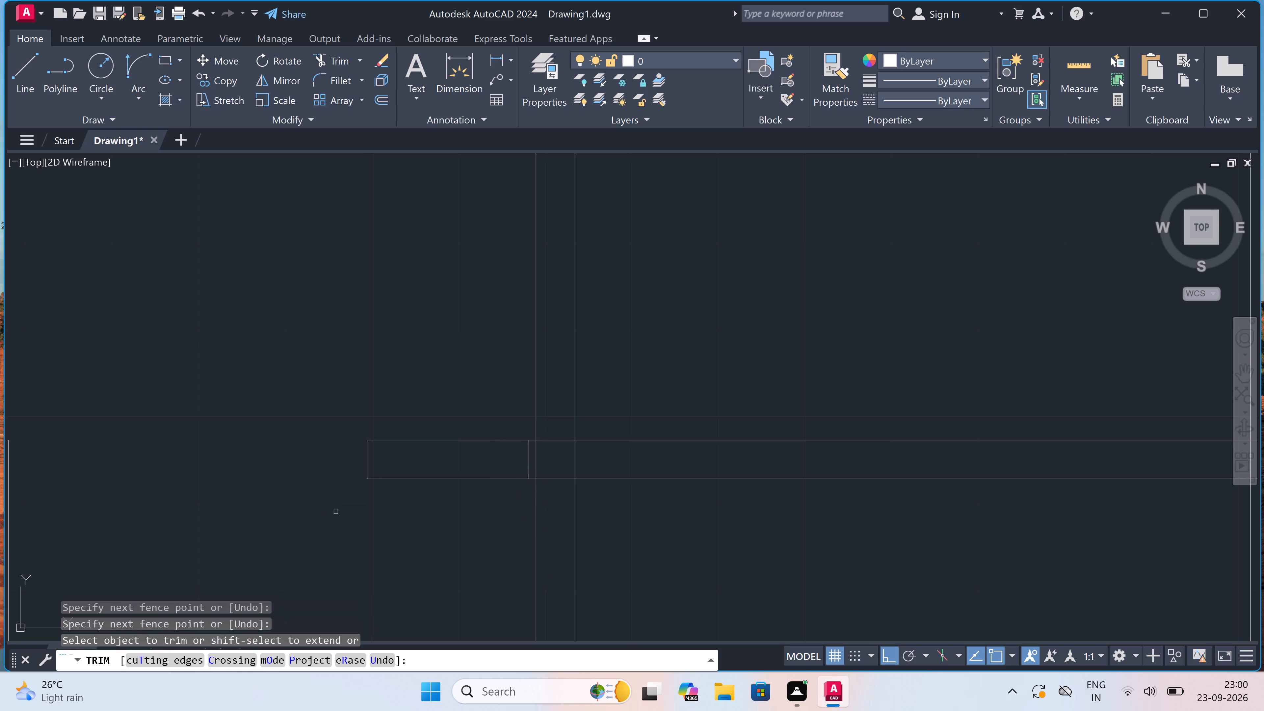
scroll(369, 513, down, 4)
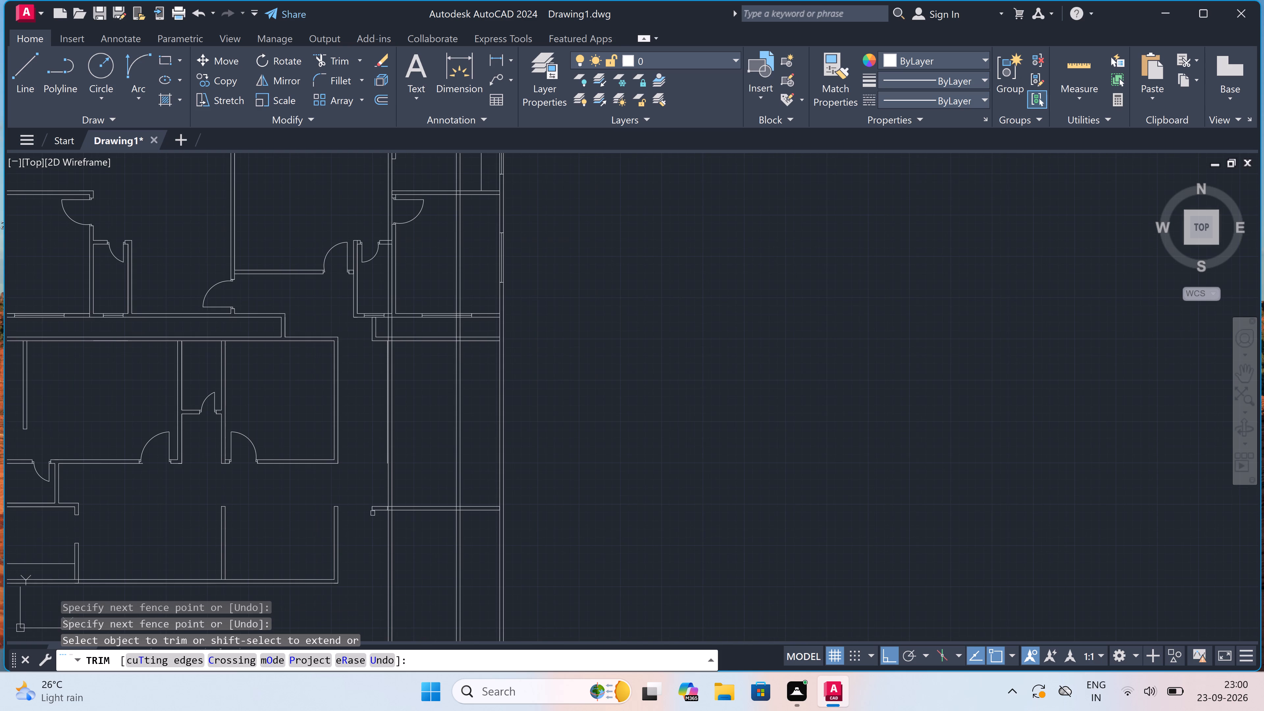
scroll(373, 513, up, 4)
scroll(406, 393, down, 2)
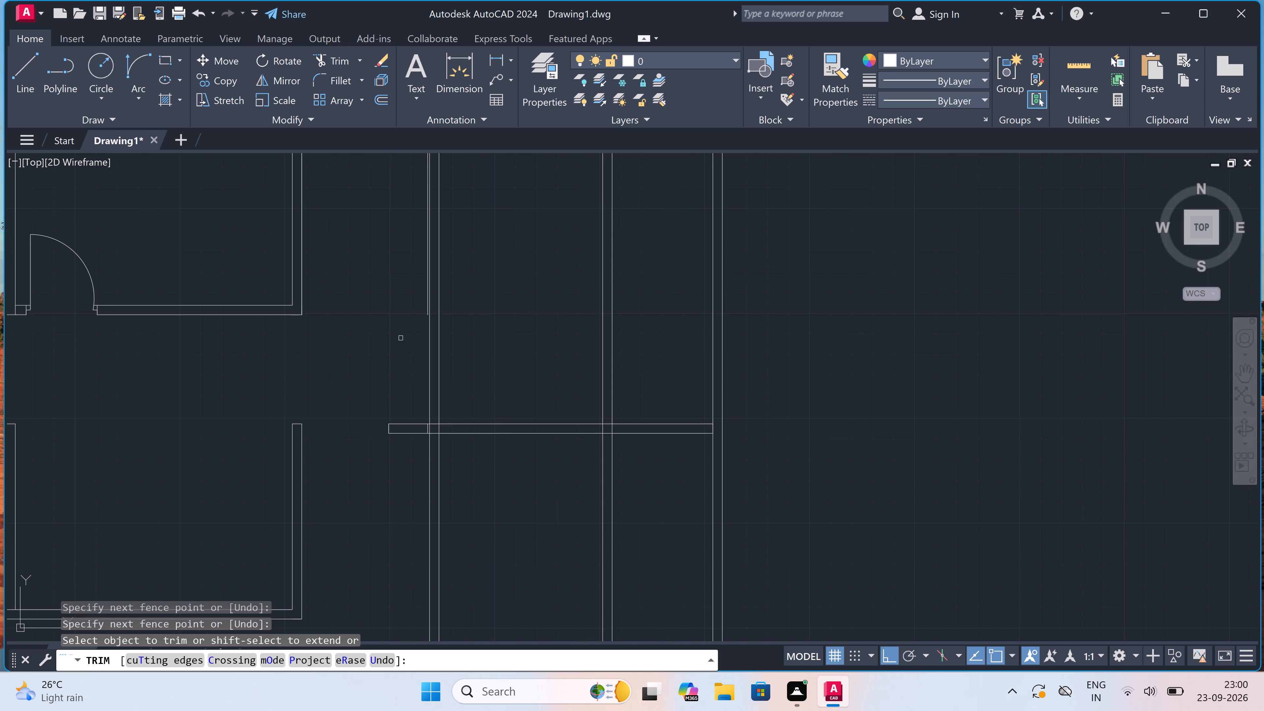
scroll(416, 299, up, 2)
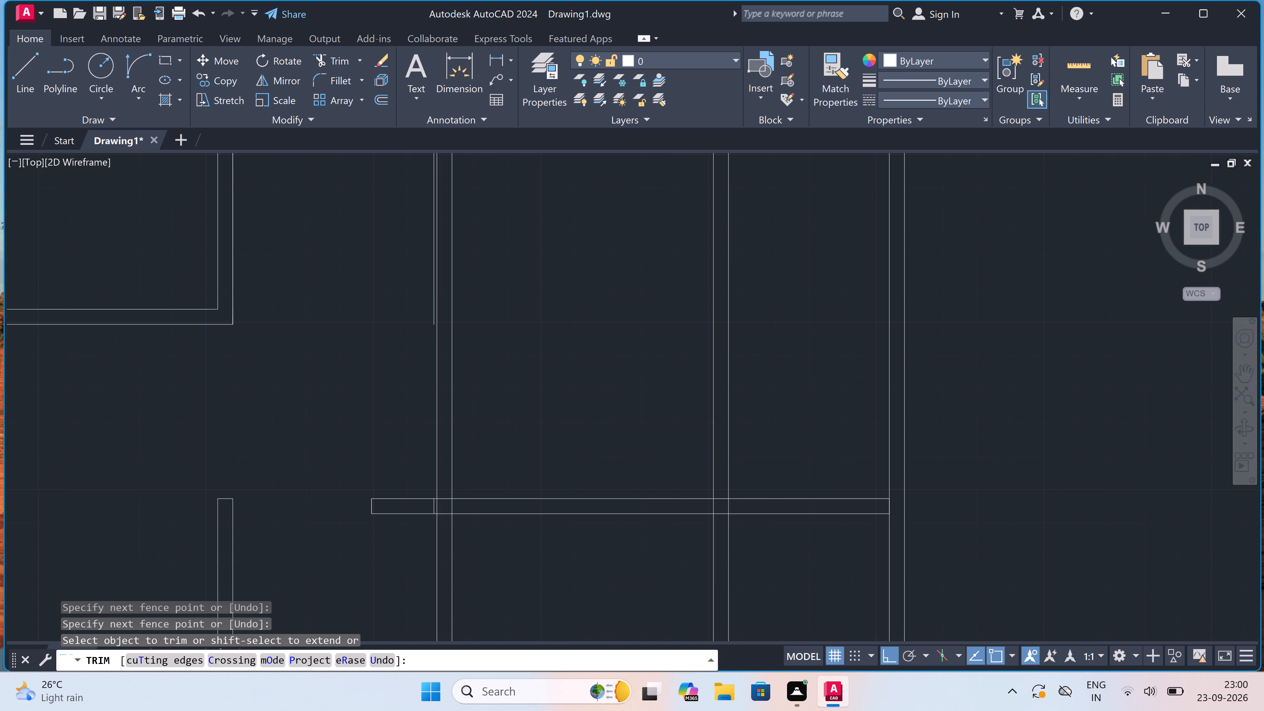
scroll(436, 306, up, 2)
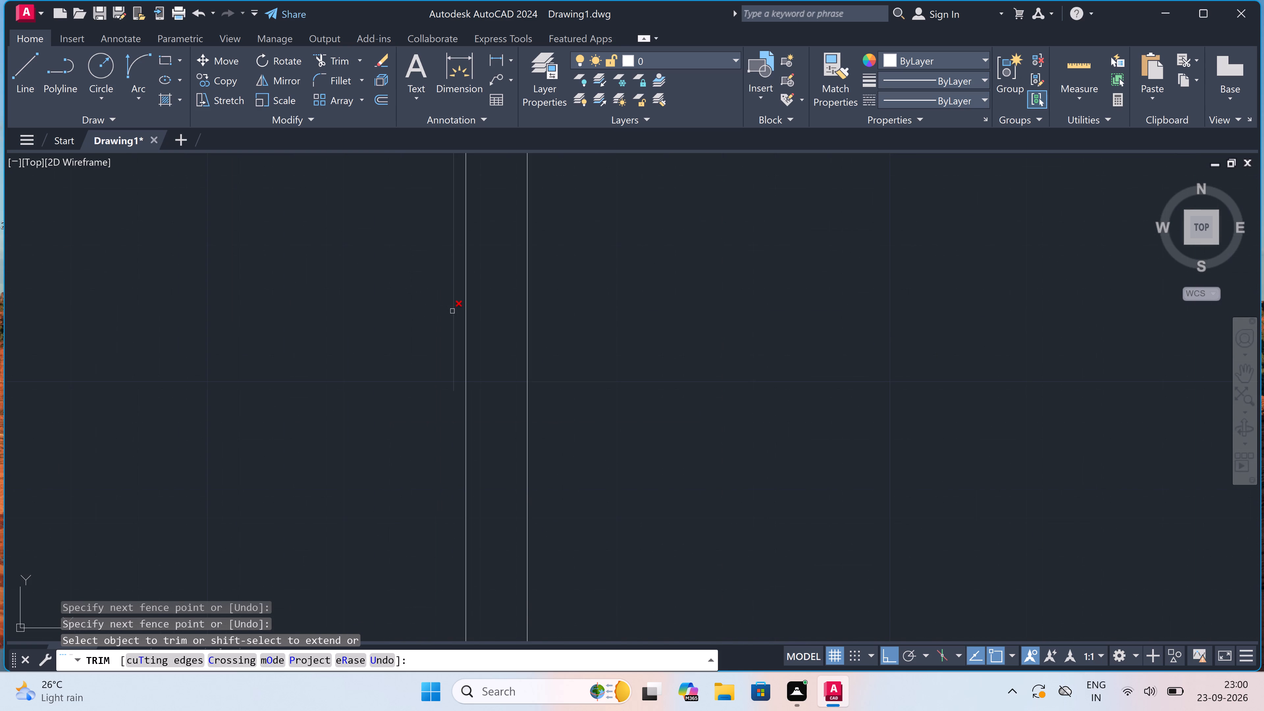
click(452, 311)
Trim the lines of both new vertical walls where they cross the thickness of the horizontal wall below the upper plan.
scroll(435, 343, down, 9)
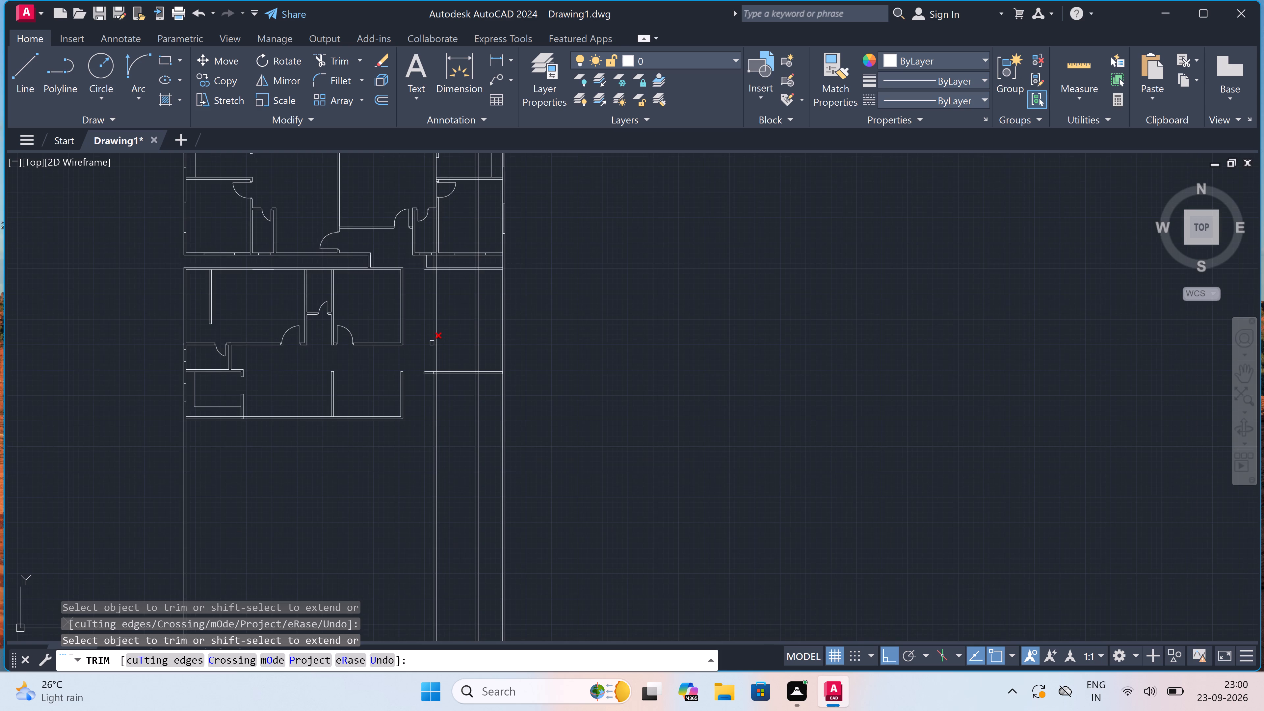
scroll(432, 343, up, 1)
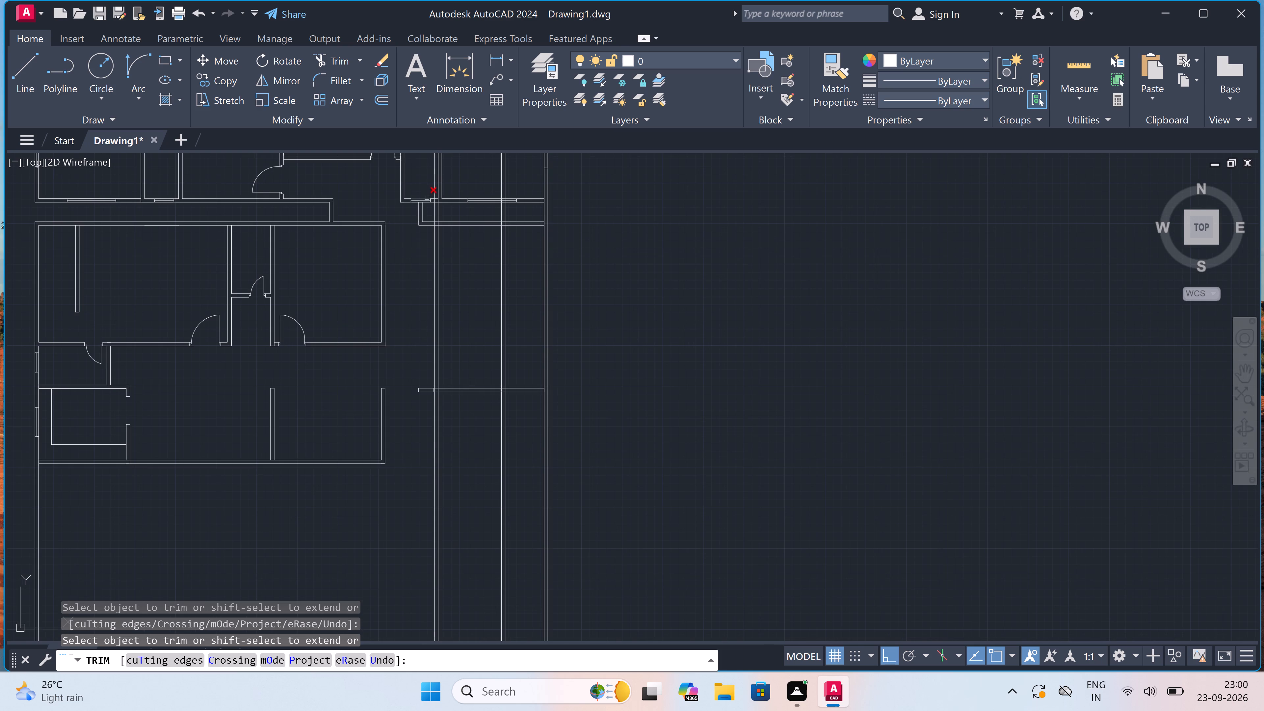
scroll(429, 214, up, 2)
scroll(453, 242, up, 2)
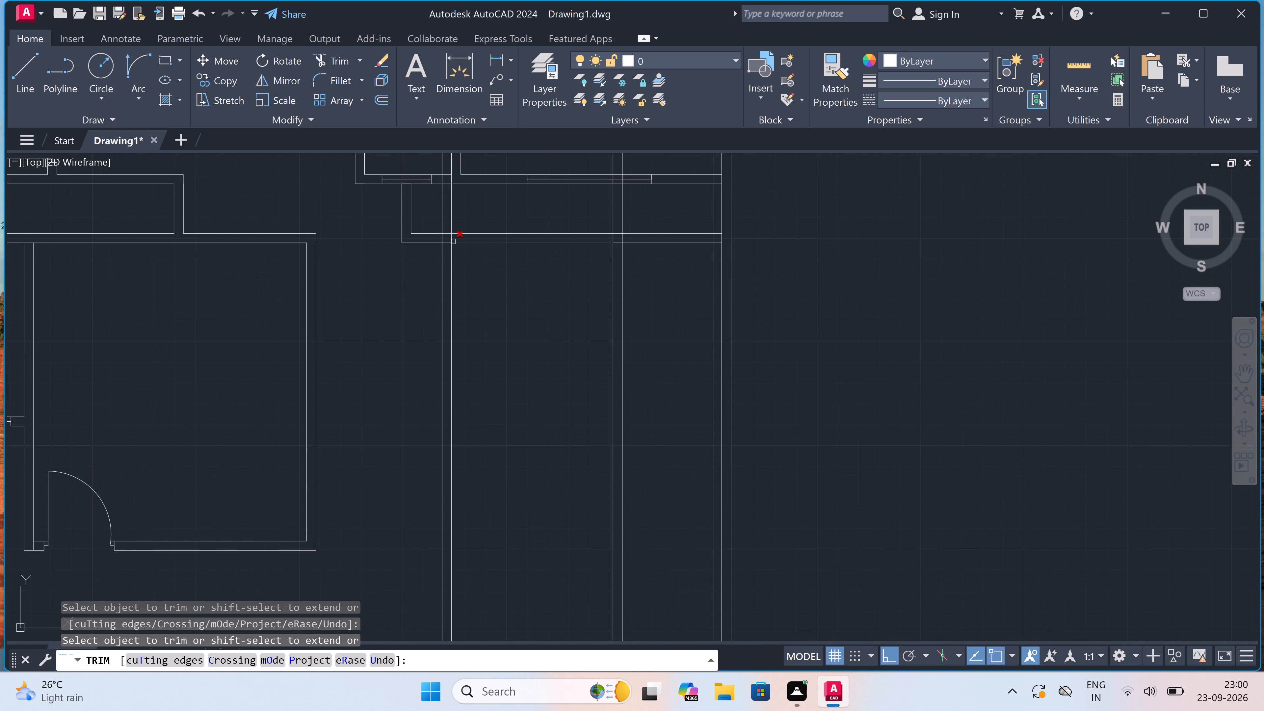
scroll(453, 242, up, 1)
scroll(856, 224, down, 2)
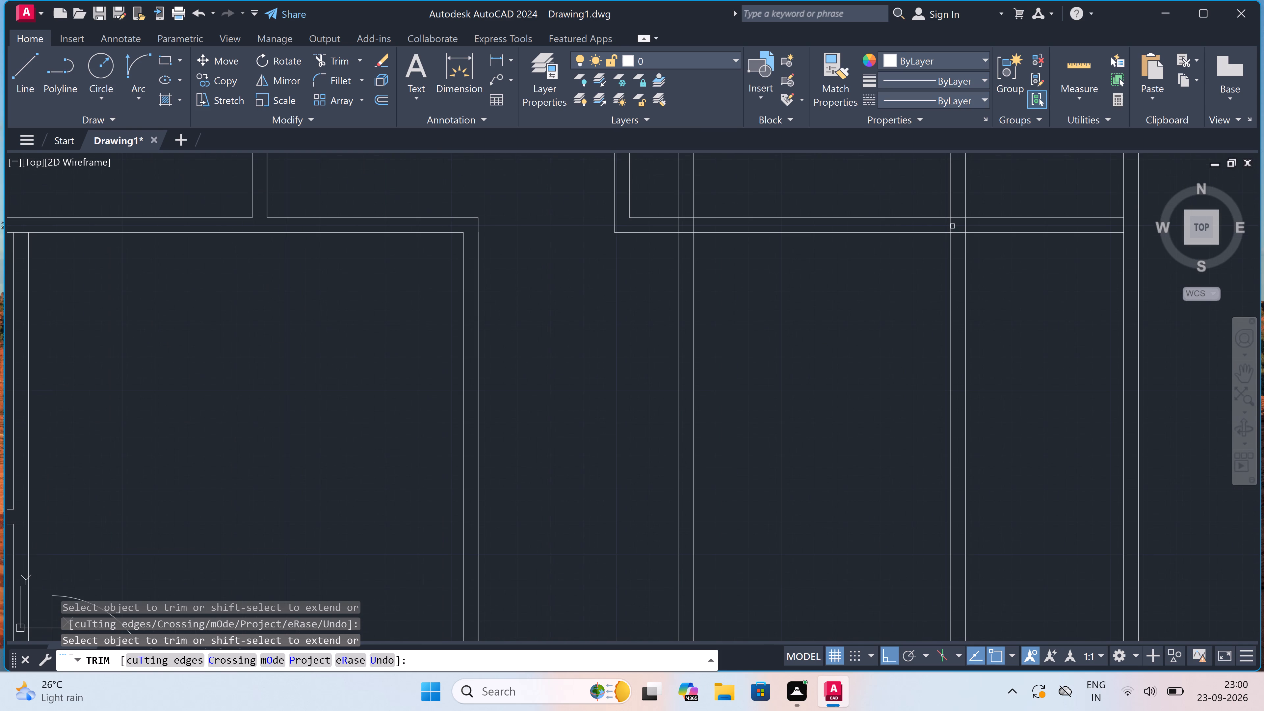
drag(978, 224, 974, 224)
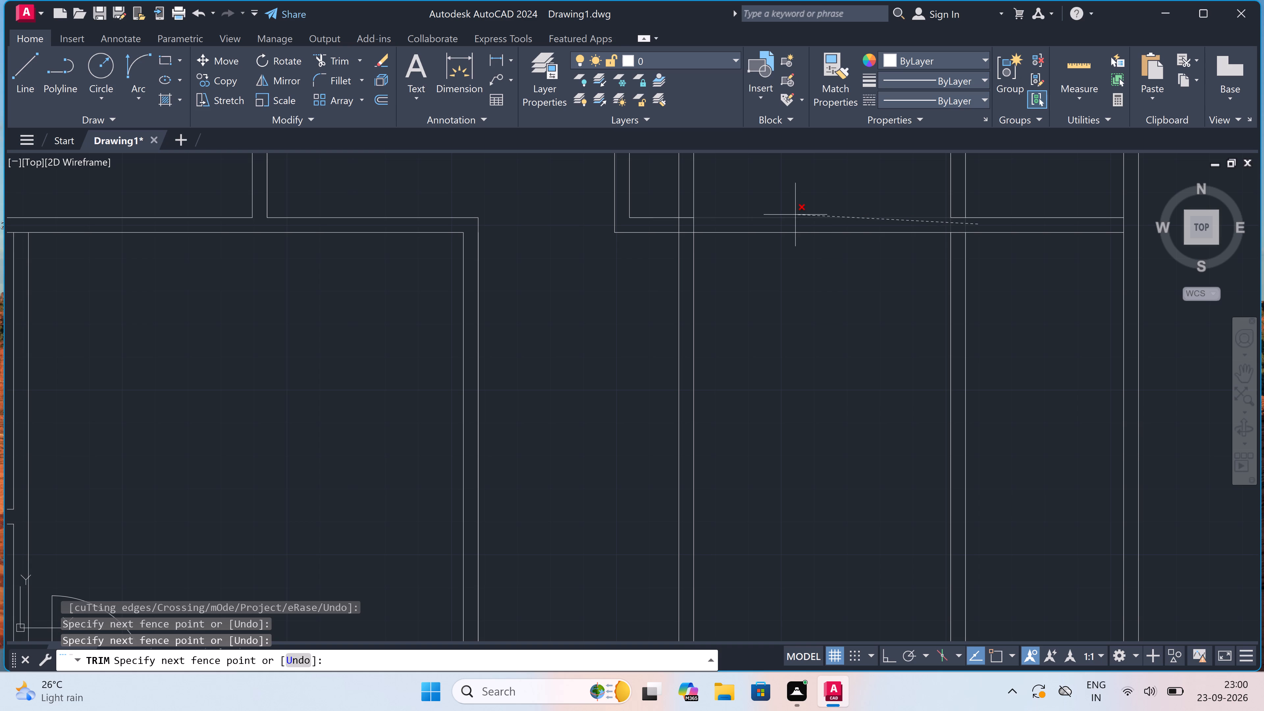
click(659, 227)
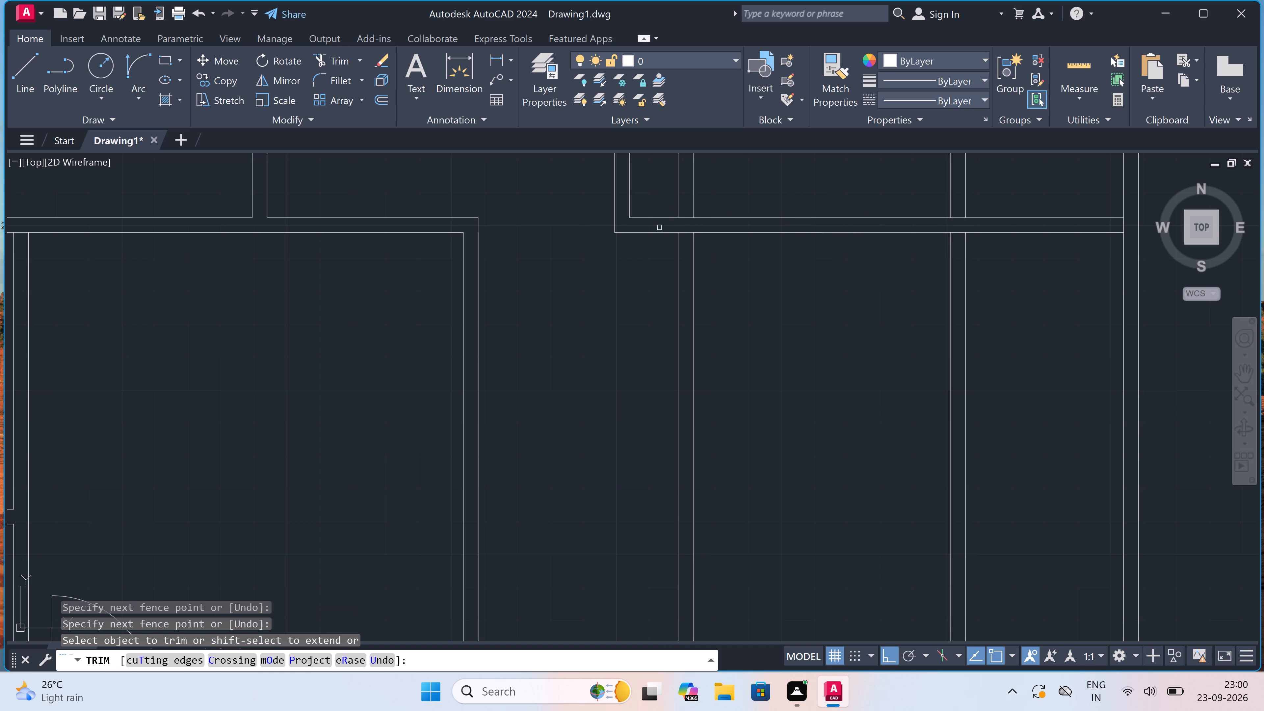
key(Escape)
Erase the four leftover vertical wall lines running through the right unit of the upper plan.
scroll(648, 304, down, 5)
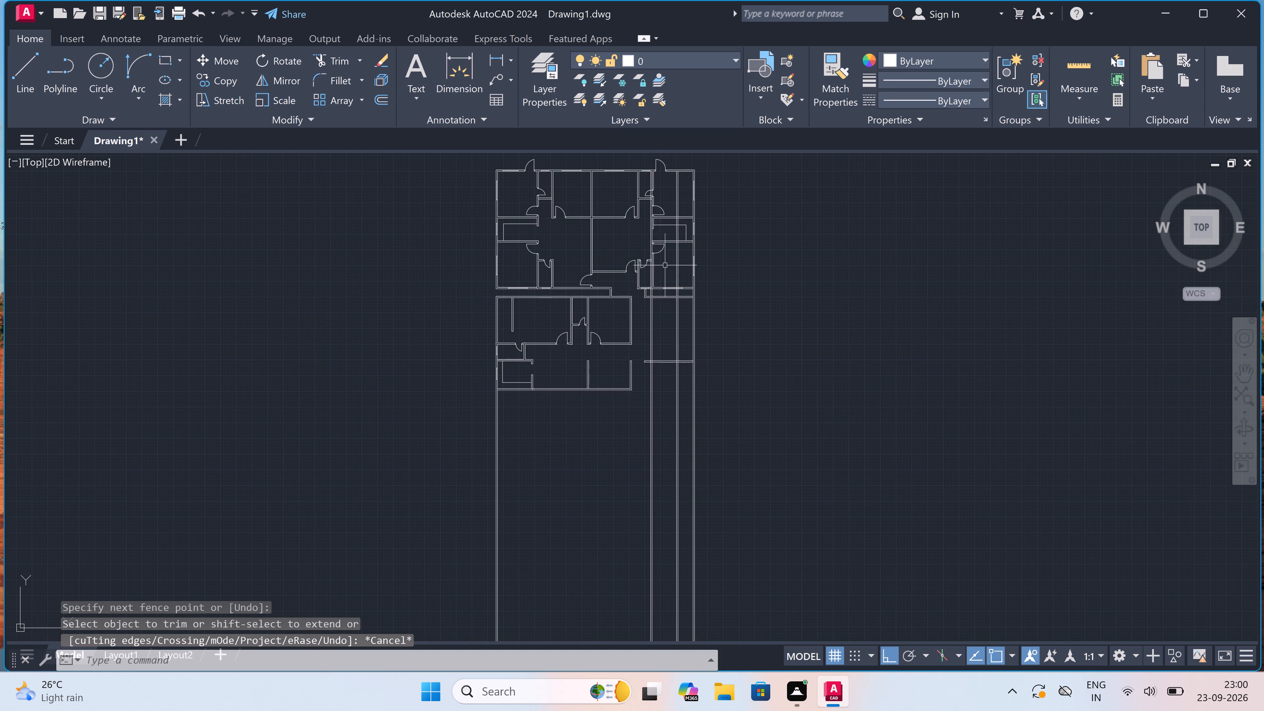
scroll(670, 248, up, 2)
scroll(691, 292, up, 1)
drag(692, 291, 687, 293)
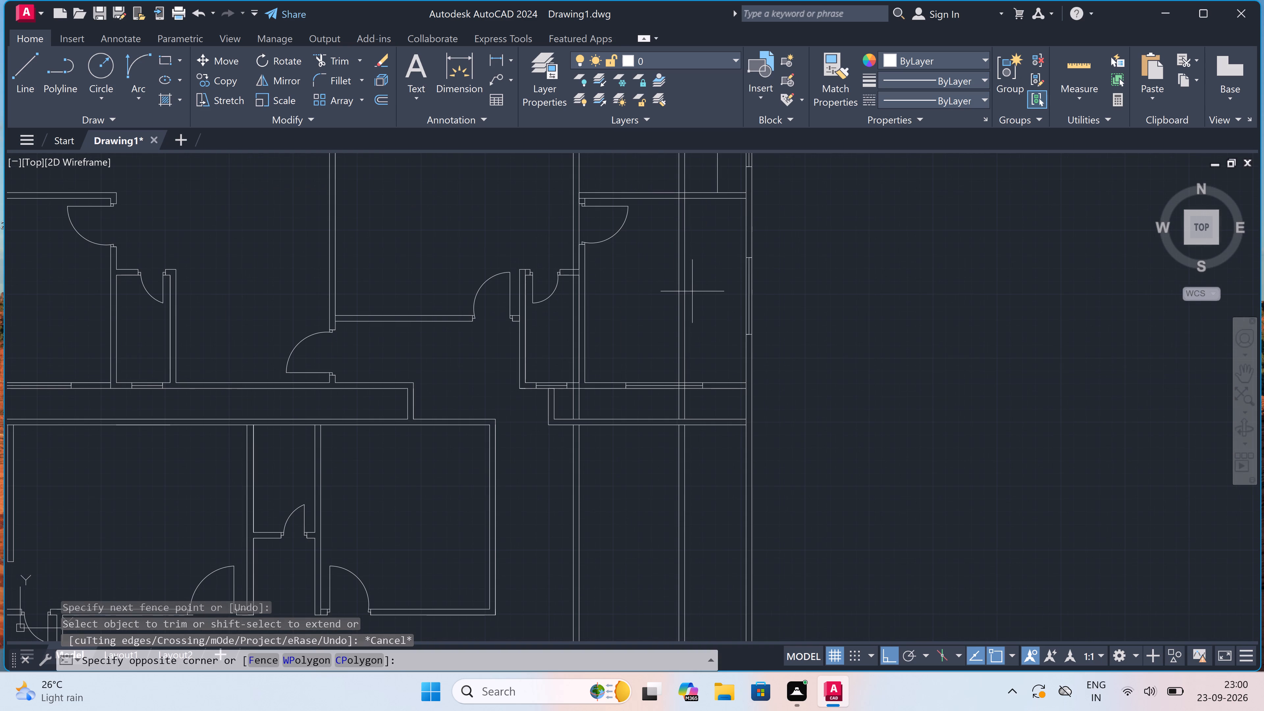
scroll(525, 332, up, 2)
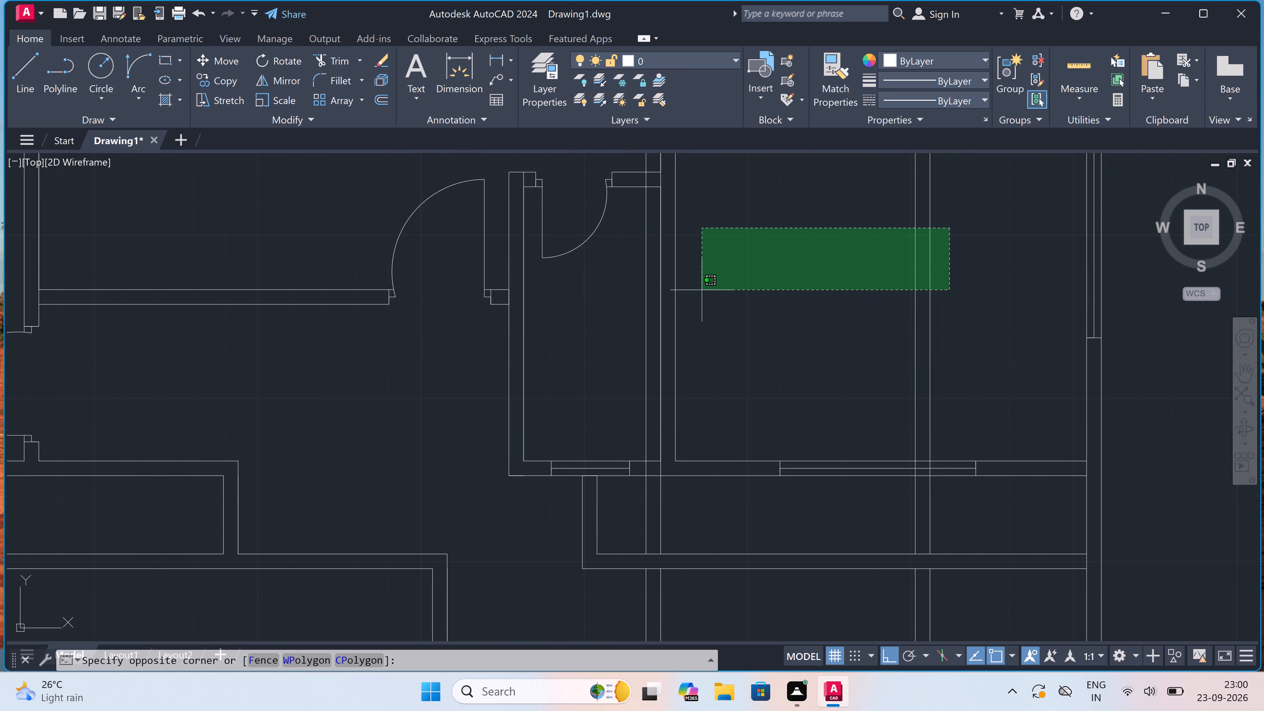
click(728, 269)
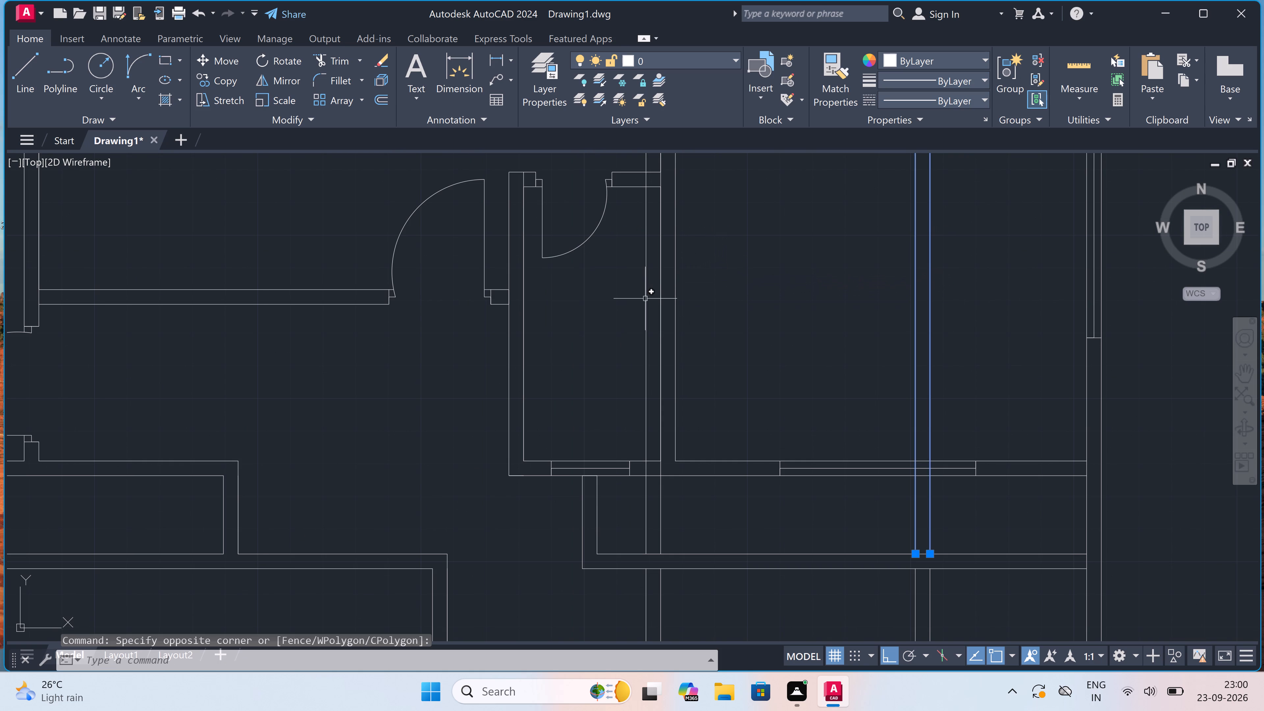
click(699, 507)
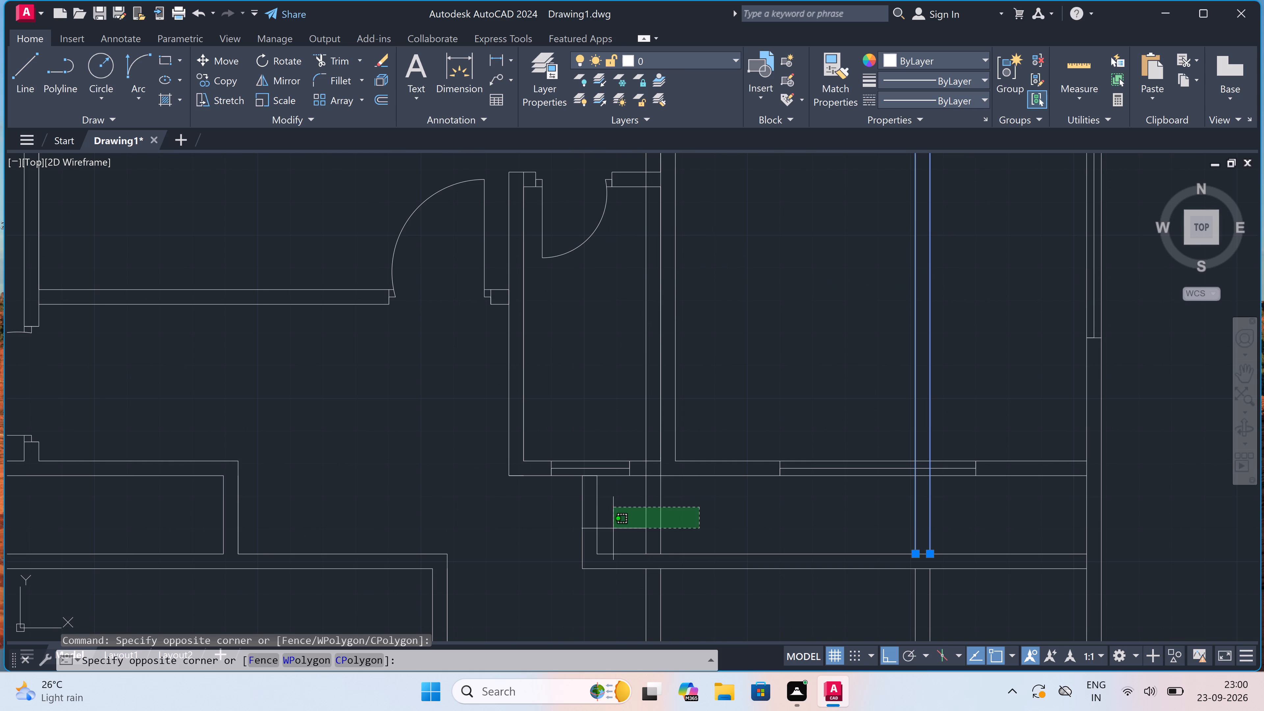
click(612, 528)
key(Delete)
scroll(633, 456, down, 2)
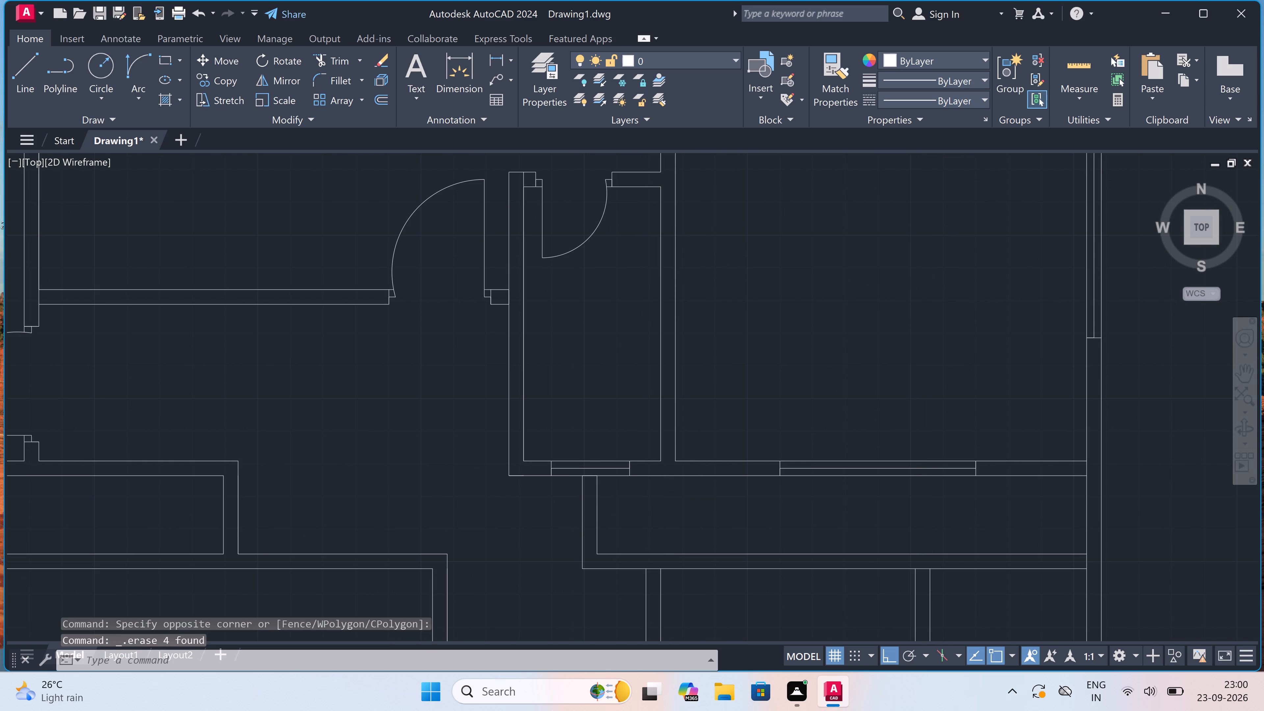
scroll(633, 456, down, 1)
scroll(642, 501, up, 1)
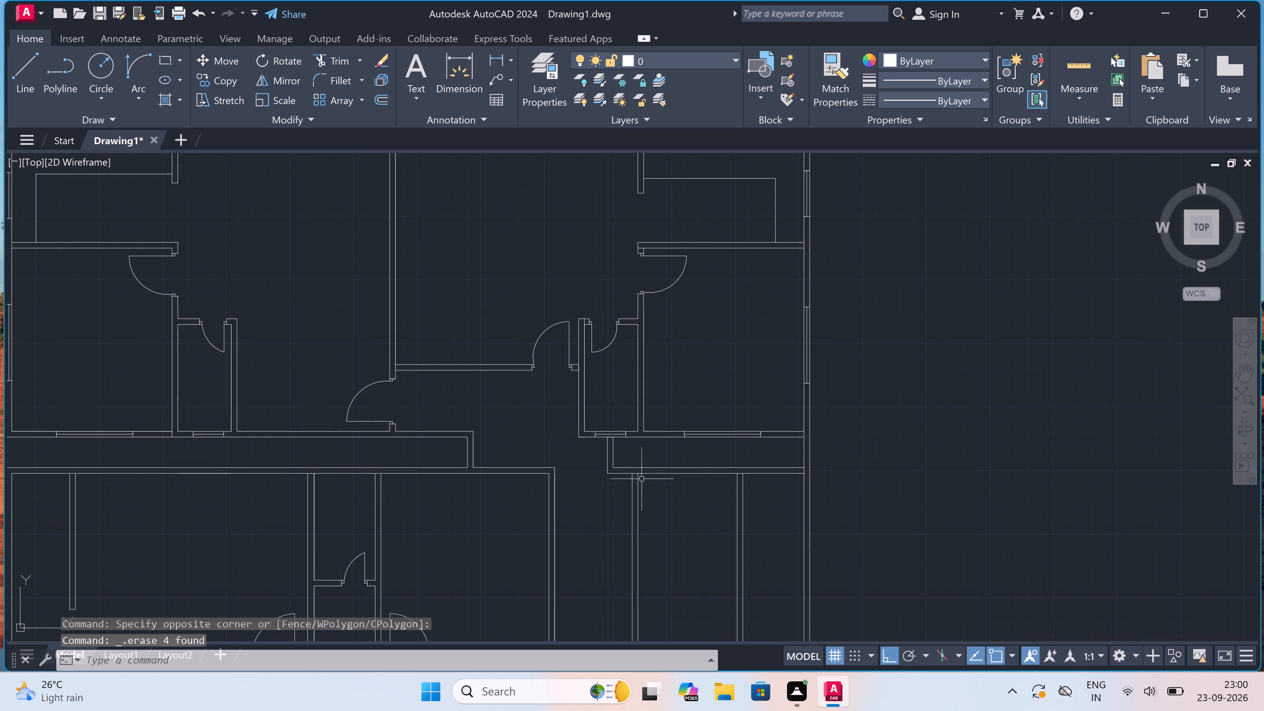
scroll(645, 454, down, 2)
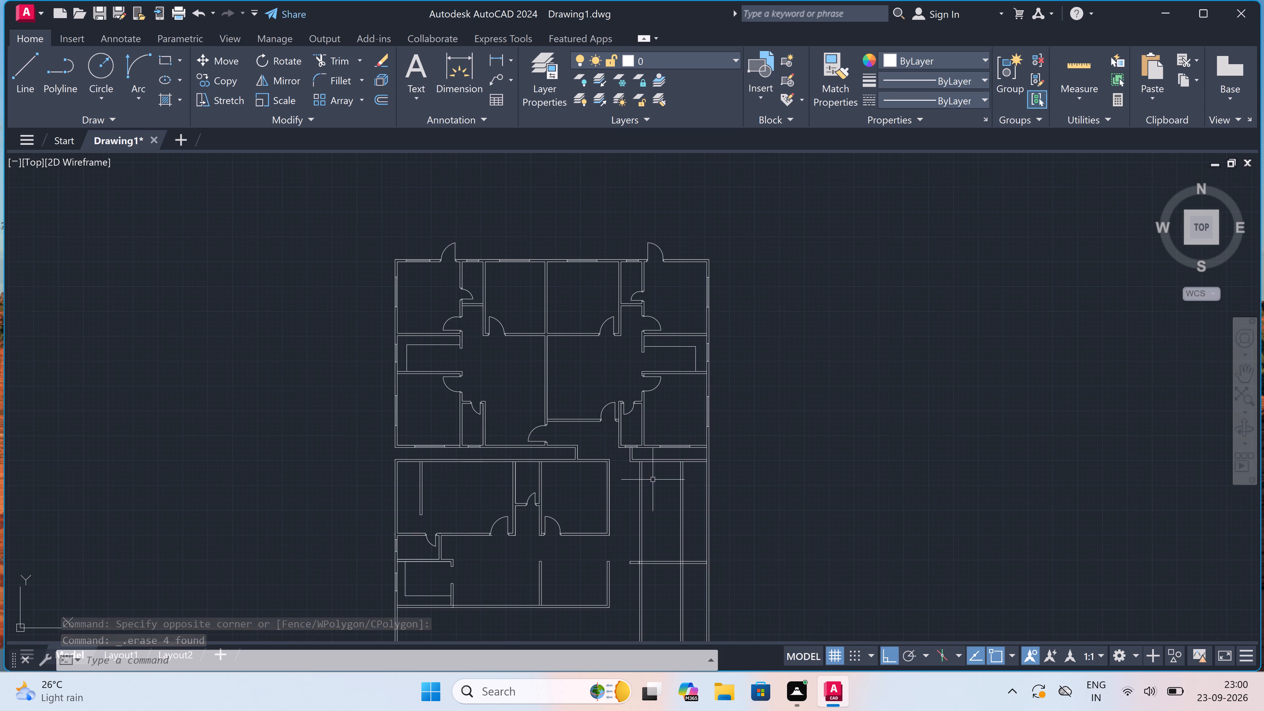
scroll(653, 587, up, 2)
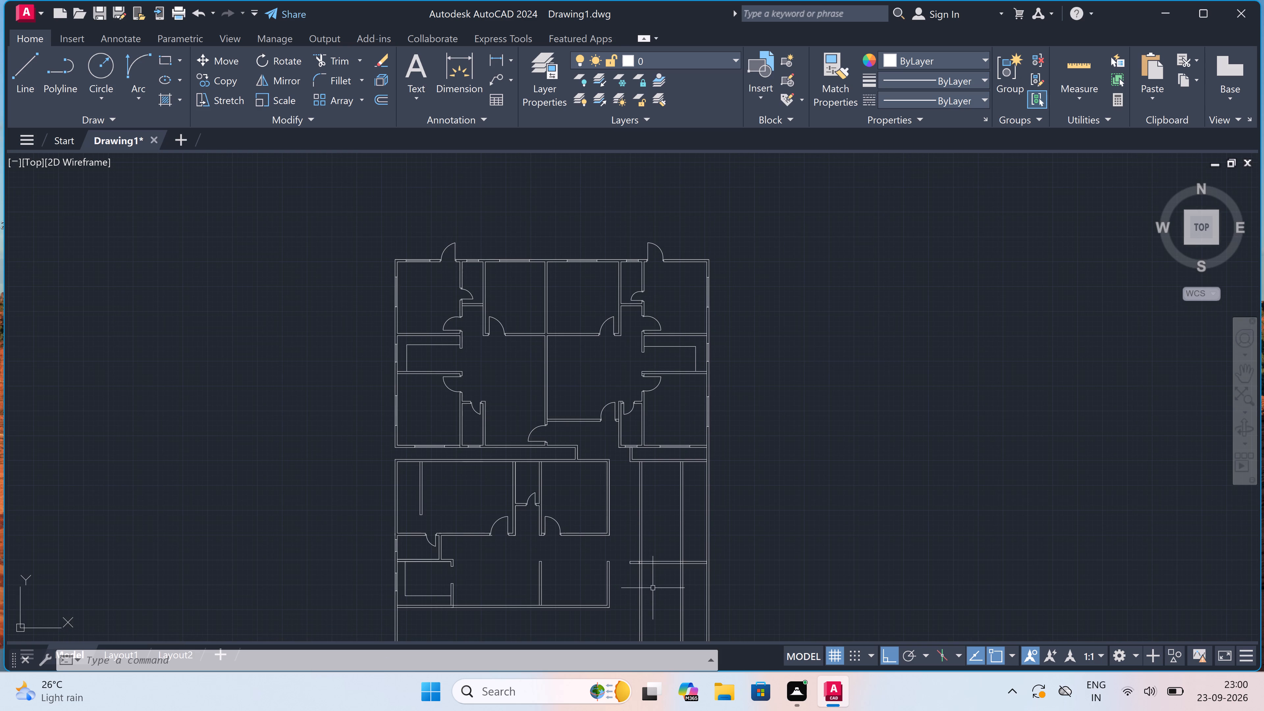
Offset the upper line of the horizontal wall in the right-hand part of the lower plan 6' upward.
text(o)
key(space)
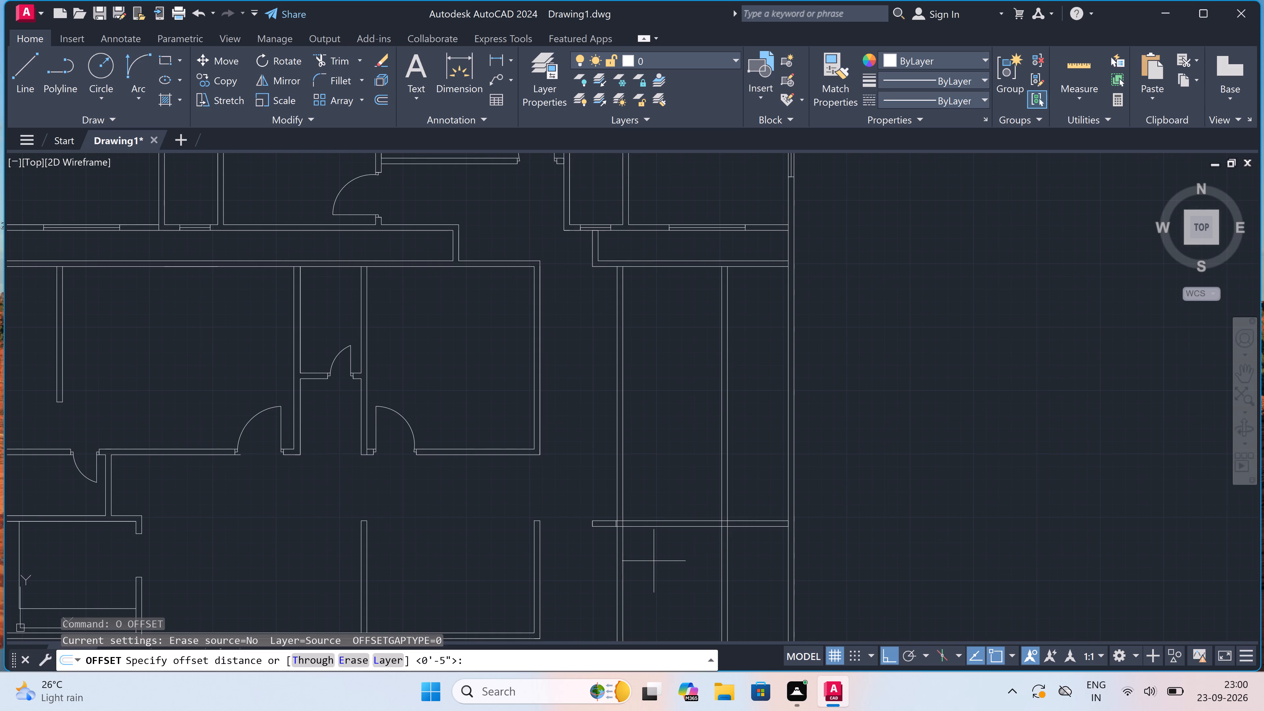
drag(651, 523, 652, 495)
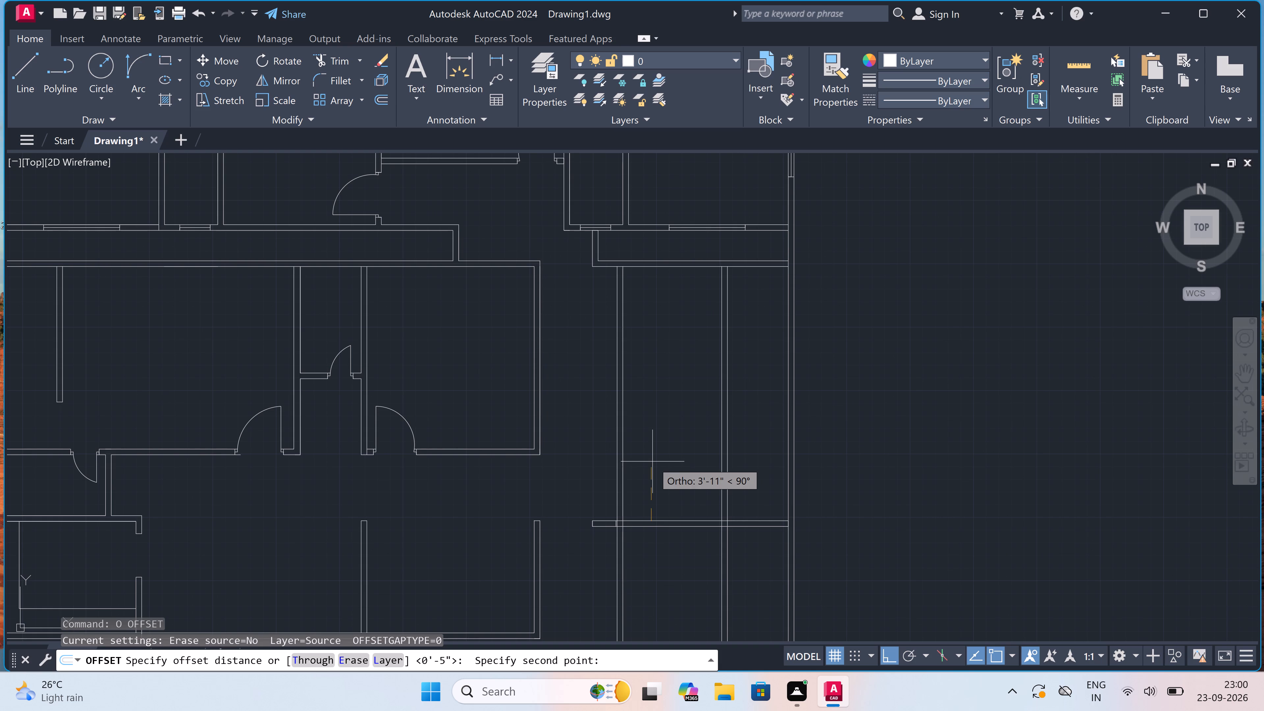
text(6')
key(space)
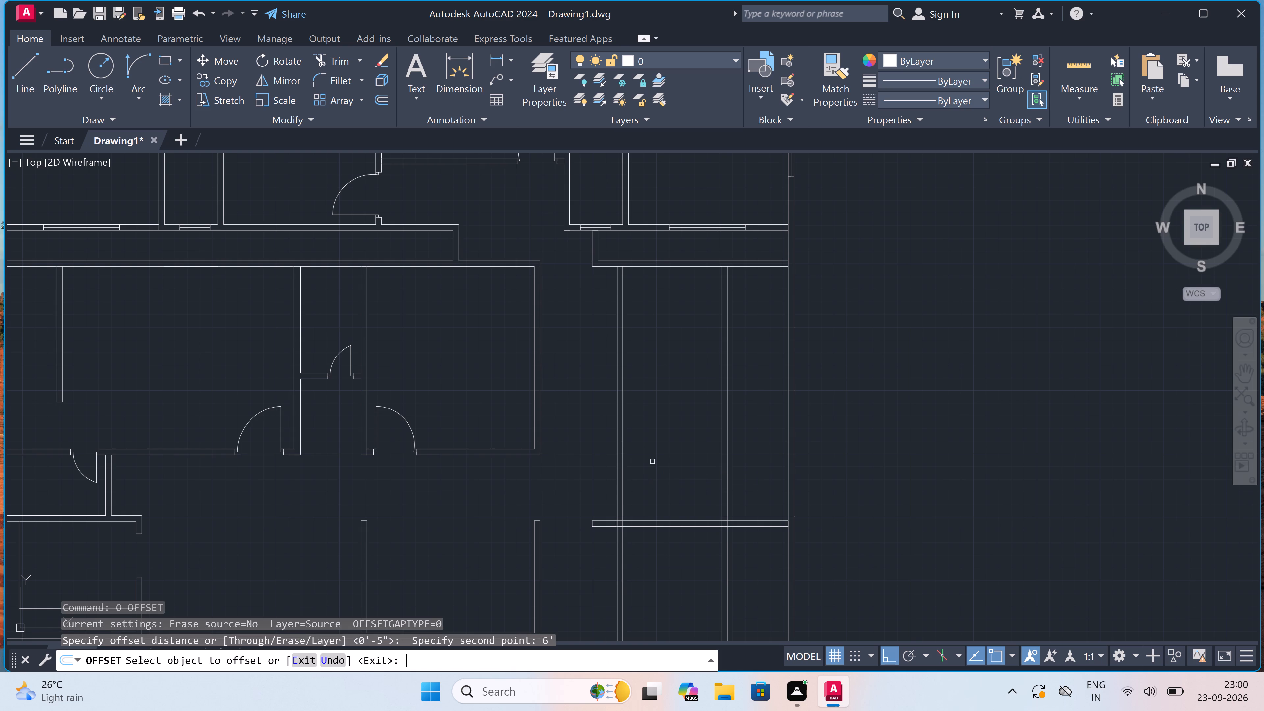
click(667, 519)
click(660, 502)
key(Escape)
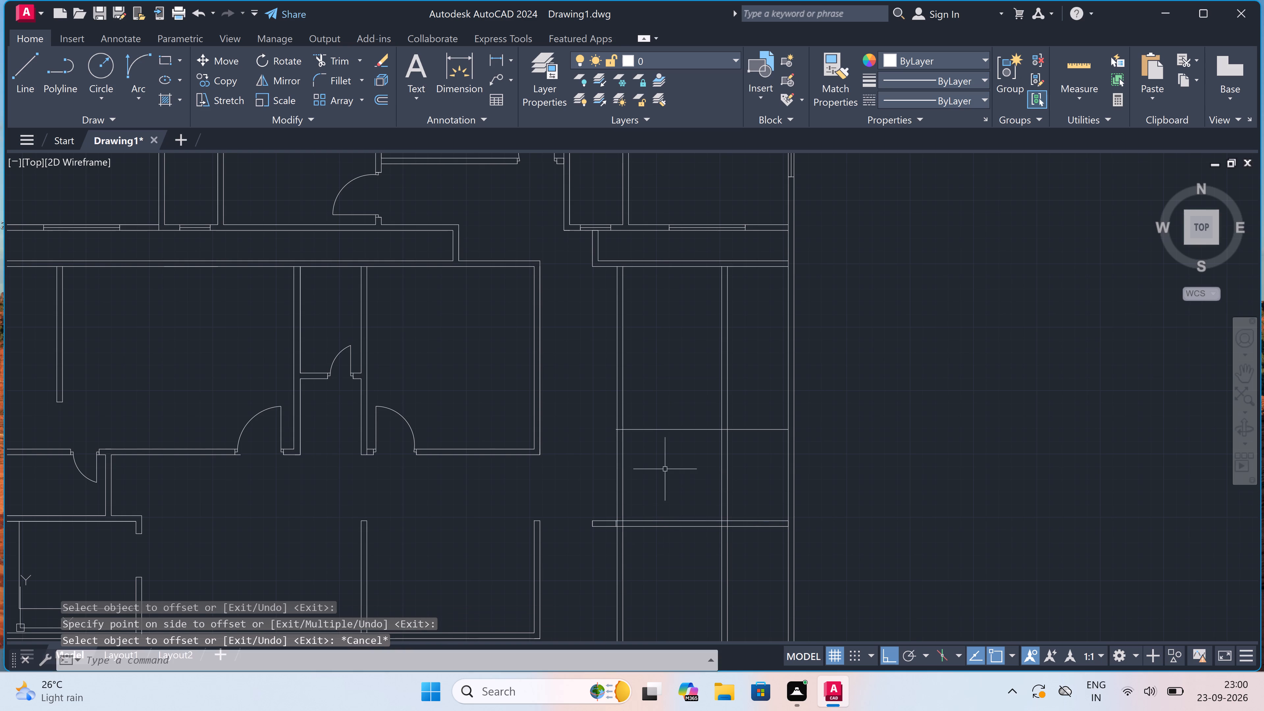
Offset the new horizontal line 4.5" upward to form a second horizontal wall.
key(space)
click(666, 426)
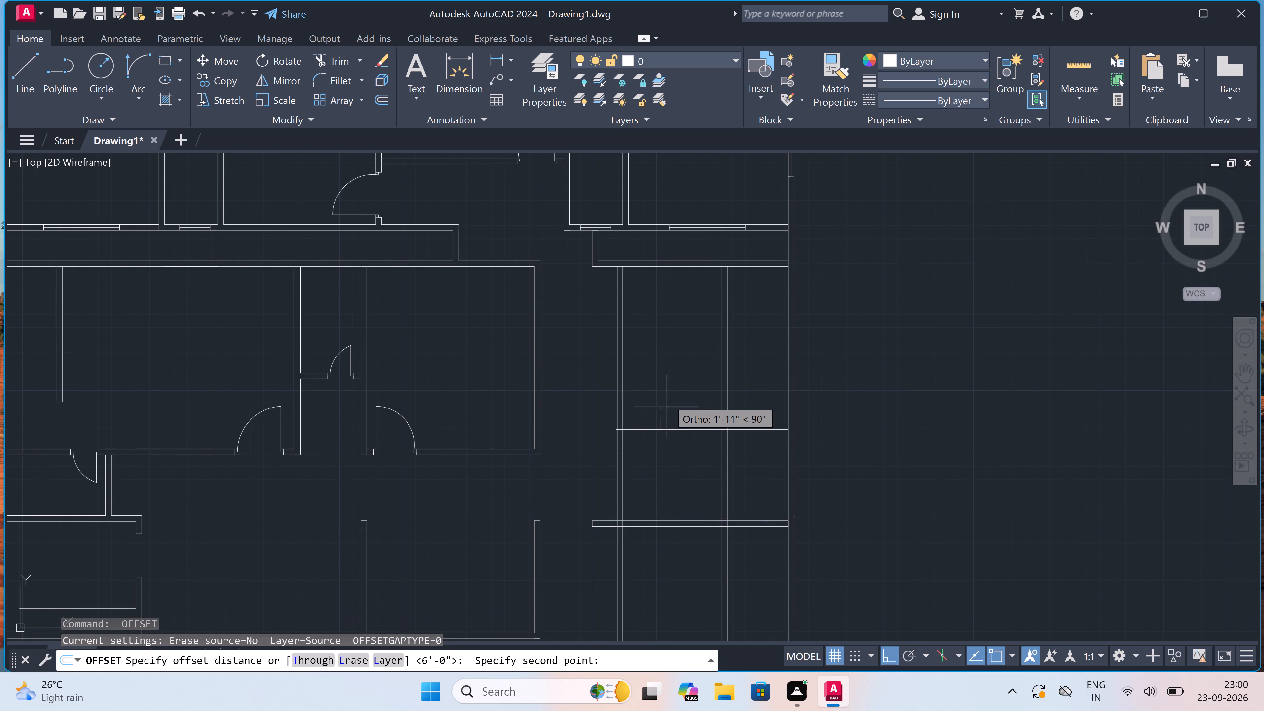
text(4.5")
key(space)
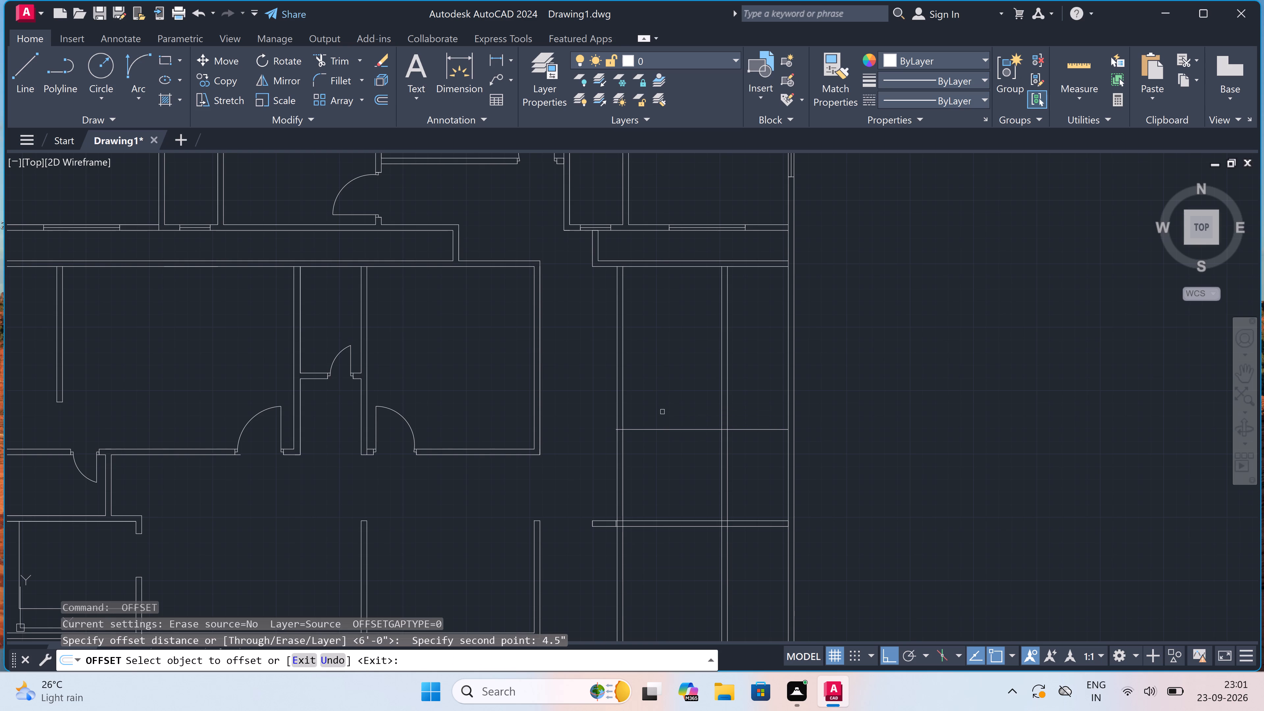
click(661, 428)
click(661, 418)
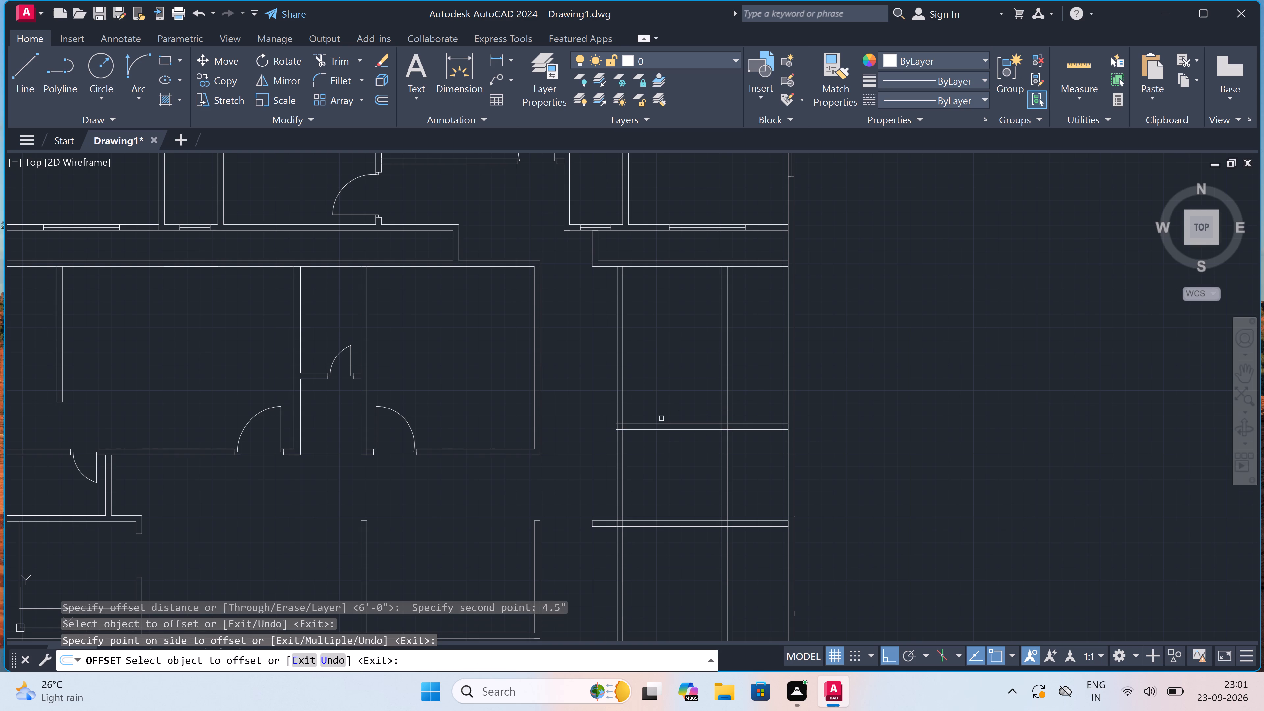
key(Escape)
Trim the ends of the new horizontal wall's two lines that project beyond the left-hand vertical wall.
text(tr)
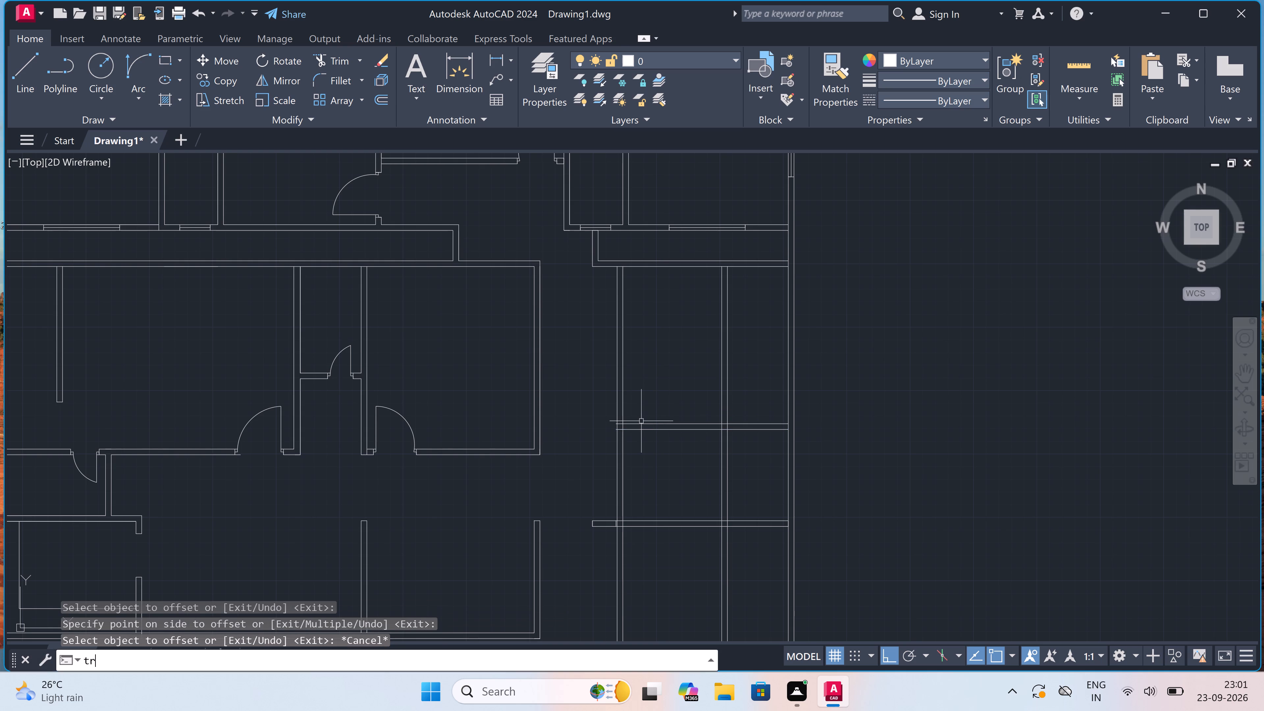
key(space)
scroll(623, 430, up, 5)
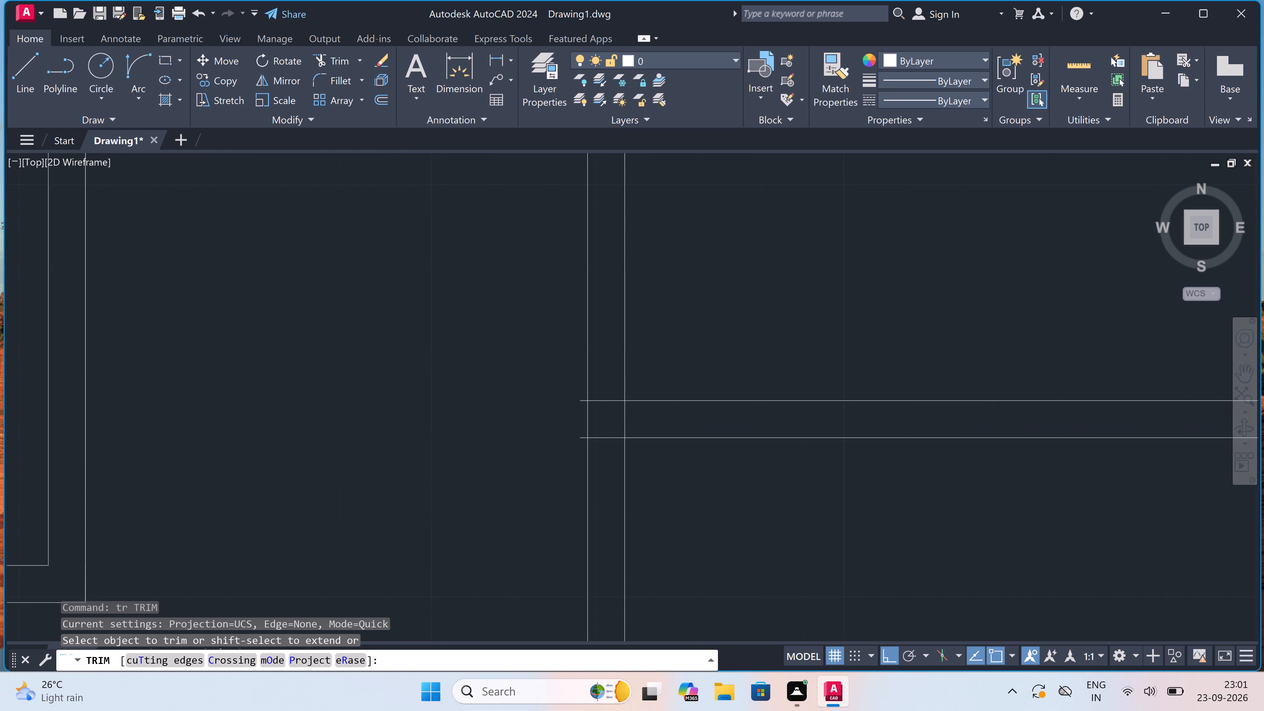
click(573, 369)
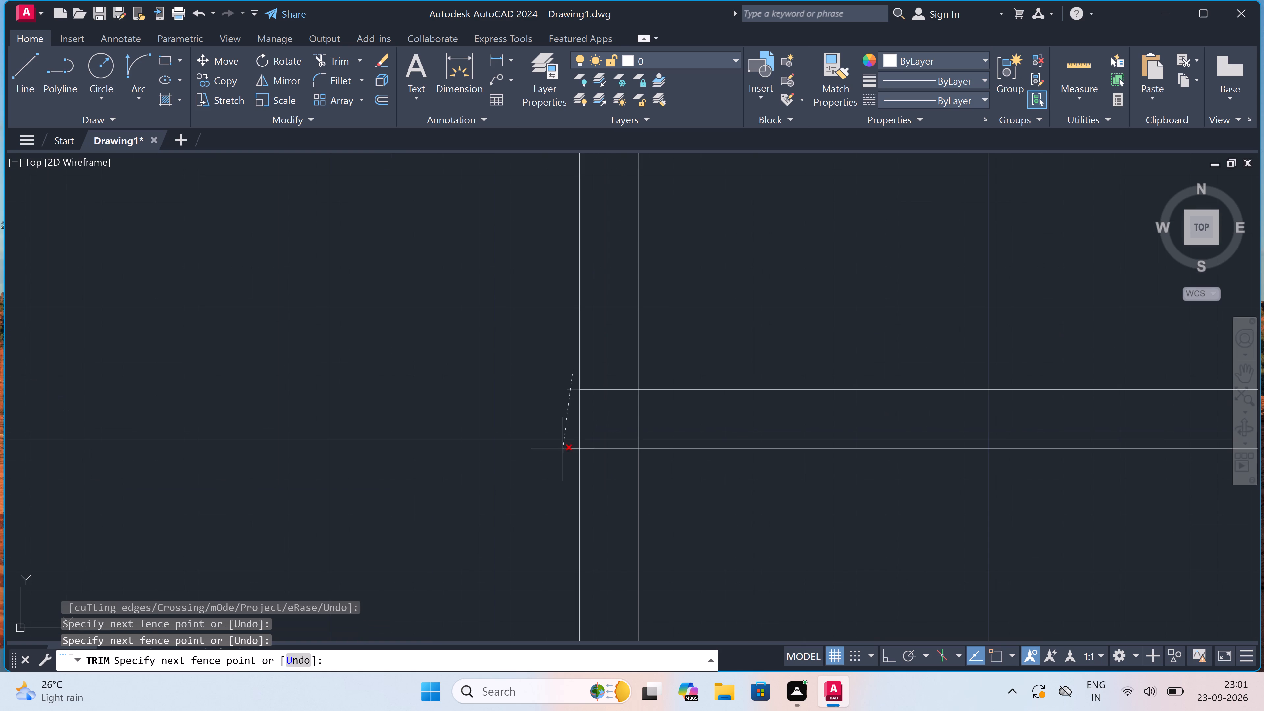
click(565, 458)
click(573, 444)
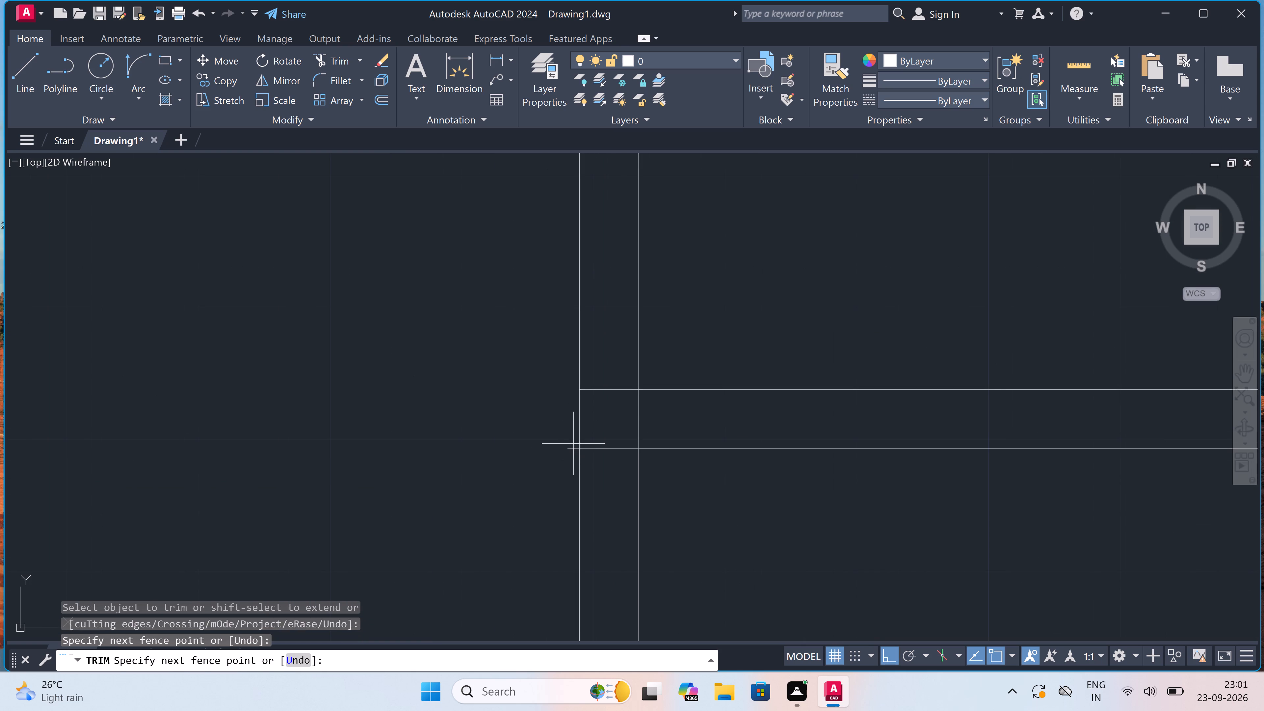
click(570, 459)
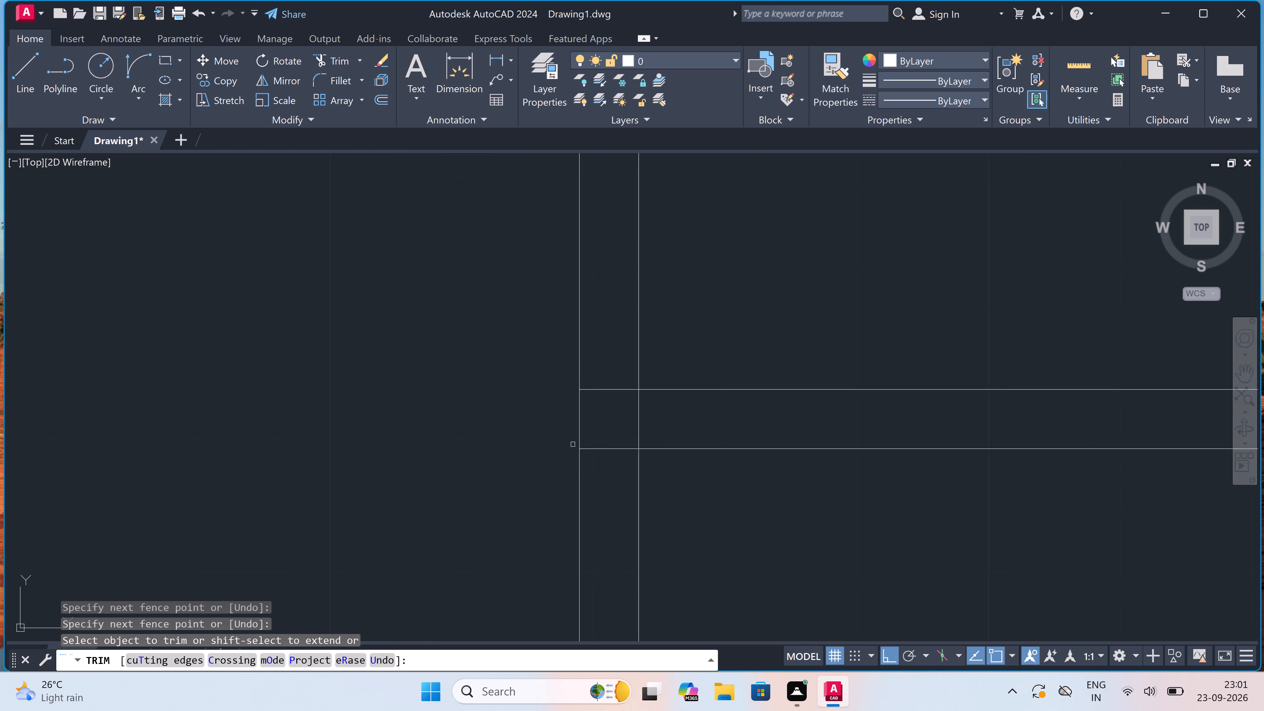
Clean the junction of the new horizontal wall and the left-hand vertical wall by trimming the inner lines crossing it.
drag(595, 435, 620, 433)
click(670, 420)
click(646, 419)
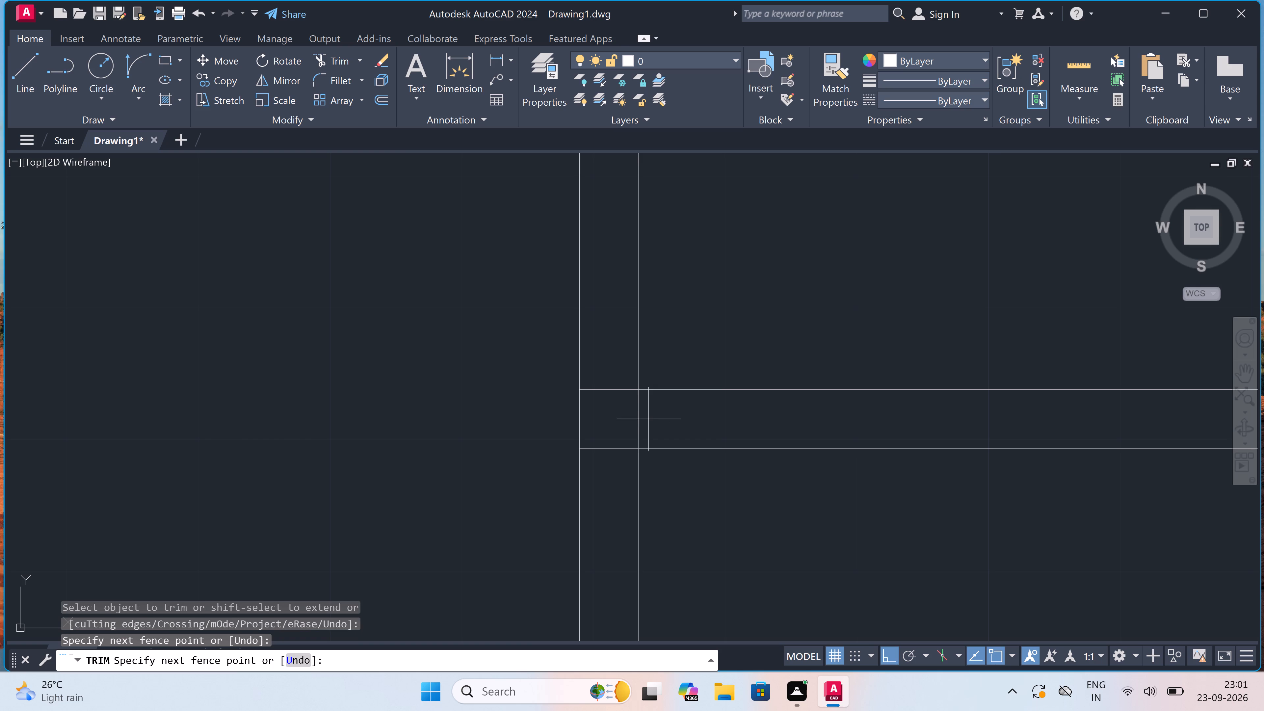
click(635, 420)
drag(606, 424, 606, 433)
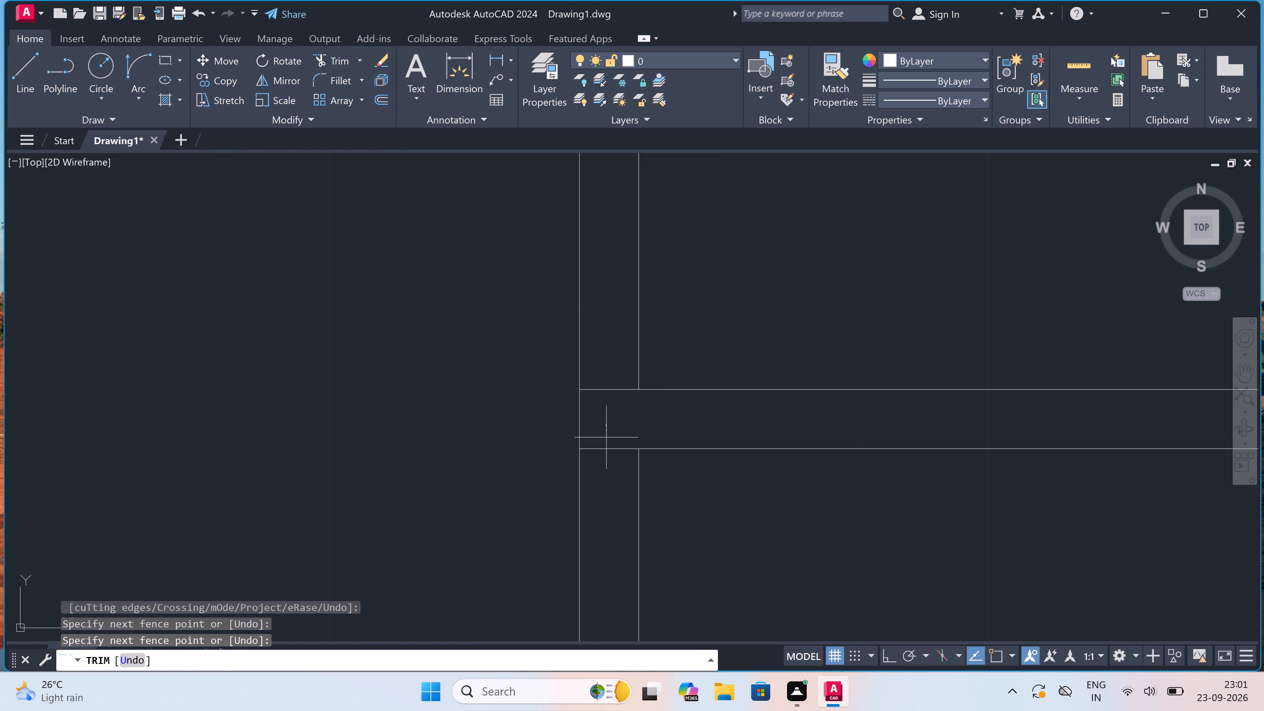
click(603, 487)
scroll(603, 479, down, 1)
key(Escape)
scroll(602, 473, down, 2)
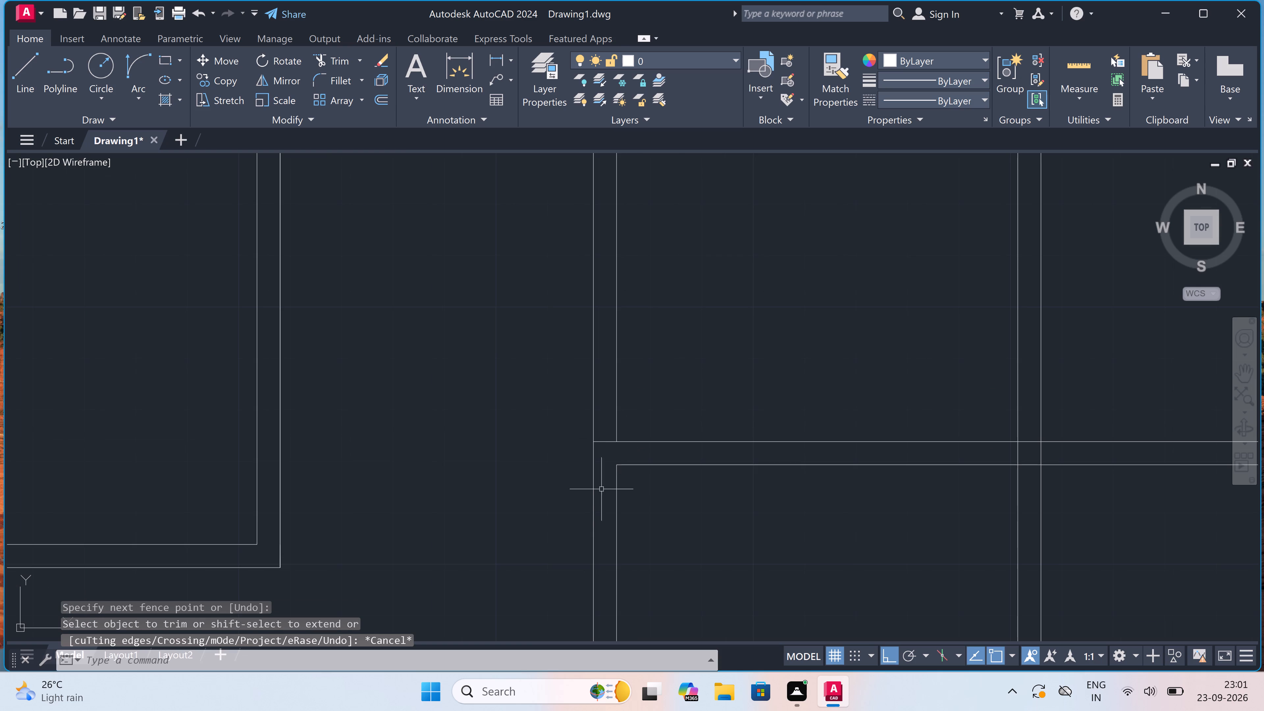
Draw two short lines across the left-hand vertical wall between the two horizontal walls to mark an opening.
key(l)
key(space)
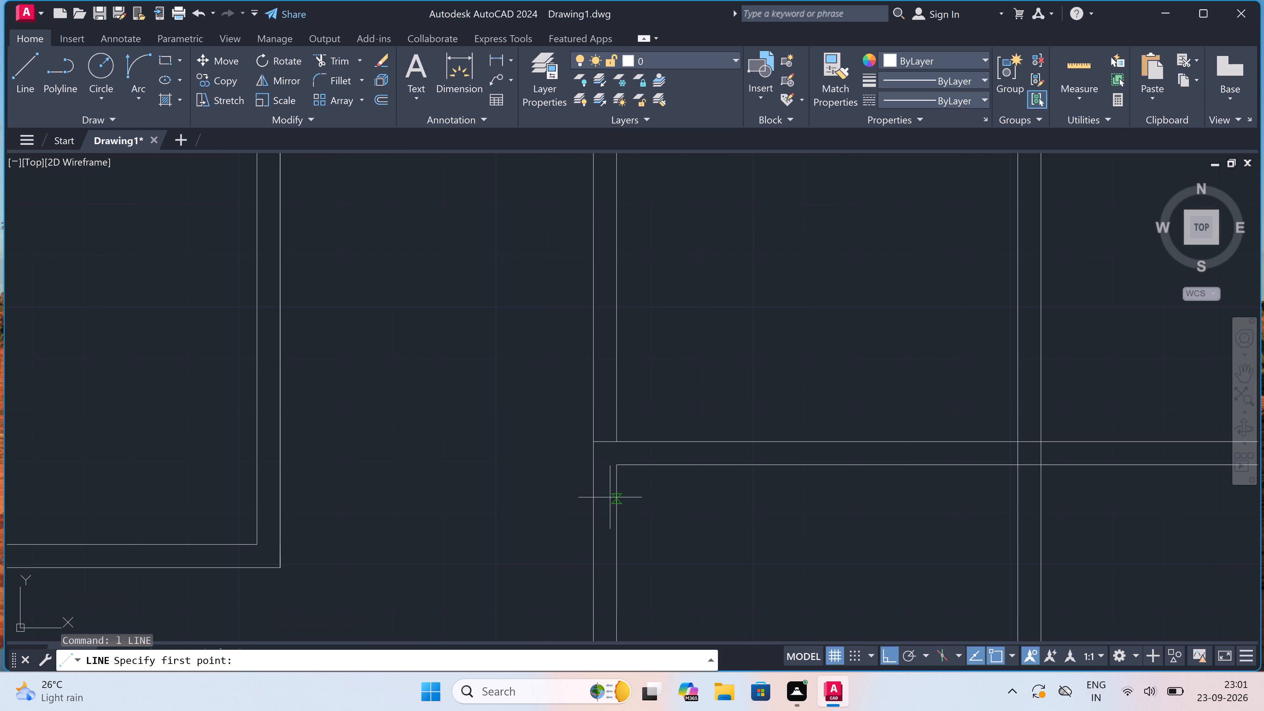
scroll(616, 480, down, 3)
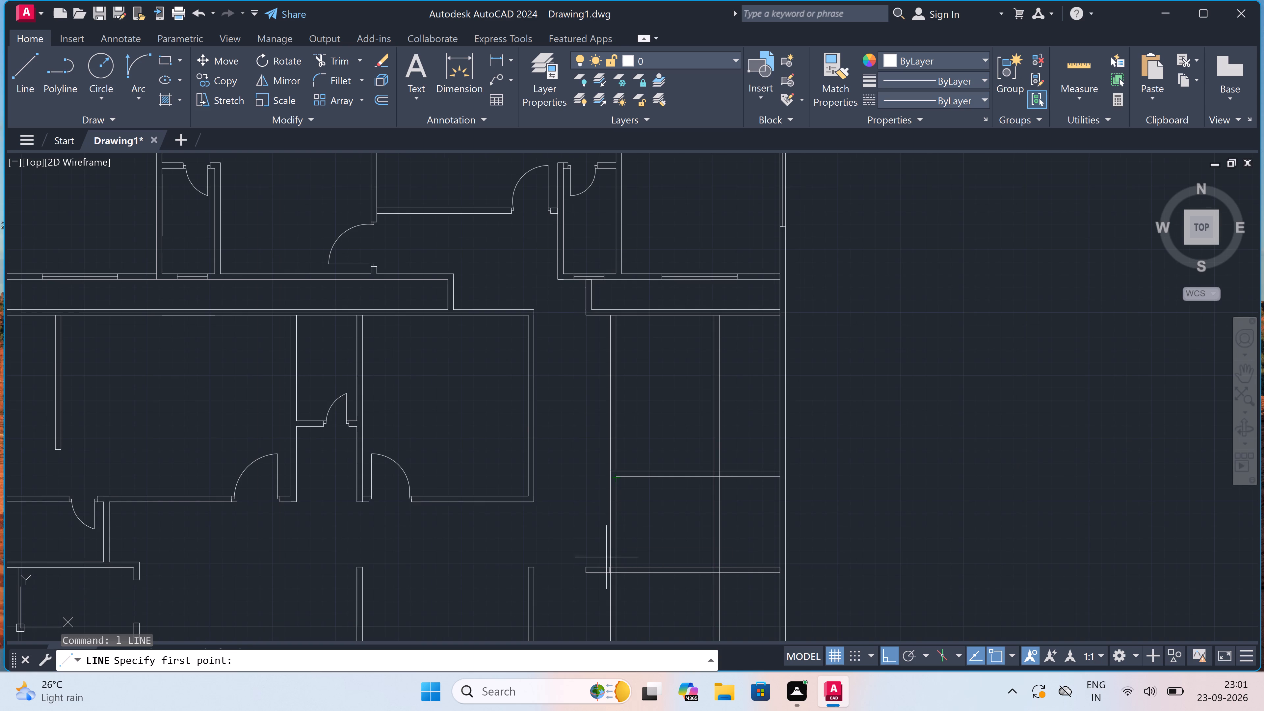
scroll(599, 579, up, 2)
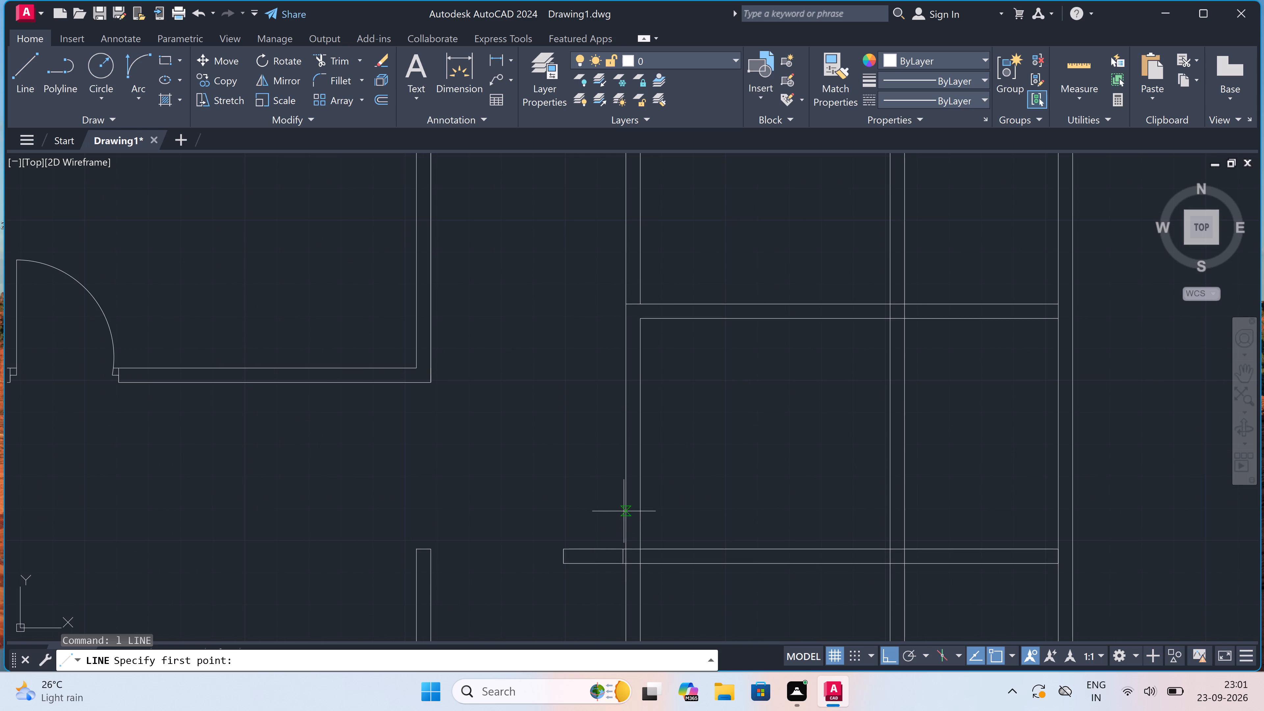
click(627, 506)
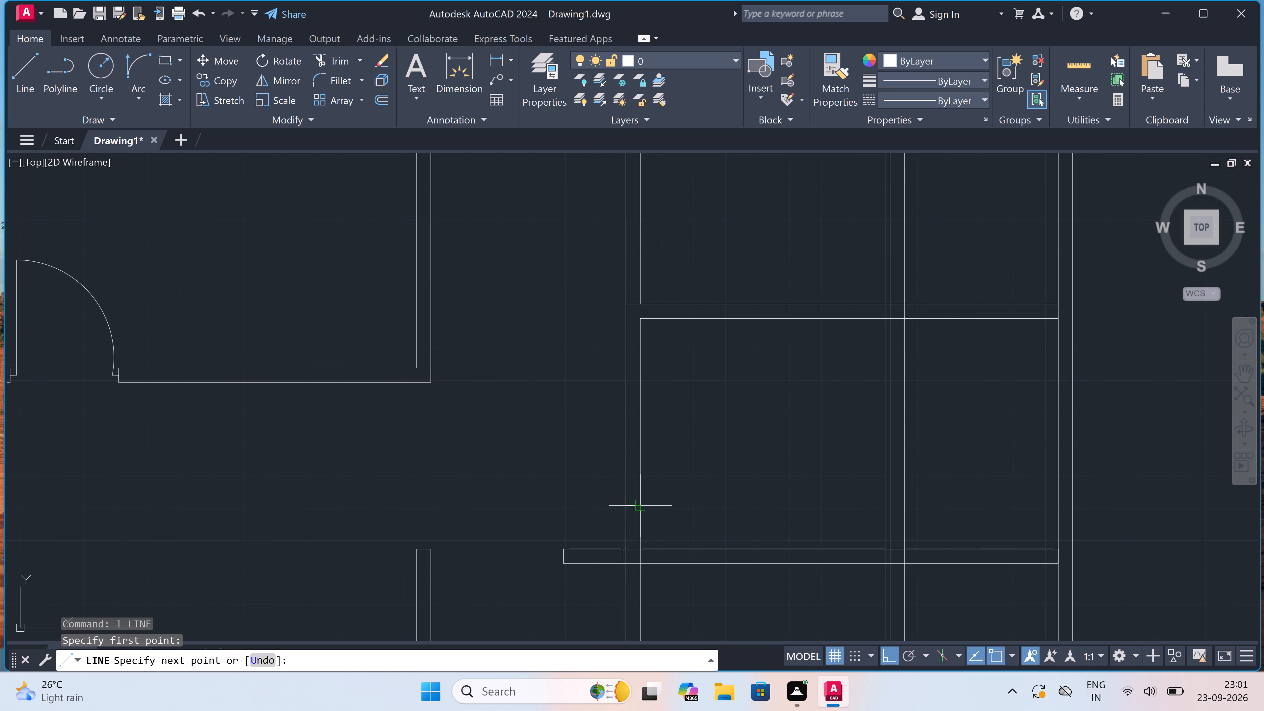
click(645, 505)
key(Escape)
key(space)
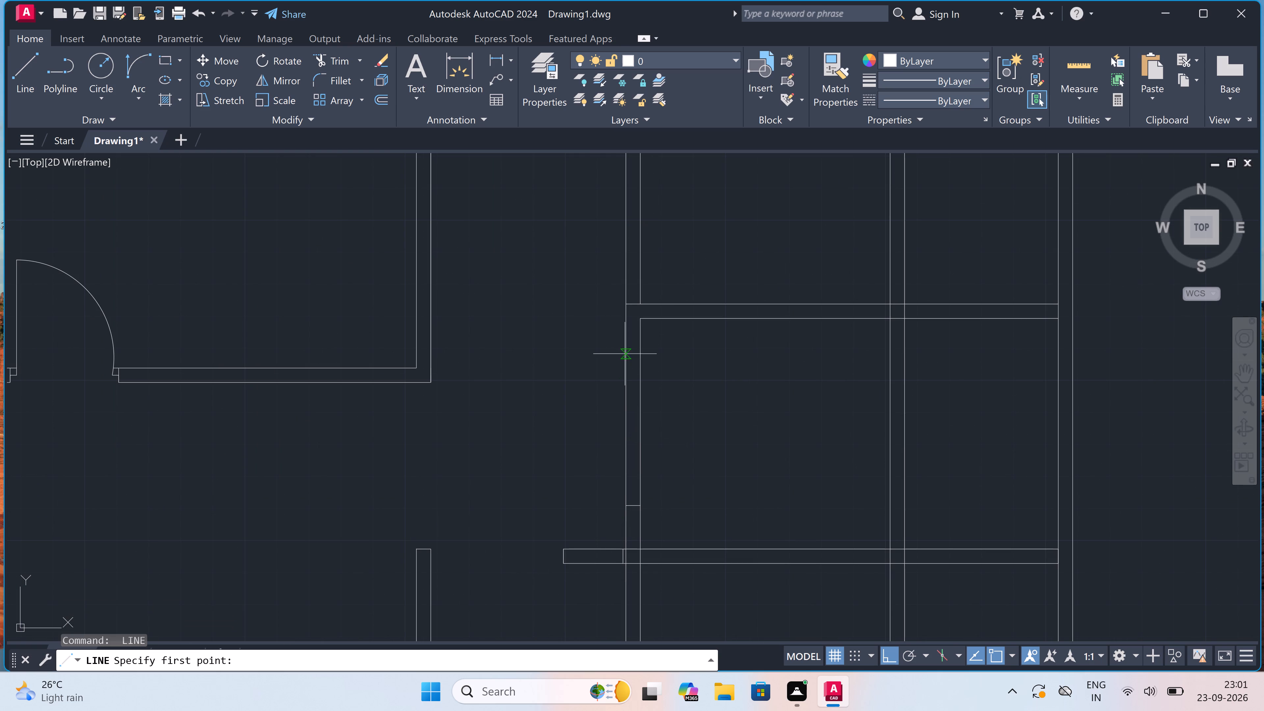
click(621, 377)
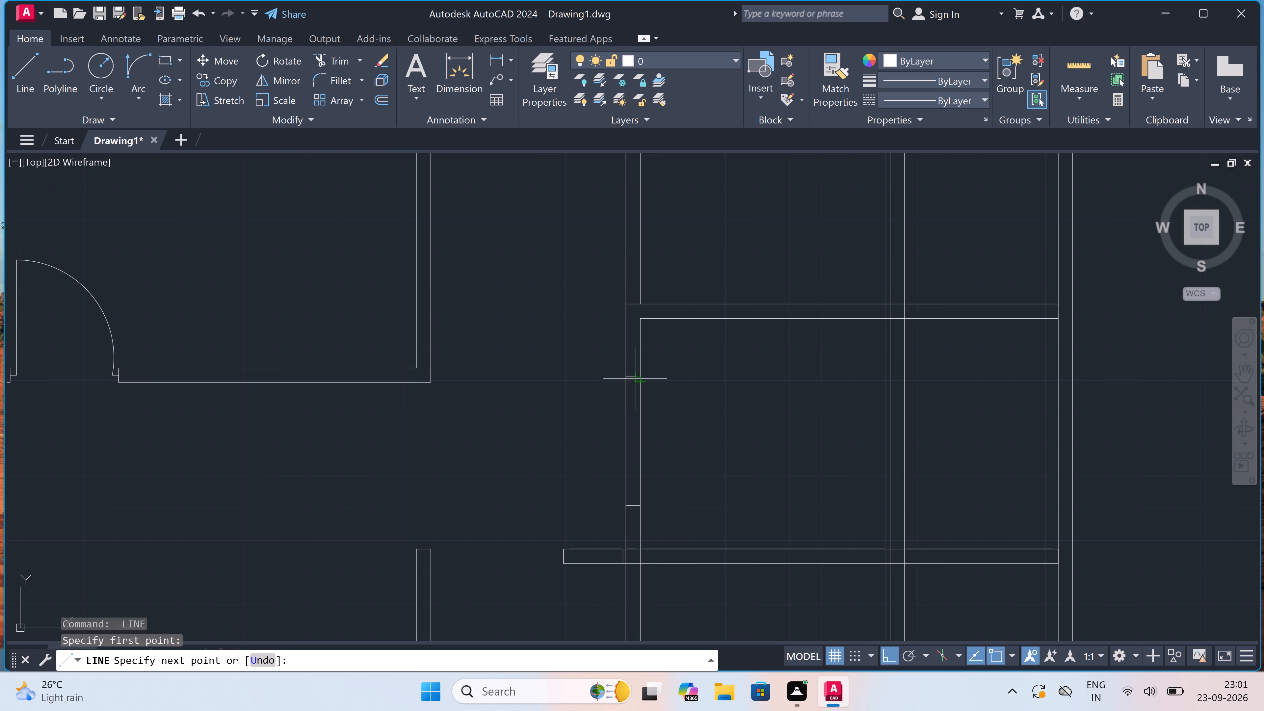
click(635, 379)
key(Escape)
Trim both lines of the left-hand vertical wall between the two short lines to open the gap.
text(tr)
key(space)
drag(678, 435, 674, 433)
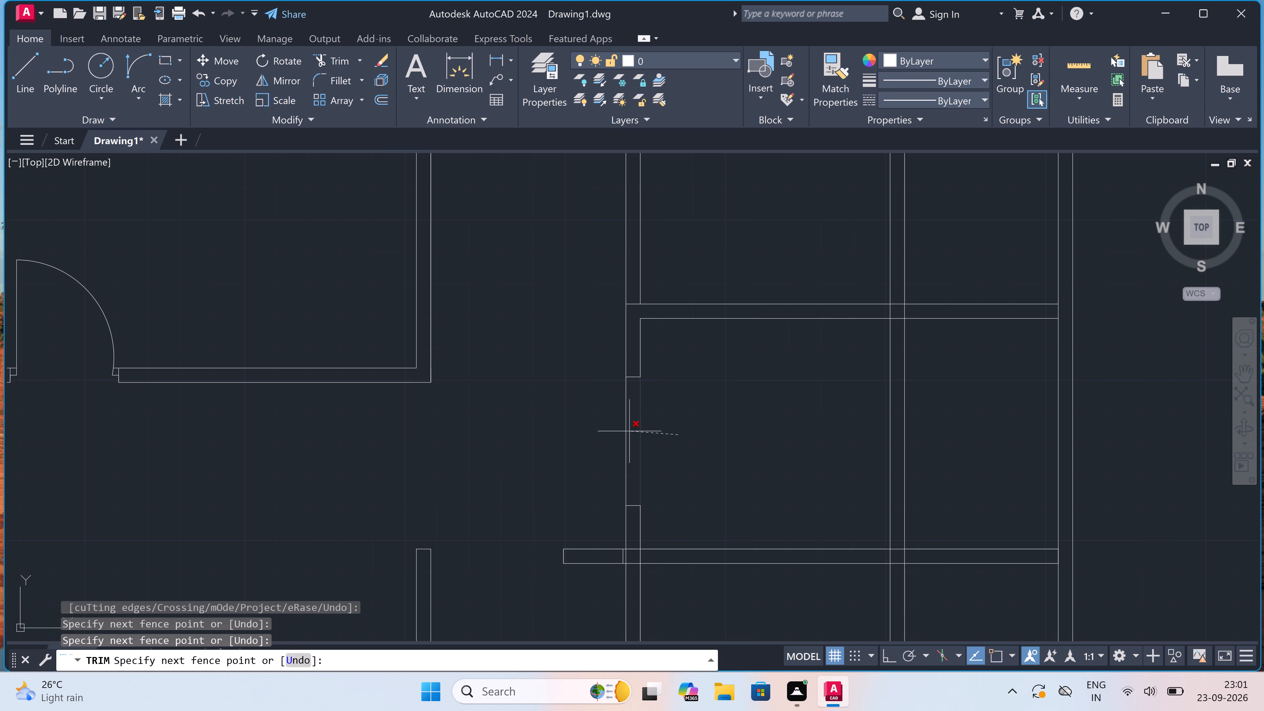
click(629, 431)
click(628, 431)
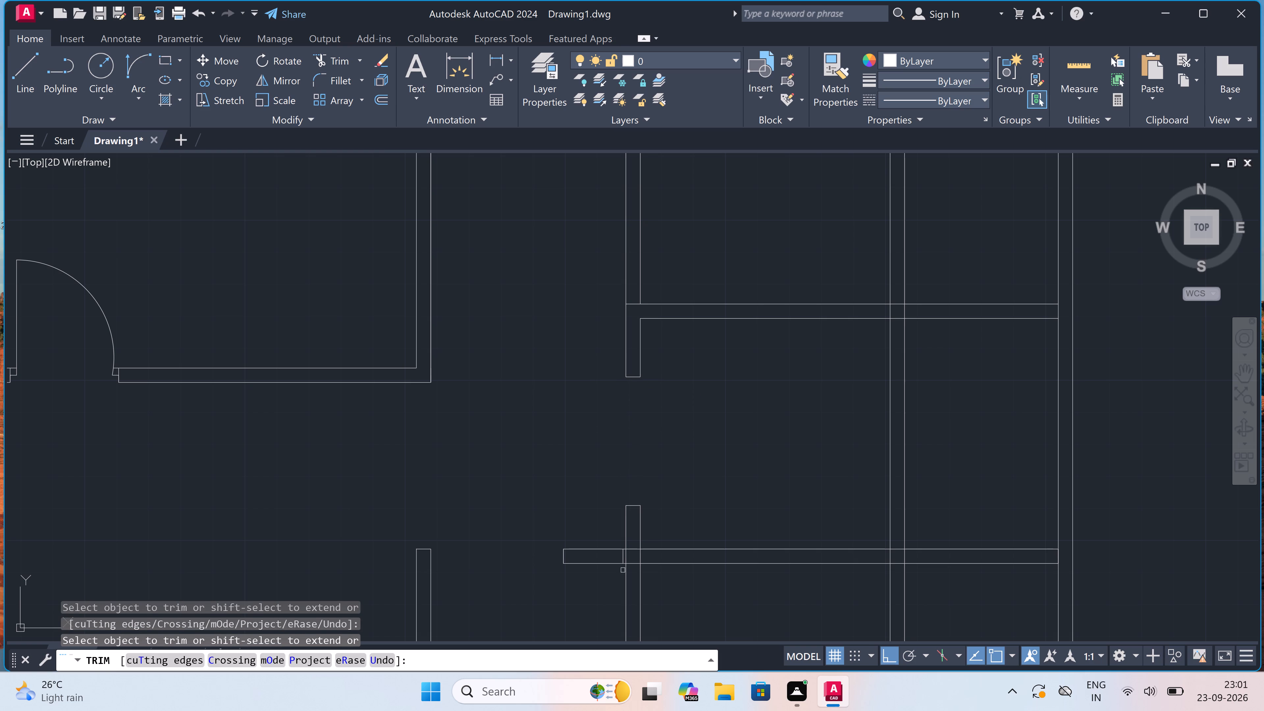
Trim the left-hand vertical wall's junction with the lower horizontal wall, including the short leftover line beside it.
scroll(623, 561, up, 3)
click(601, 549)
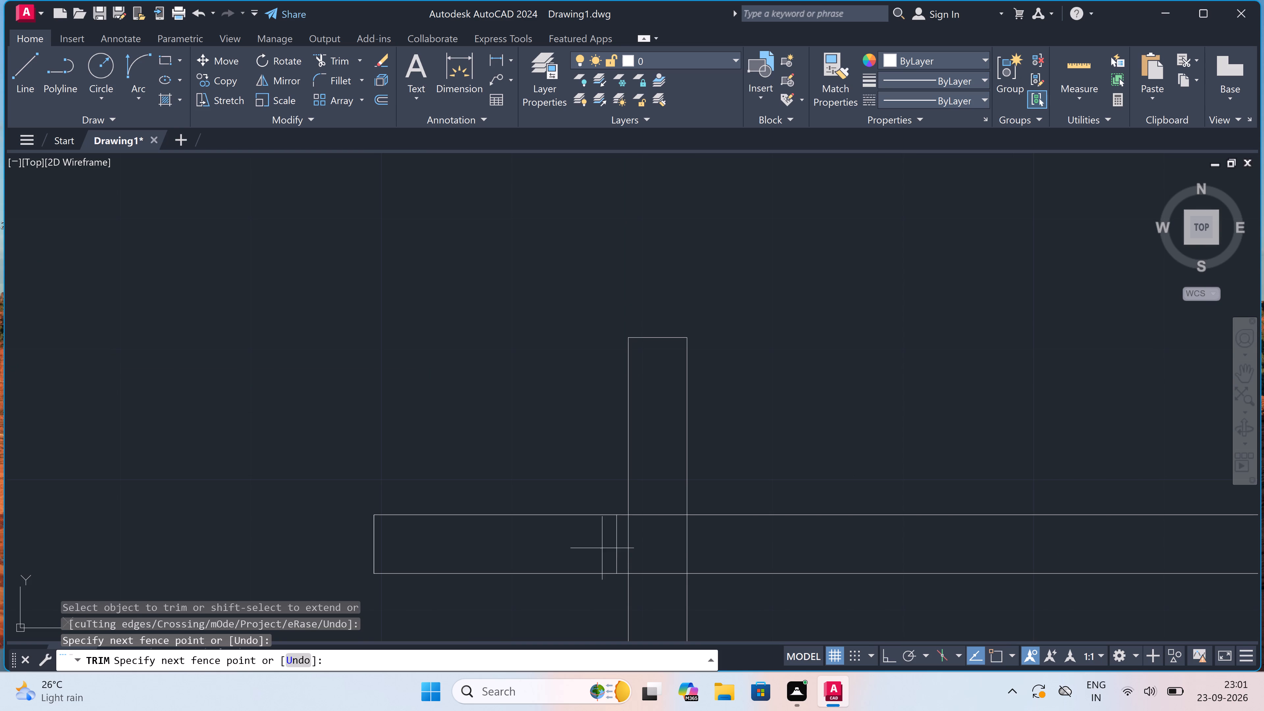
click(757, 549)
click(685, 536)
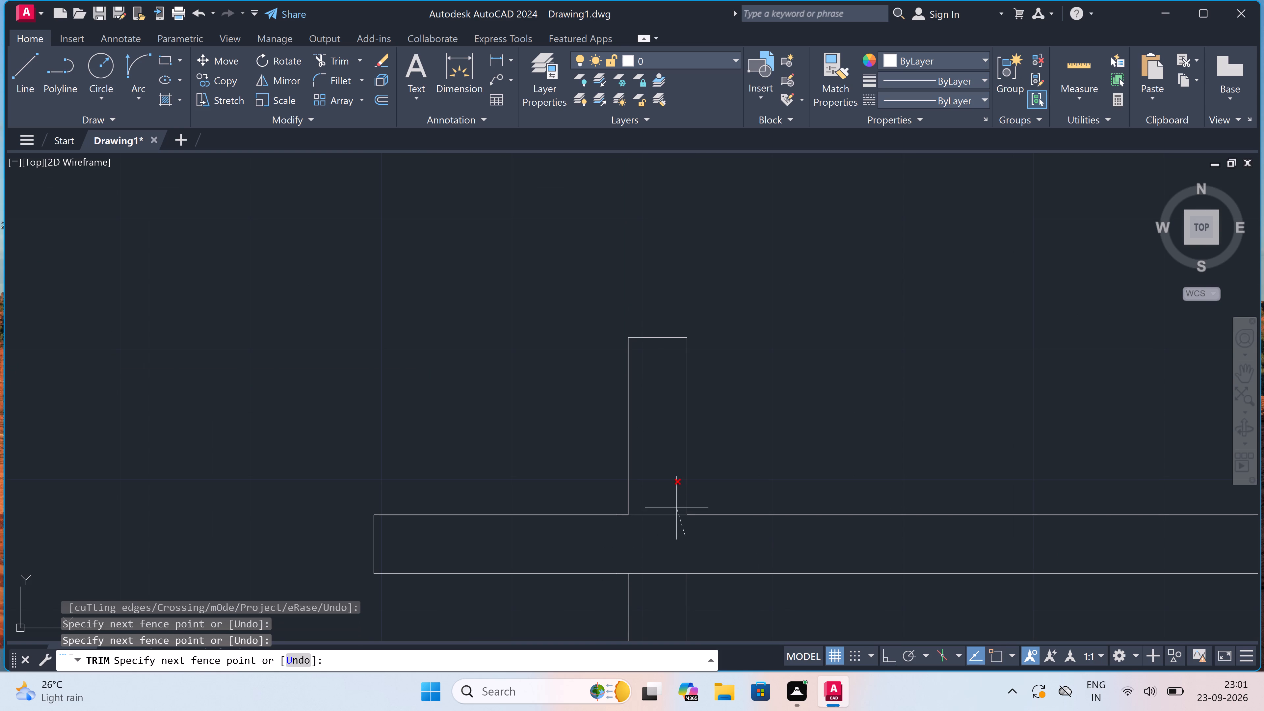
click(671, 488)
Trim away both lines of the left-hand vertical wall below the lower horizontal wall.
scroll(653, 504, down, 5)
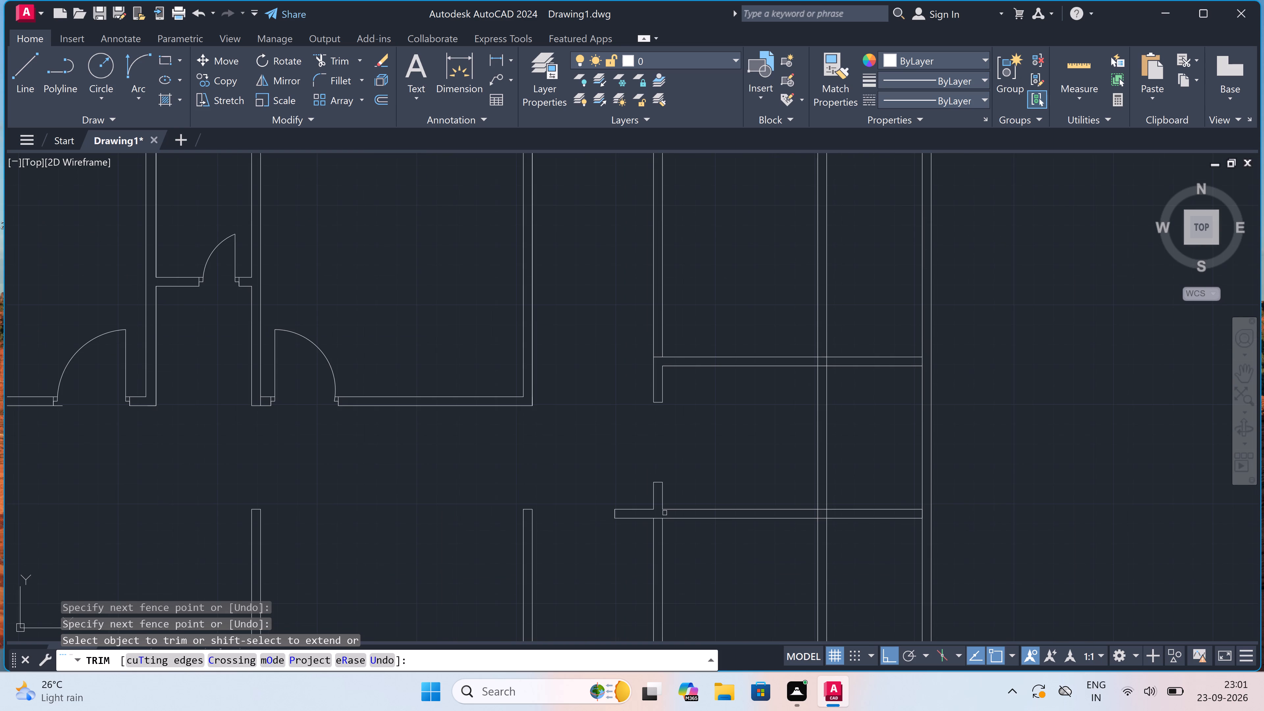
scroll(665, 513, down, 2)
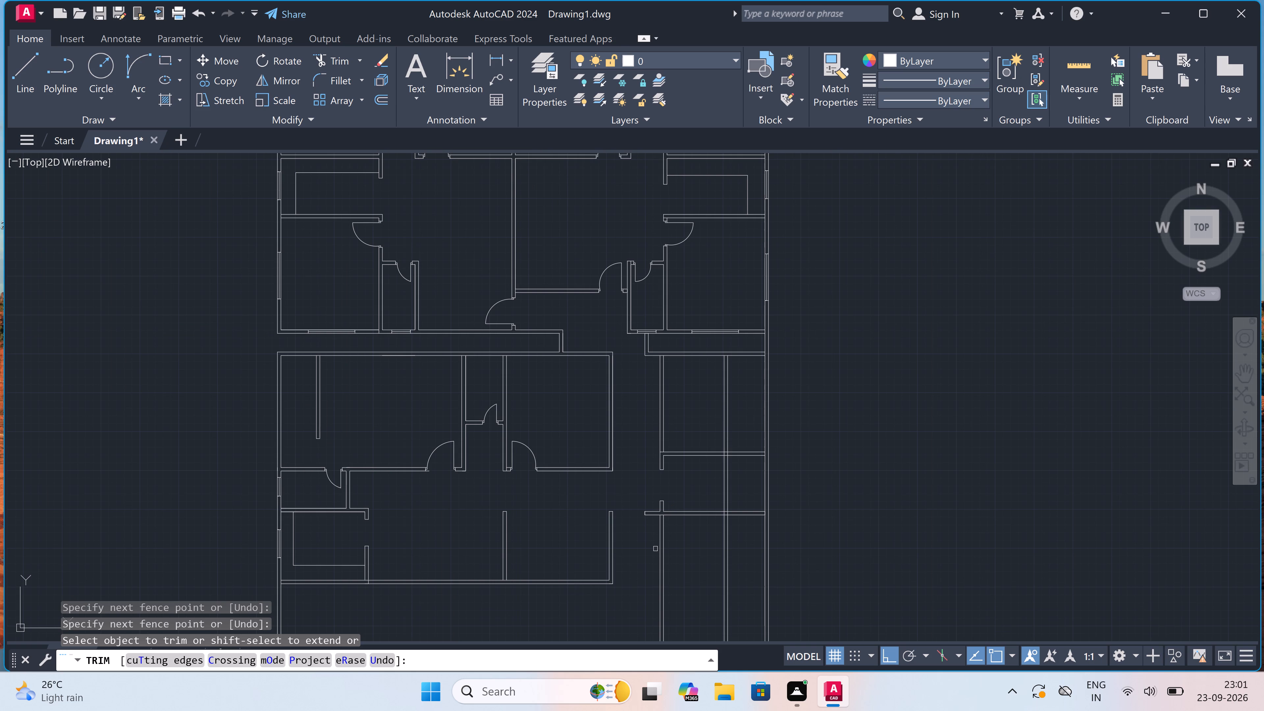
scroll(655, 549, up, 2)
drag(693, 533, 683, 536)
click(650, 538)
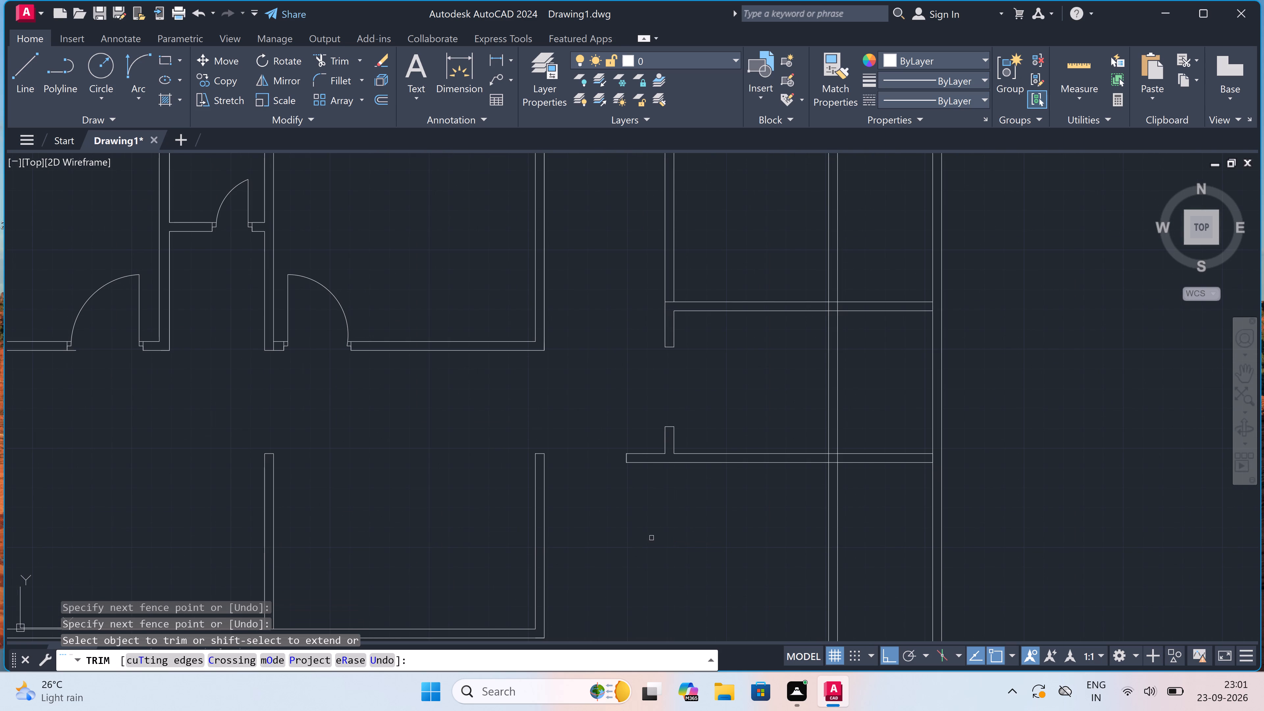
Trim away the middle vertical wall's lines within and below the lower horizontal wall, near the right boundary.
scroll(837, 437, up, 3)
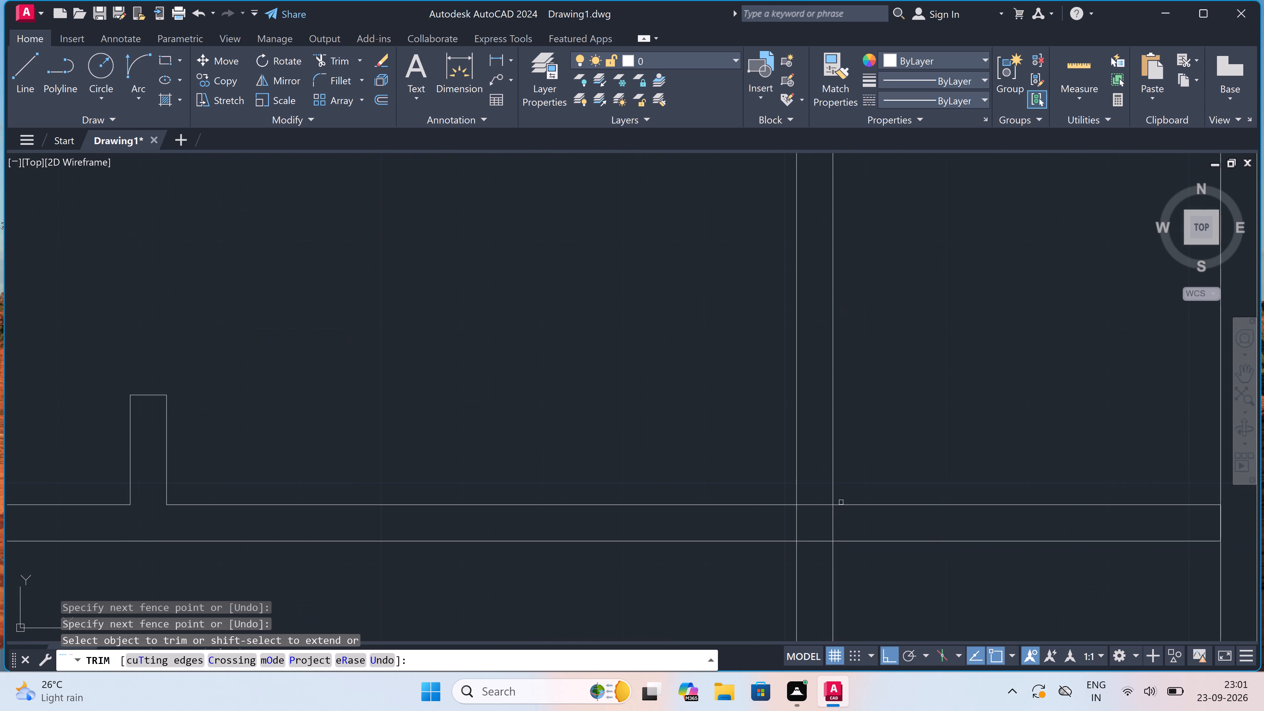
click(833, 523)
click(778, 526)
click(838, 518)
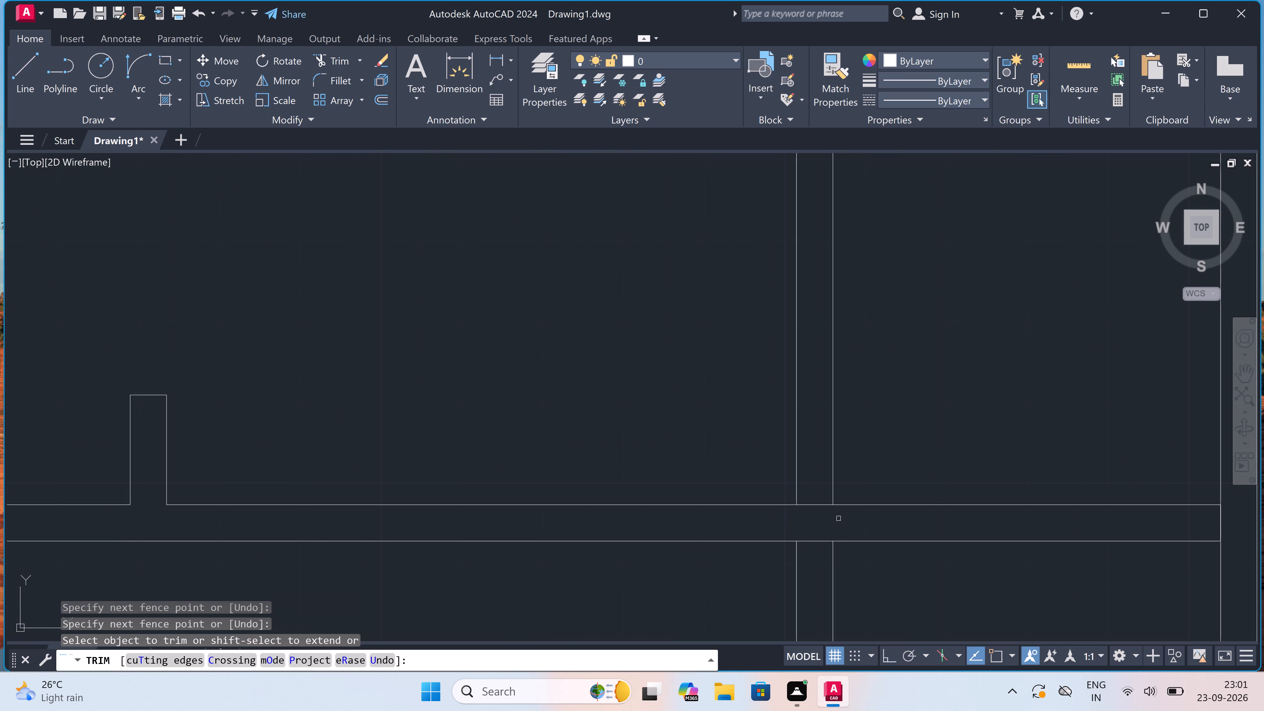
scroll(837, 477, down, 3)
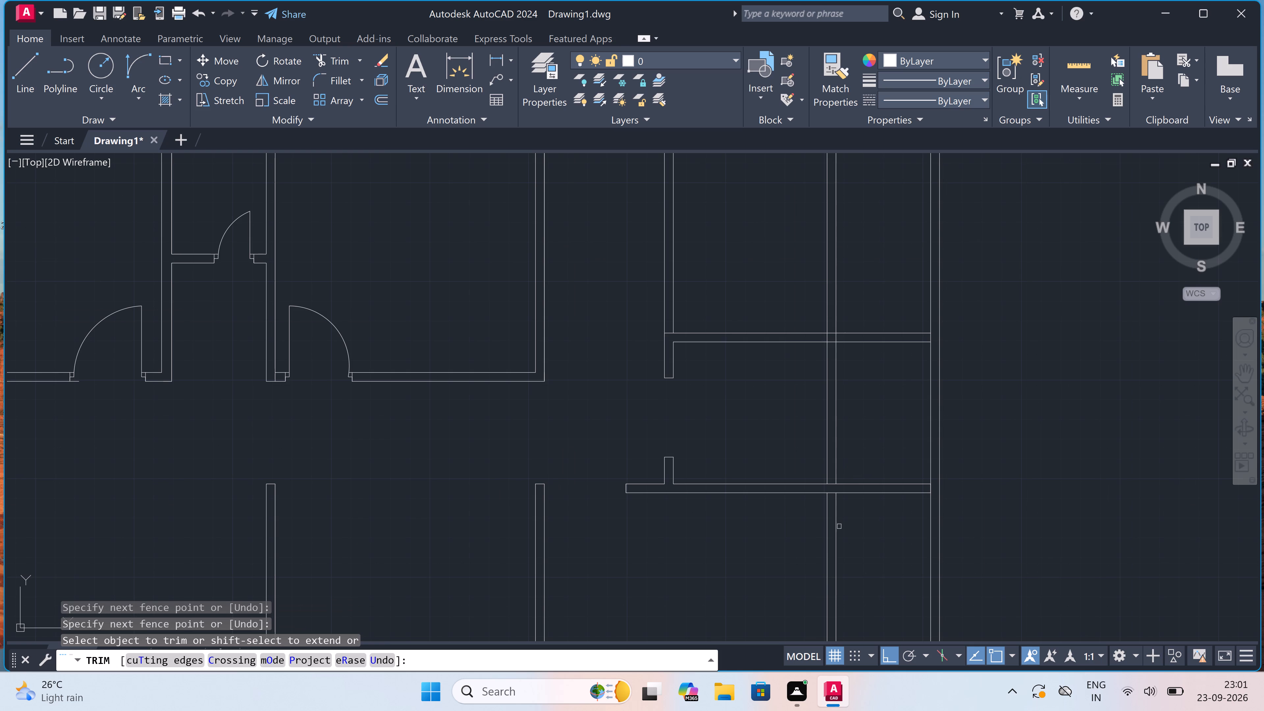
click(849, 538)
click(768, 546)
Trim the middle vertical wall's two lines where they cross the thickness of the new upper horizontal wall.
scroll(769, 542, down, 3)
scroll(791, 484, up, 4)
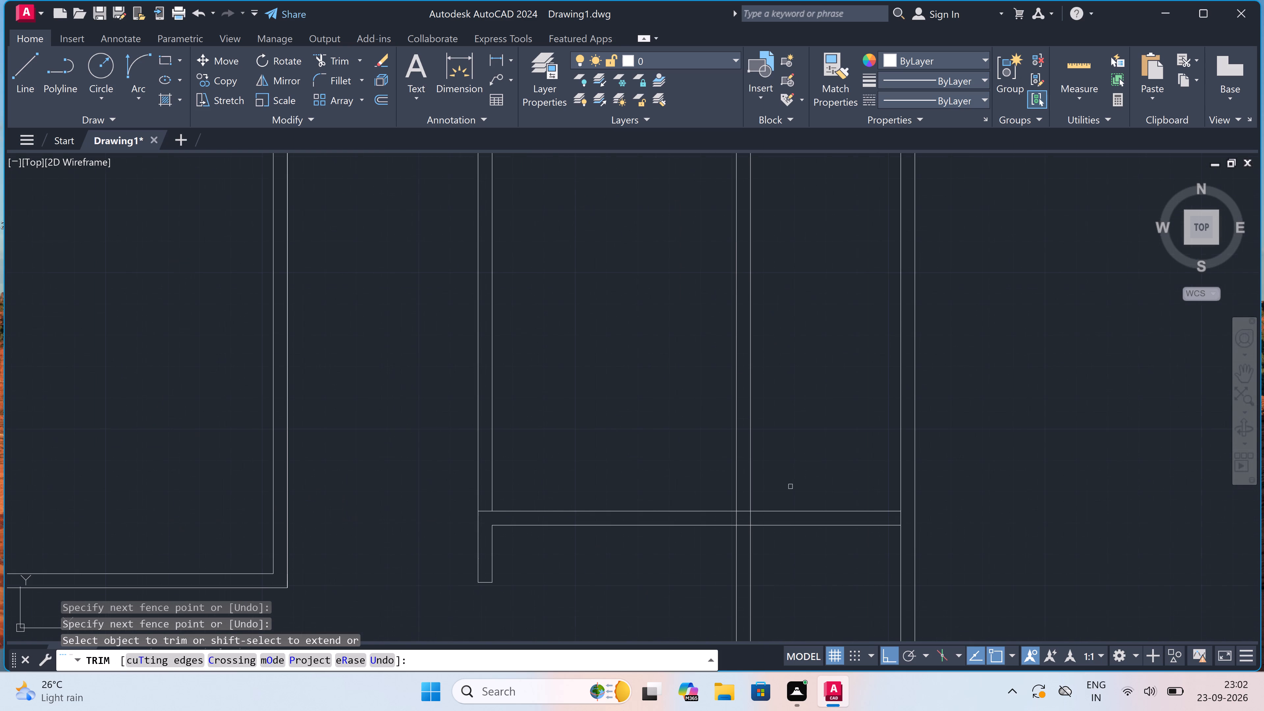
scroll(743, 521, up, 3)
click(666, 519)
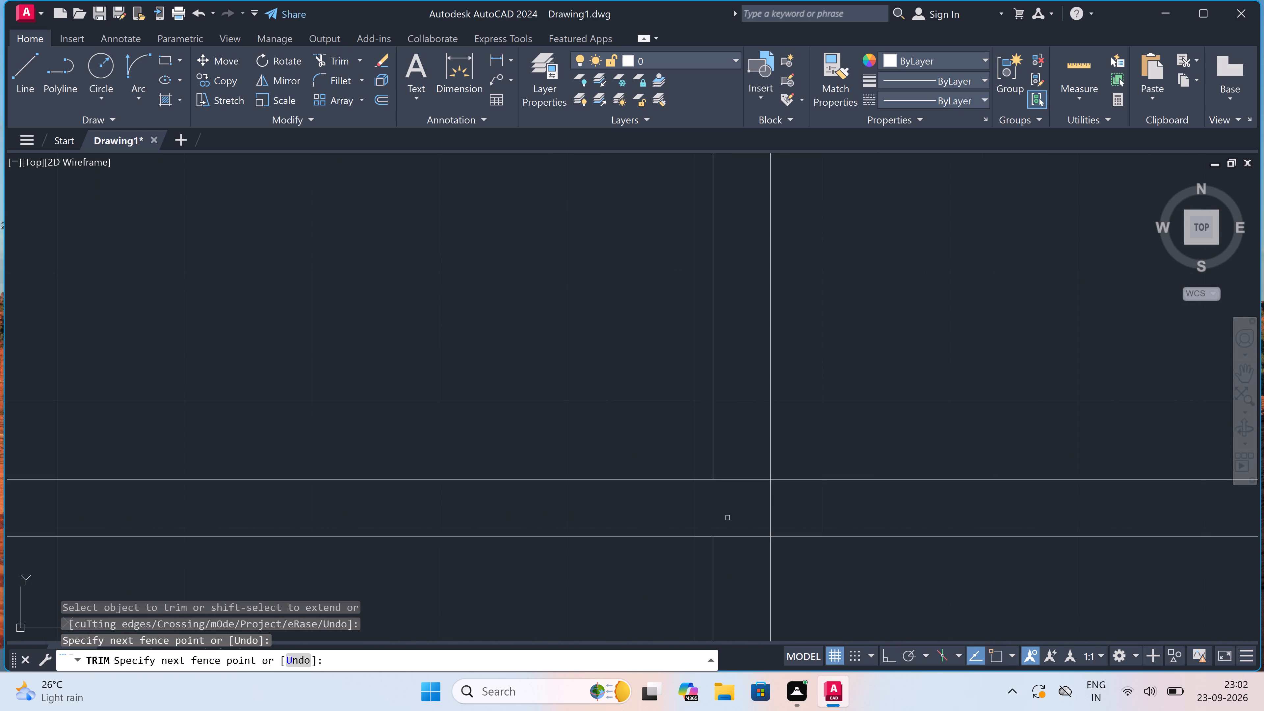
click(786, 510)
click(738, 510)
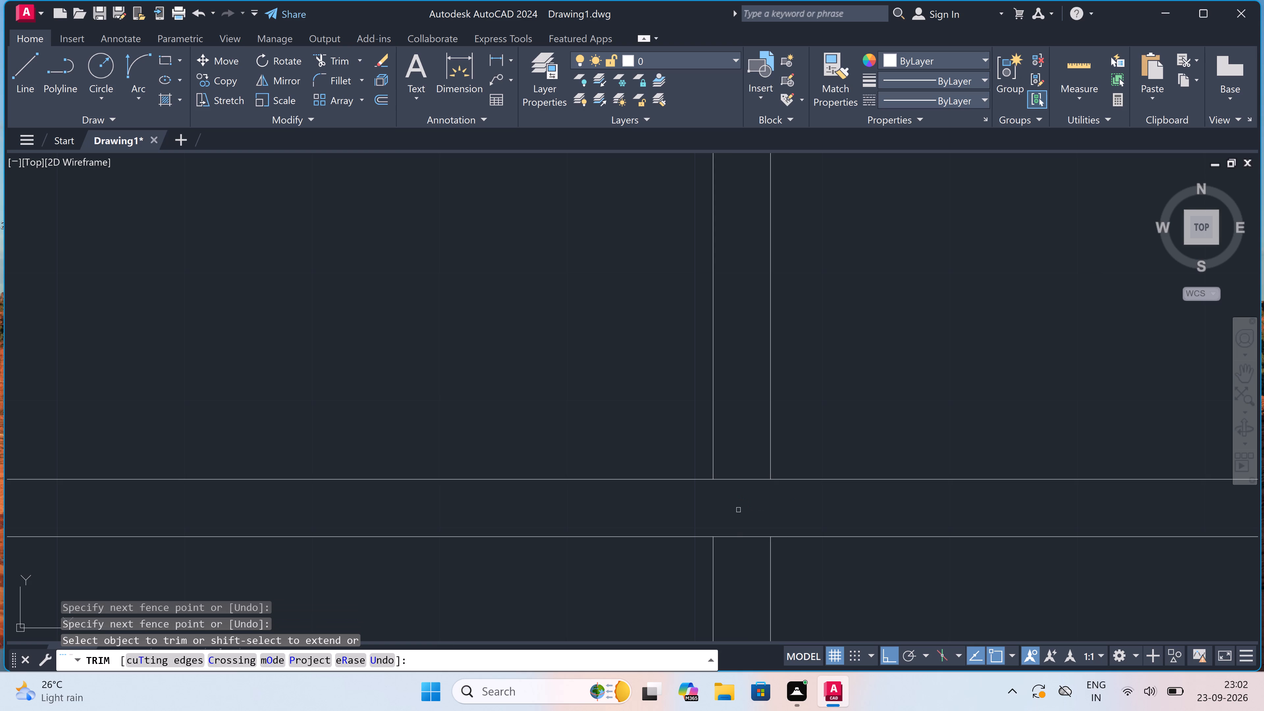
Trim away the middle vertical wall's two lines above the new upper horizontal wall.
scroll(738, 510, down, 3)
drag(760, 441, 756, 442)
click(703, 444)
scroll(703, 444, down, 4)
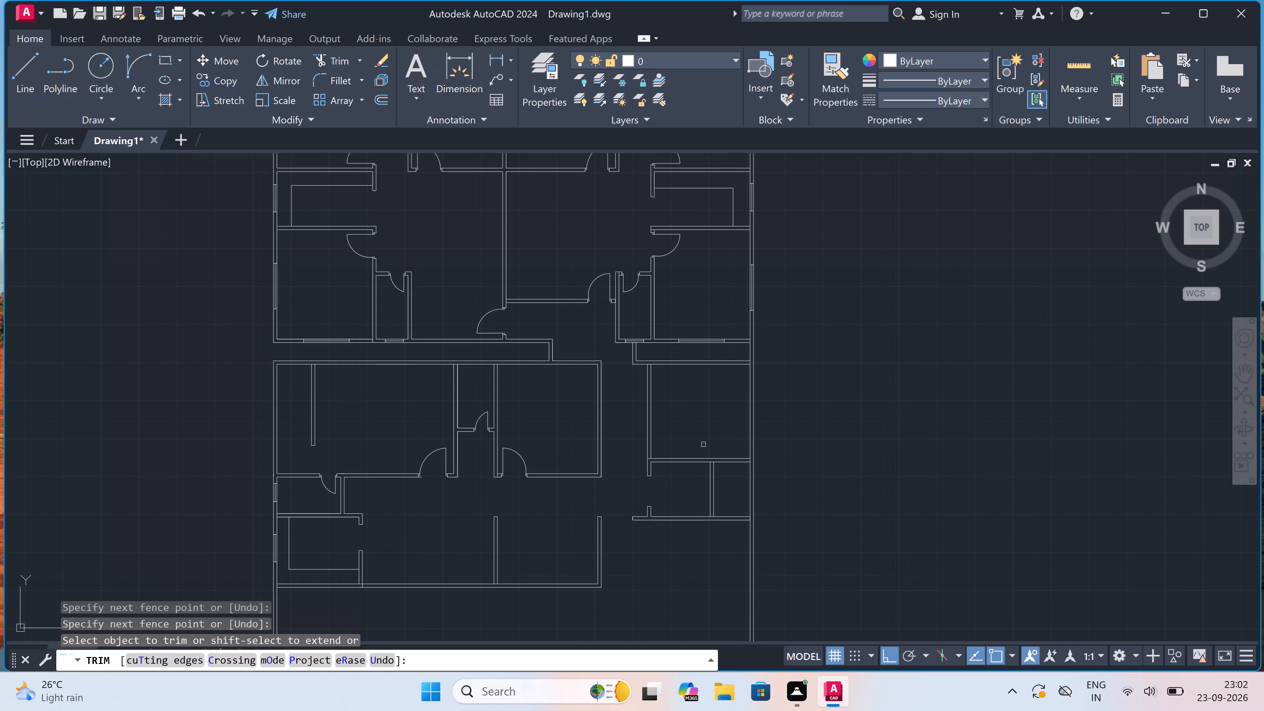
scroll(678, 403, up, 3)
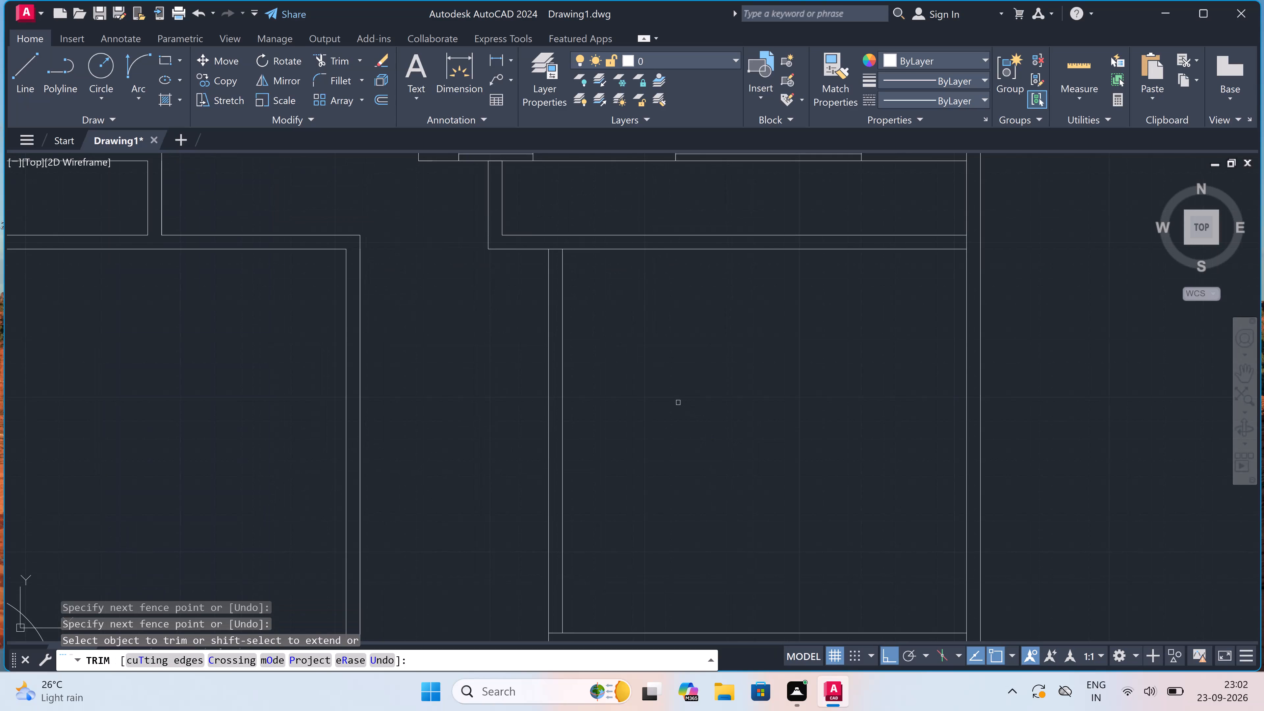
scroll(678, 403, down, 1)
key(Escape)
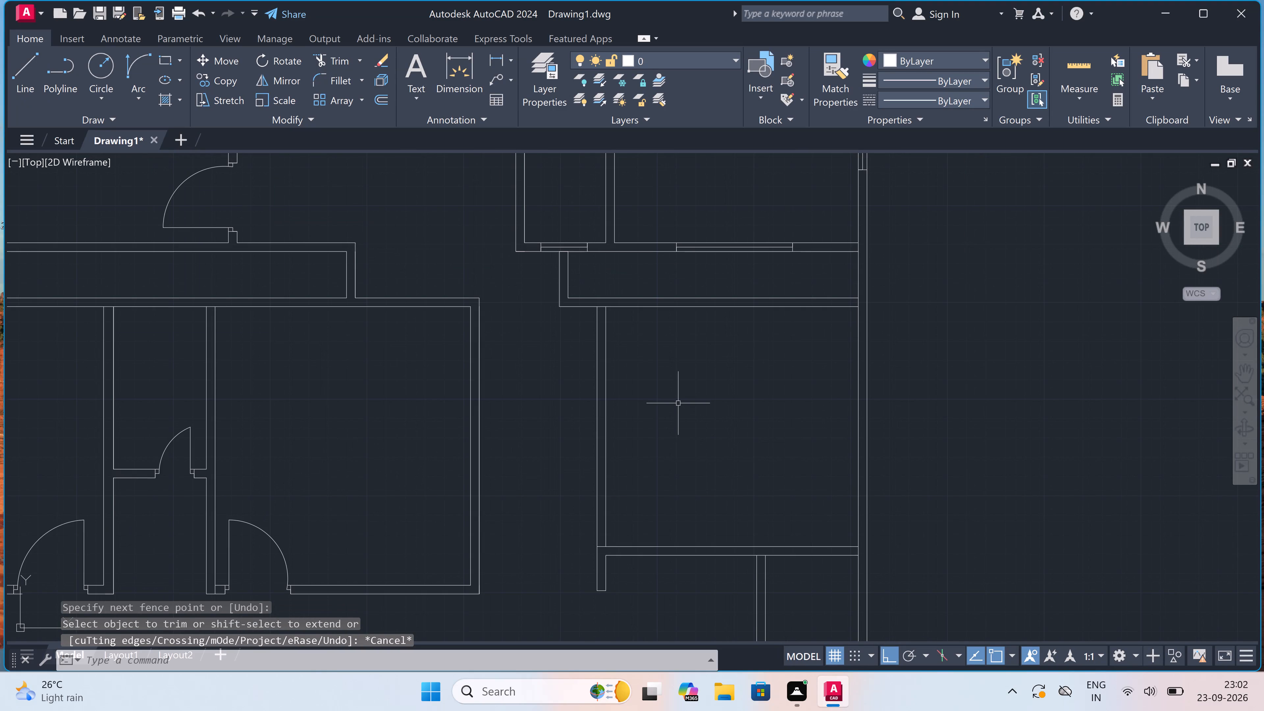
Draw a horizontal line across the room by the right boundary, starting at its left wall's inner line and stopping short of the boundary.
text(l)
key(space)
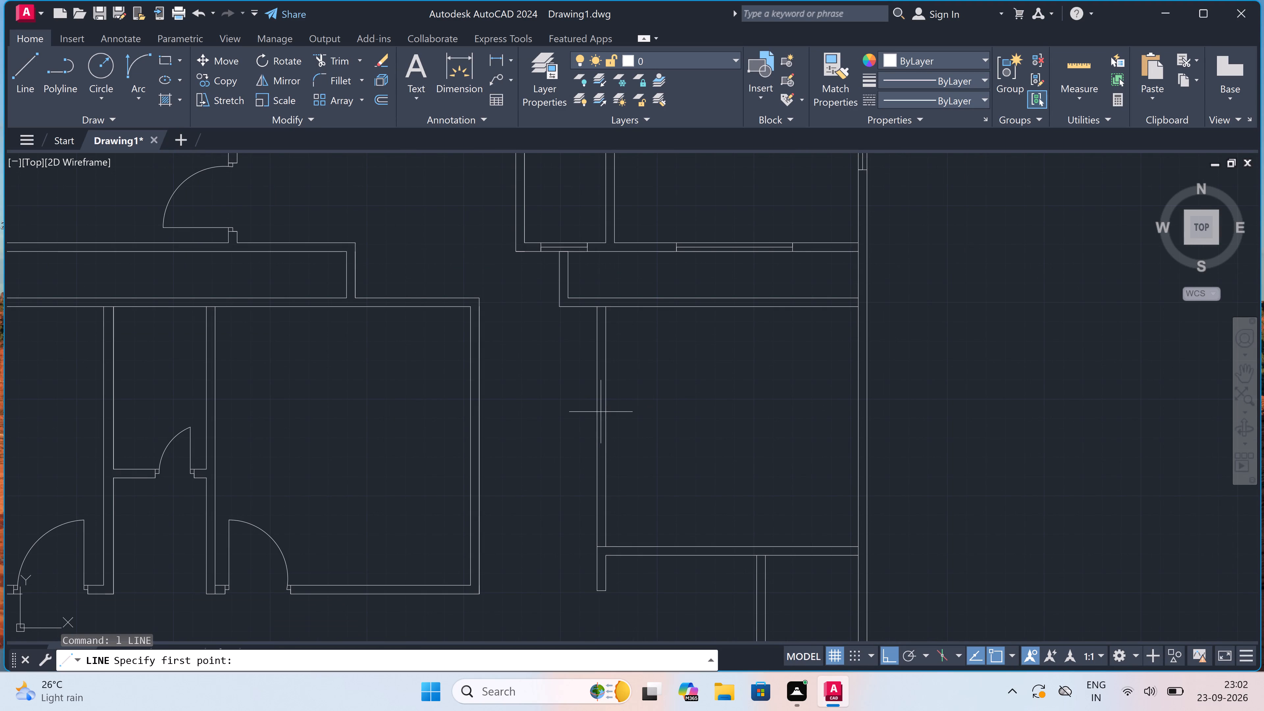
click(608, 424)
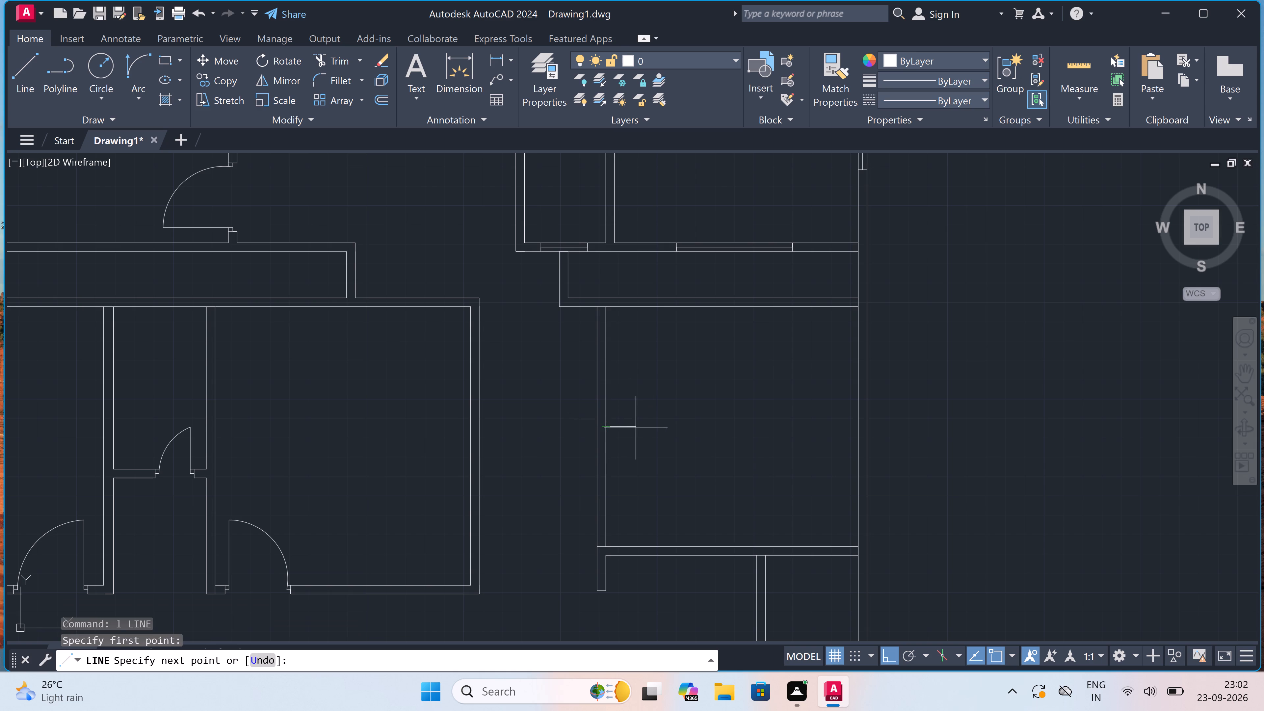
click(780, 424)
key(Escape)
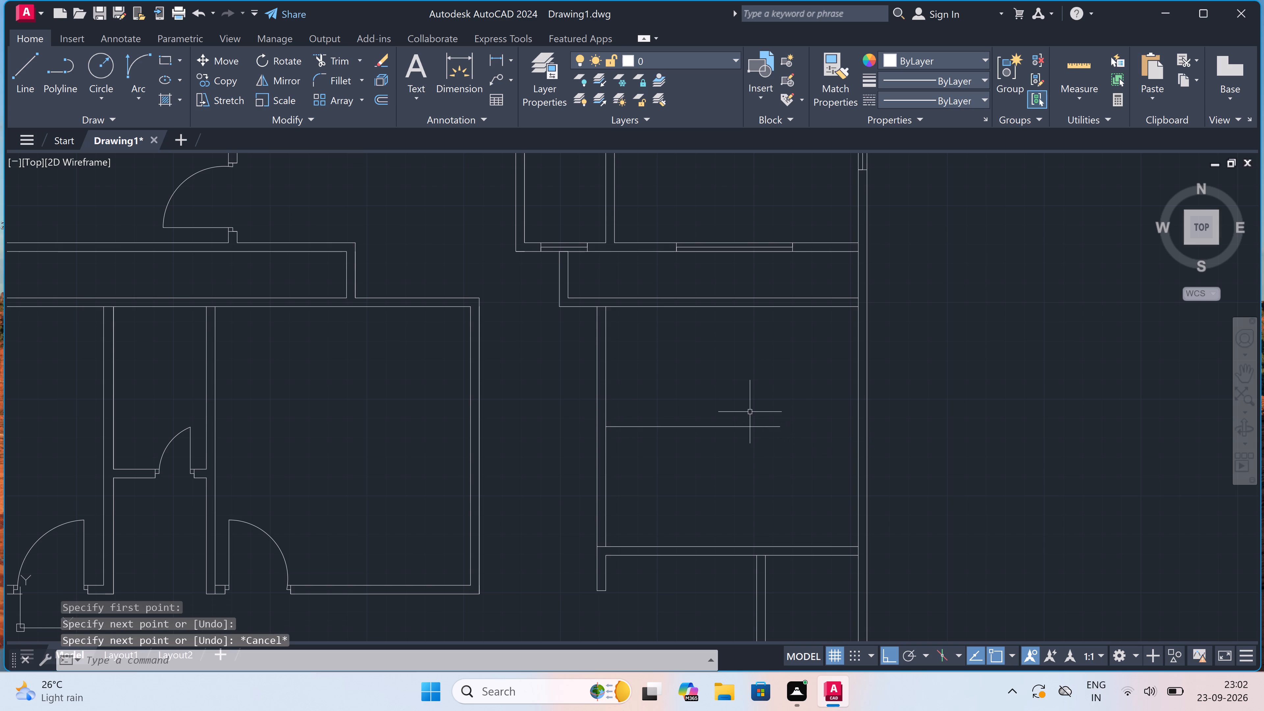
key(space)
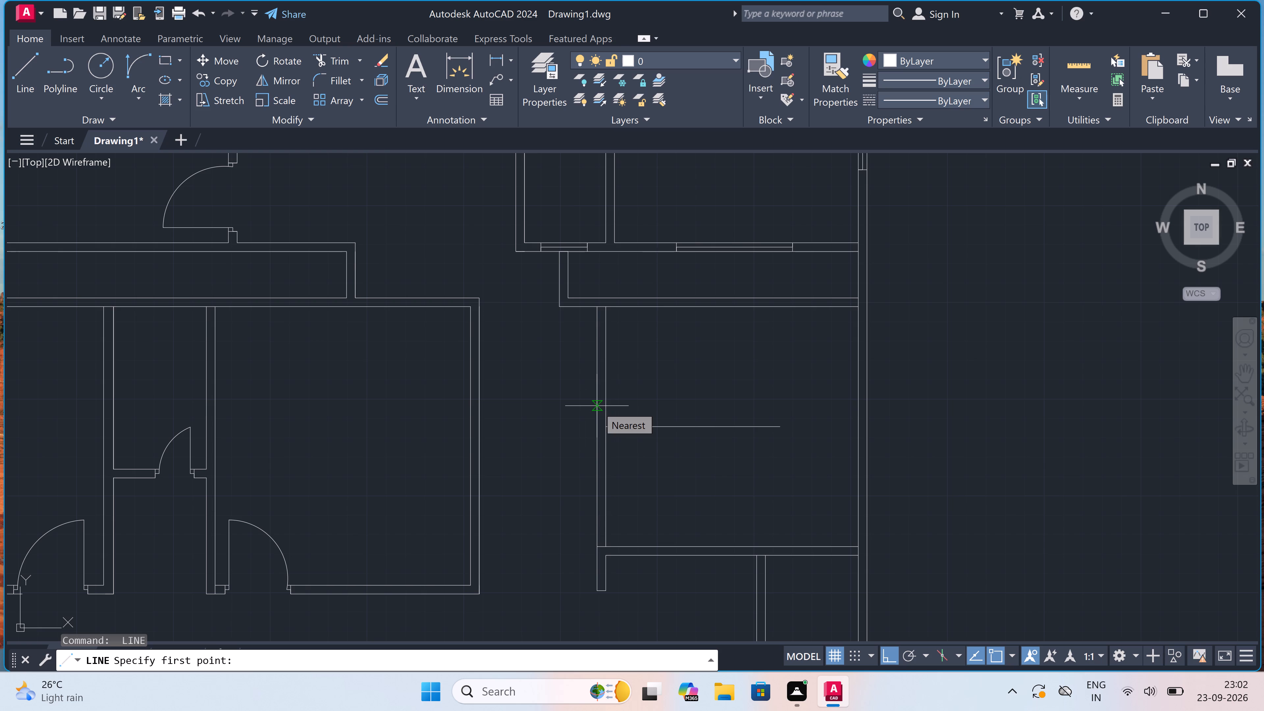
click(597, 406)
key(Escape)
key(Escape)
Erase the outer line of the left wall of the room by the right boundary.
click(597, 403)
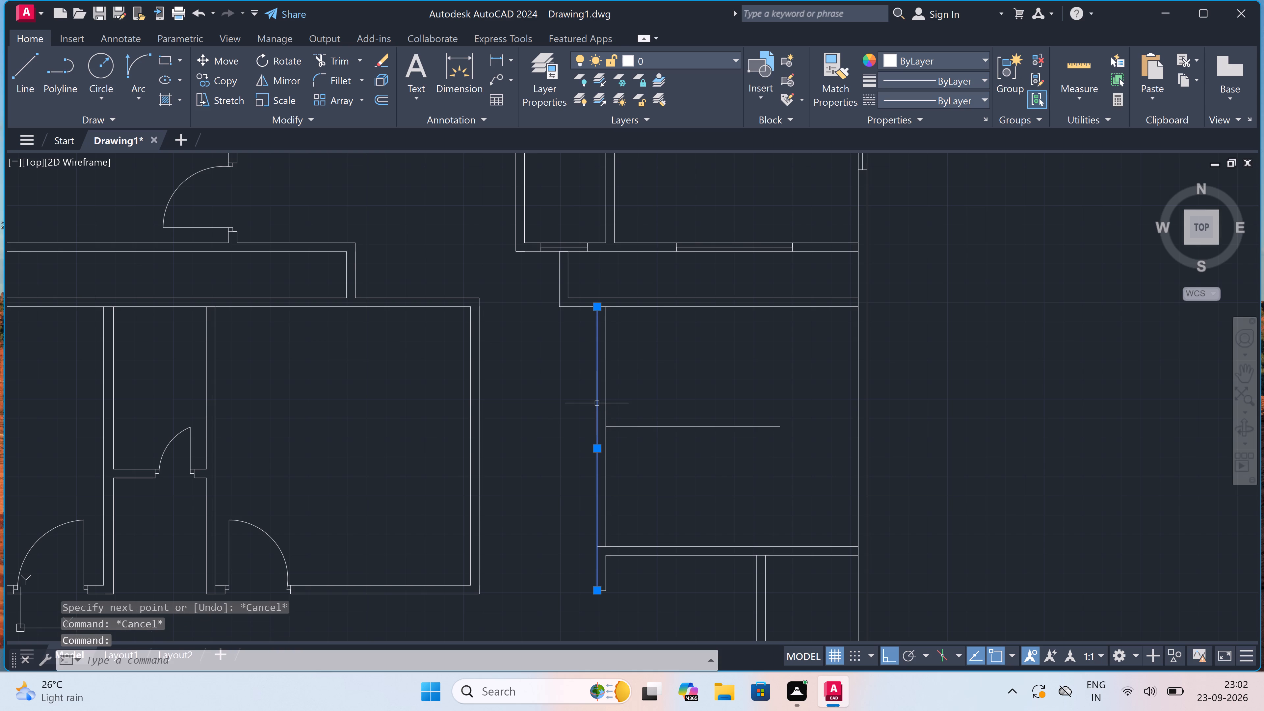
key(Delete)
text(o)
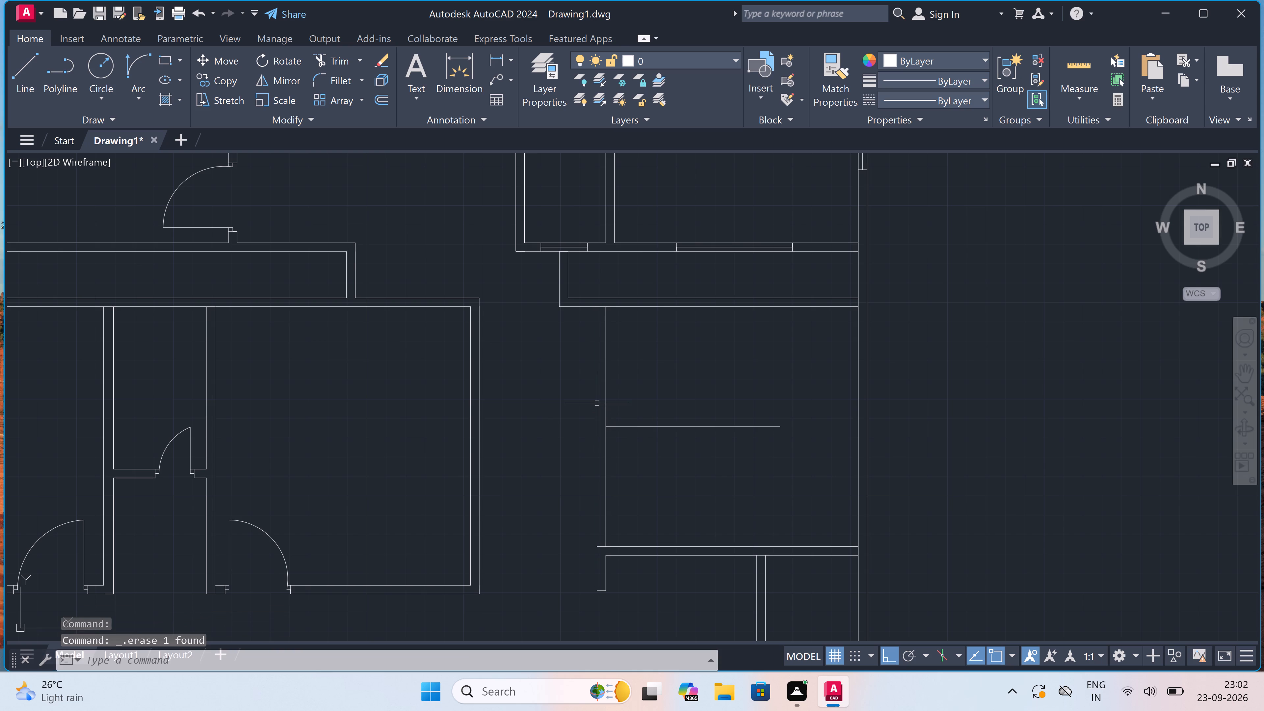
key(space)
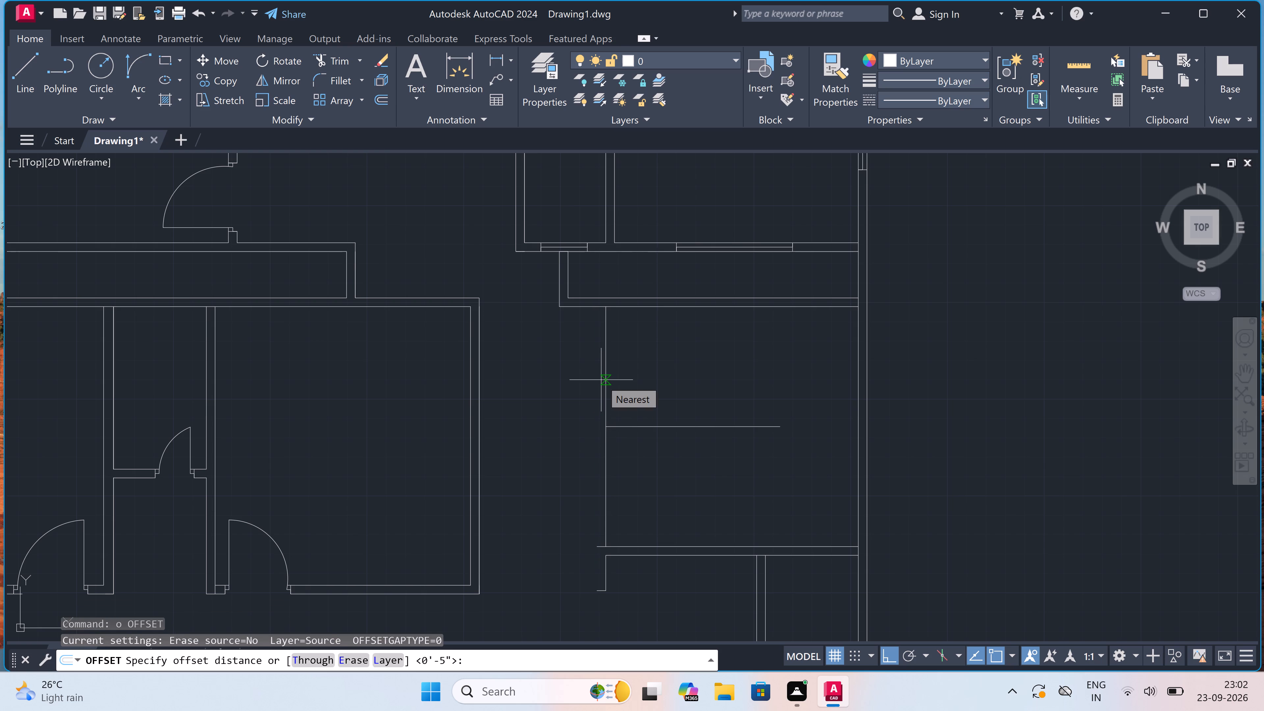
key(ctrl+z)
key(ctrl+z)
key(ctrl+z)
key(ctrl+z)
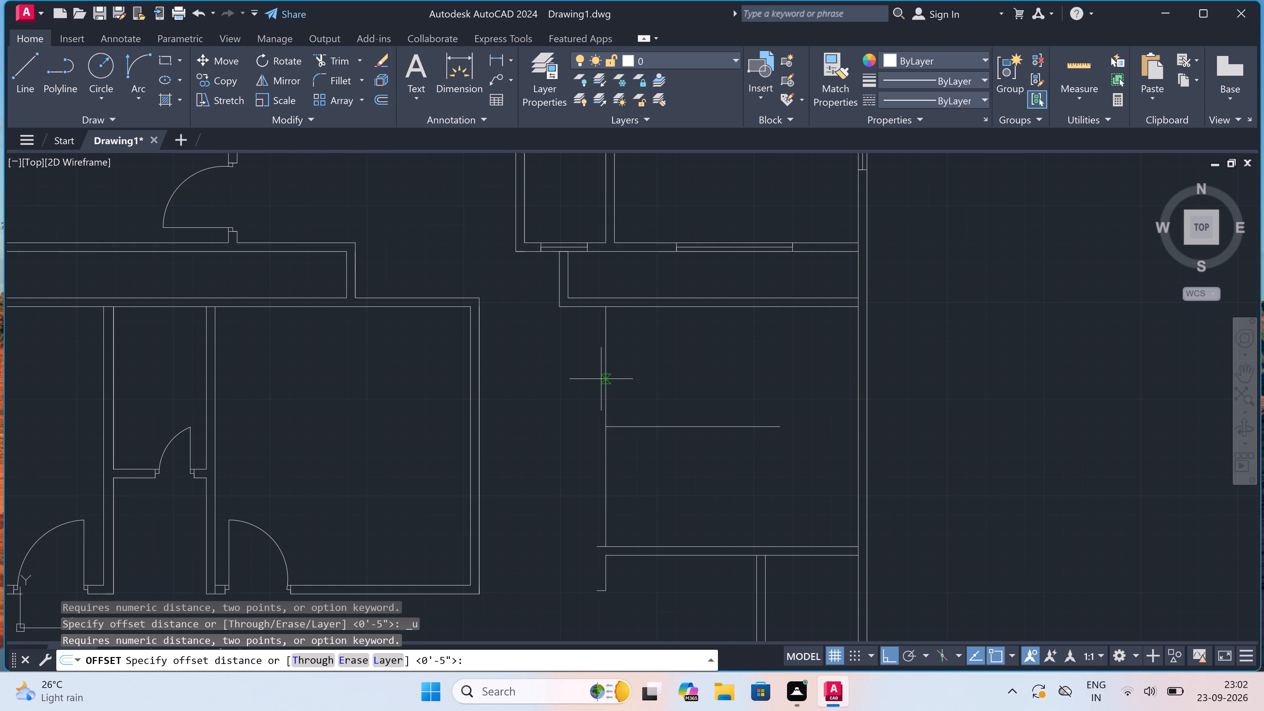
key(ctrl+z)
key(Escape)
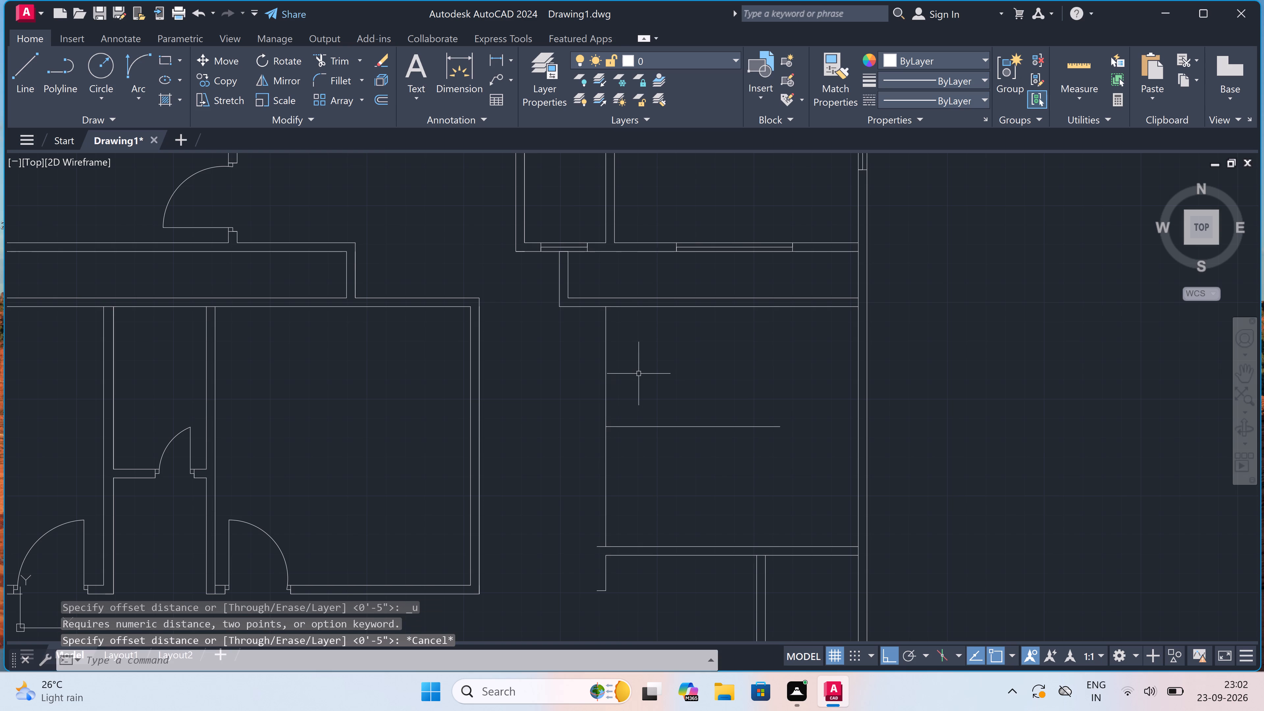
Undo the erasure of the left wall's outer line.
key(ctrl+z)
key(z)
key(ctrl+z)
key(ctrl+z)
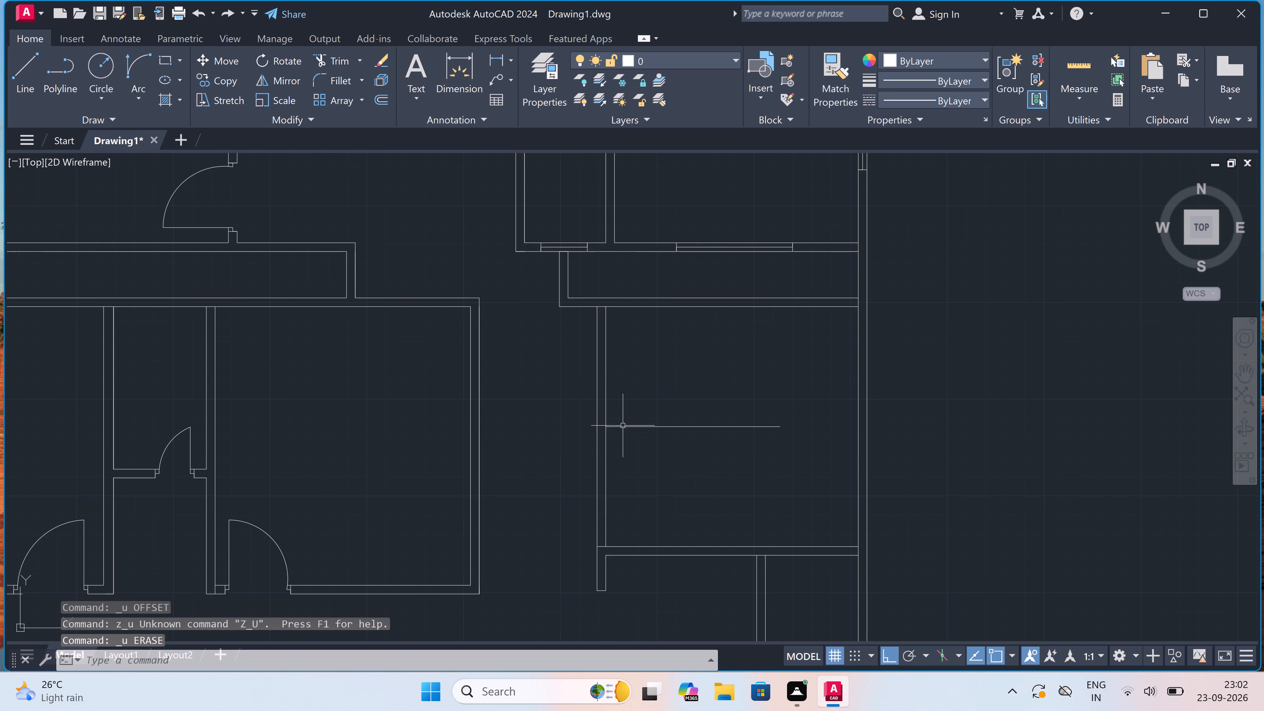
Erase the inner line of the room's left wall between the upper and lower horizontal walls.
scroll(606, 449, up, 2)
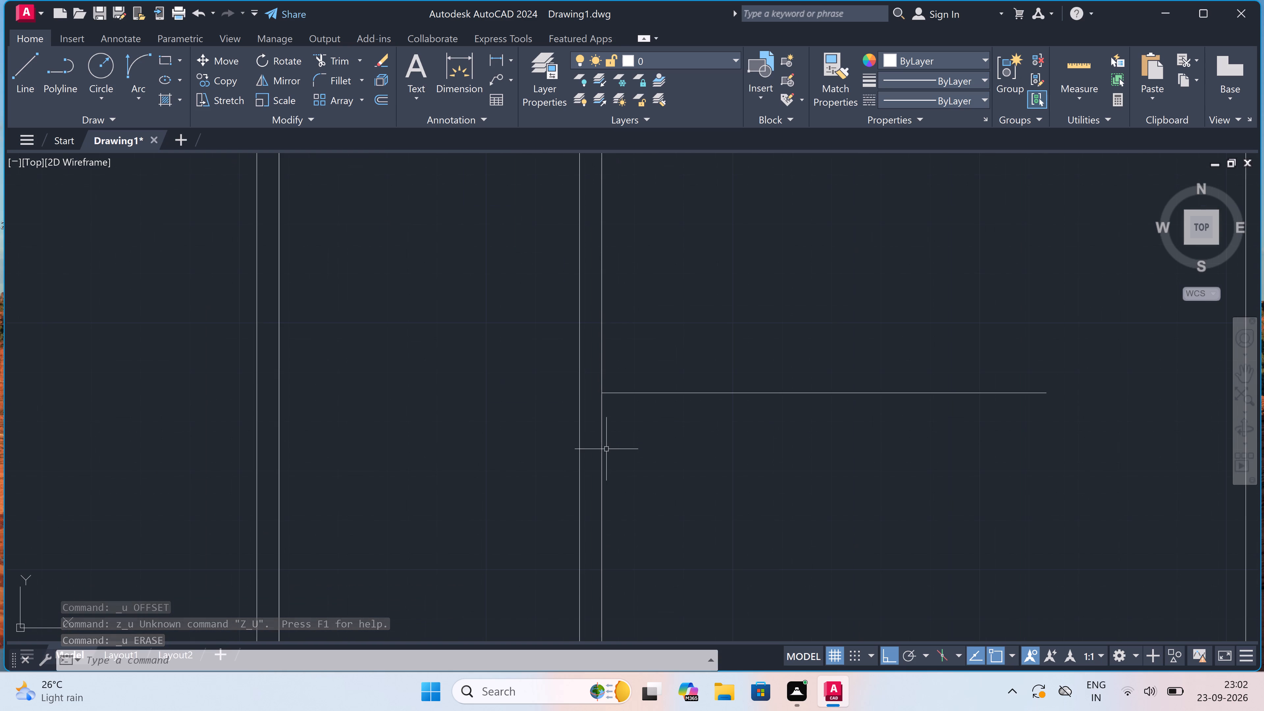
click(595, 446)
click(610, 447)
click(606, 446)
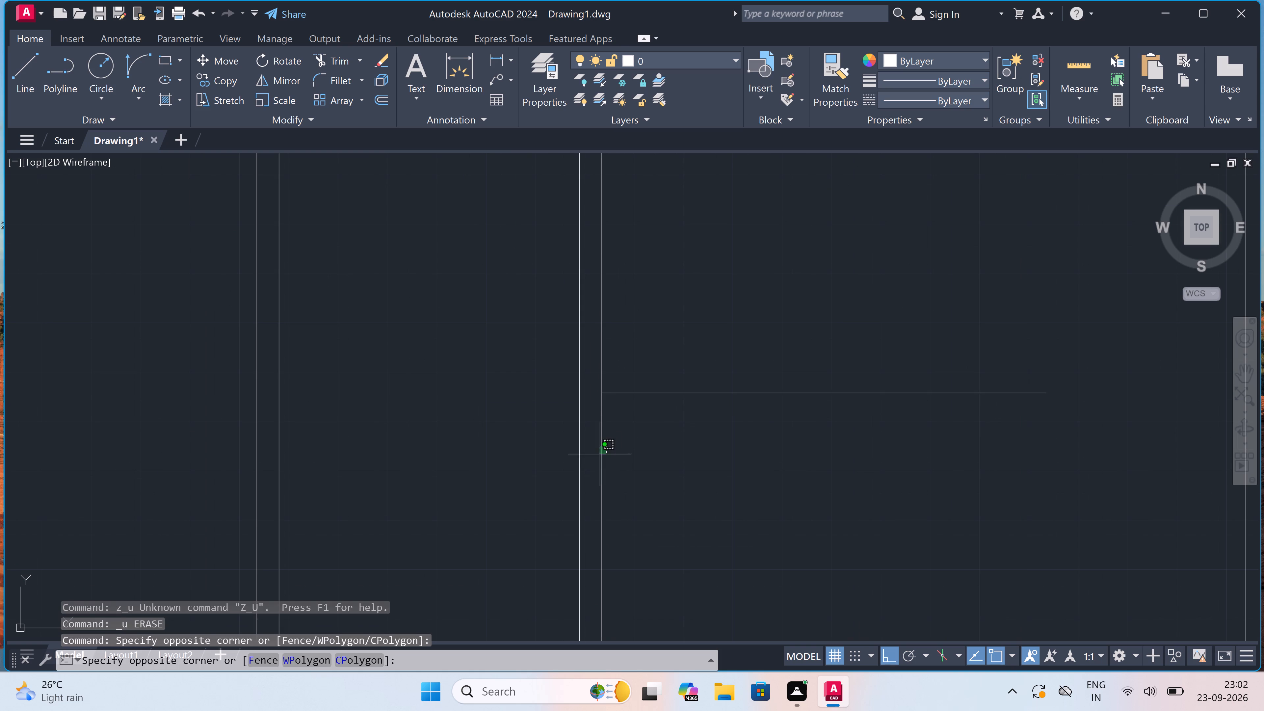
click(589, 465)
key(Delete)
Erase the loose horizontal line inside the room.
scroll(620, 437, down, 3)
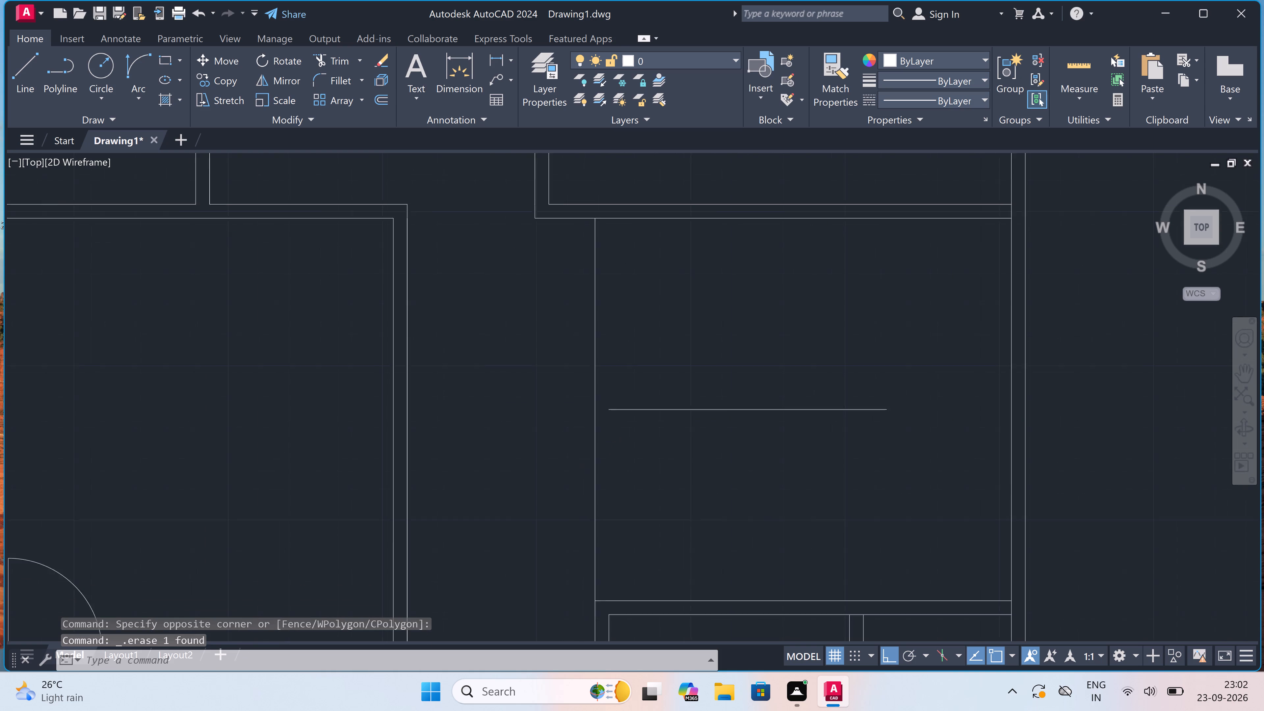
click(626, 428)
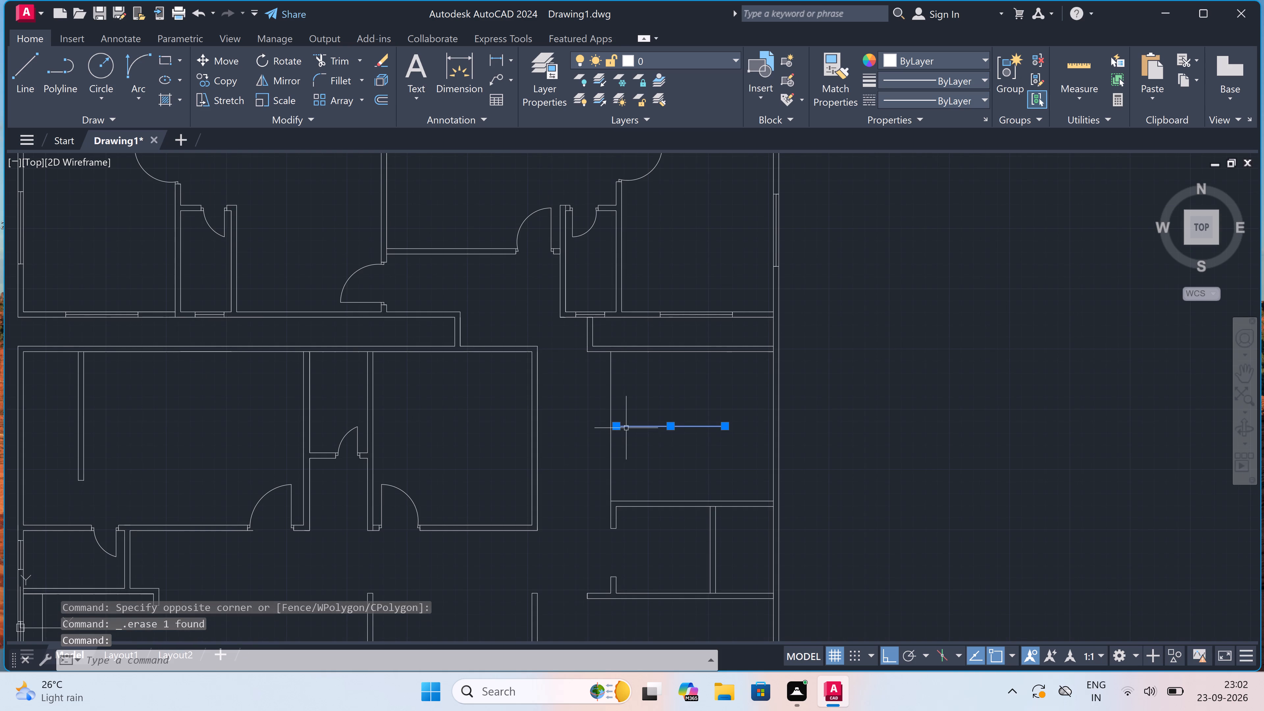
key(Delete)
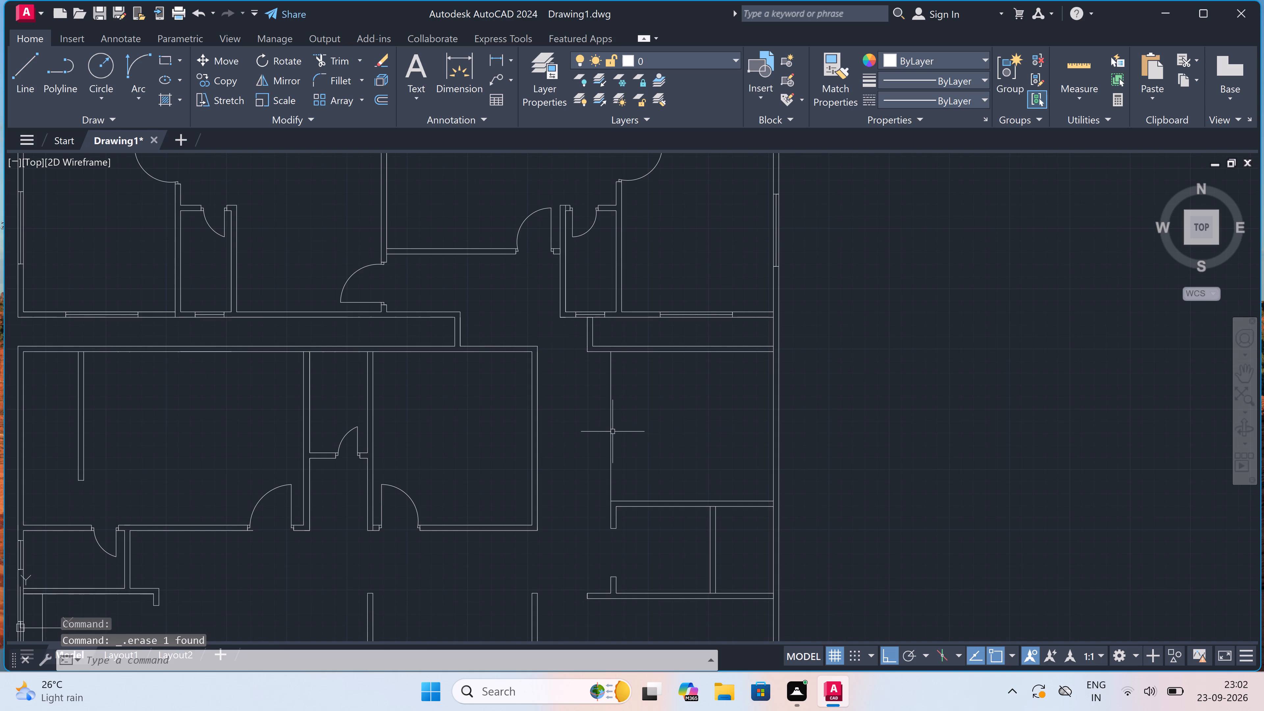
Draw a horizontal line across the room at about mid-height, from the remaining left wall line to short of the right boundary wall.
key(l)
key(space)
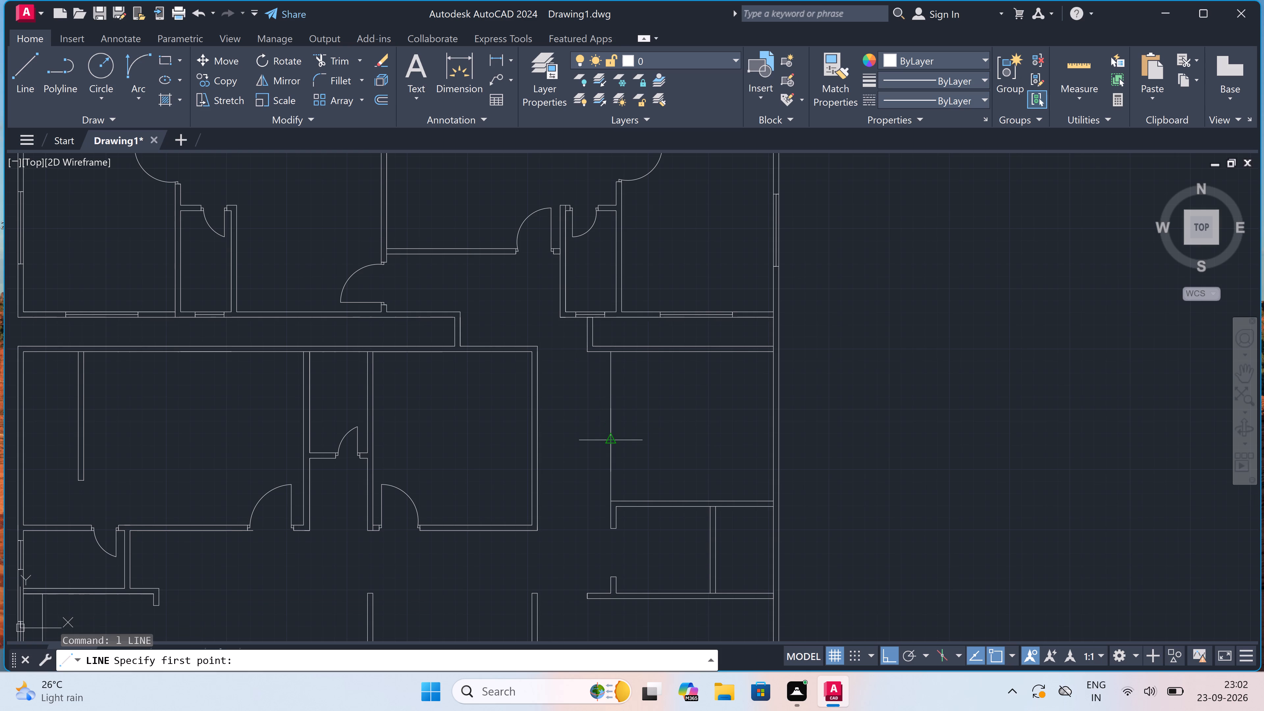
scroll(609, 427, up, 1)
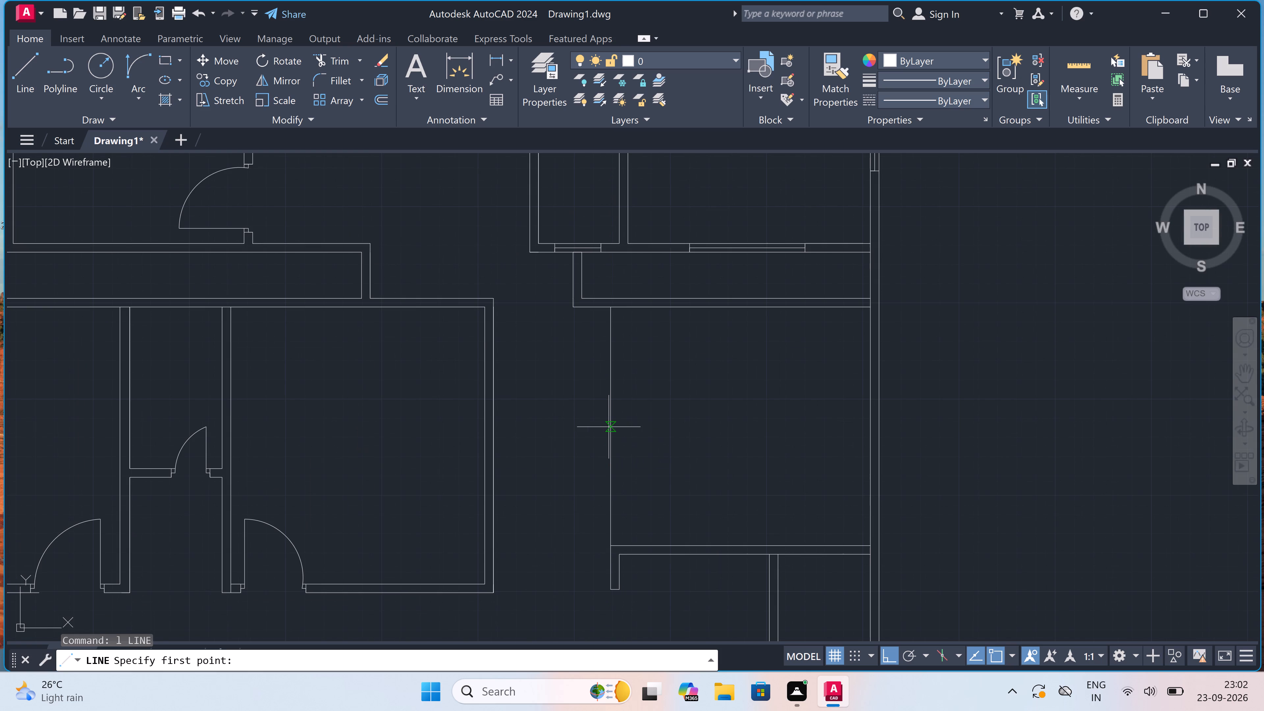
click(610, 420)
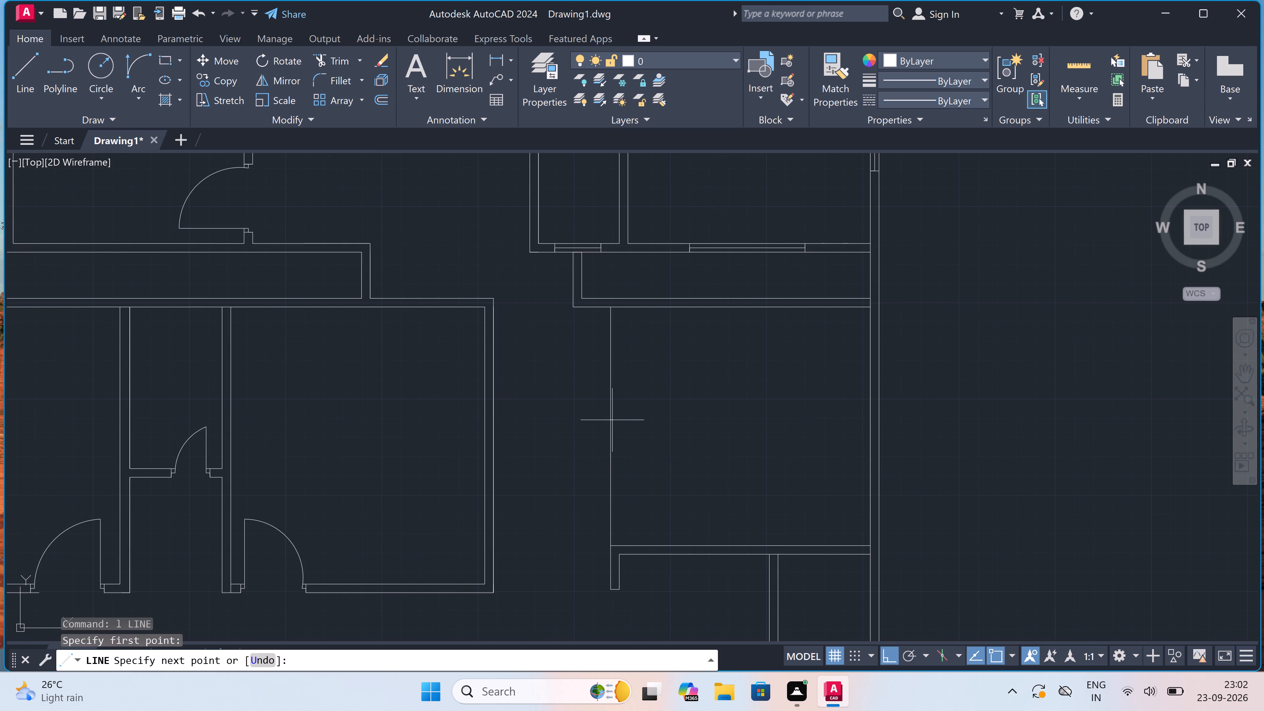
click(796, 417)
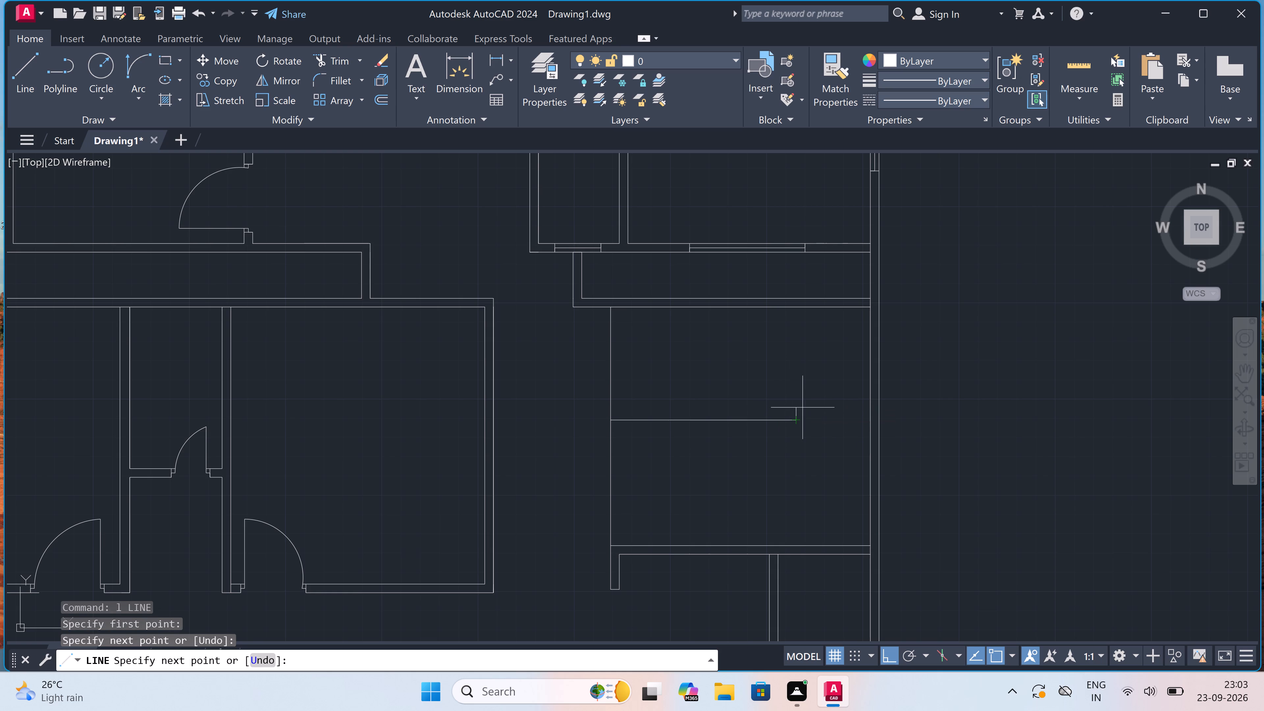
key(Escape)
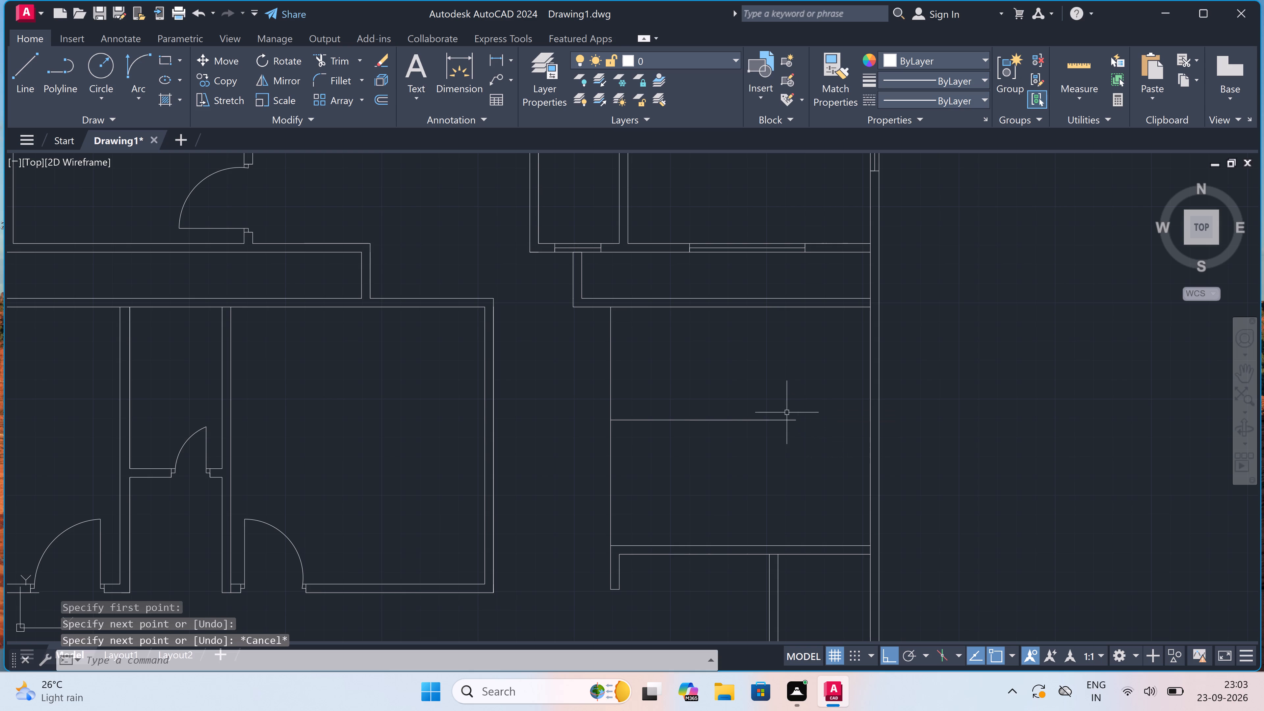
Offset the room's left vertical line repeatedly at 9" towards the right boundary to lay out ten evenly spaced stair tread lines.
key(o)
key(space)
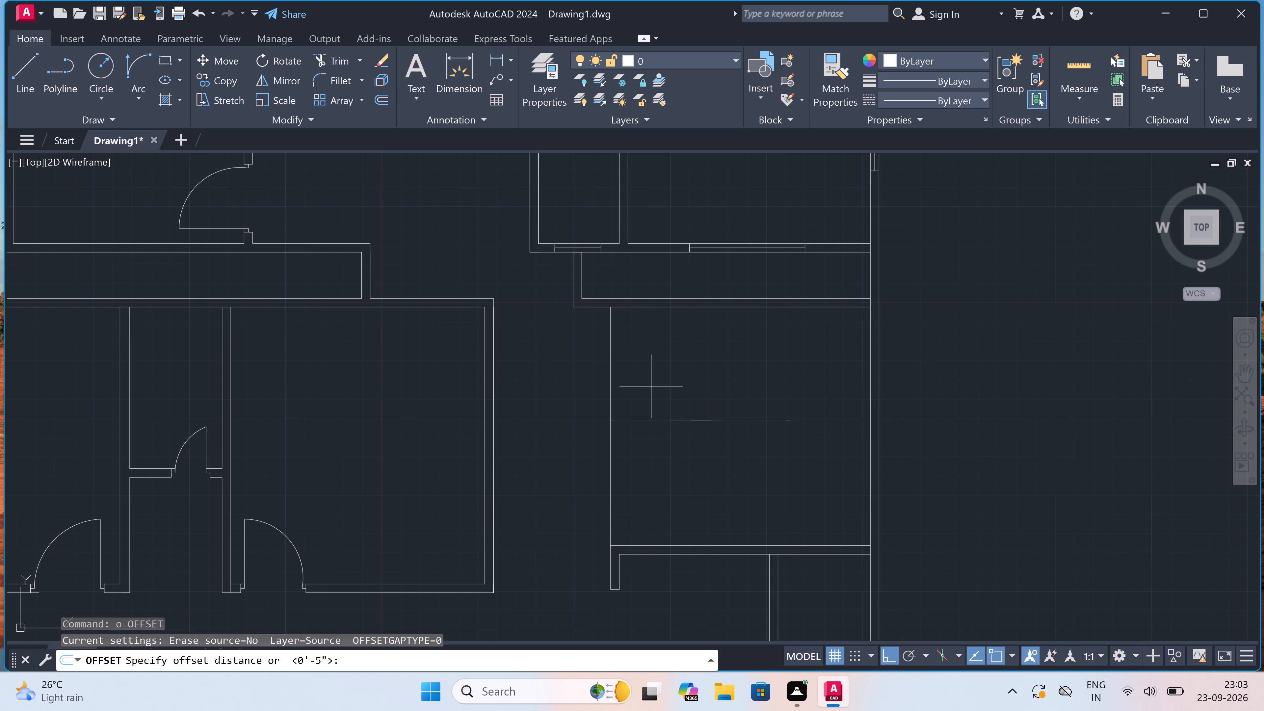
drag(609, 380, 619, 380)
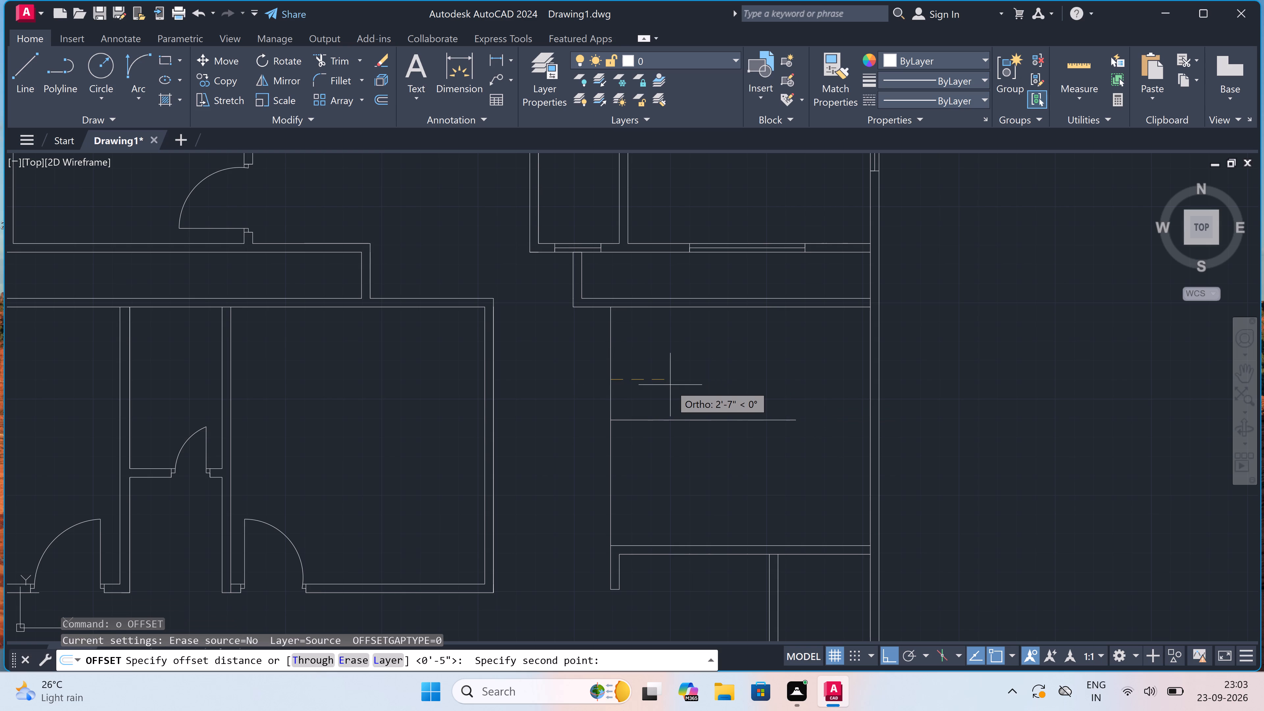
text(9")
key(space)
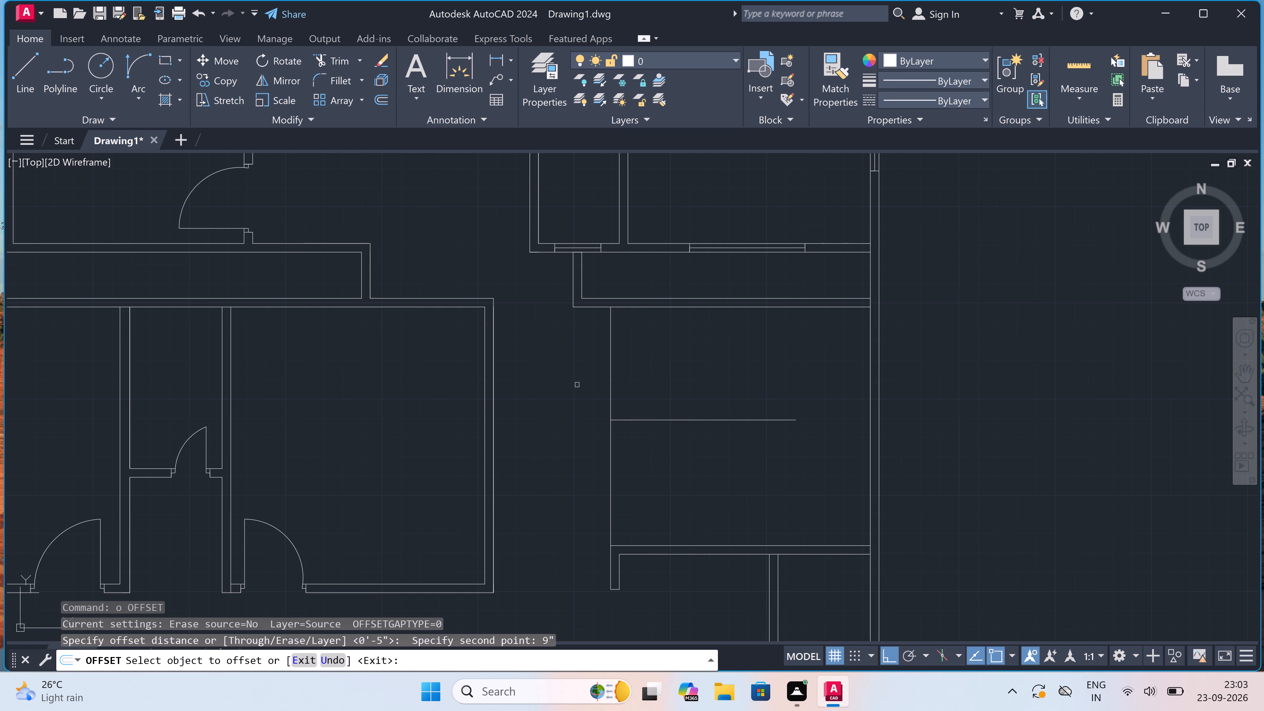
click(610, 359)
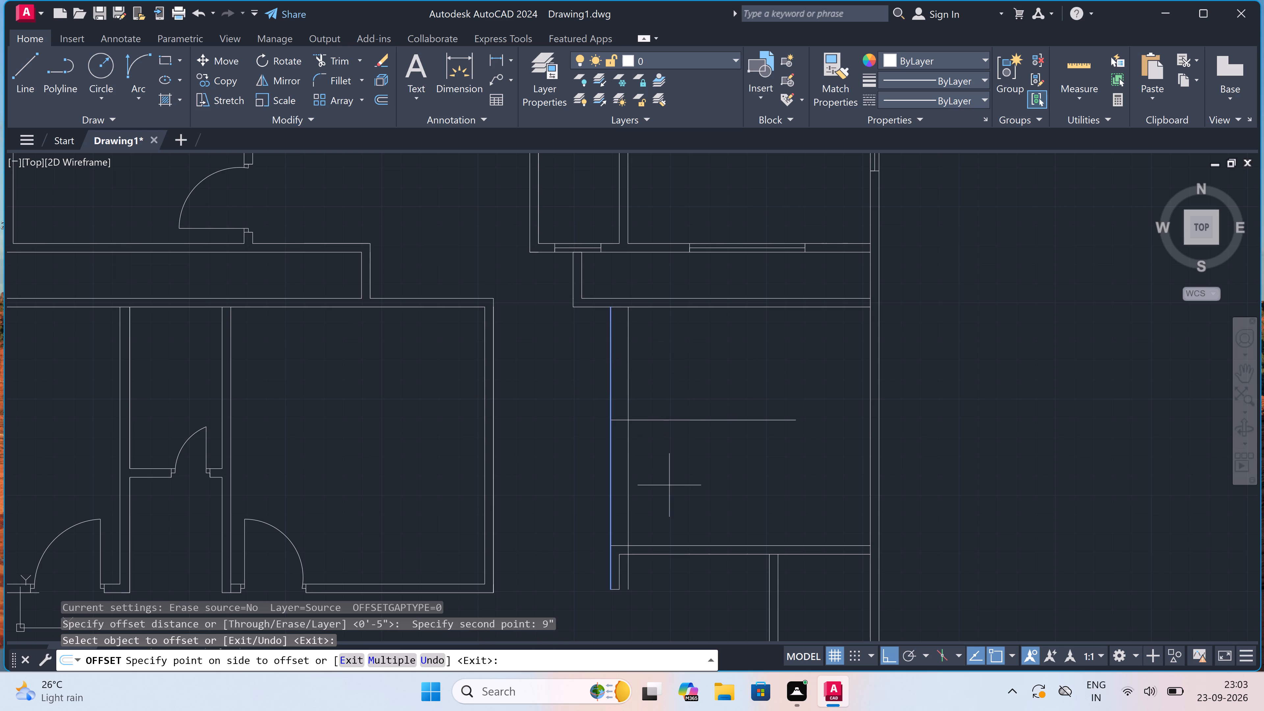
click(378, 661)
double_click(725, 390)
double_click(738, 381)
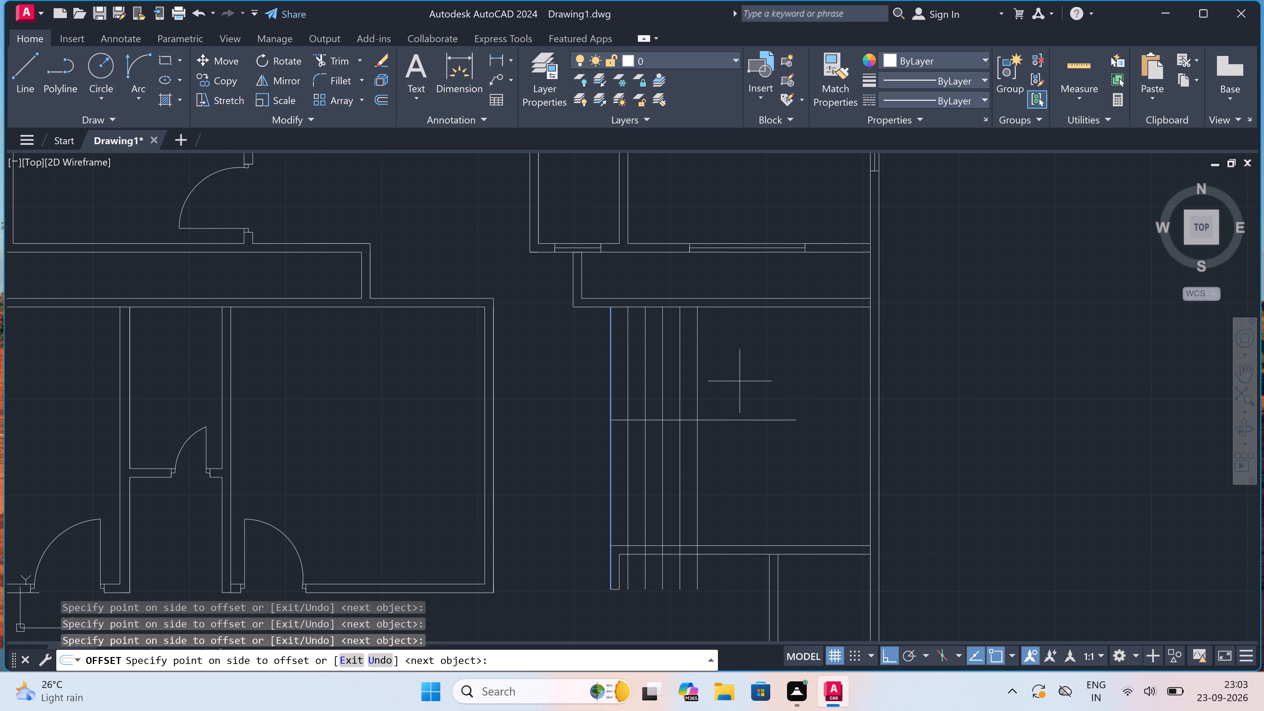
click(752, 373)
click(754, 373)
click(758, 371)
click(775, 371)
click(778, 369)
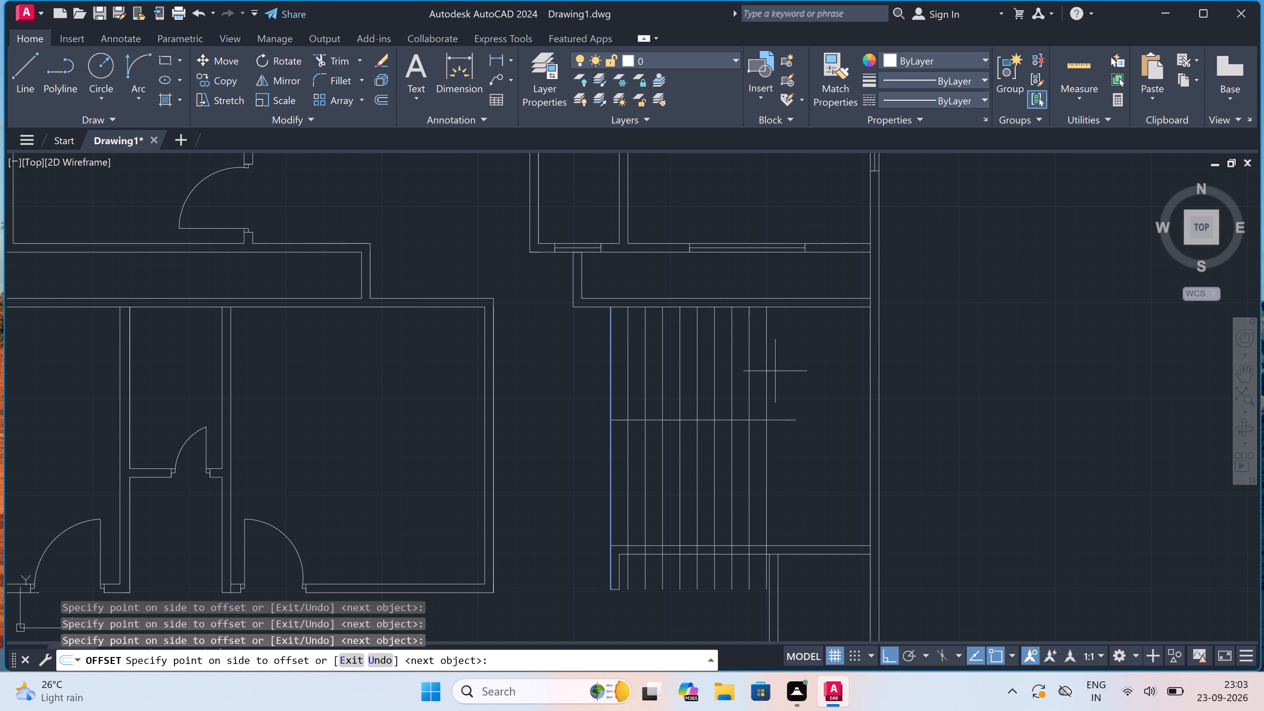
click(809, 364)
key(Escape)
Trim the end of the horizontal mid-line that extends past the last tread line.
text(tr)
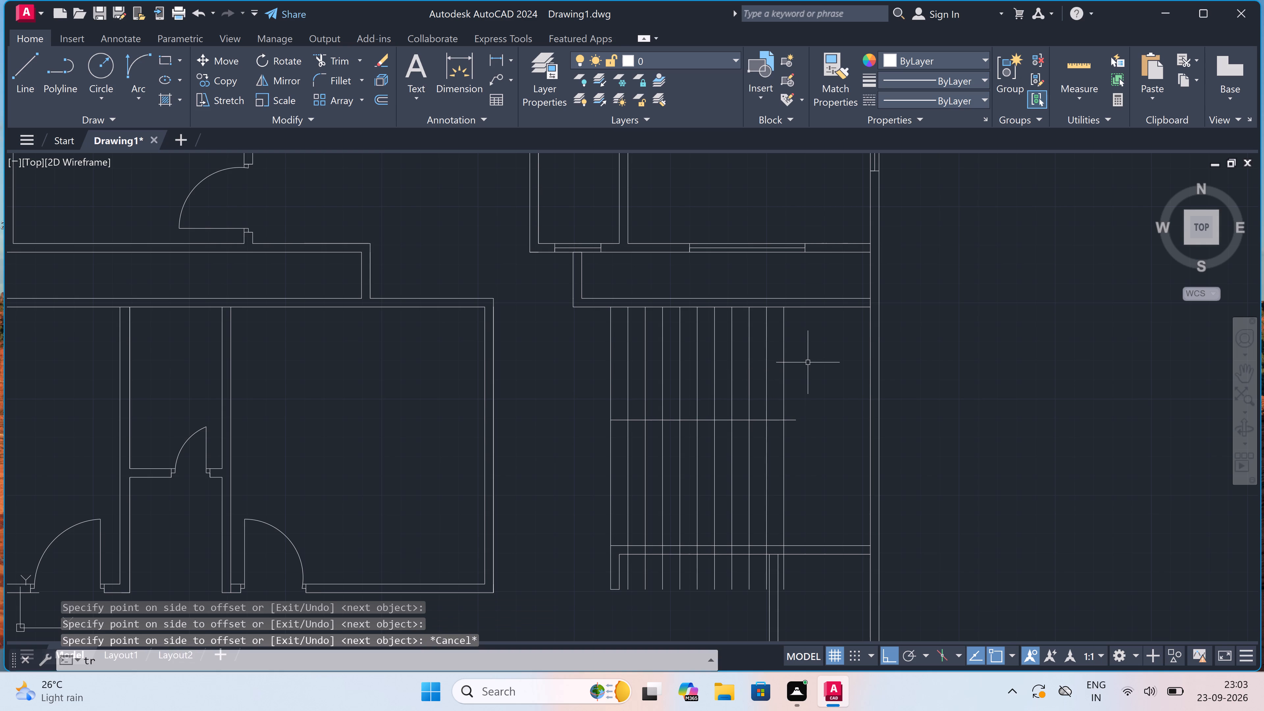
key(space)
click(793, 409)
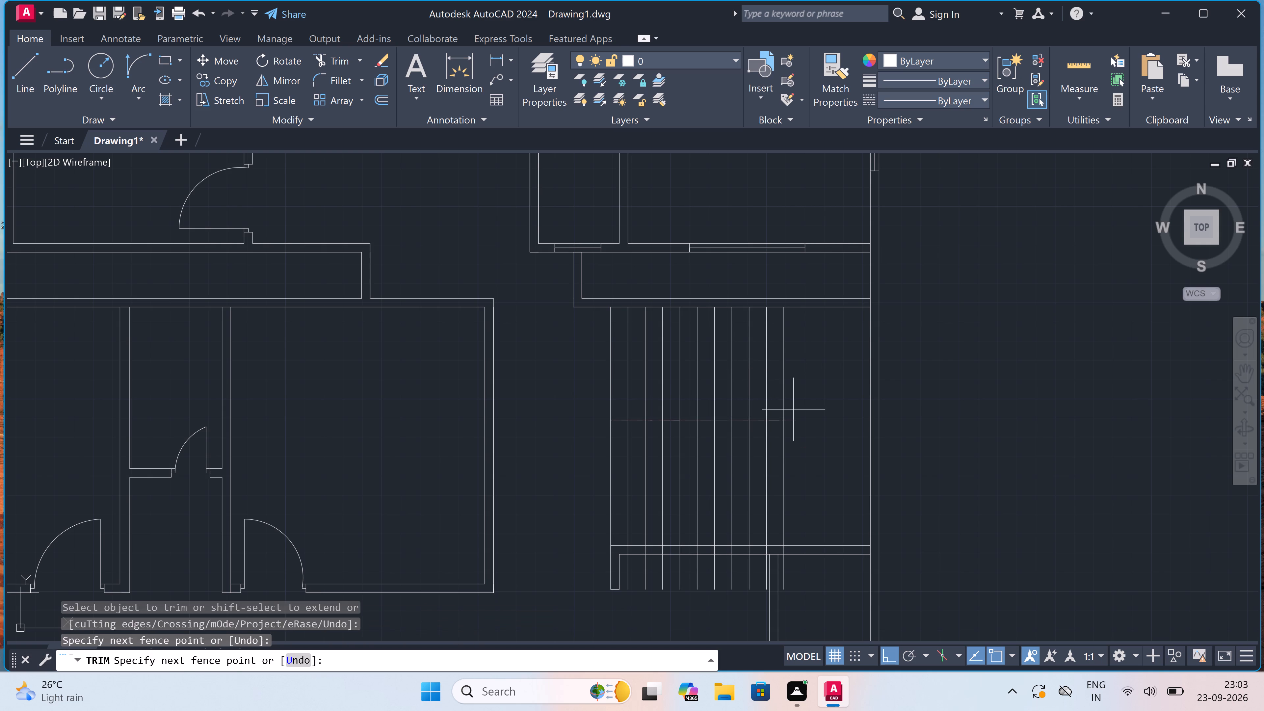
click(796, 458)
Trim the ten tread lines where they cross the thickness of the horizontal wall below the stair room.
scroll(795, 452, down, 2)
scroll(790, 495, up, 3)
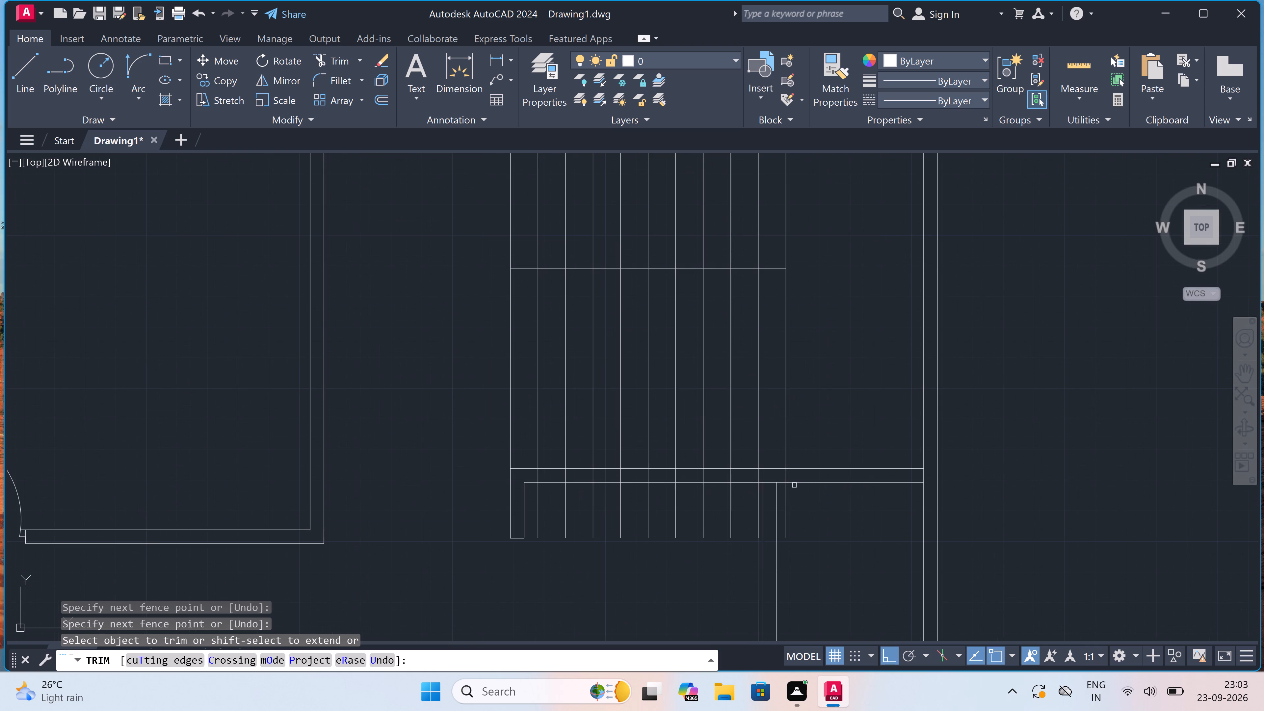
scroll(794, 479, up, 2)
click(795, 478)
scroll(687, 480, down, 2)
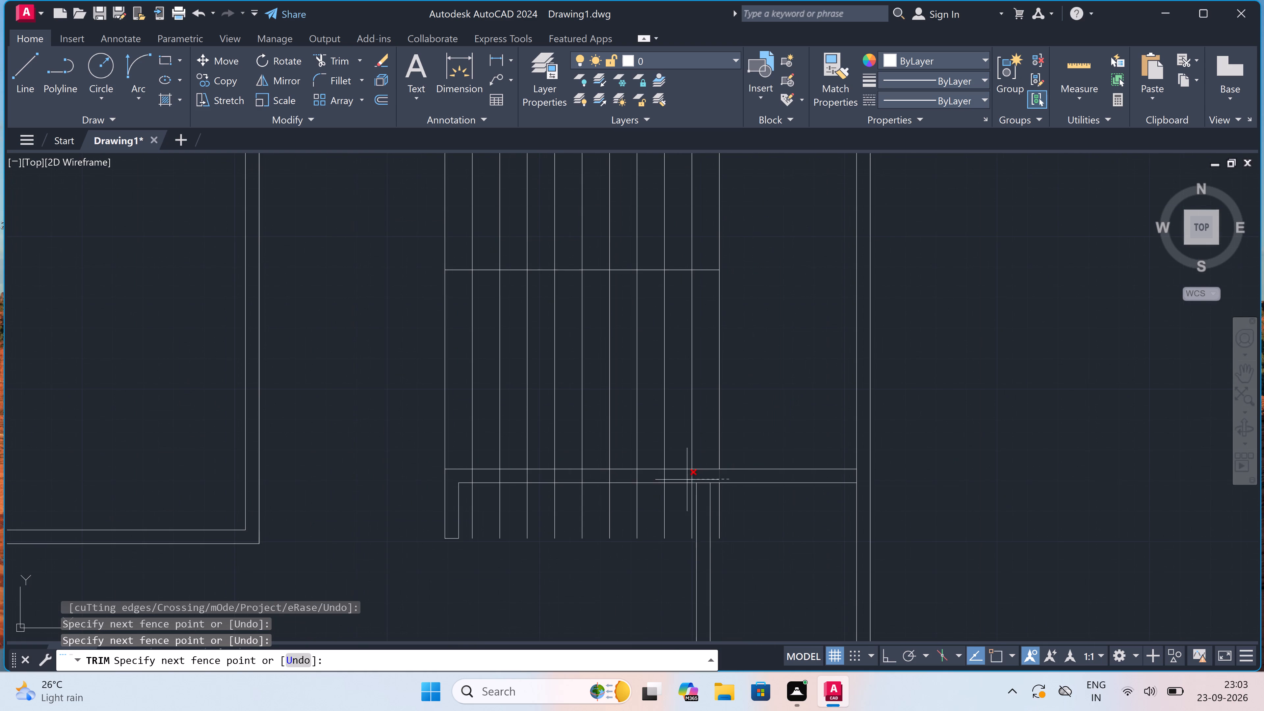
scroll(456, 474, up, 2)
click(456, 474)
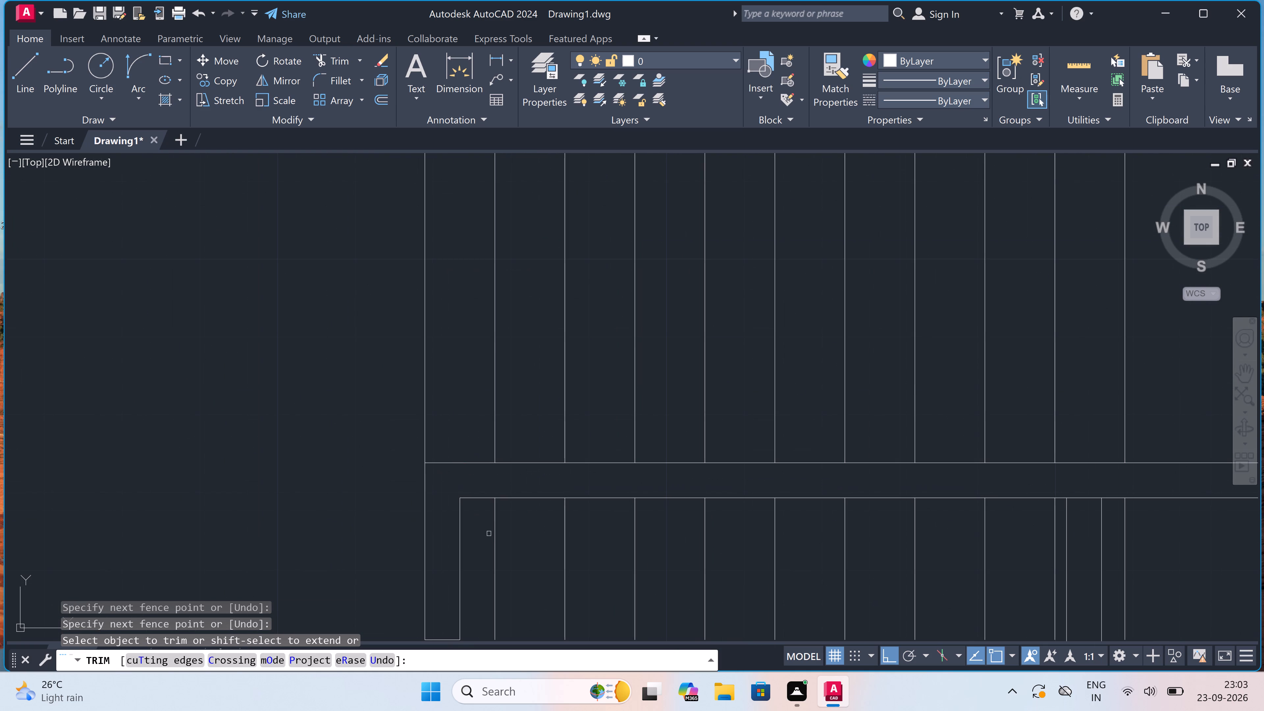
Trim the stair tread line leftovers hanging below the horizontal wall under the staircase, including the one beside the partition.
click(483, 529)
scroll(800, 529, down, 2)
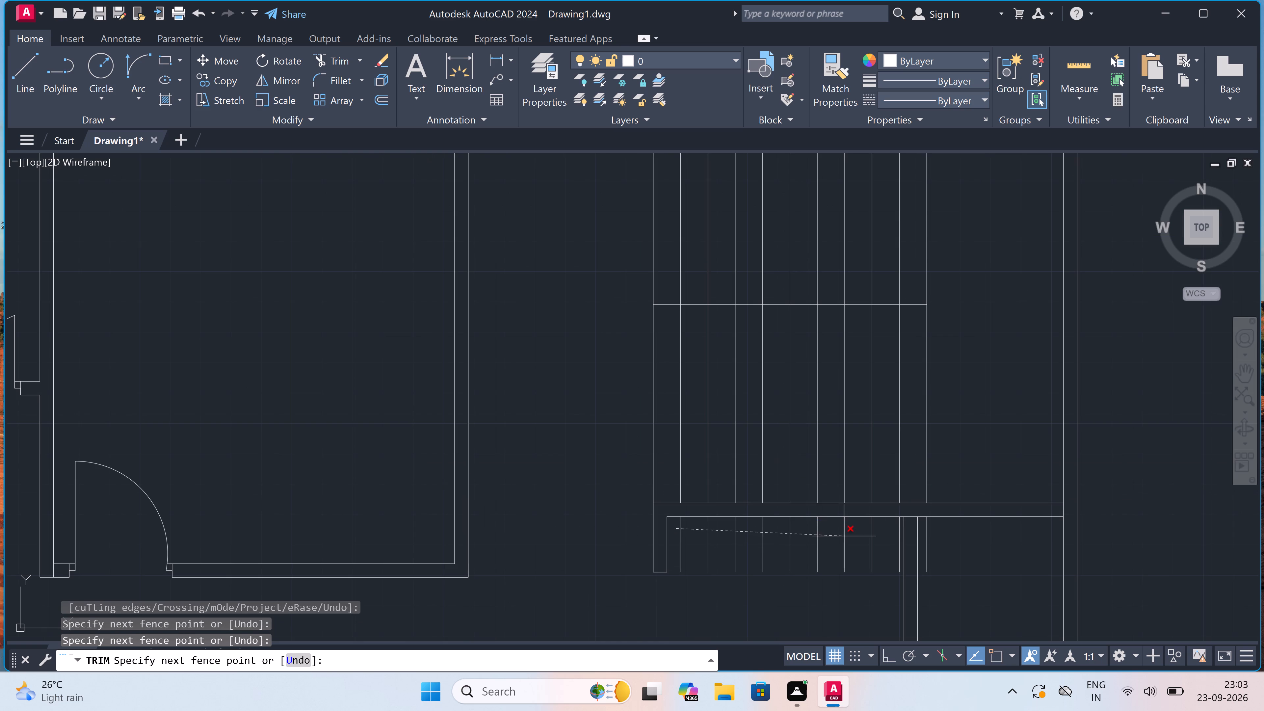
scroll(894, 536, up, 2)
click(910, 535)
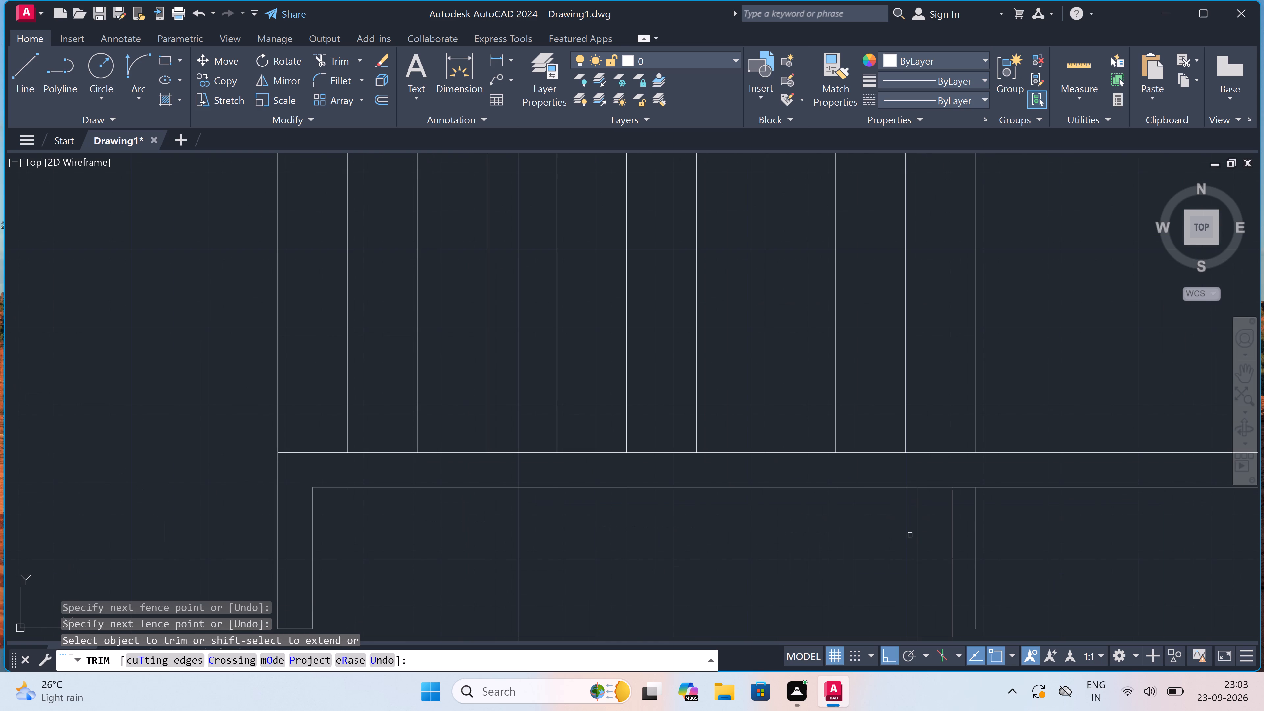
scroll(908, 534, down, 3)
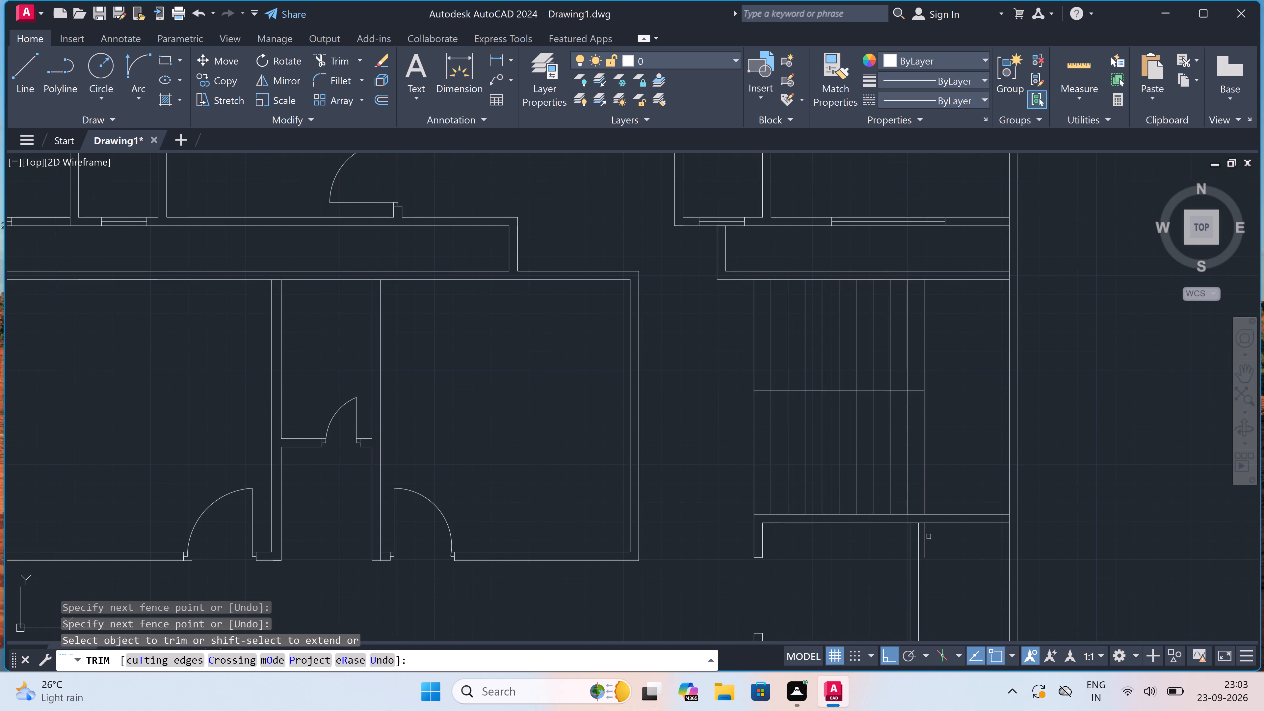
click(926, 536)
scroll(880, 514, down, 1)
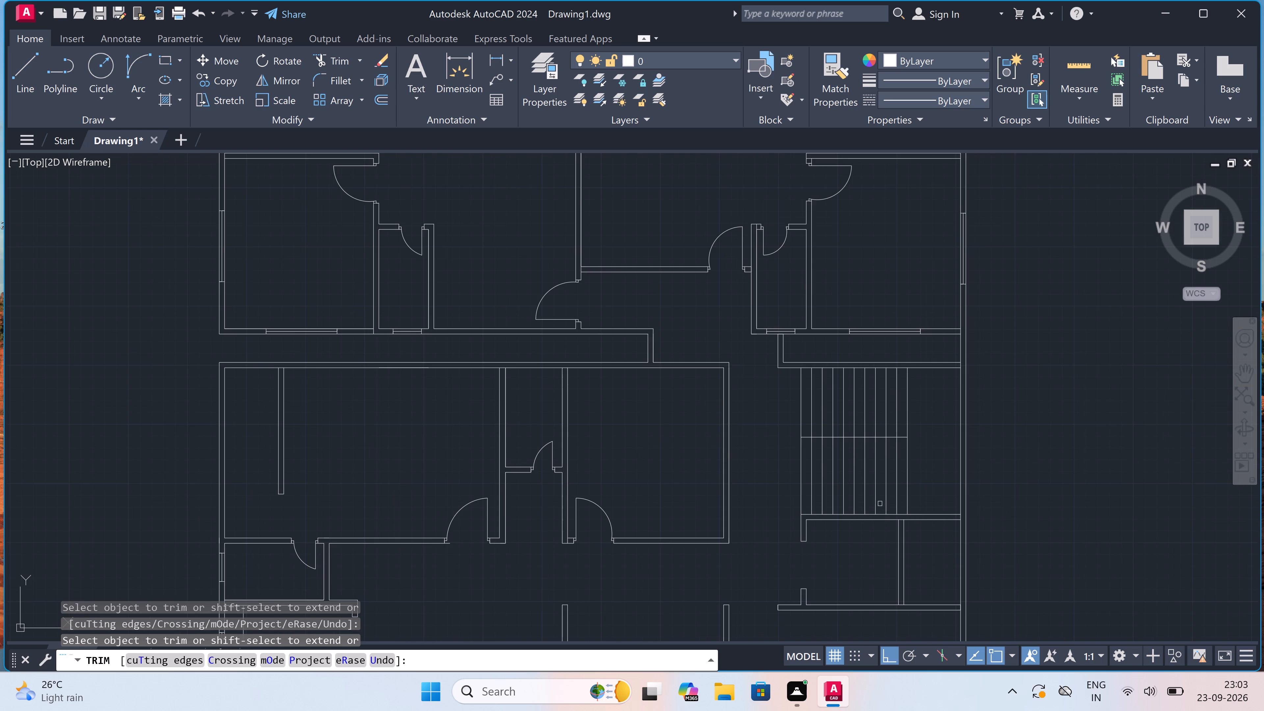
scroll(841, 507, down, 3)
scroll(870, 531, up, 3)
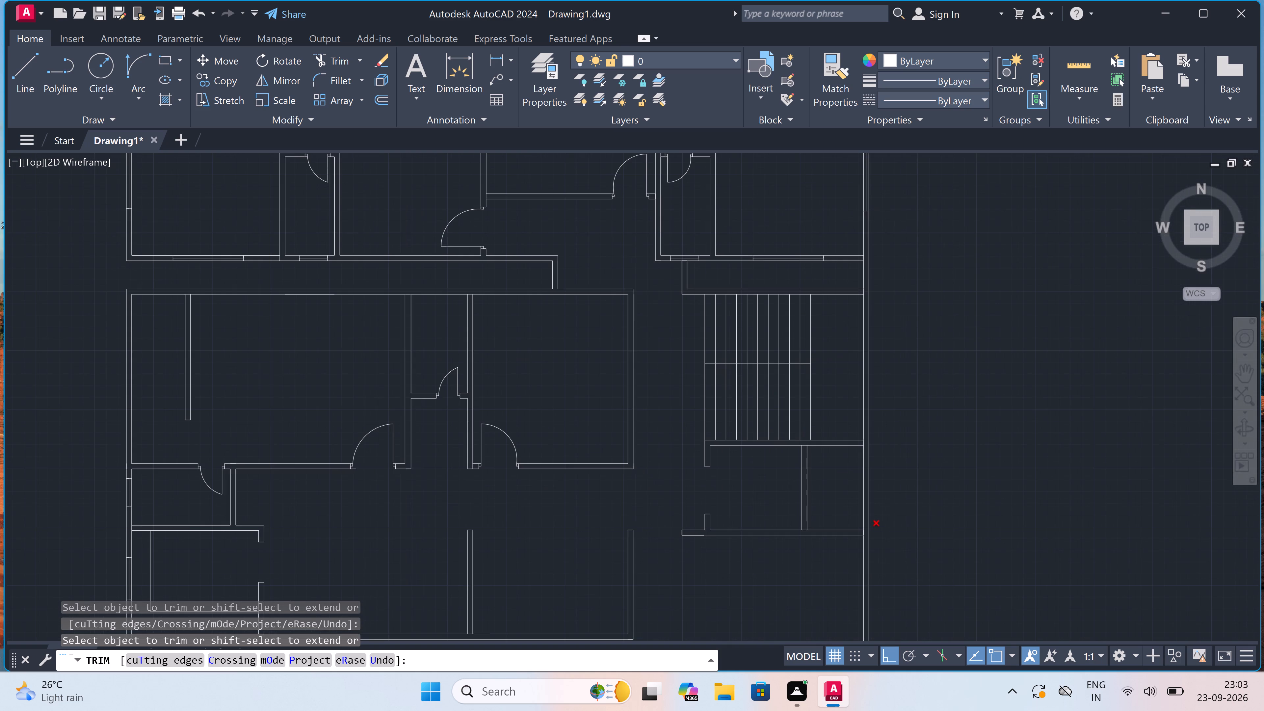
scroll(831, 514, up, 2)
key(Escape)
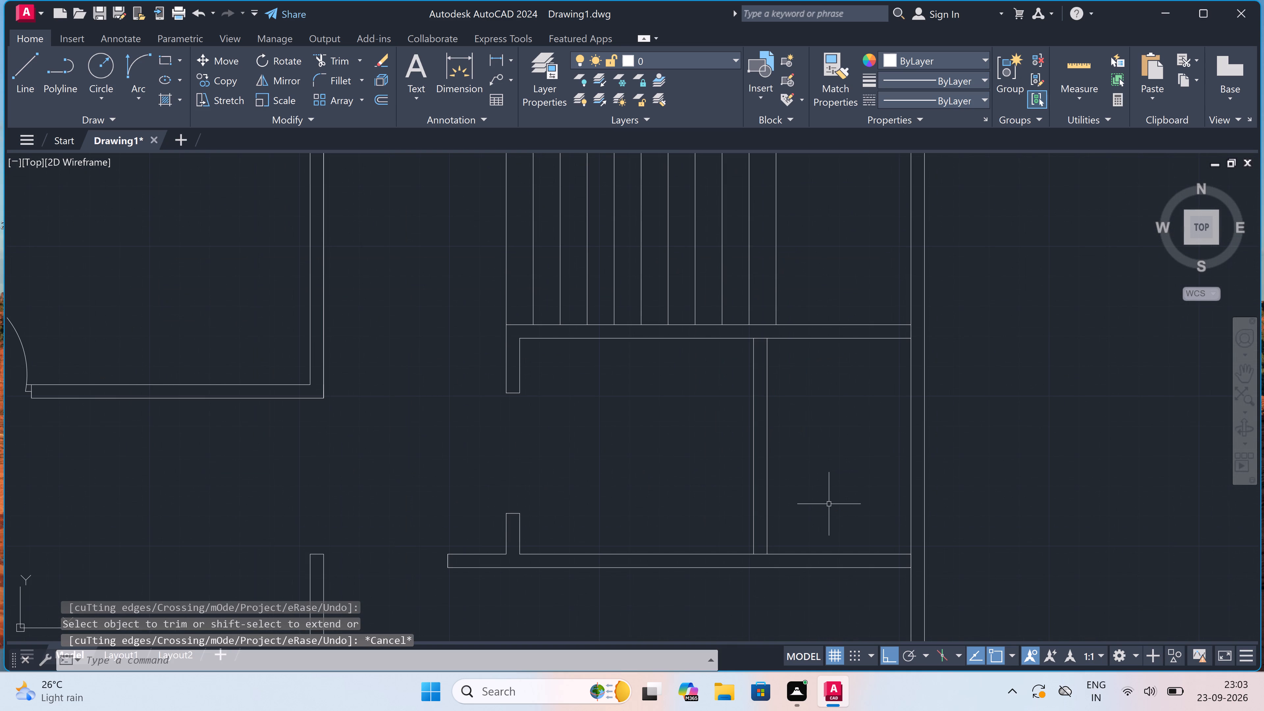
Draw a door jamb across the small room's lower wall near the partition, with a 2" stop and a 2' door leaf going upward.
text(l)
key(space)
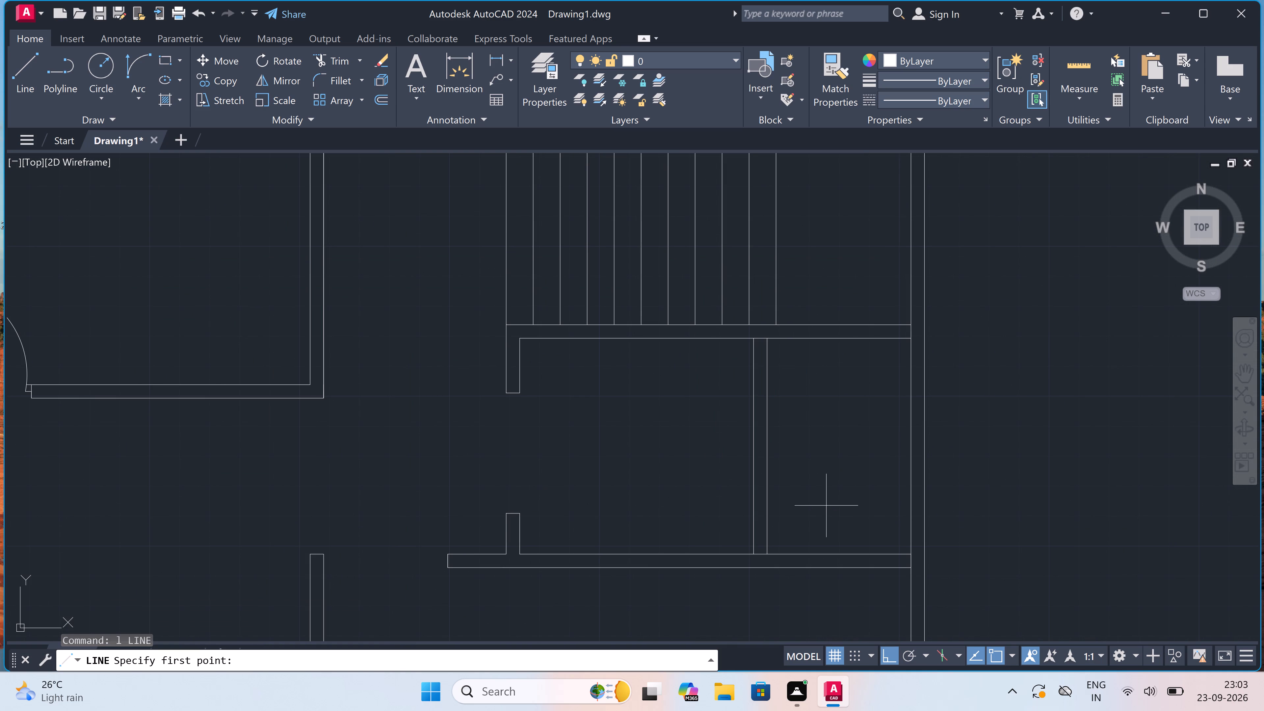
scroll(794, 532, up, 2)
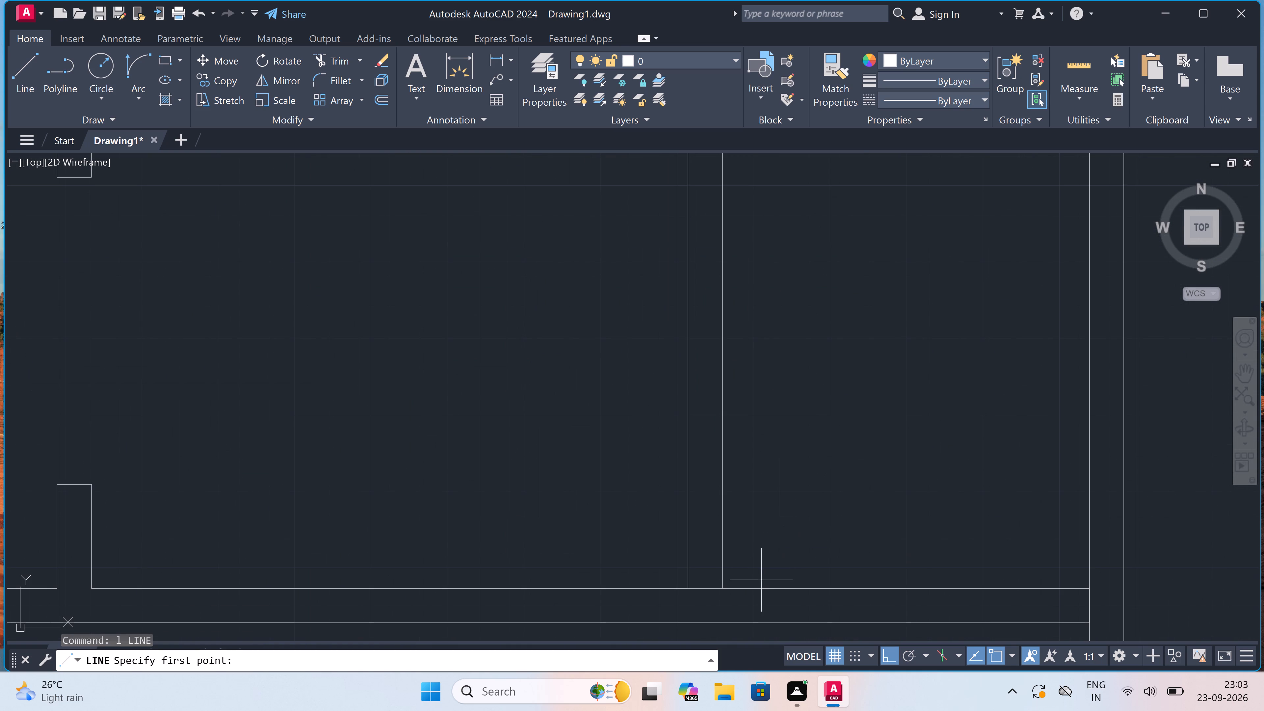
click(756, 586)
click(756, 612)
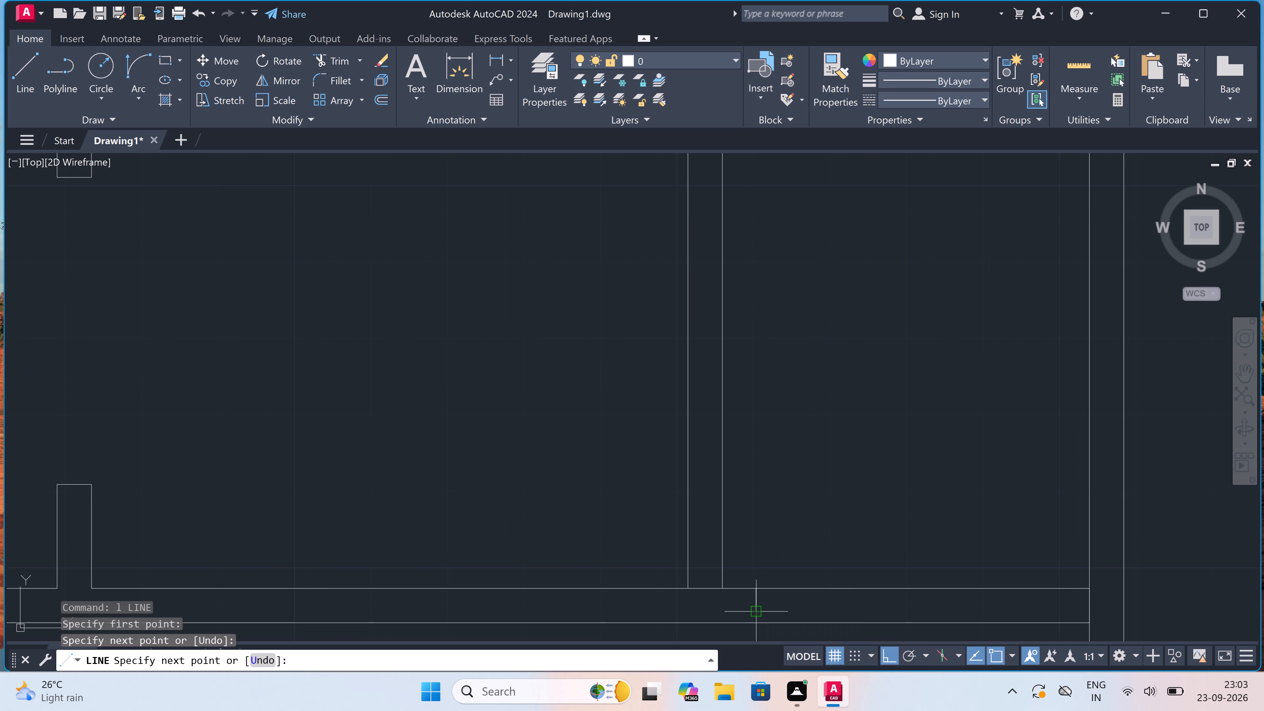
click(758, 622)
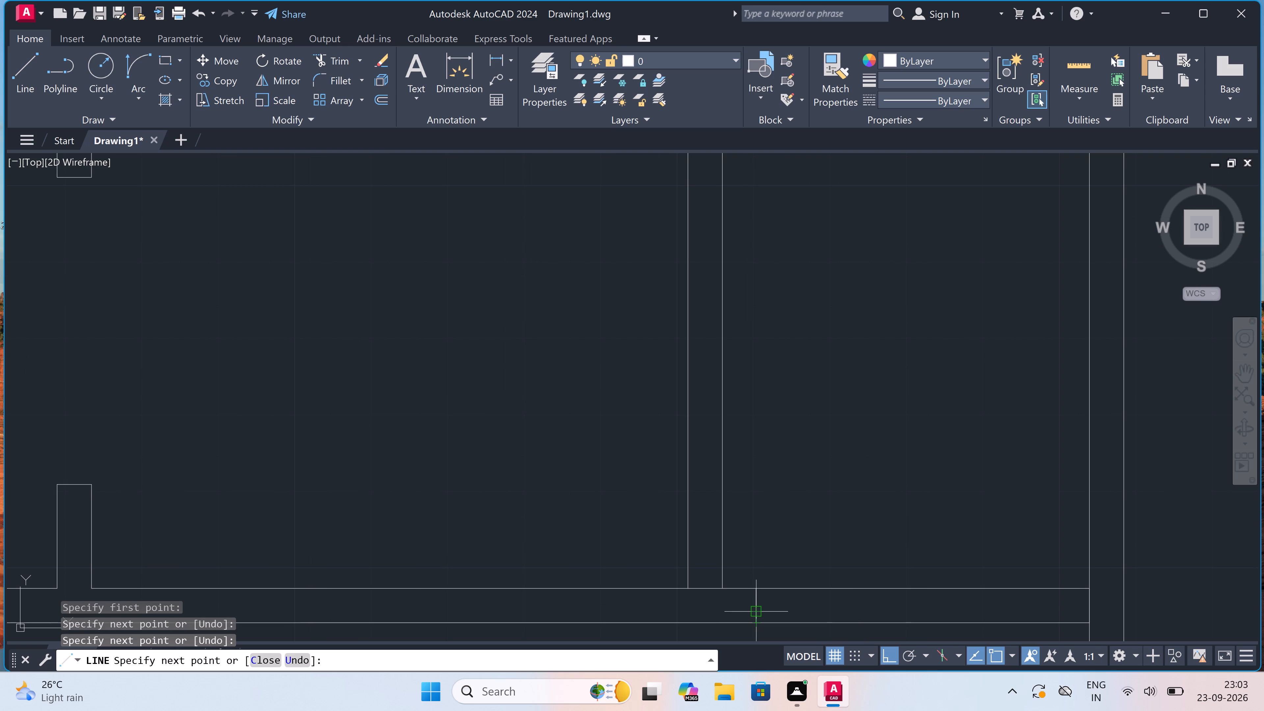
click(755, 604)
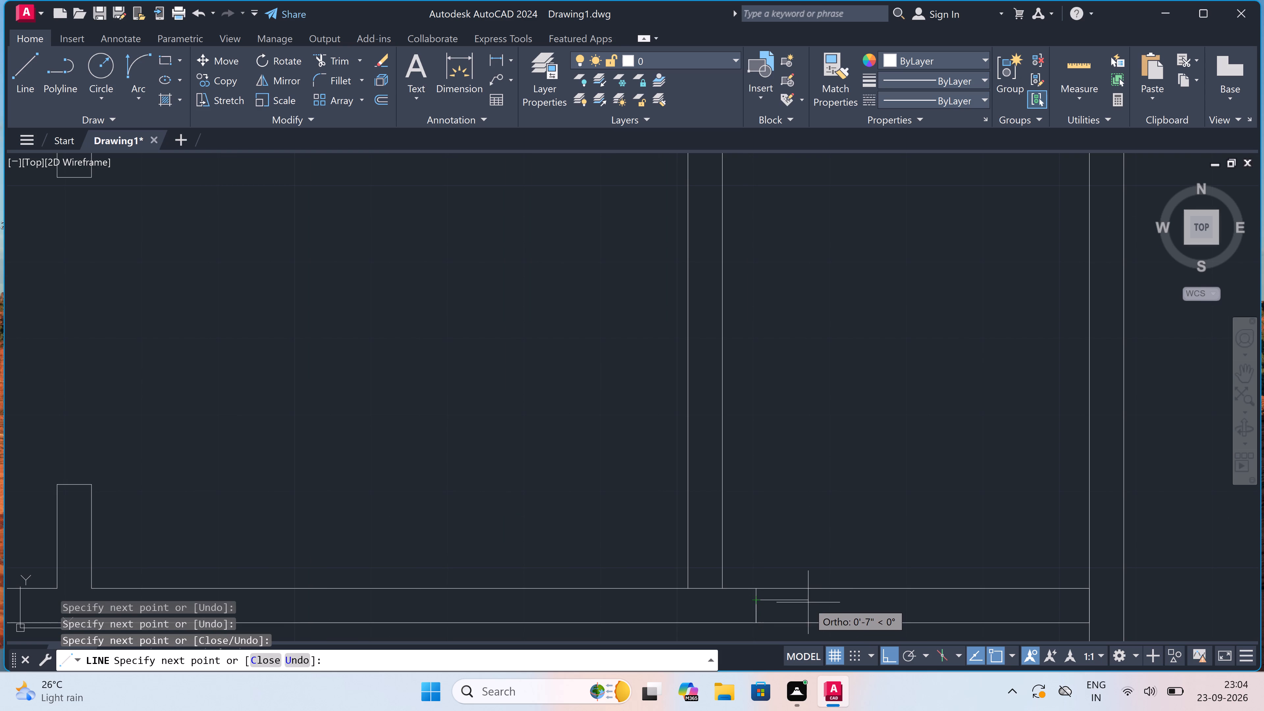
key(ctrl+z)
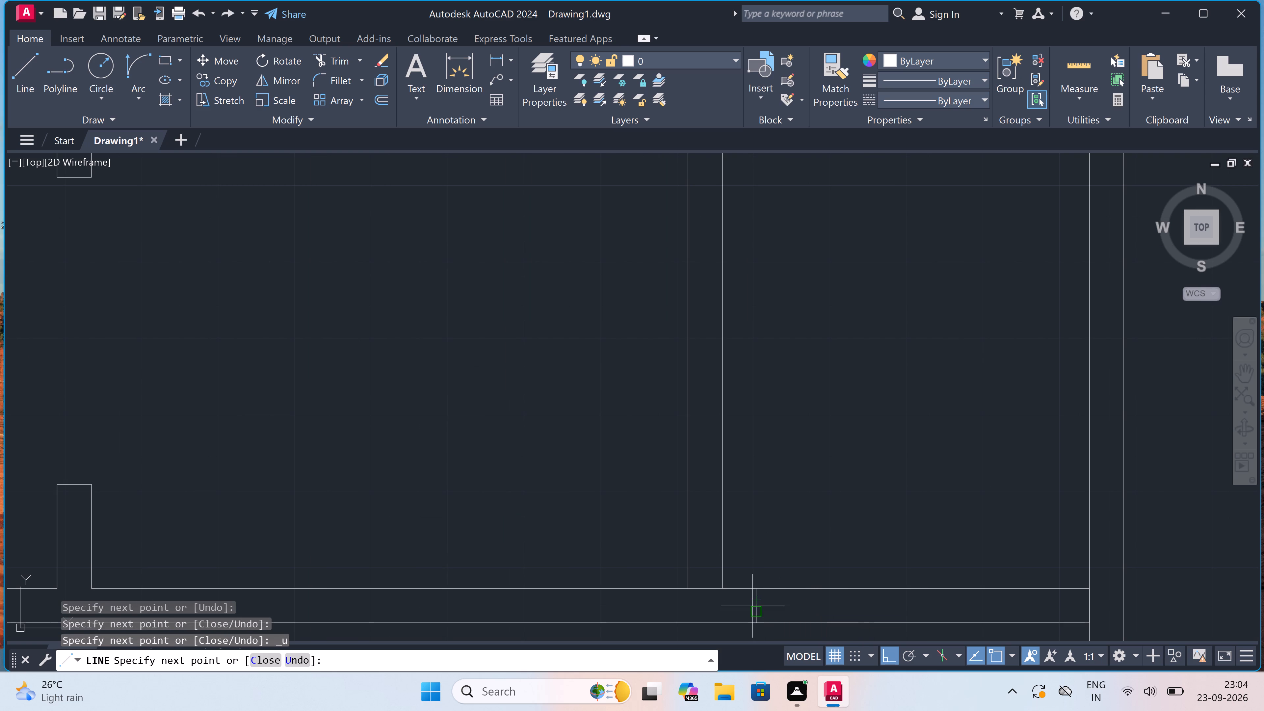
scroll(750, 614, up, 2)
click(767, 594)
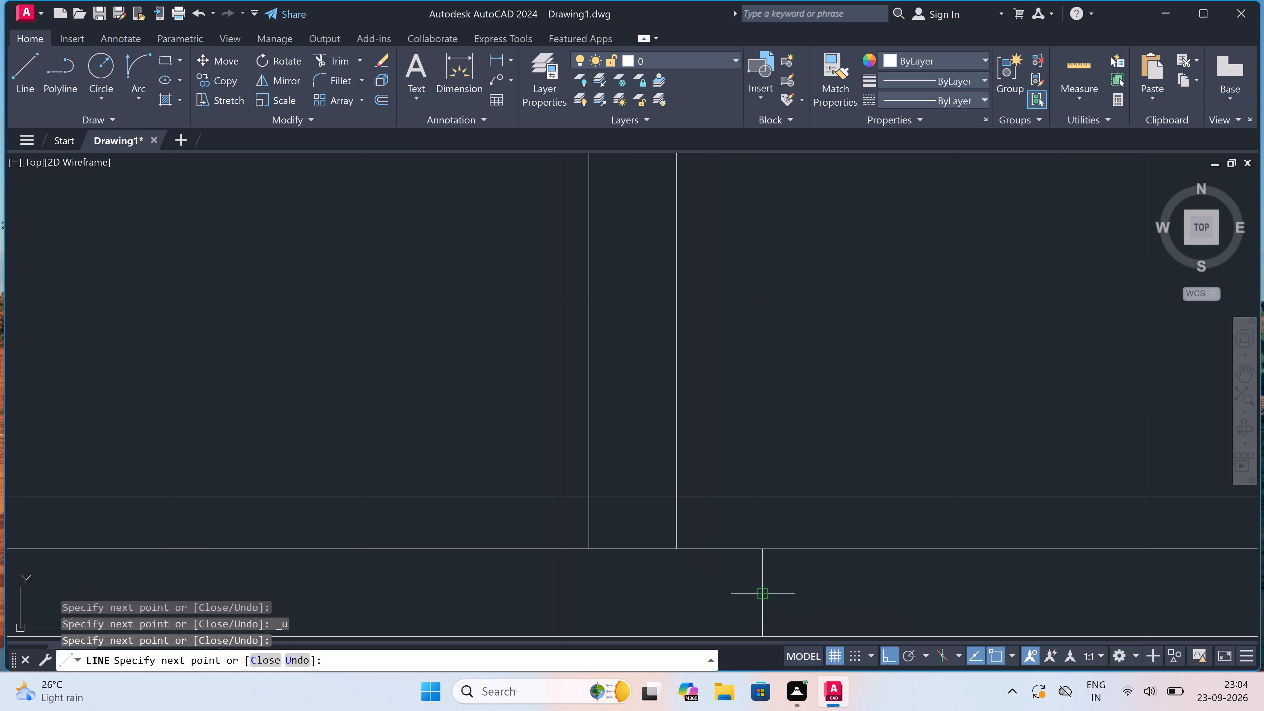
text(2")
key(space)
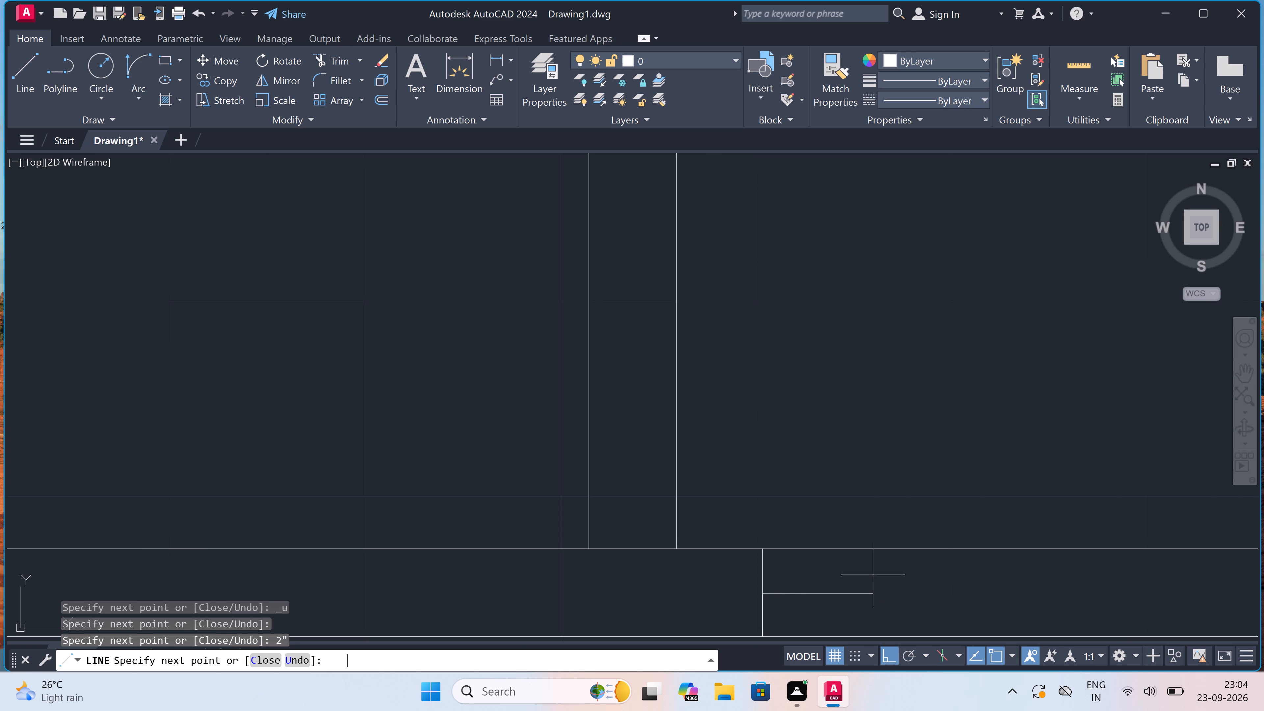
text(2')
key(space)
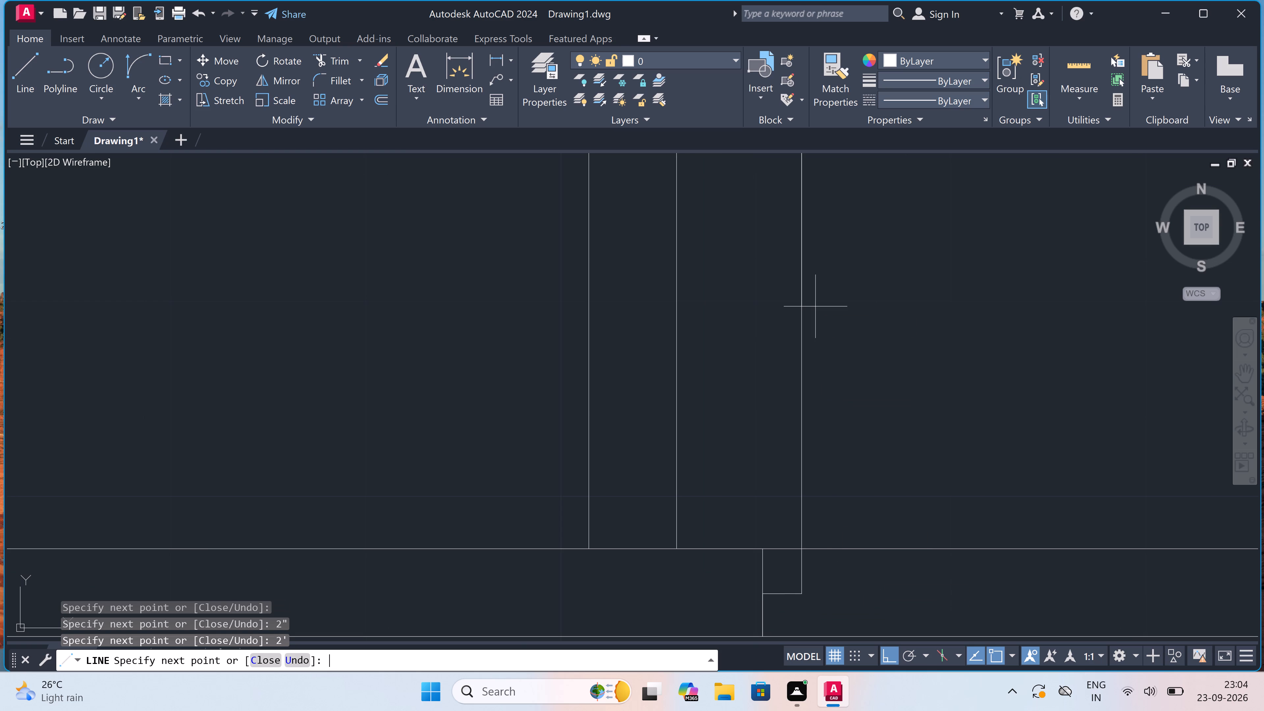
key(Escape)
Draw the opposite jamb across the same lower wall, with a 2" stop pointing back towards the door leaf.
scroll(817, 306, down, 3)
key(space)
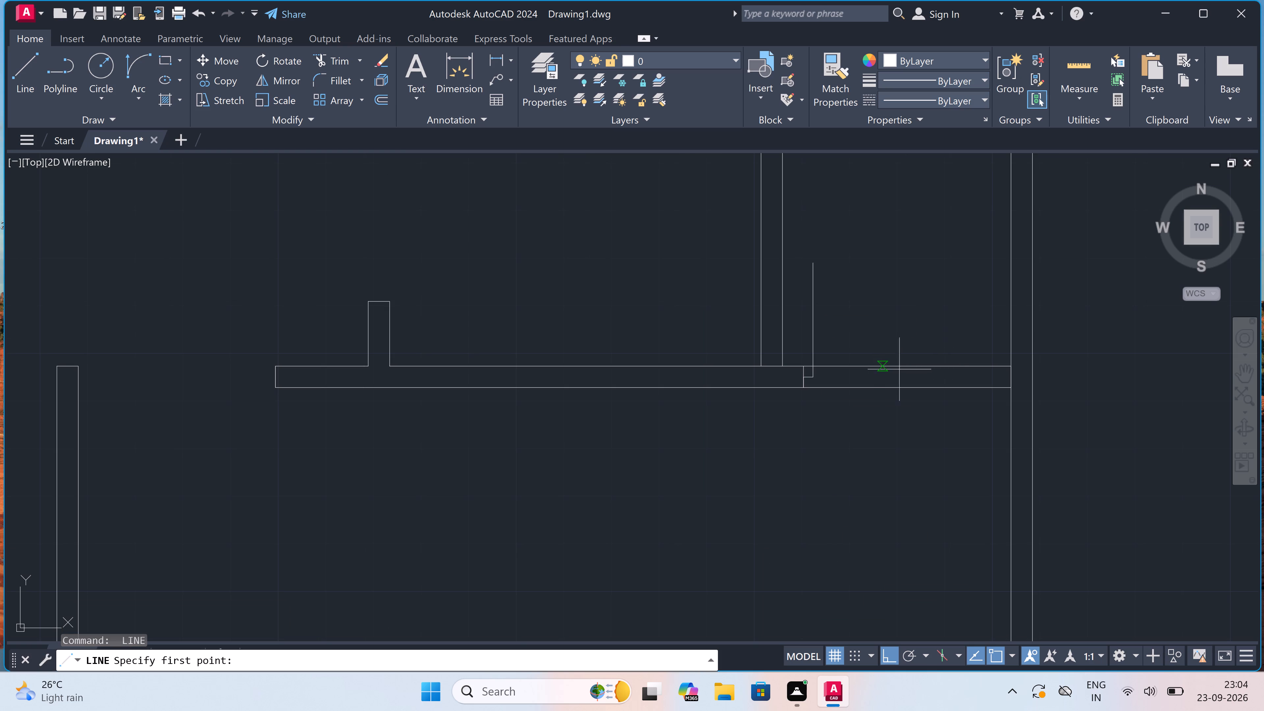
click(911, 368)
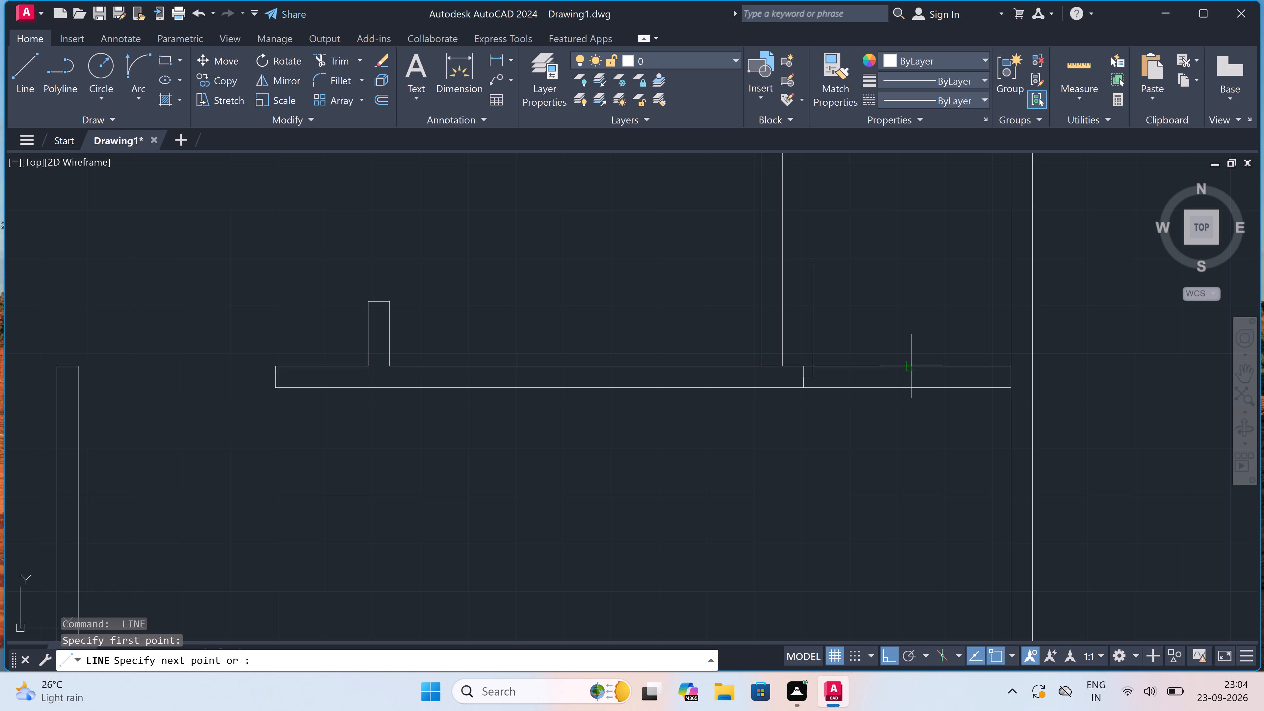
scroll(911, 388, up, 3)
click(905, 382)
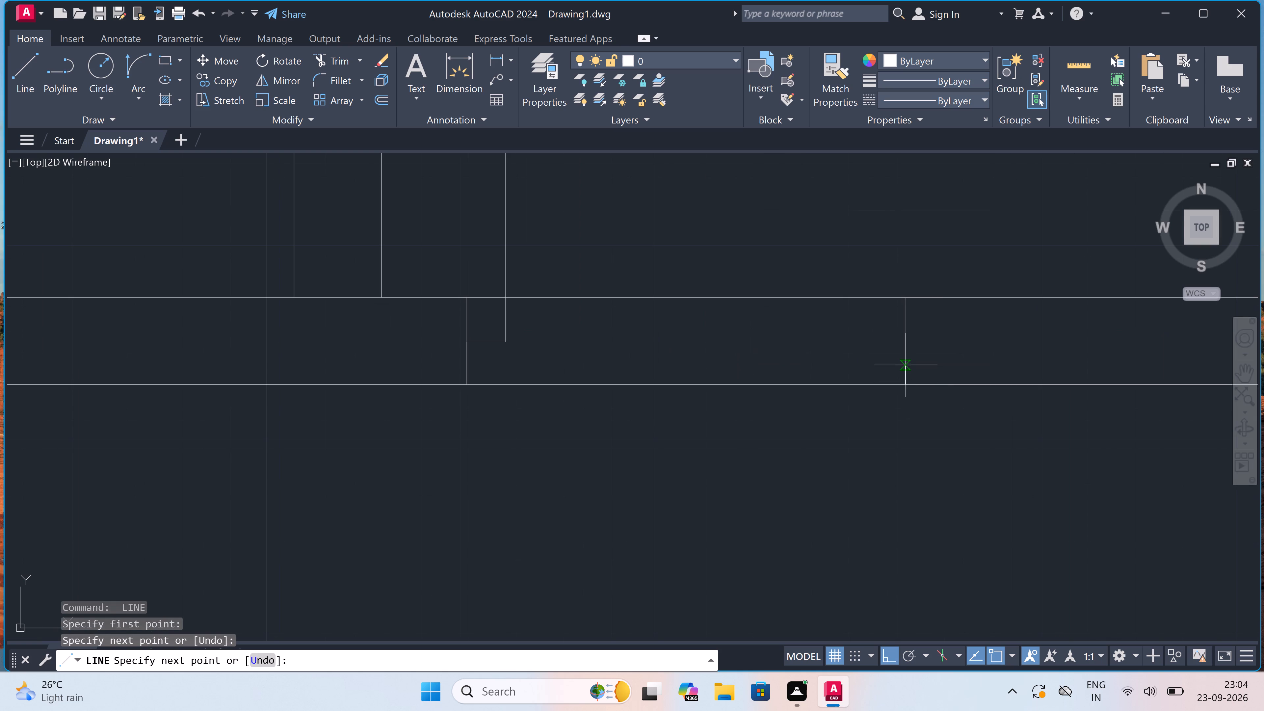
click(902, 340)
text(2")
key(space)
key(Escape)
scroll(804, 346, down, 3)
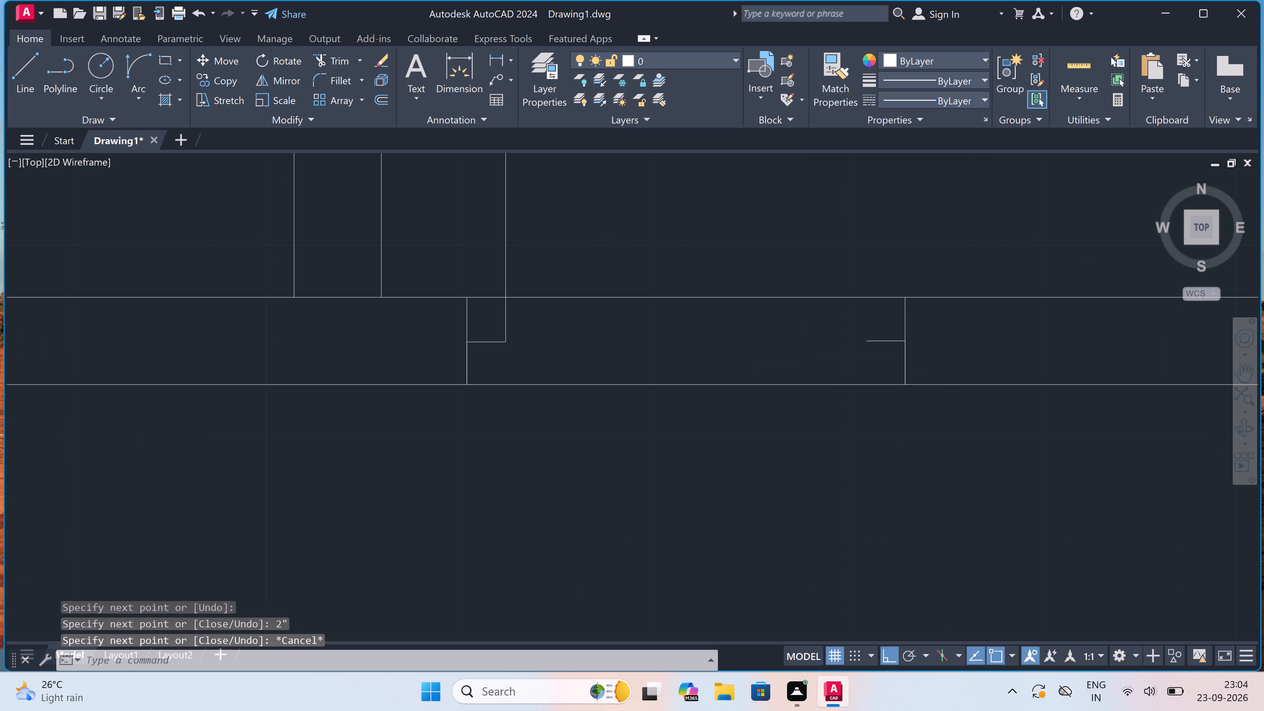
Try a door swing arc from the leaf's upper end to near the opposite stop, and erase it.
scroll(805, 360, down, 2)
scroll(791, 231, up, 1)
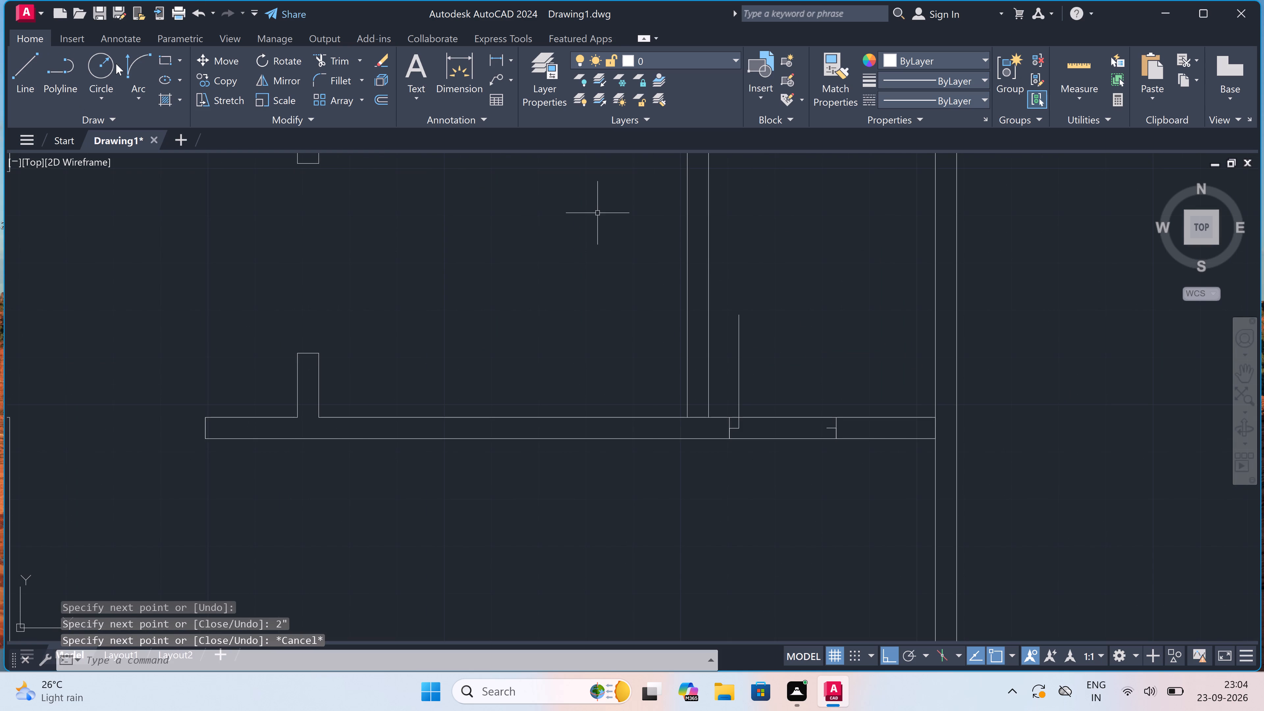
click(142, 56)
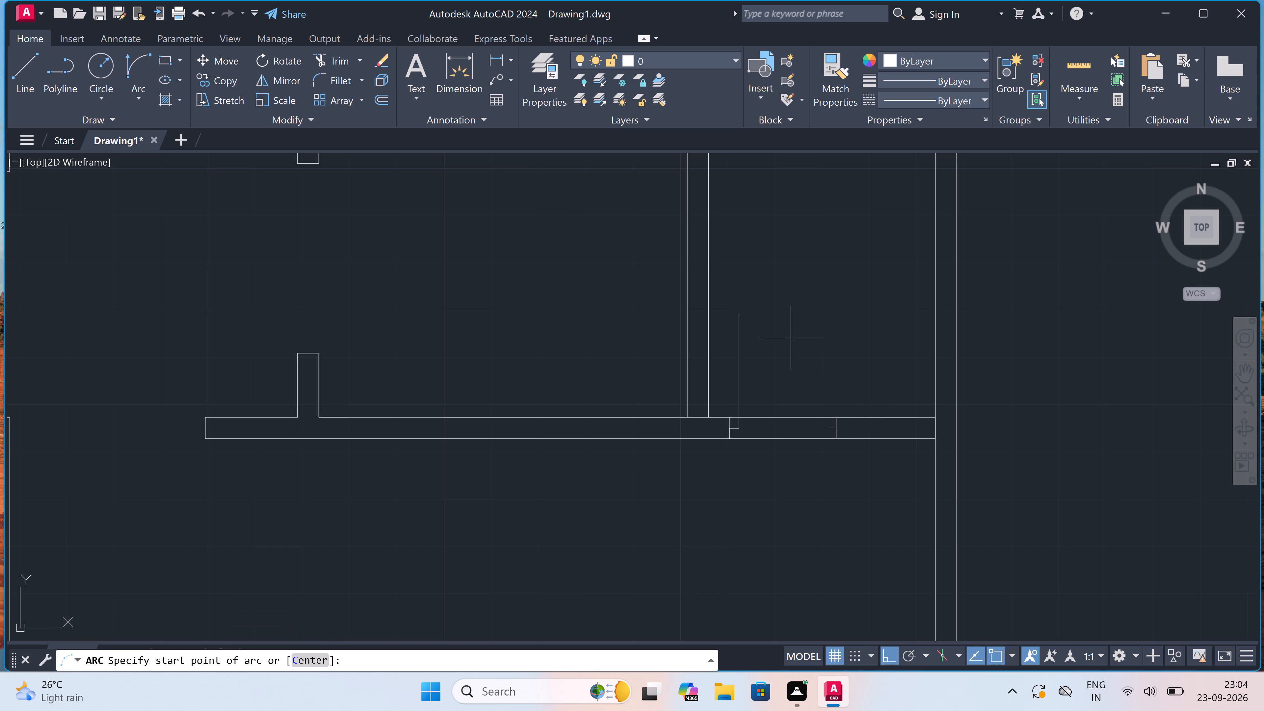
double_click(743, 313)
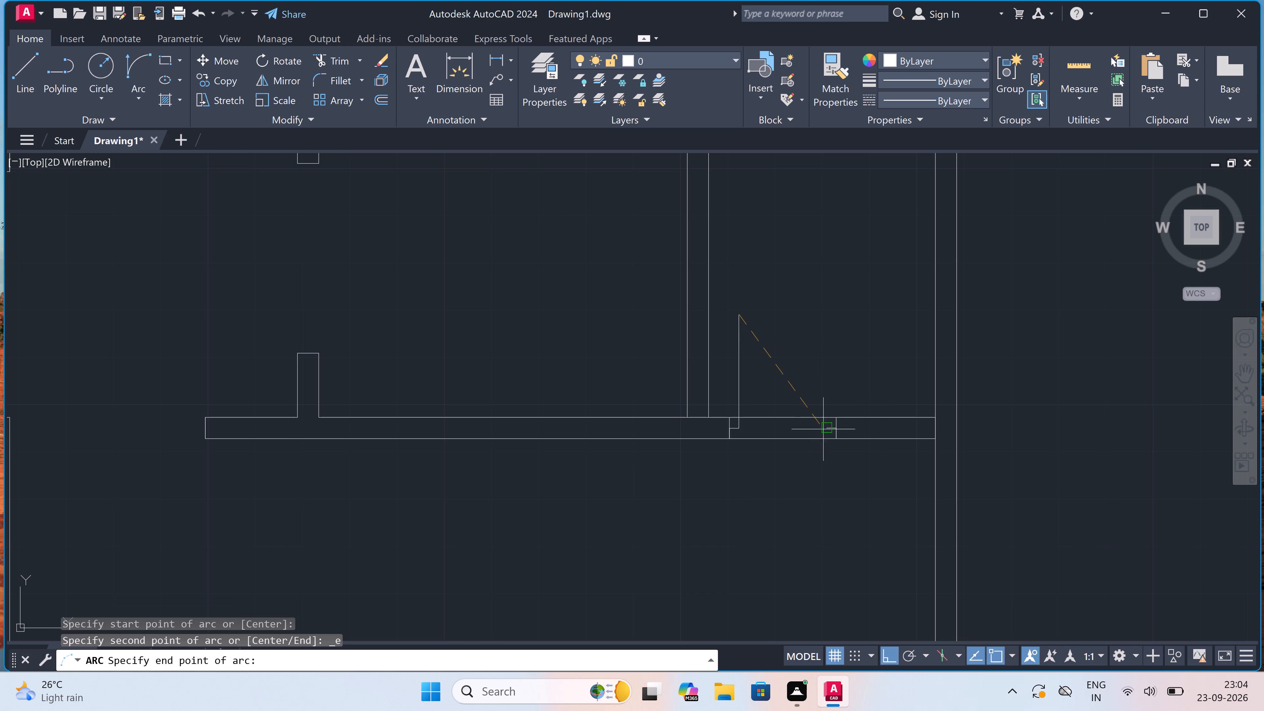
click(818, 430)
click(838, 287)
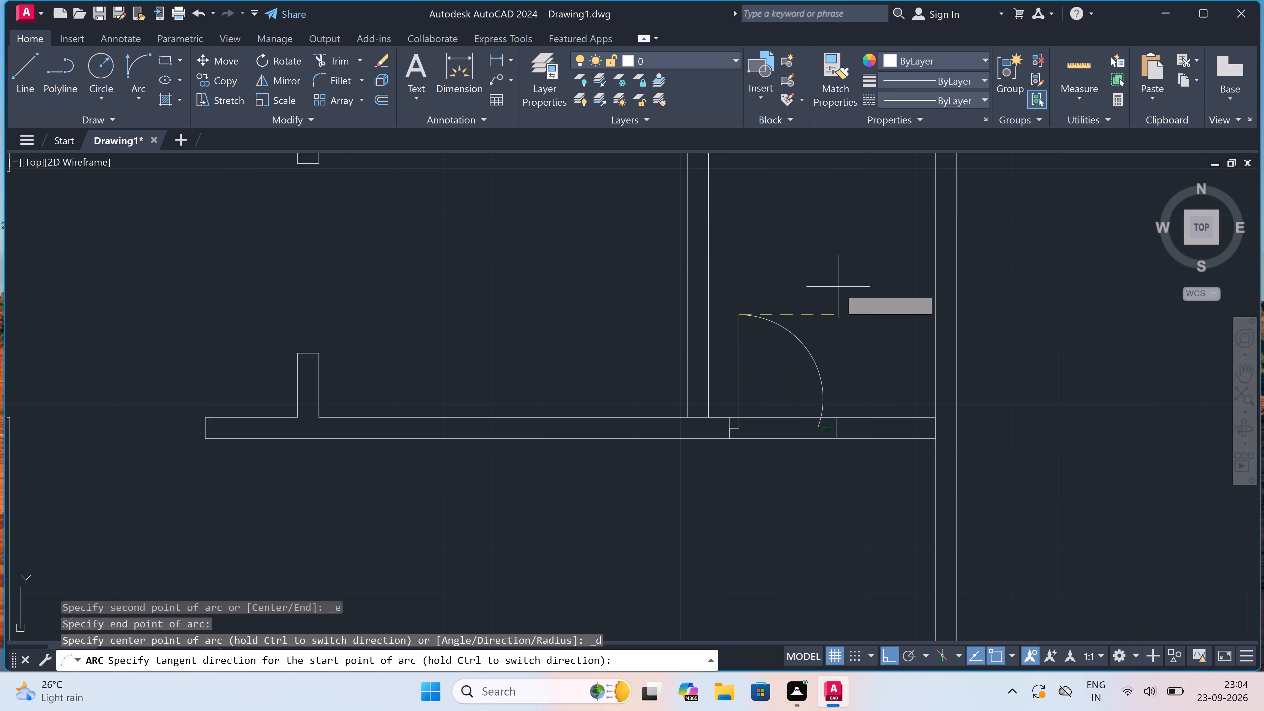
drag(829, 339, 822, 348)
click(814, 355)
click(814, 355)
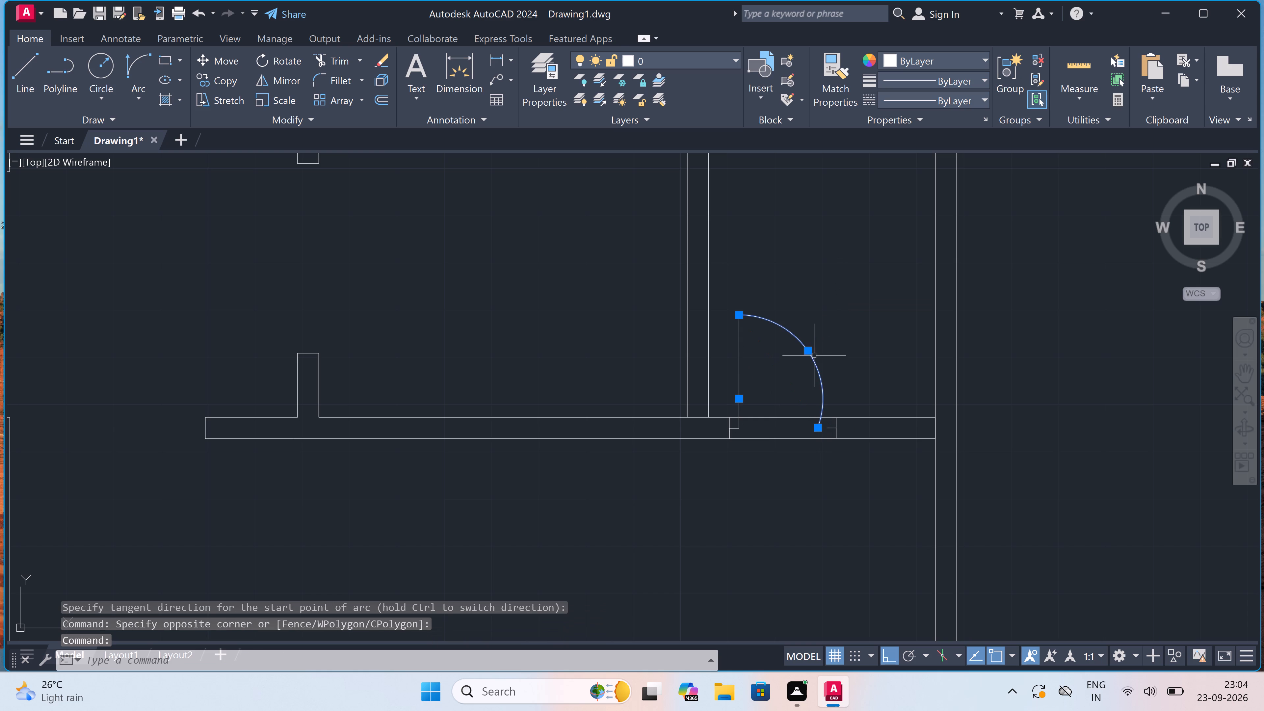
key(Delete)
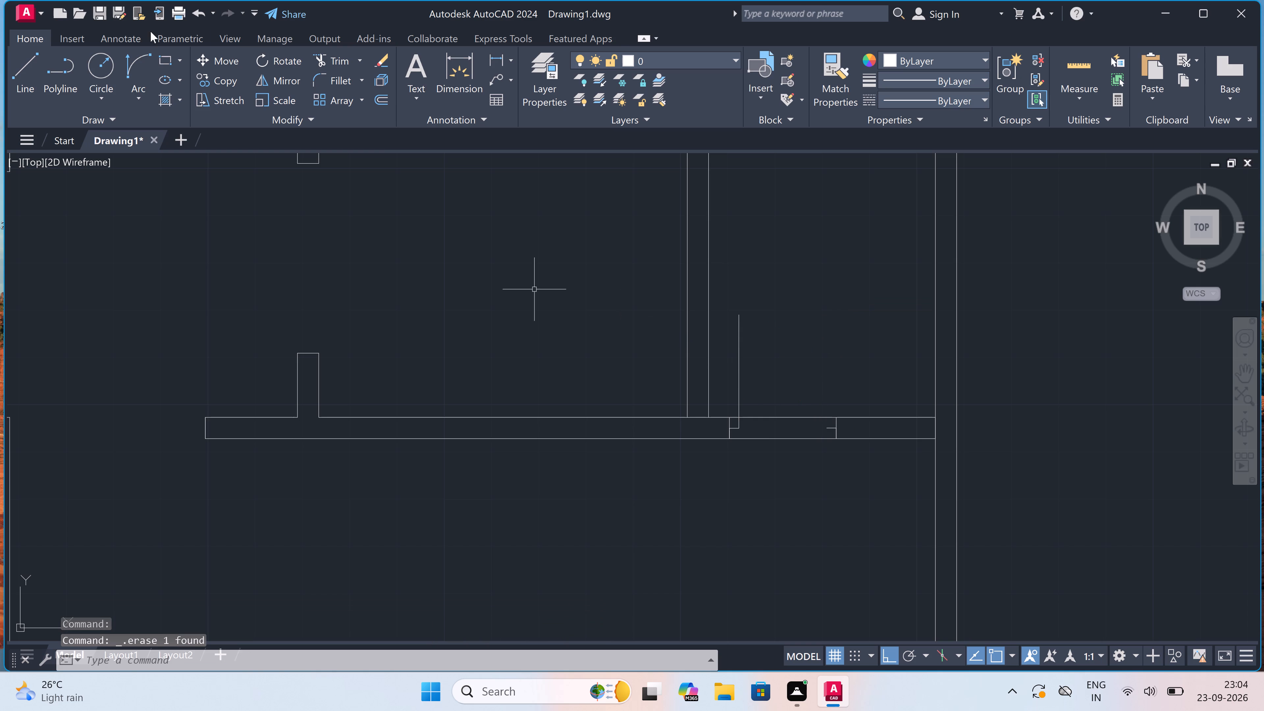
Draw the door swing arc from the leaf's upper end to the end of the opposite 2" stop.
click(148, 57)
scroll(719, 314, up, 2)
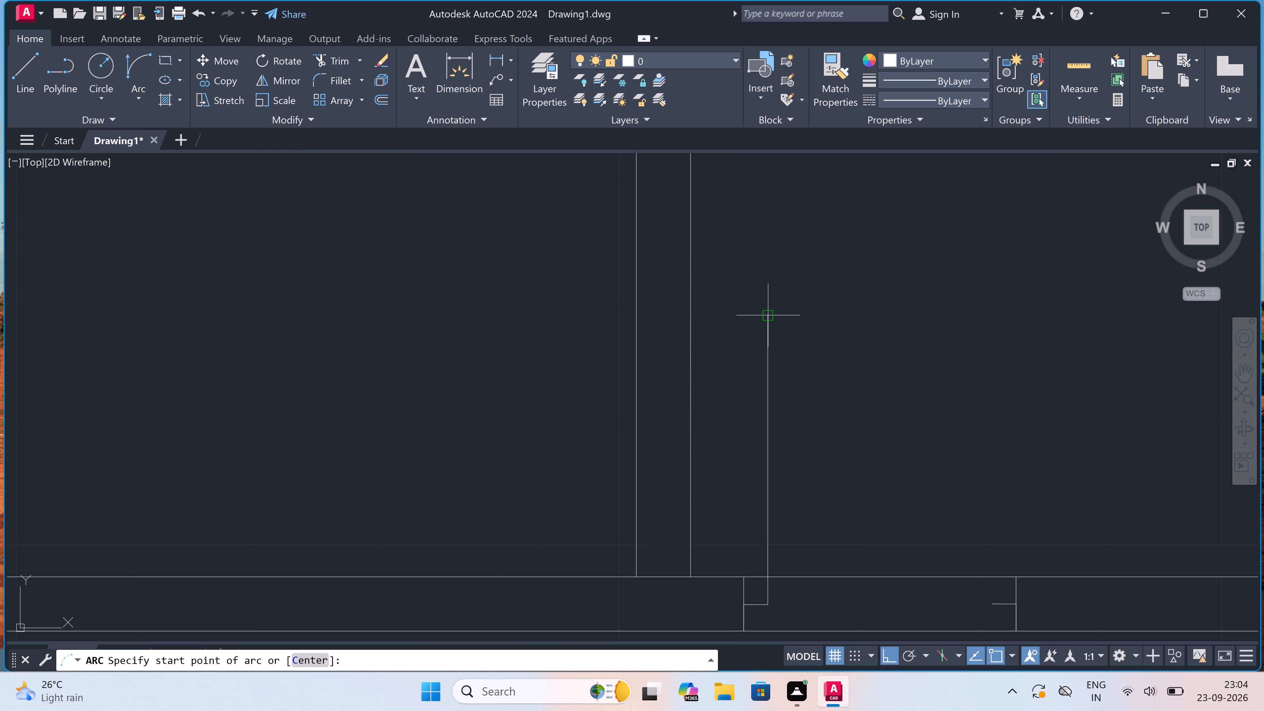
click(767, 314)
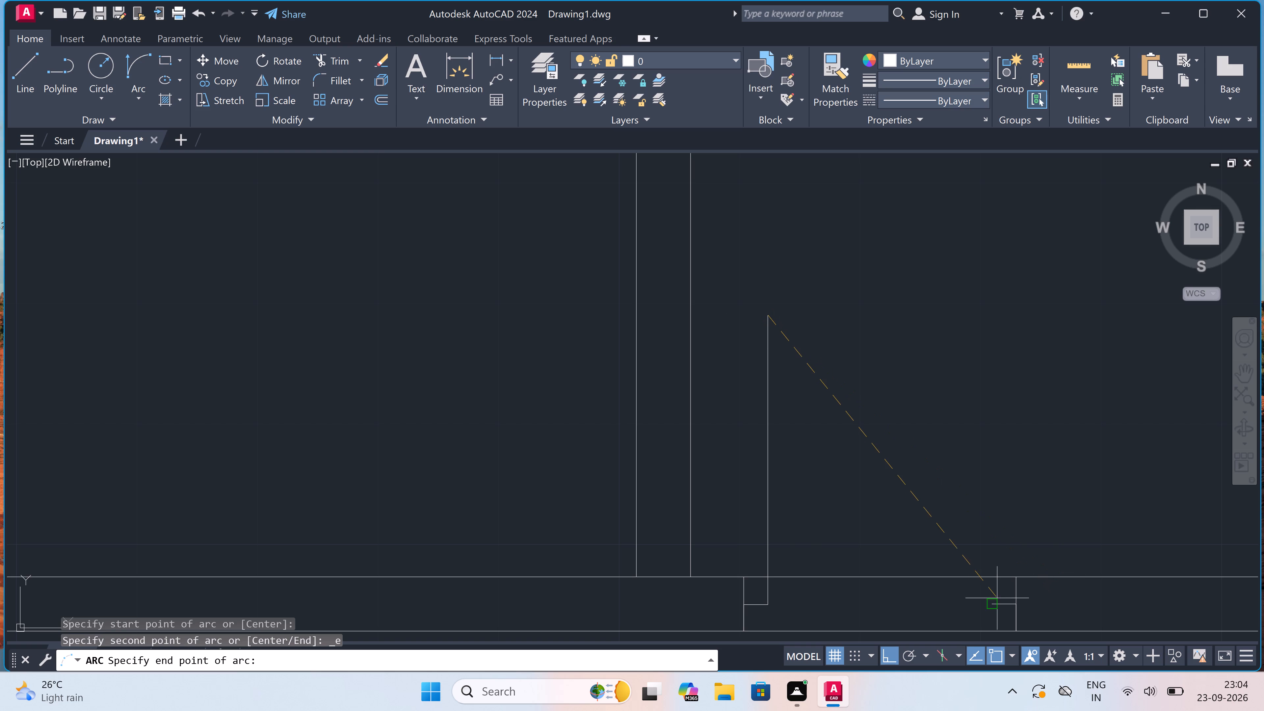
drag(995, 602, 996, 599)
click(999, 421)
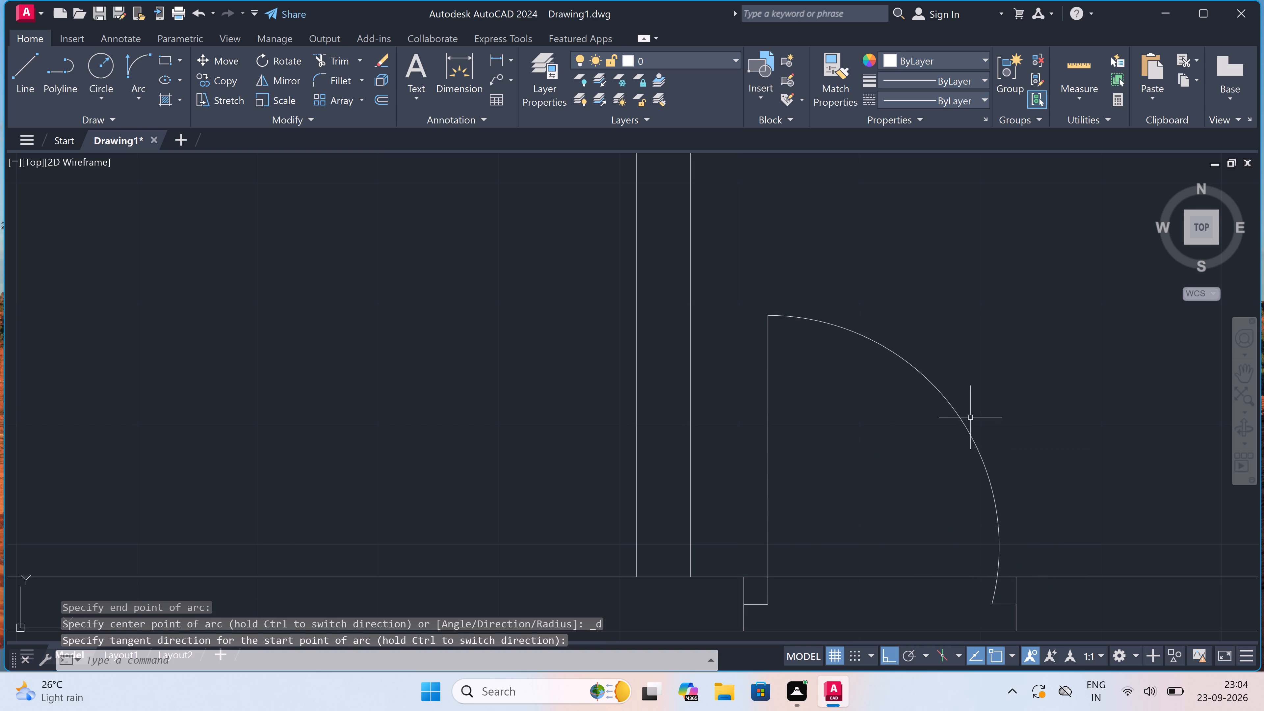
Trim both lower wall lines between the two jambs to open the doorway.
text(tr)
key(space)
scroll(935, 428, down, 3)
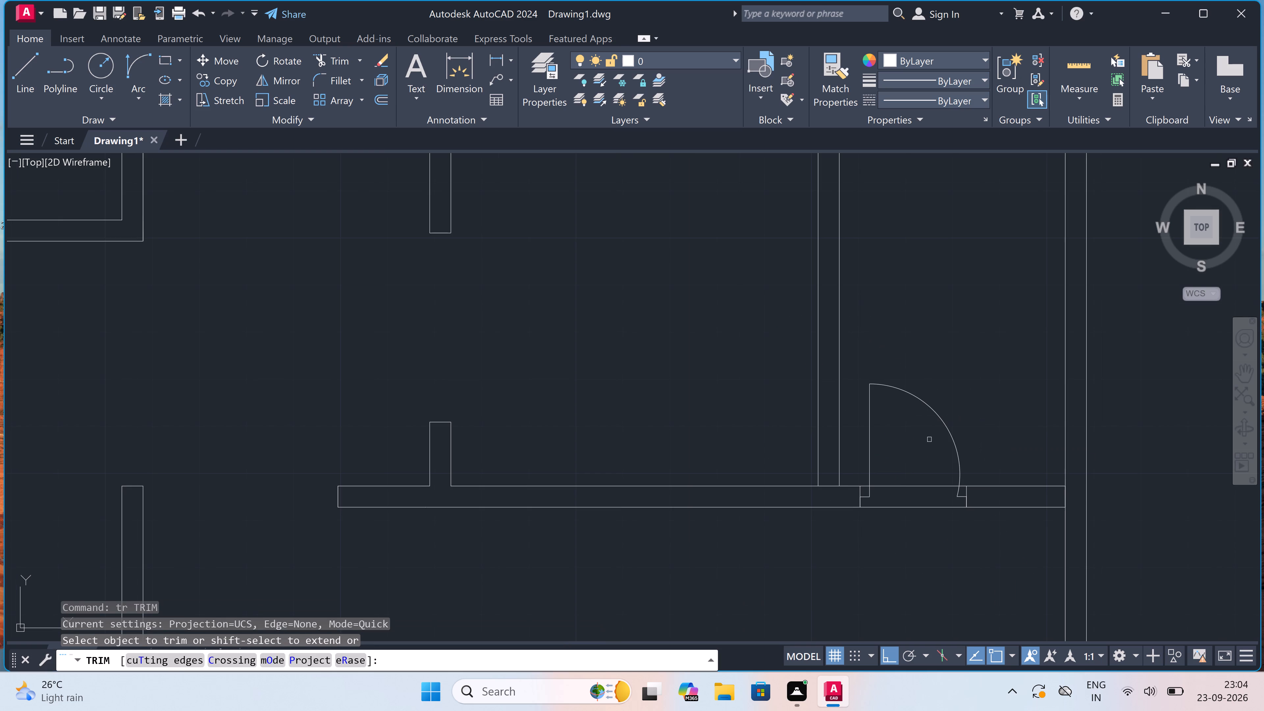
drag(928, 443, 930, 447)
click(925, 535)
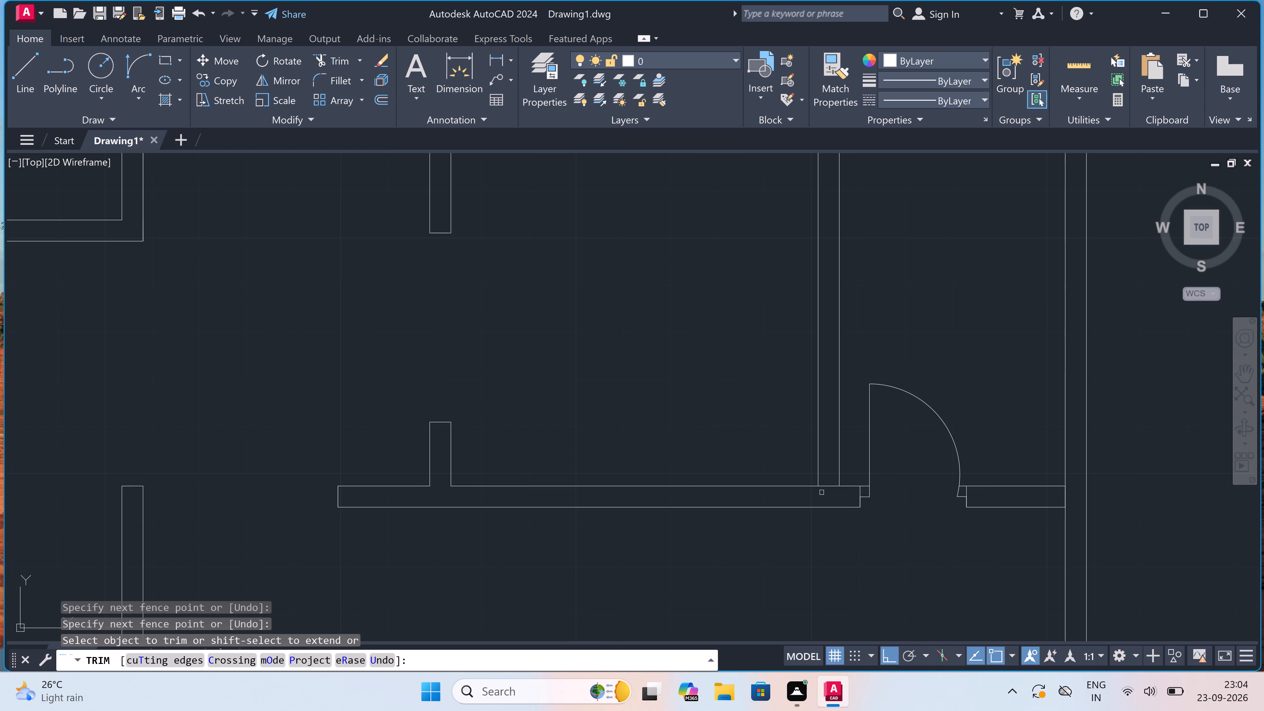
Trim the wall line segments closing the small room's partition at its lower and upper wall junctions.
click(824, 491)
click(825, 479)
scroll(825, 479, down, 3)
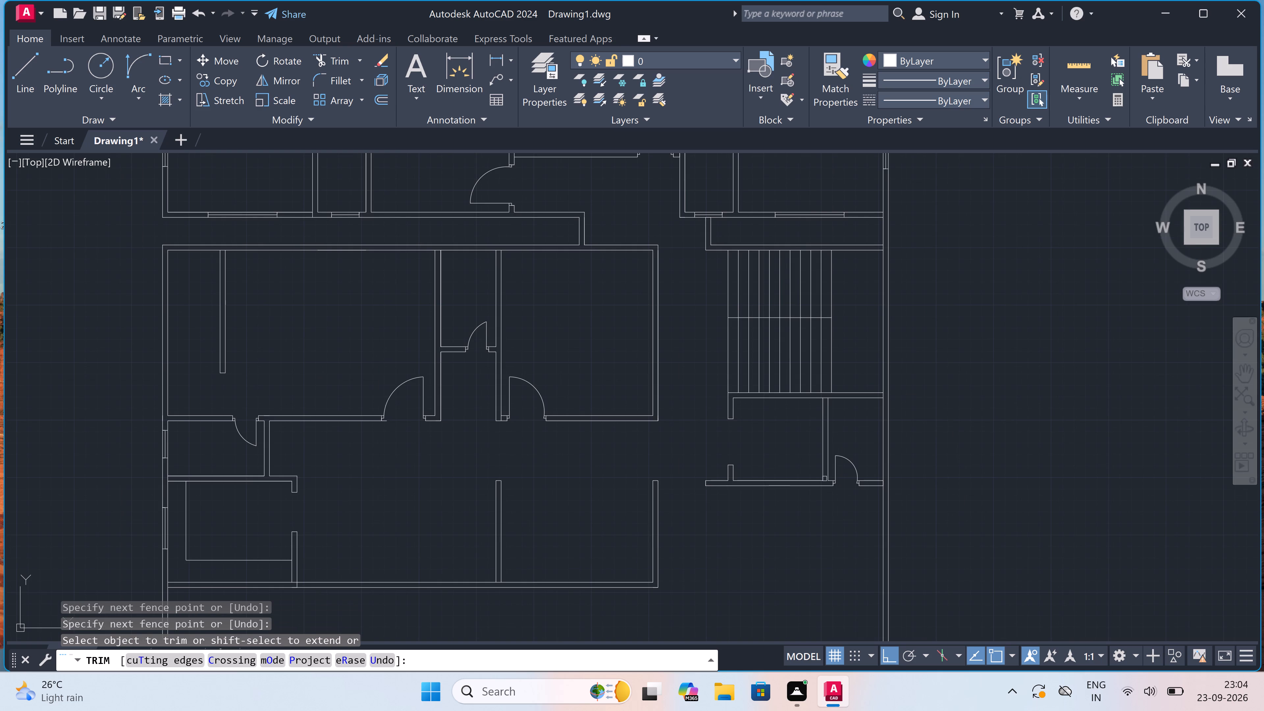
scroll(824, 404, up, 2)
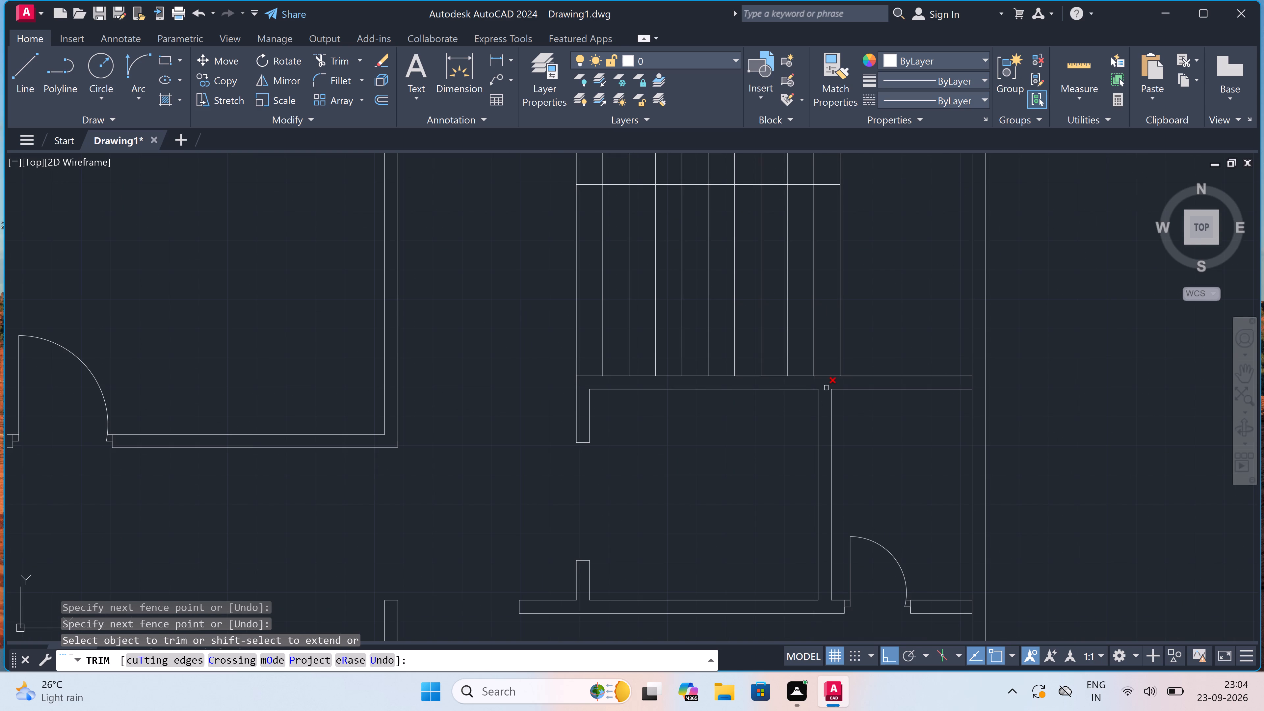
click(826, 388)
scroll(826, 388, down, 3)
scroll(799, 441, down, 1)
scroll(791, 487, up, 2)
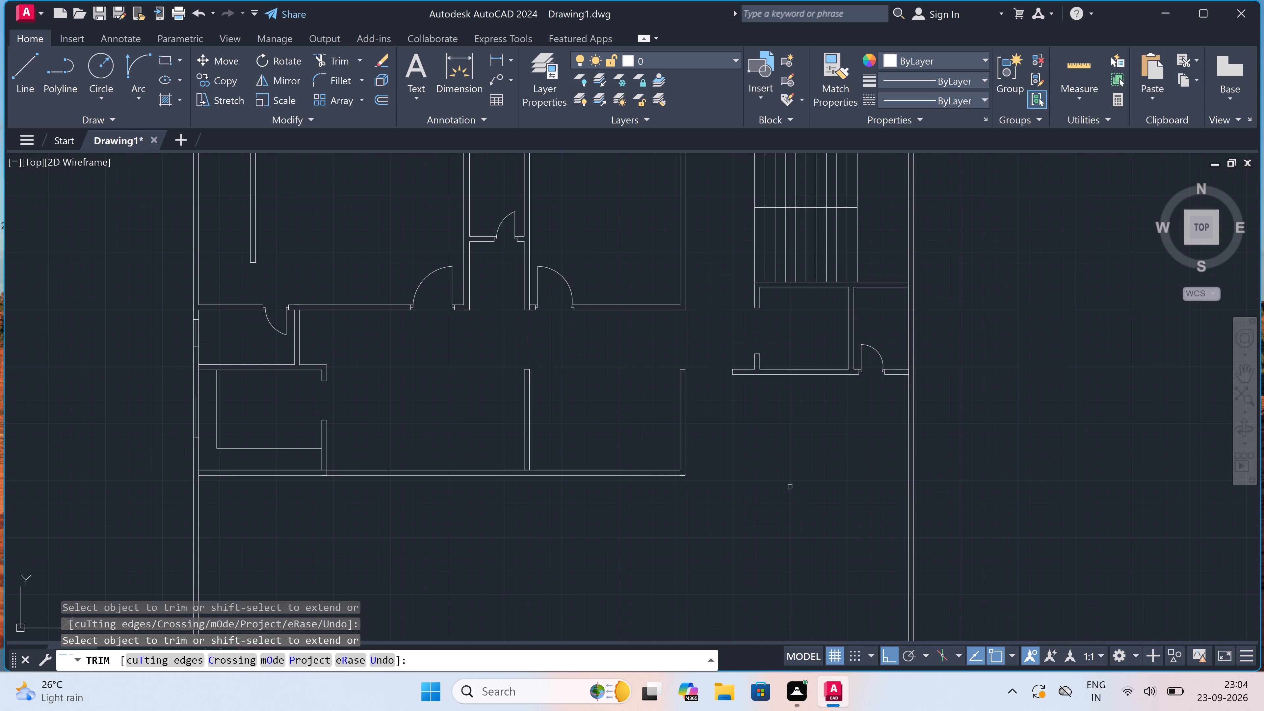
key(Escape)
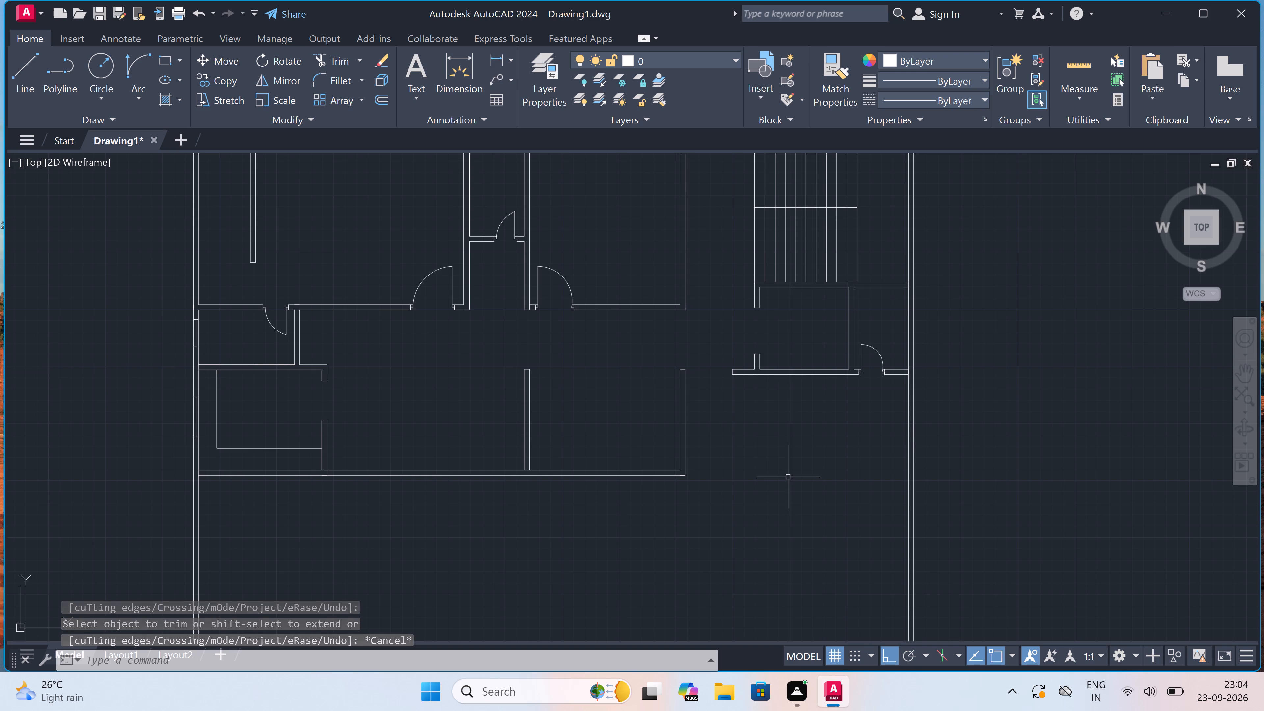
scroll(788, 467, up, 1)
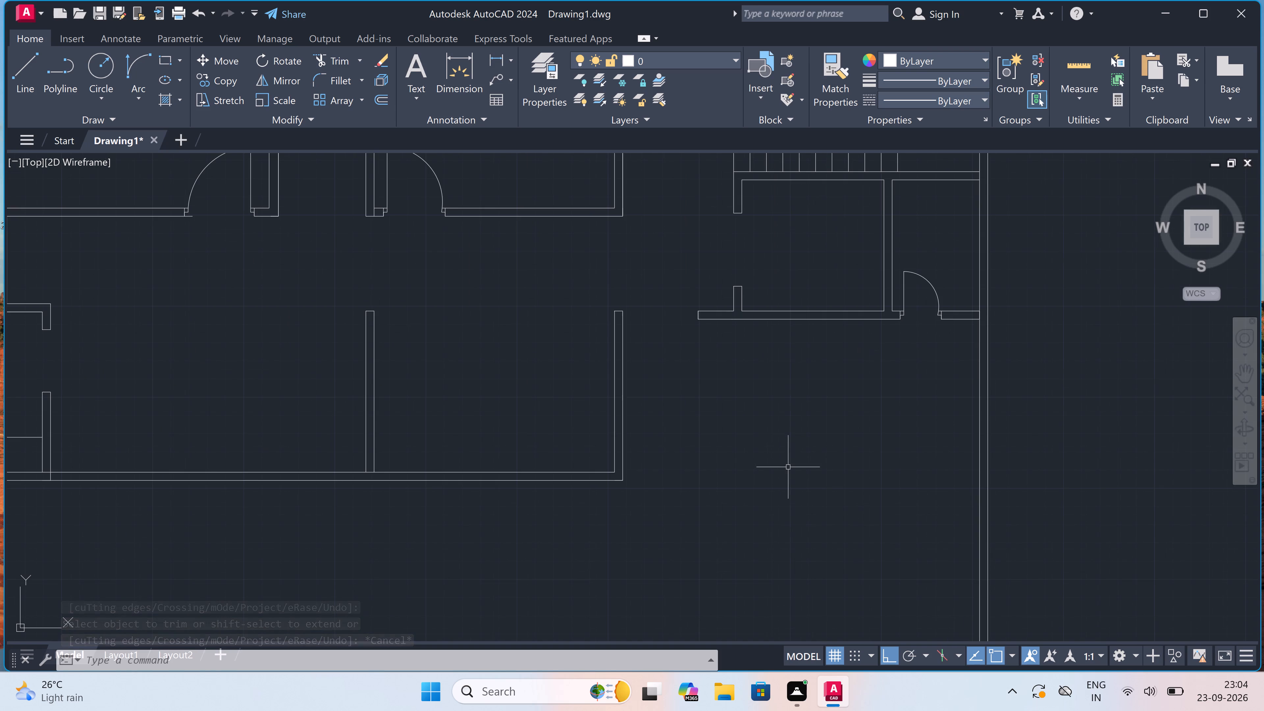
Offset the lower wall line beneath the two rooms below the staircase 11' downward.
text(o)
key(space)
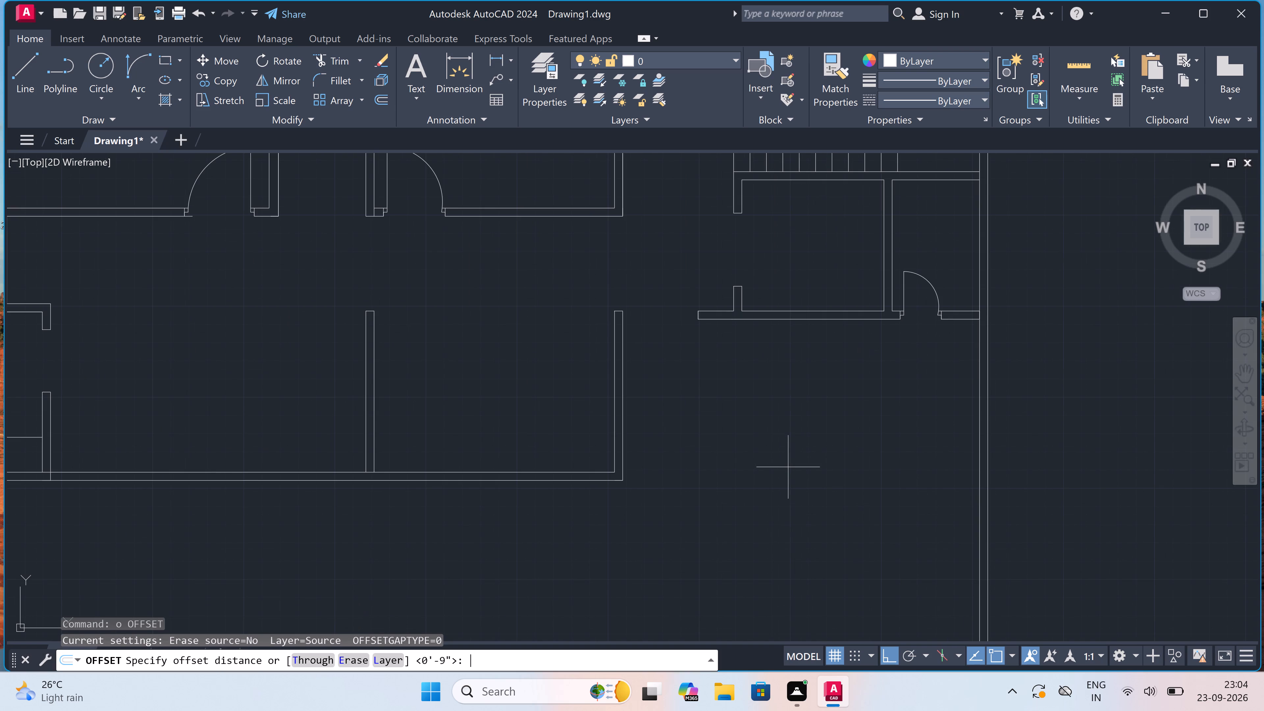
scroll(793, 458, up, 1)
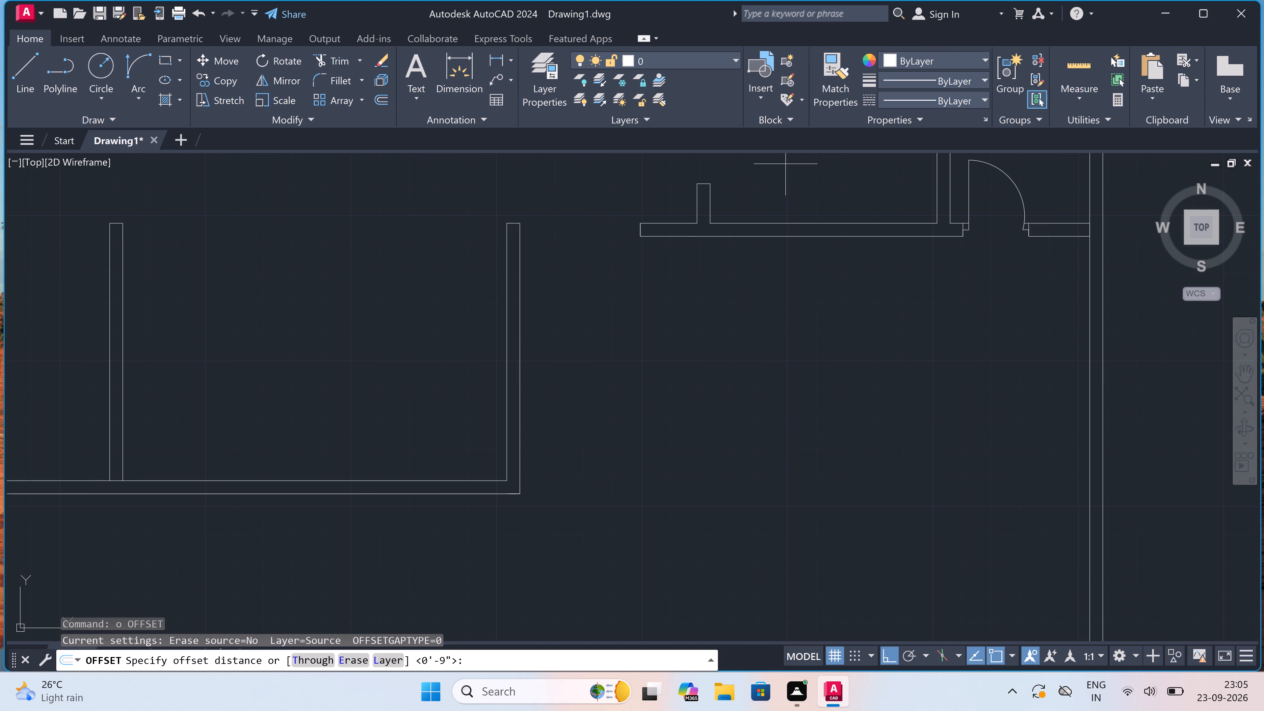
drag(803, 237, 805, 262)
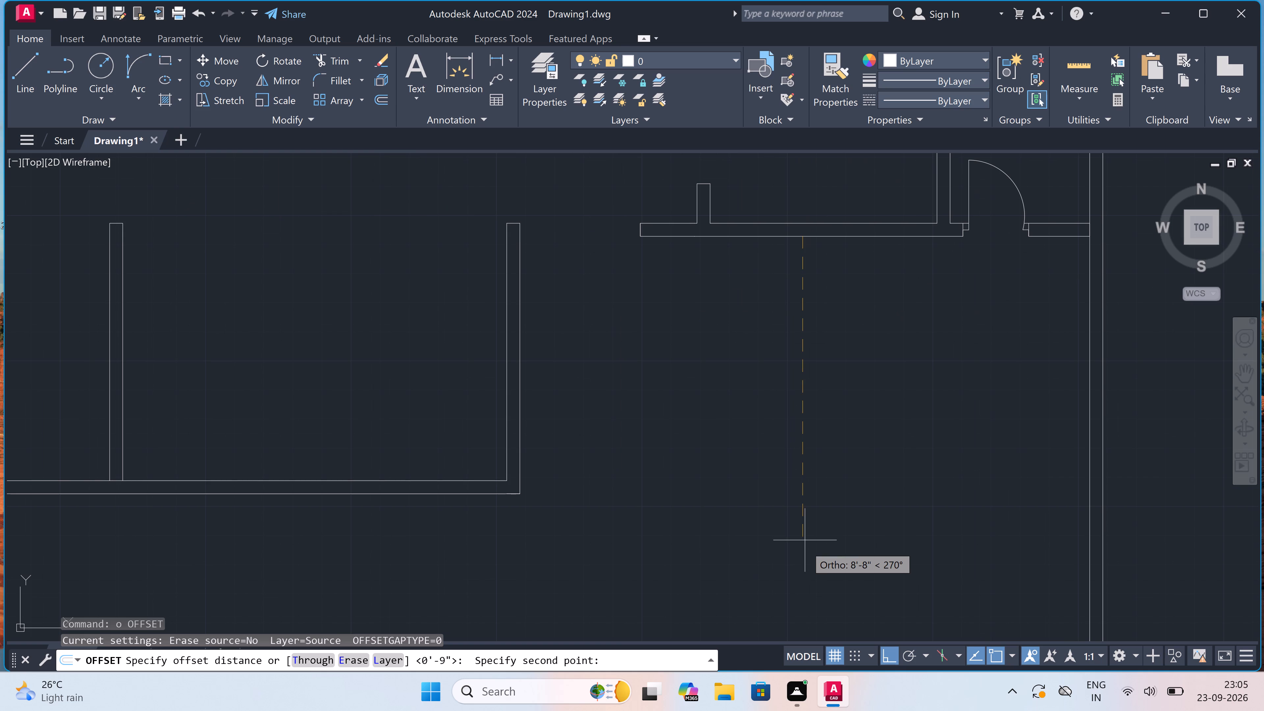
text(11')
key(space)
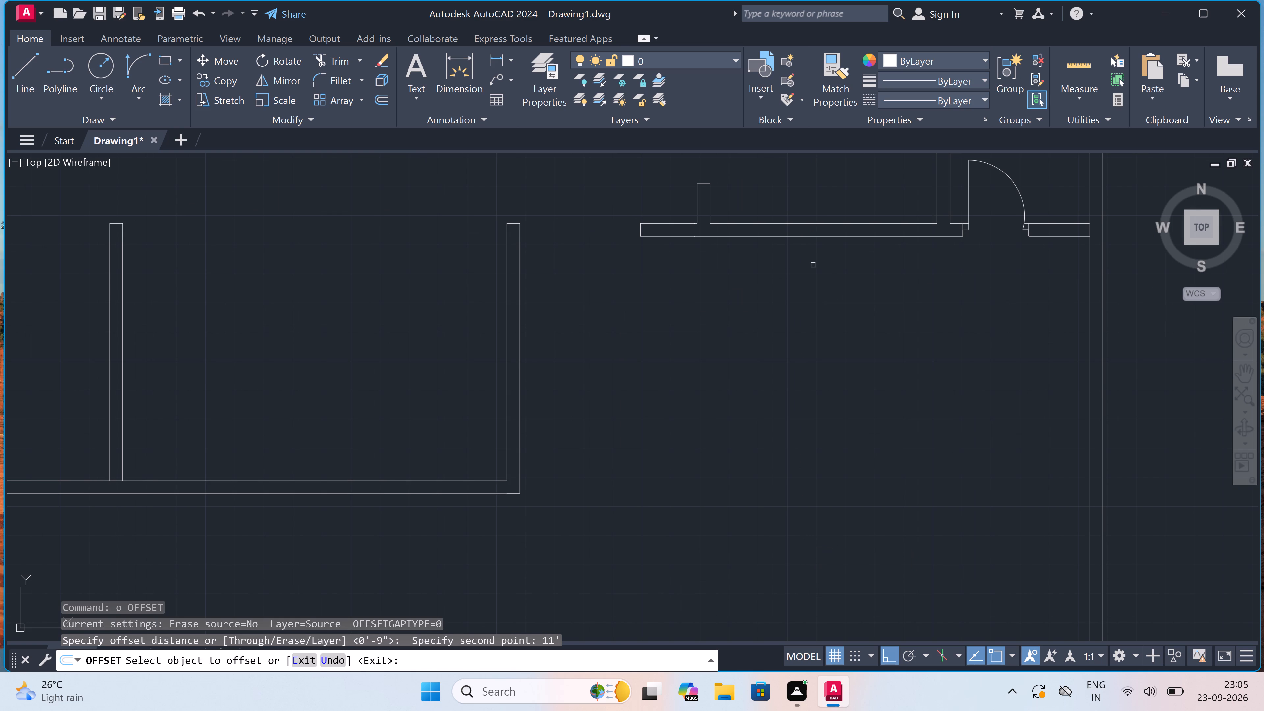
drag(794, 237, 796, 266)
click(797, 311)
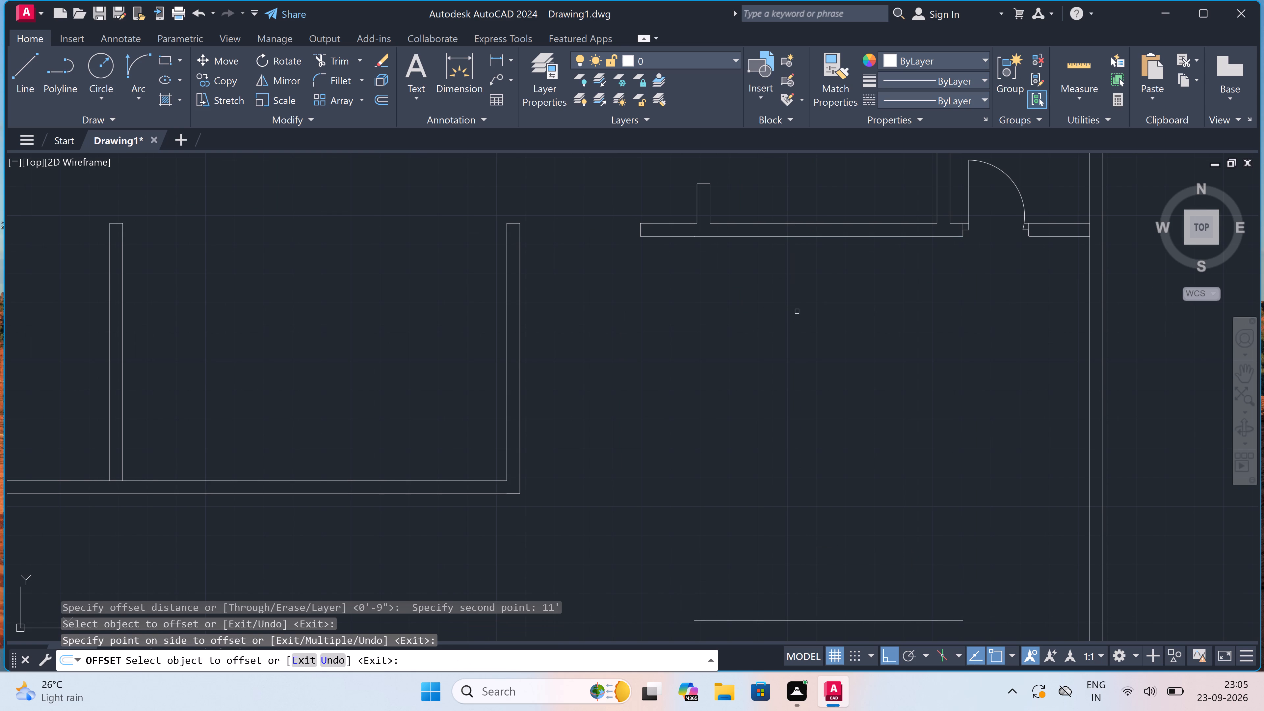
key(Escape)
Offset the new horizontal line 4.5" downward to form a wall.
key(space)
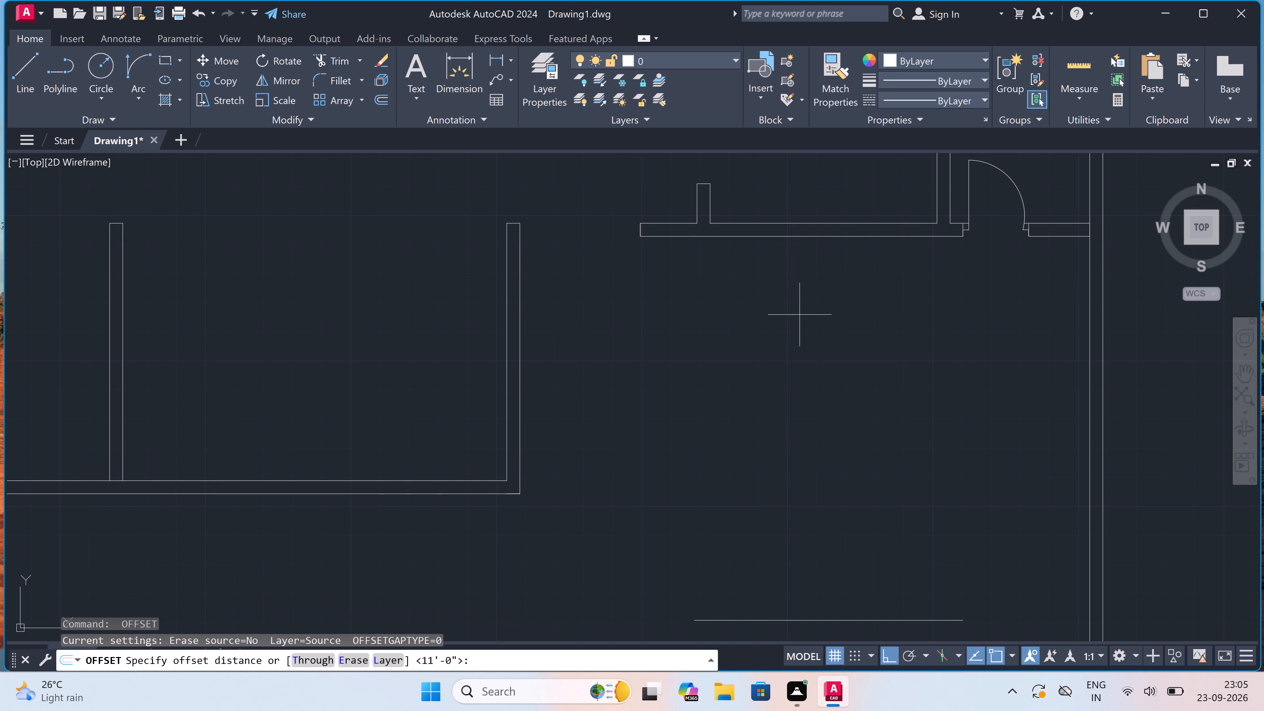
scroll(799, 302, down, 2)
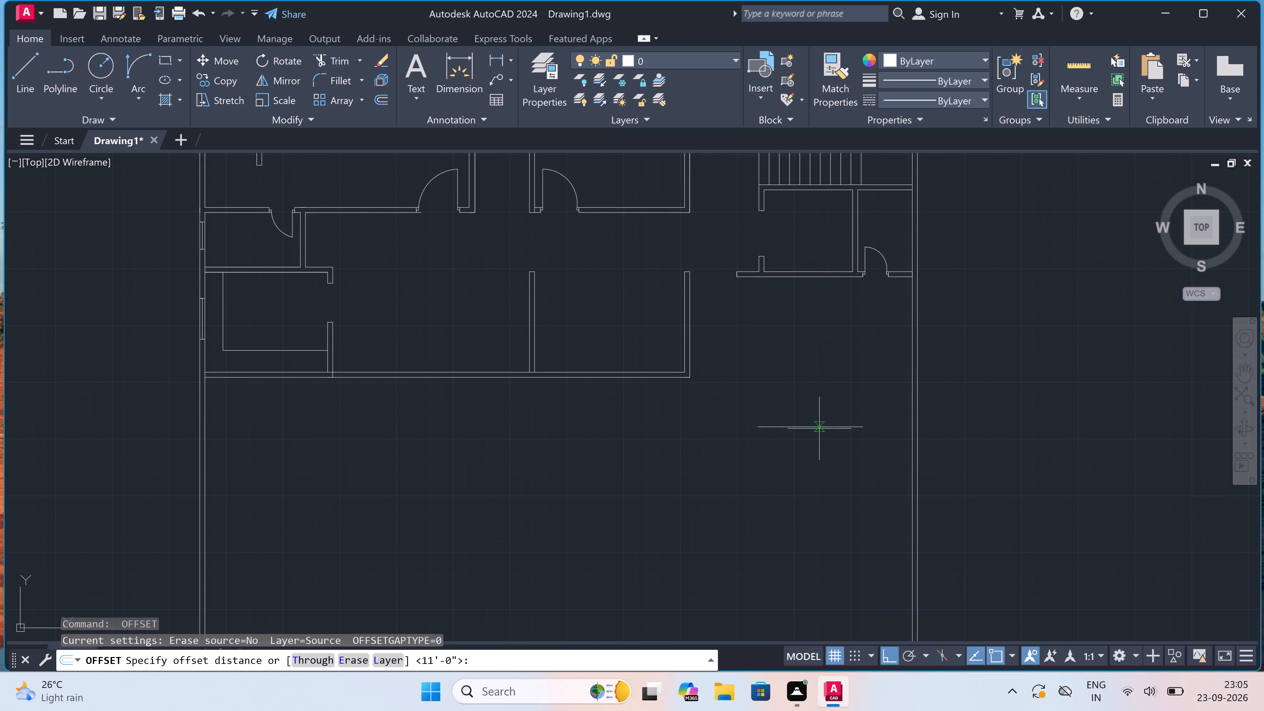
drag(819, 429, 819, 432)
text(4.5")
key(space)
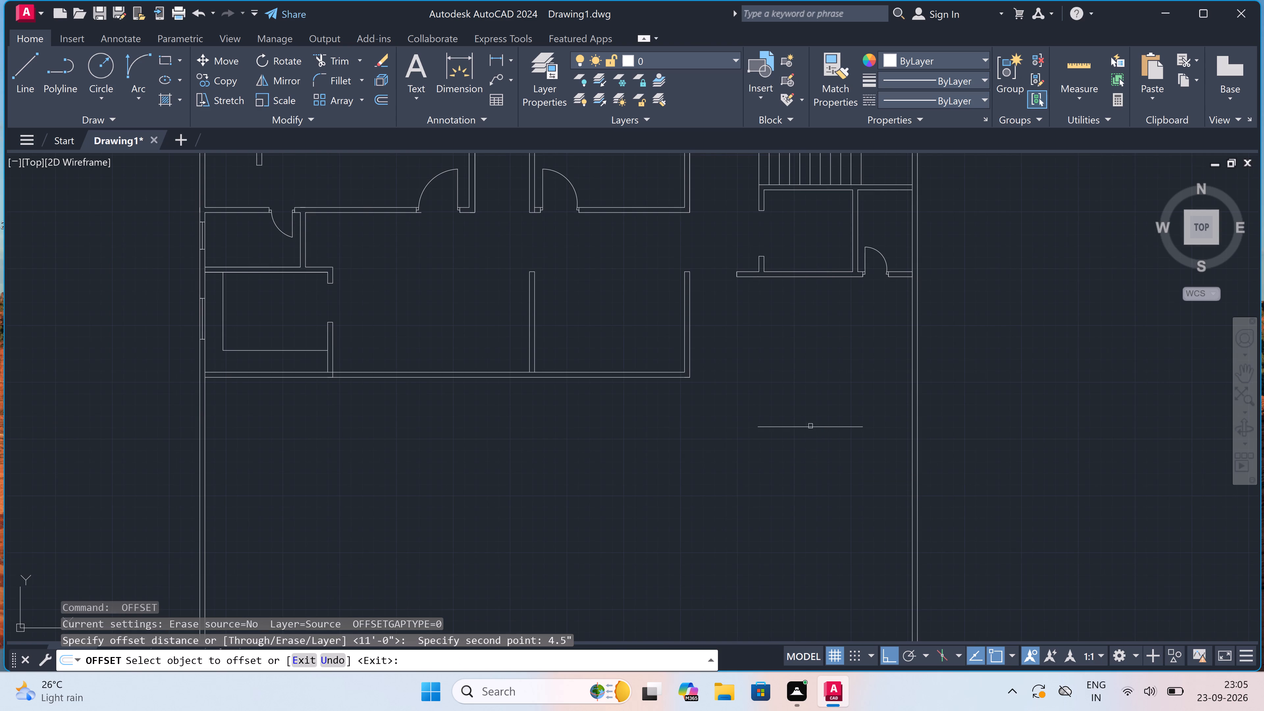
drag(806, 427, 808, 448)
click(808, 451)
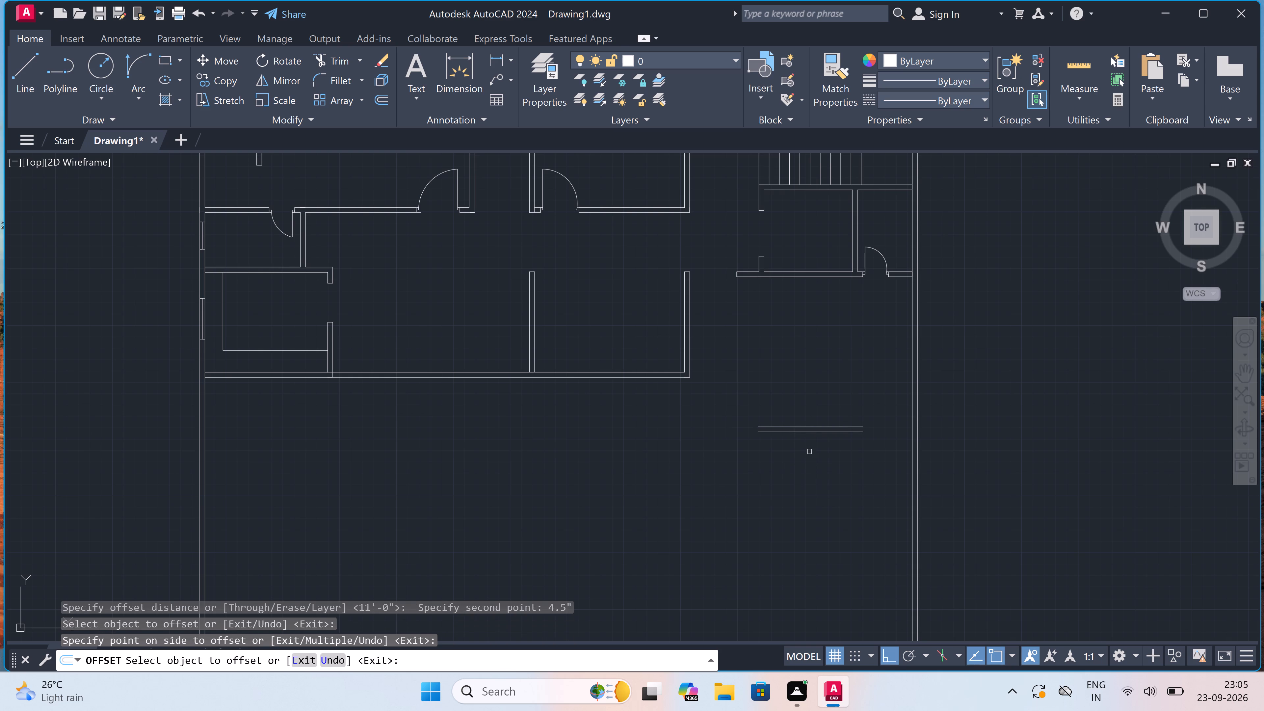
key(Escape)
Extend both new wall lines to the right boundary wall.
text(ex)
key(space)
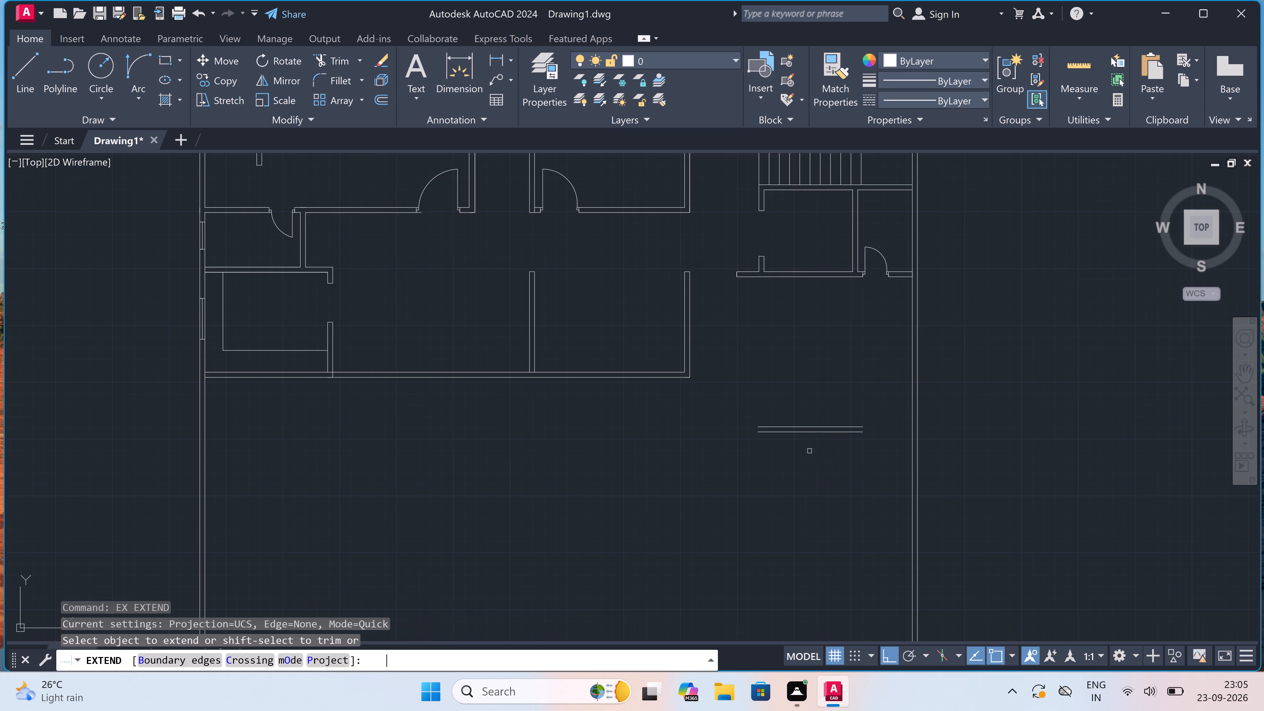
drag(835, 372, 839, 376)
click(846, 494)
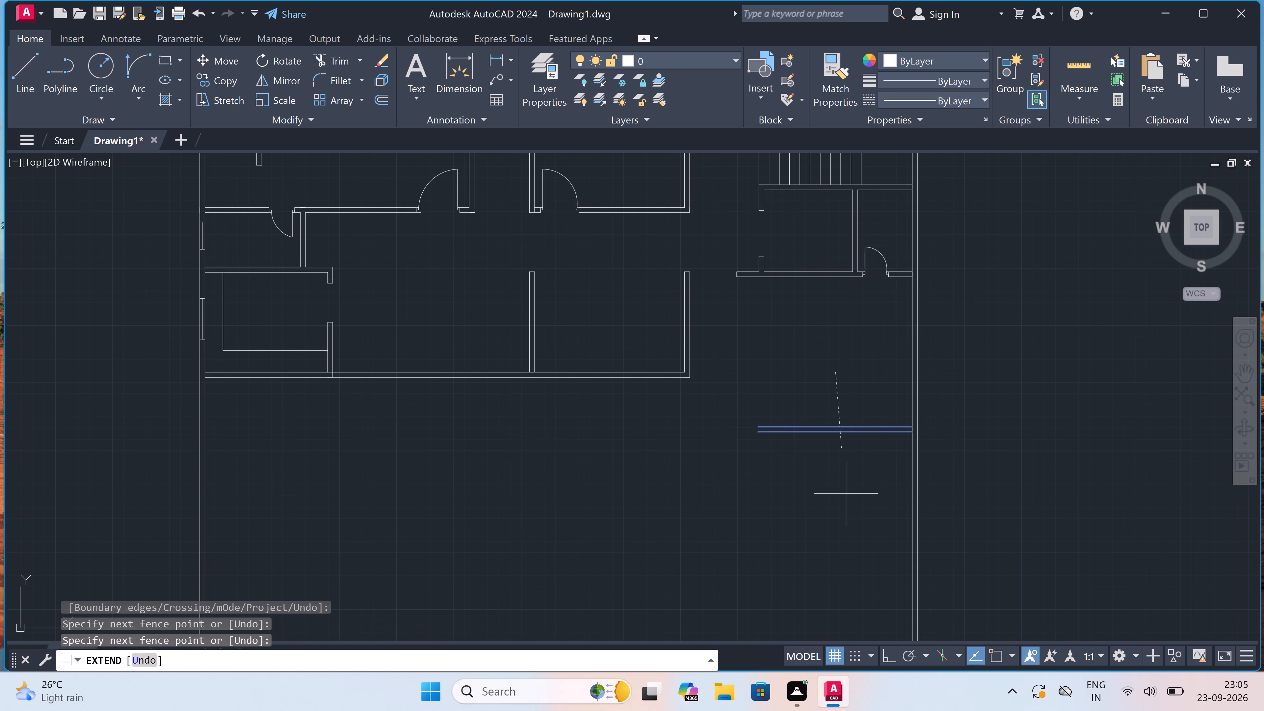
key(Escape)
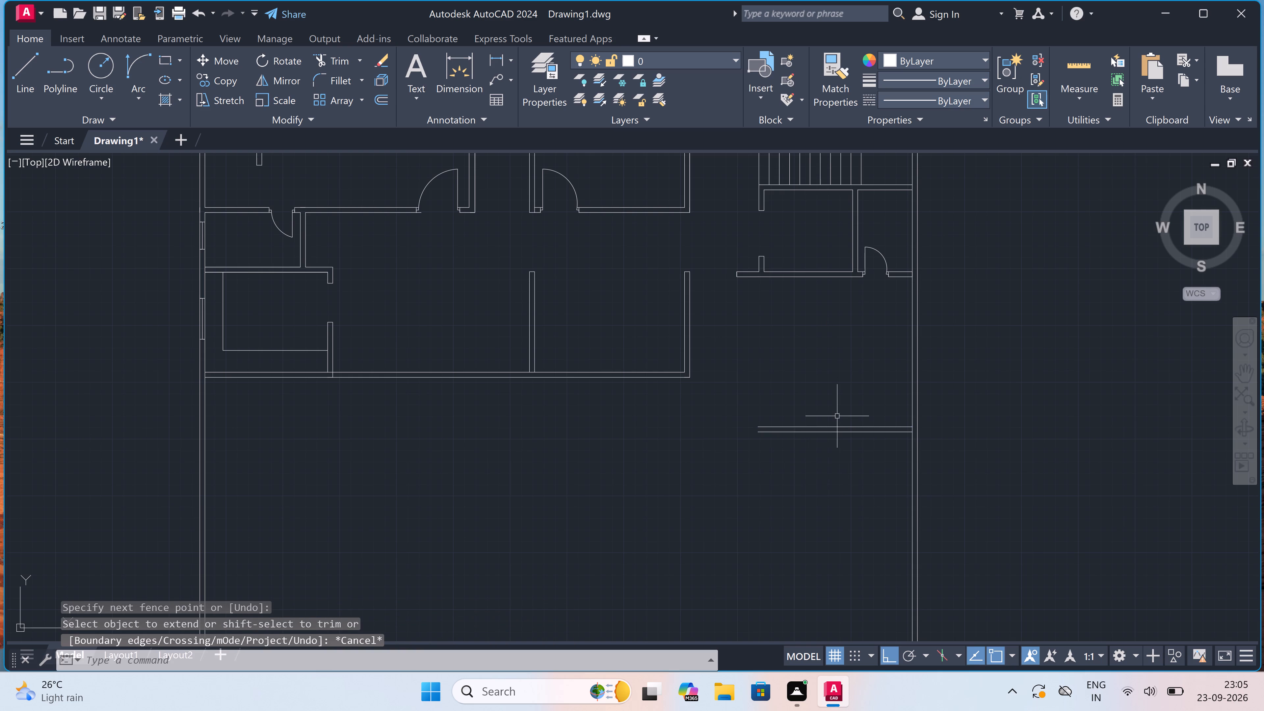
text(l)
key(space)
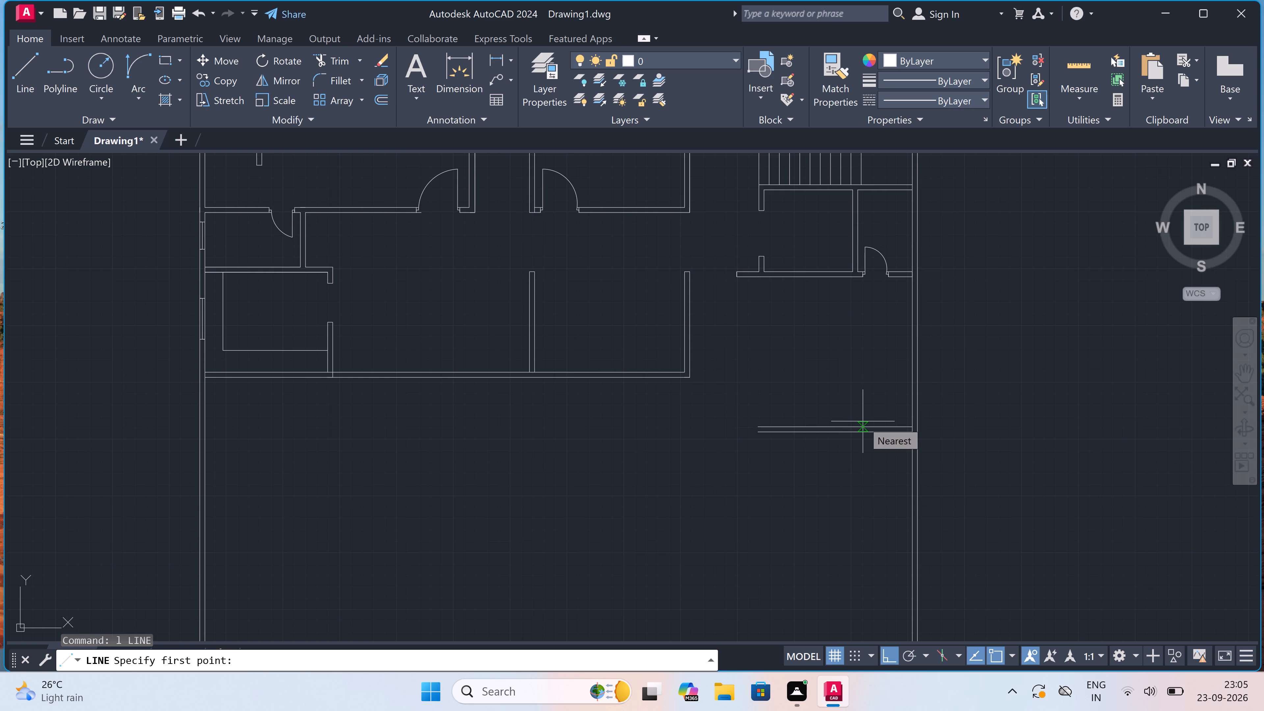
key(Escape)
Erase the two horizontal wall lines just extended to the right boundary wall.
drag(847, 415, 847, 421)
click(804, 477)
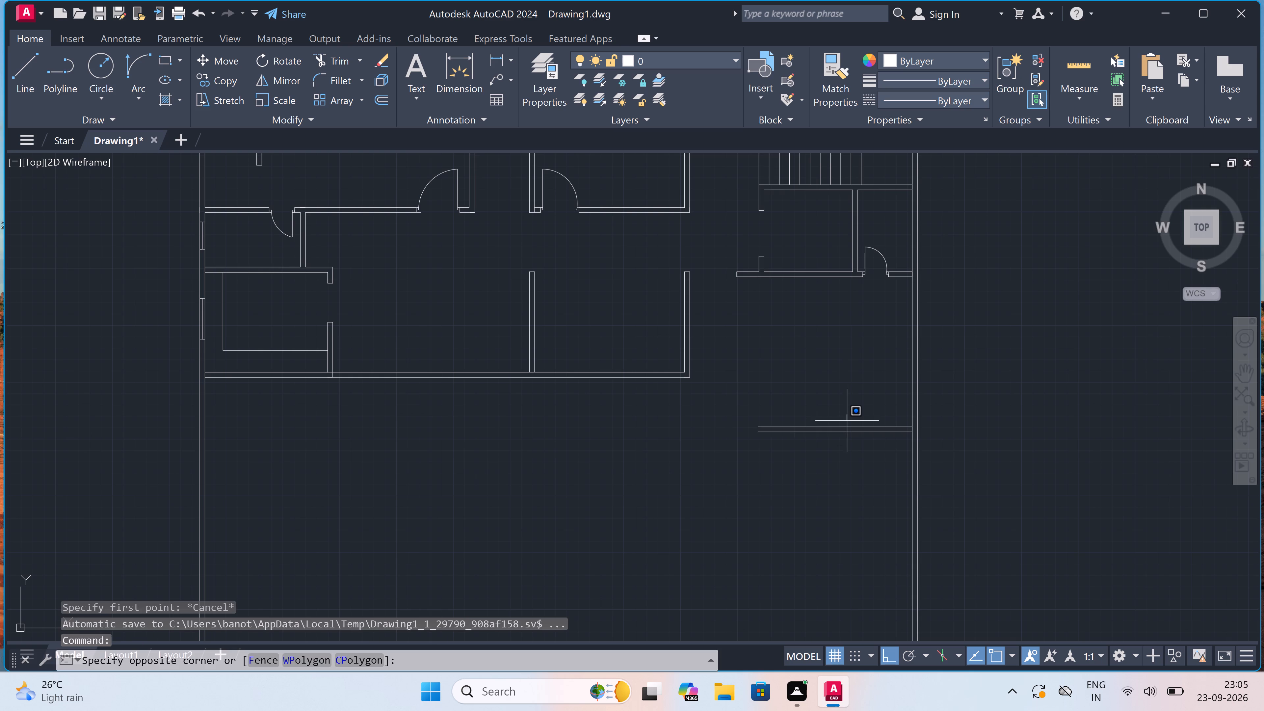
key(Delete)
Examine the second floor plan's lower walls and the open area beside the right boundary.
scroll(800, 475, down, 2)
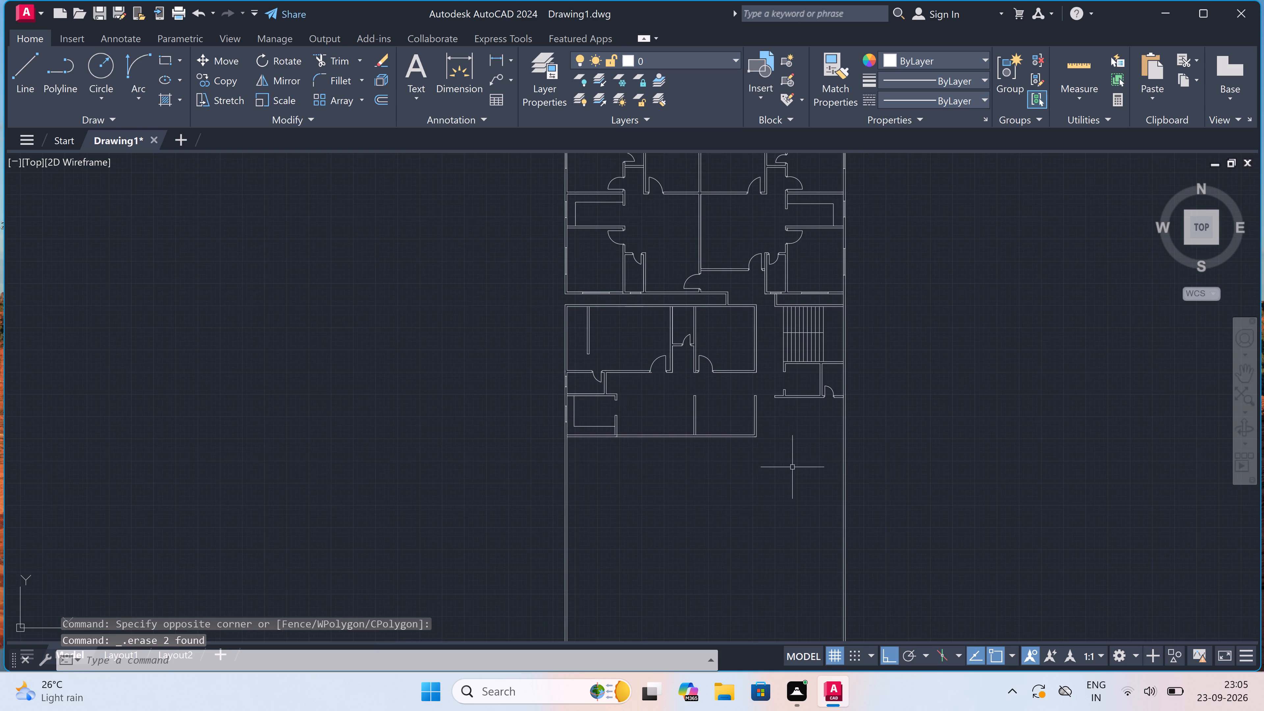
scroll(760, 449, up, 2)
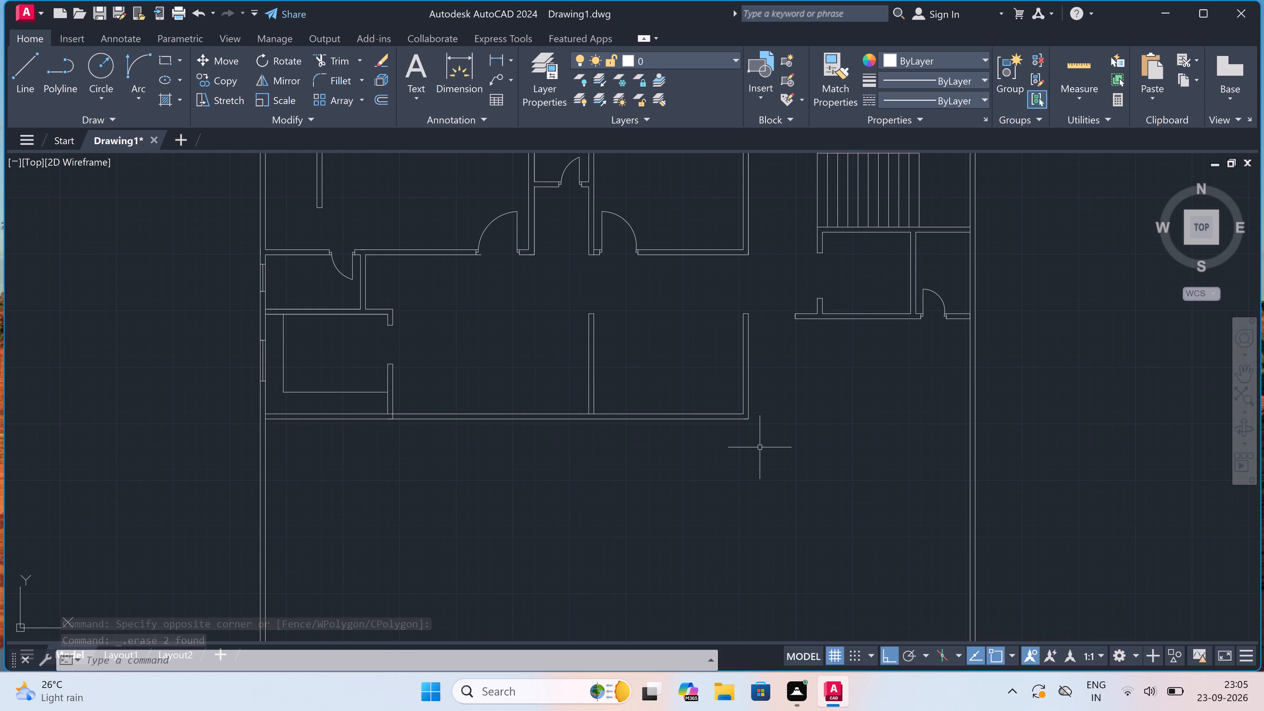
scroll(760, 447, up, 1)
scroll(760, 447, down, 3)
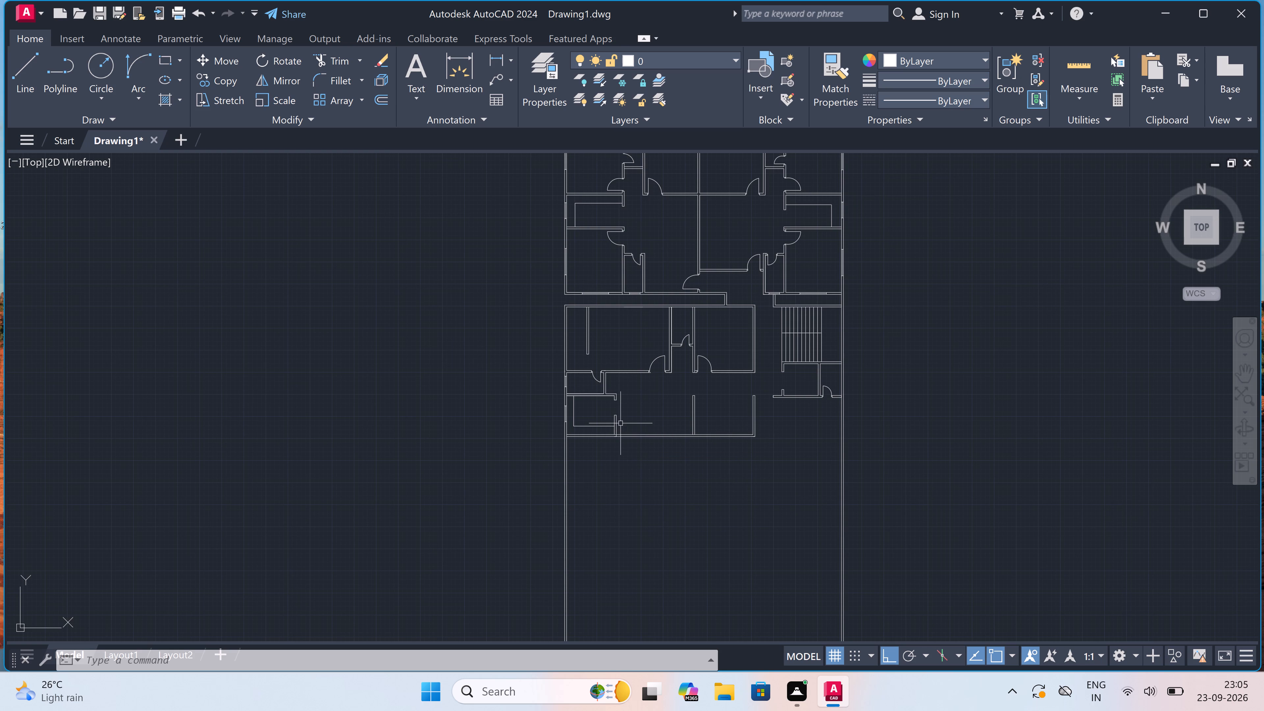
scroll(620, 423, up, 1)
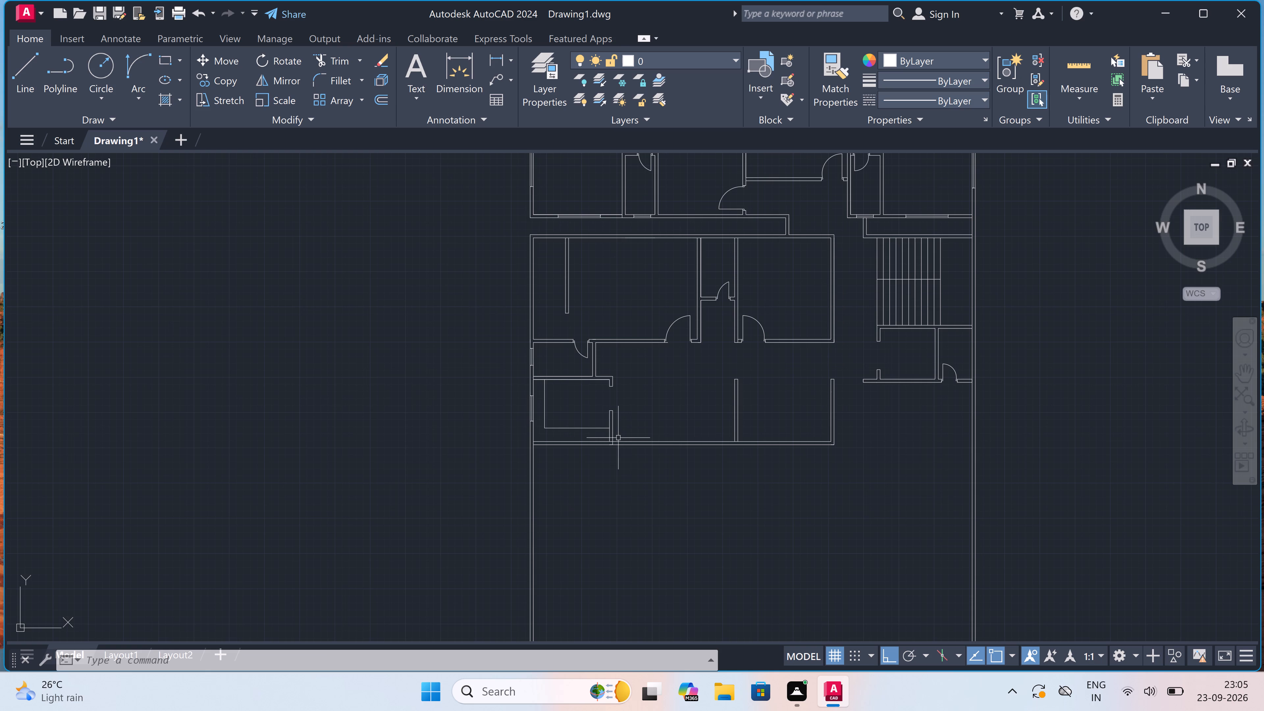
scroll(618, 438, down, 1)
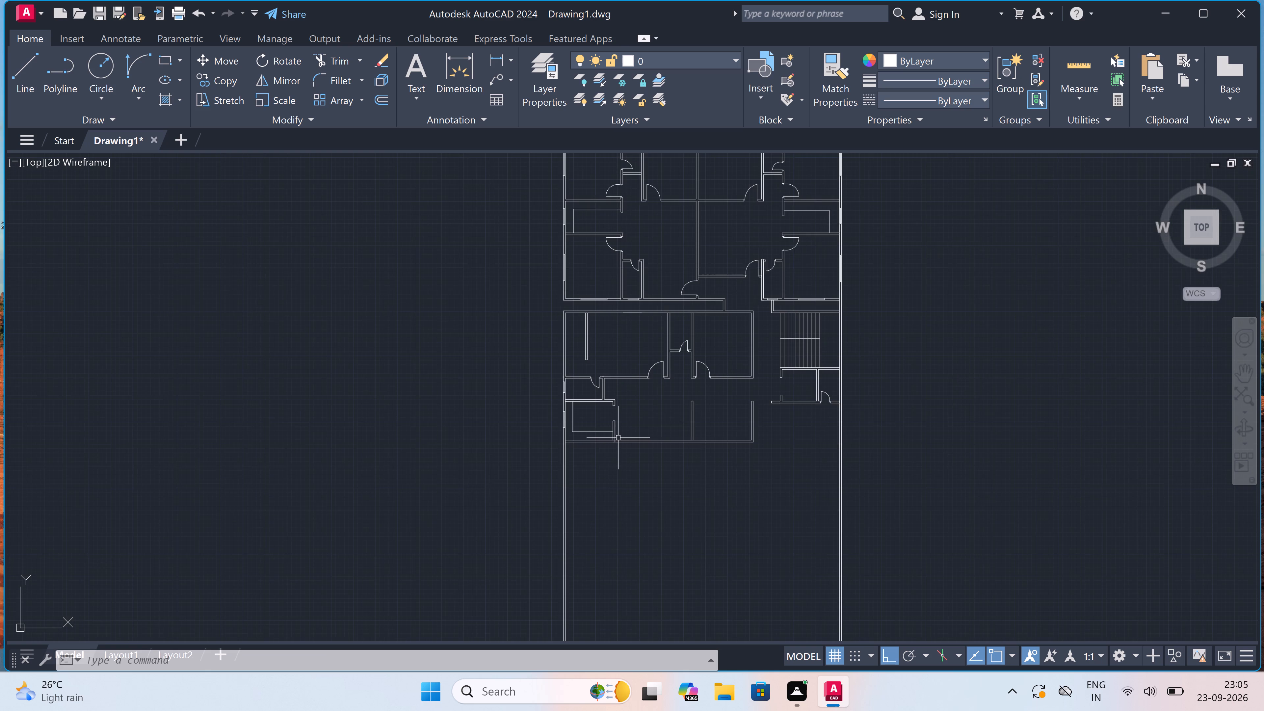
Extend the bottom wall's lower line to the left outer boundary line, and the lower line beside the small room's door to the right one.
scroll(618, 438, up, 1)
scroll(553, 473, up, 2)
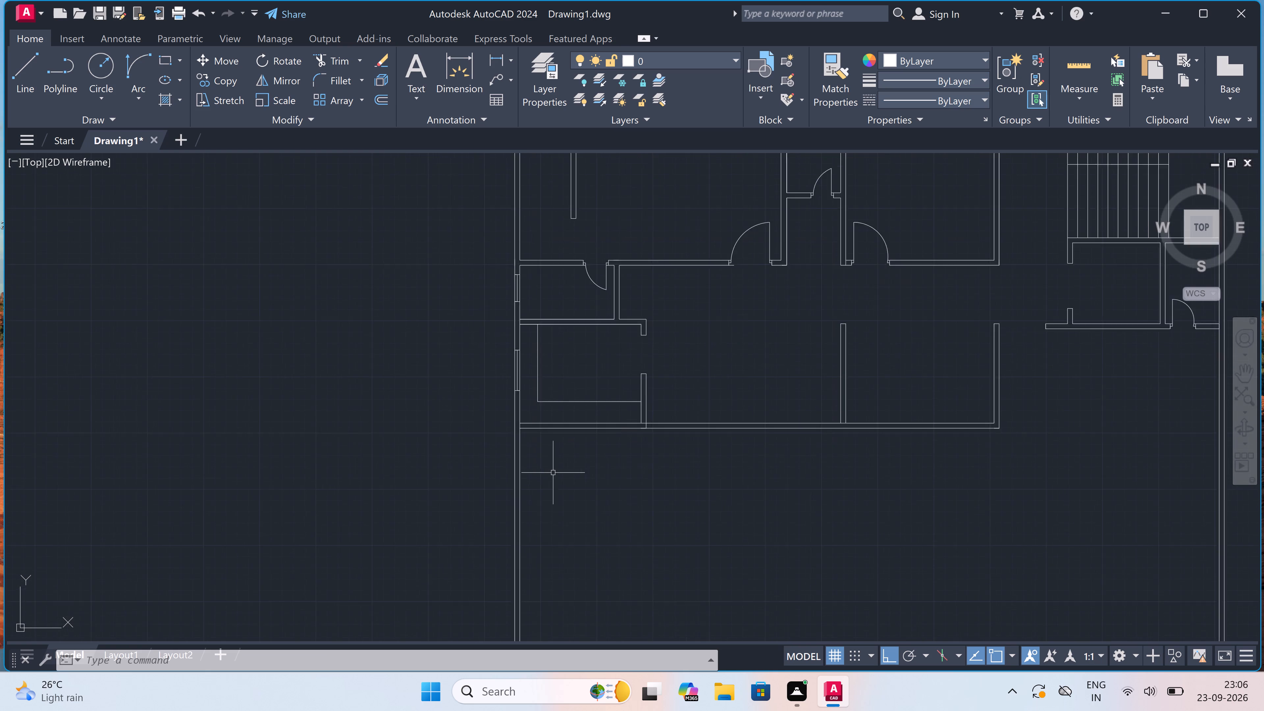
text(ex)
key(space)
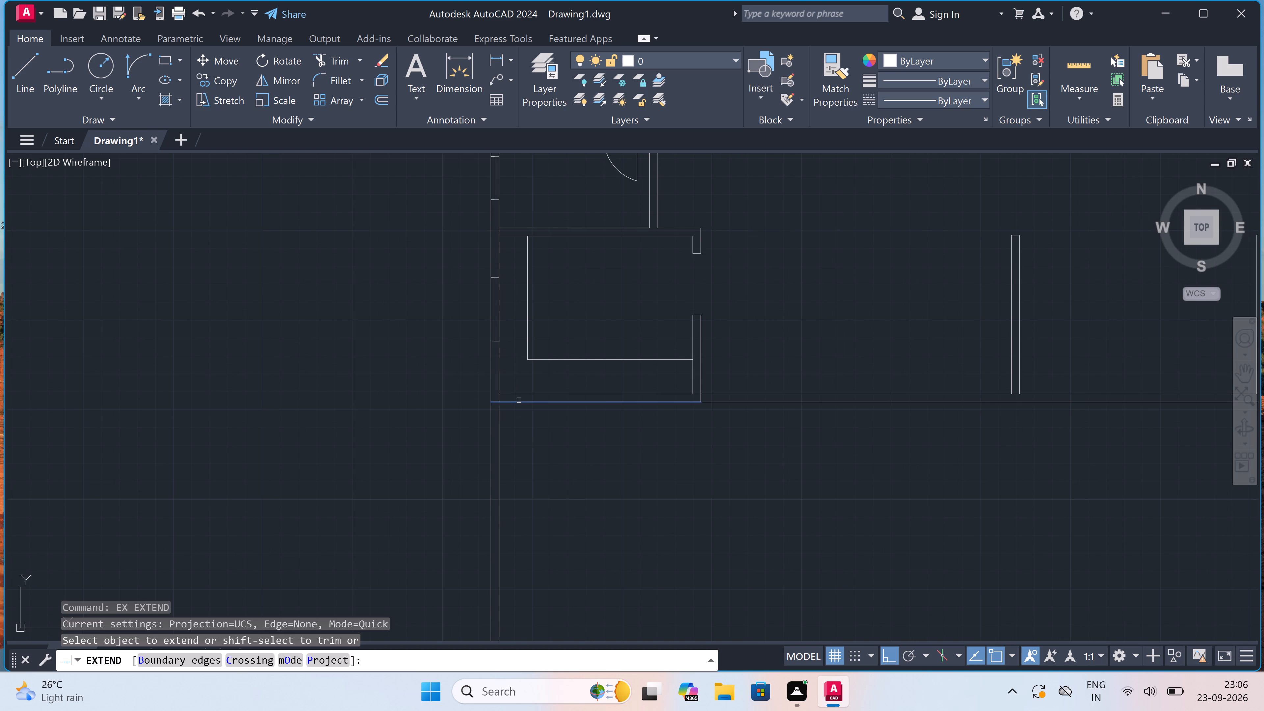
click(514, 404)
scroll(514, 404, down, 2)
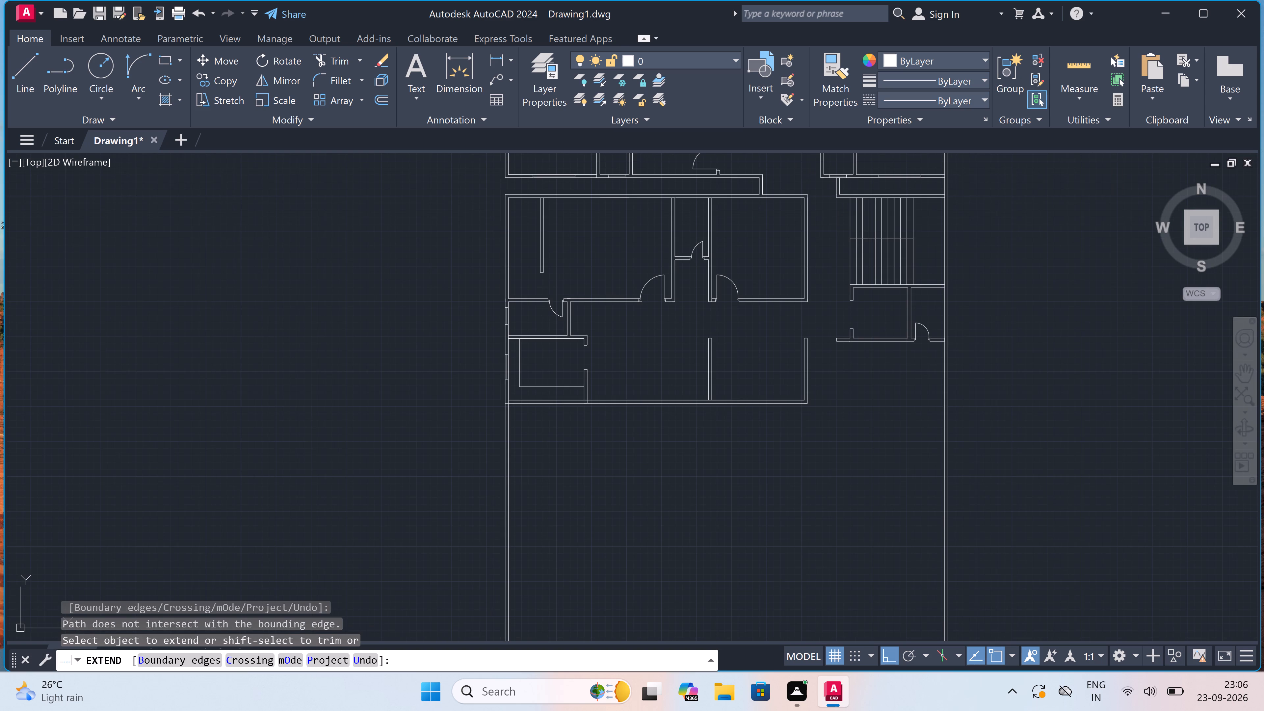
scroll(932, 329, up, 2)
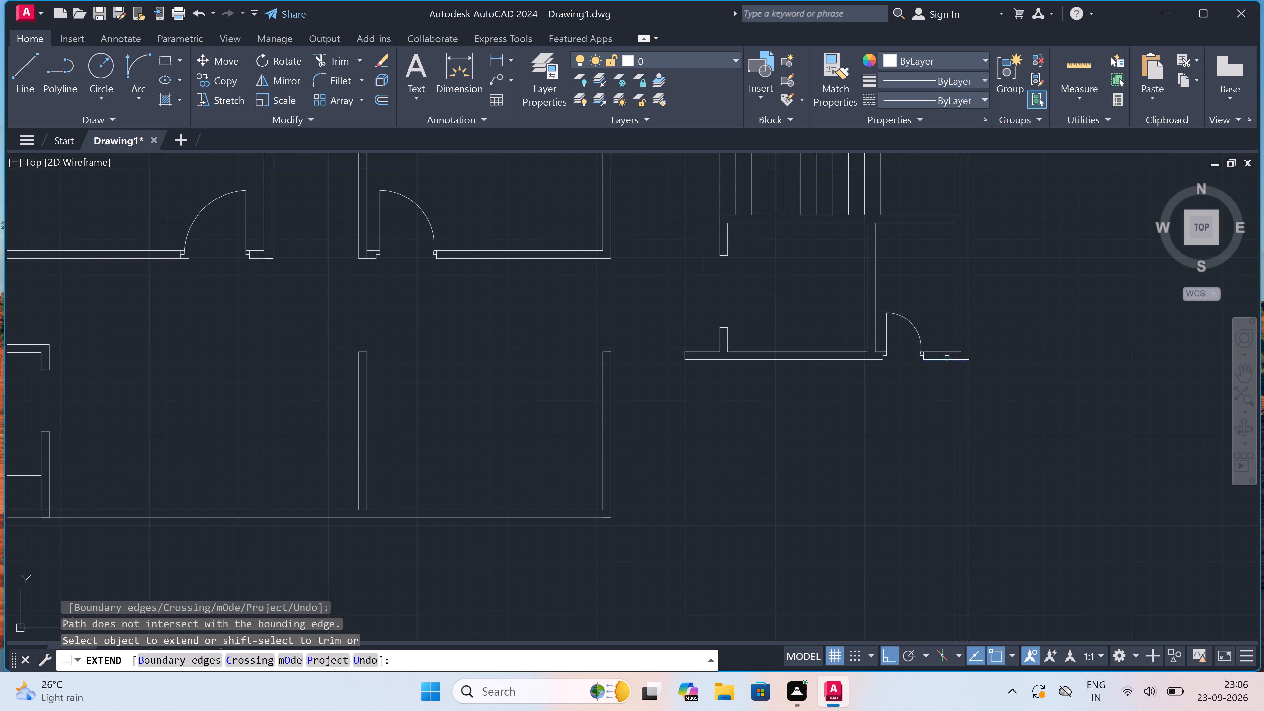
click(947, 358)
key(Escape)
scroll(733, 450, down, 2)
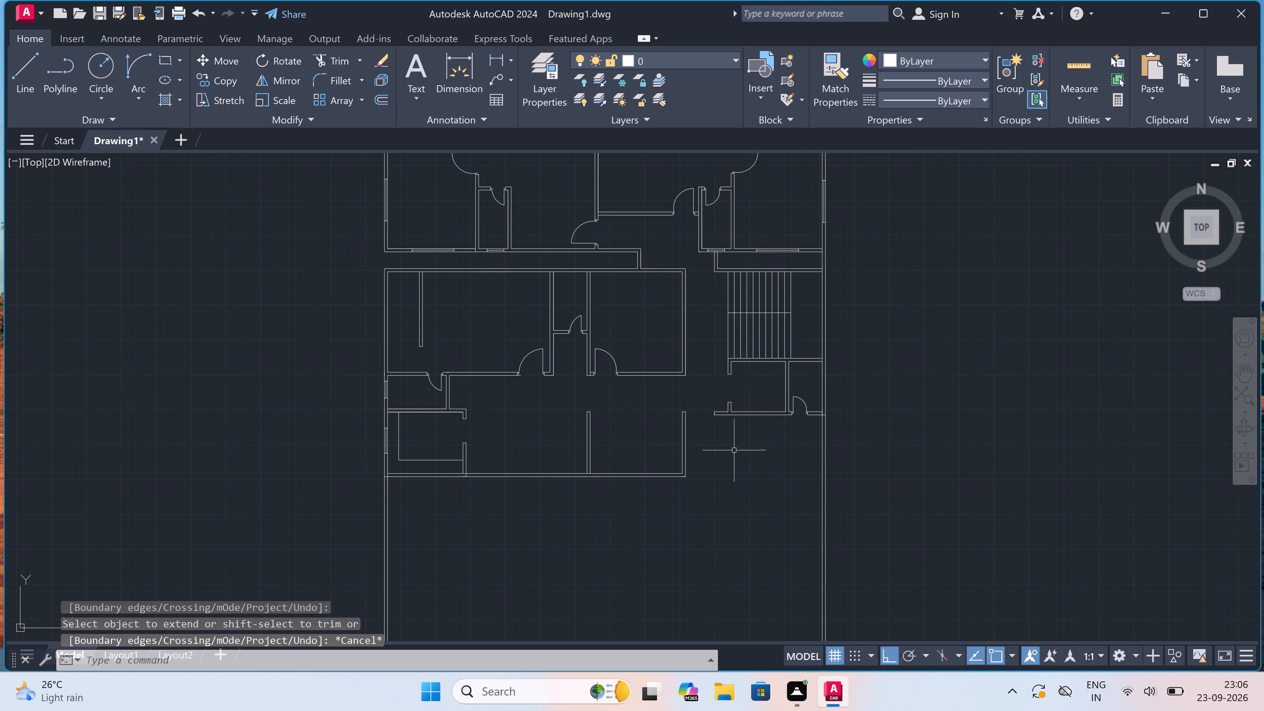
scroll(792, 462, up, 2)
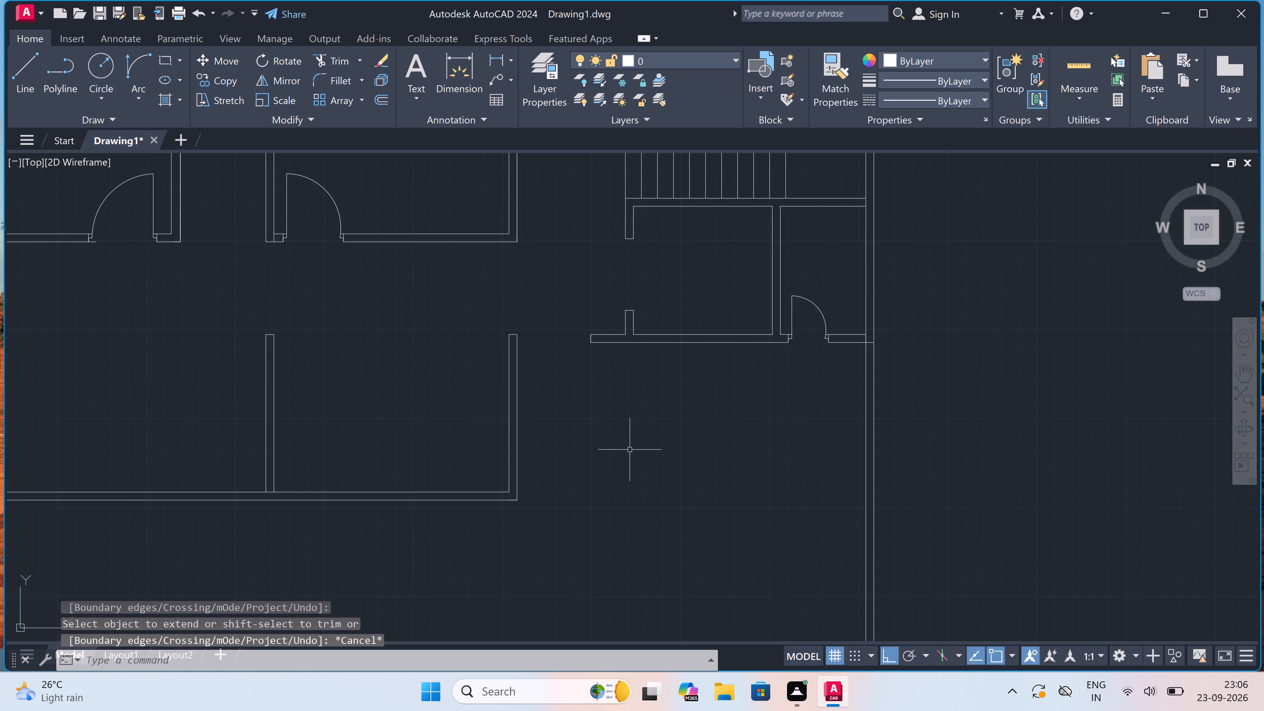
key(space)
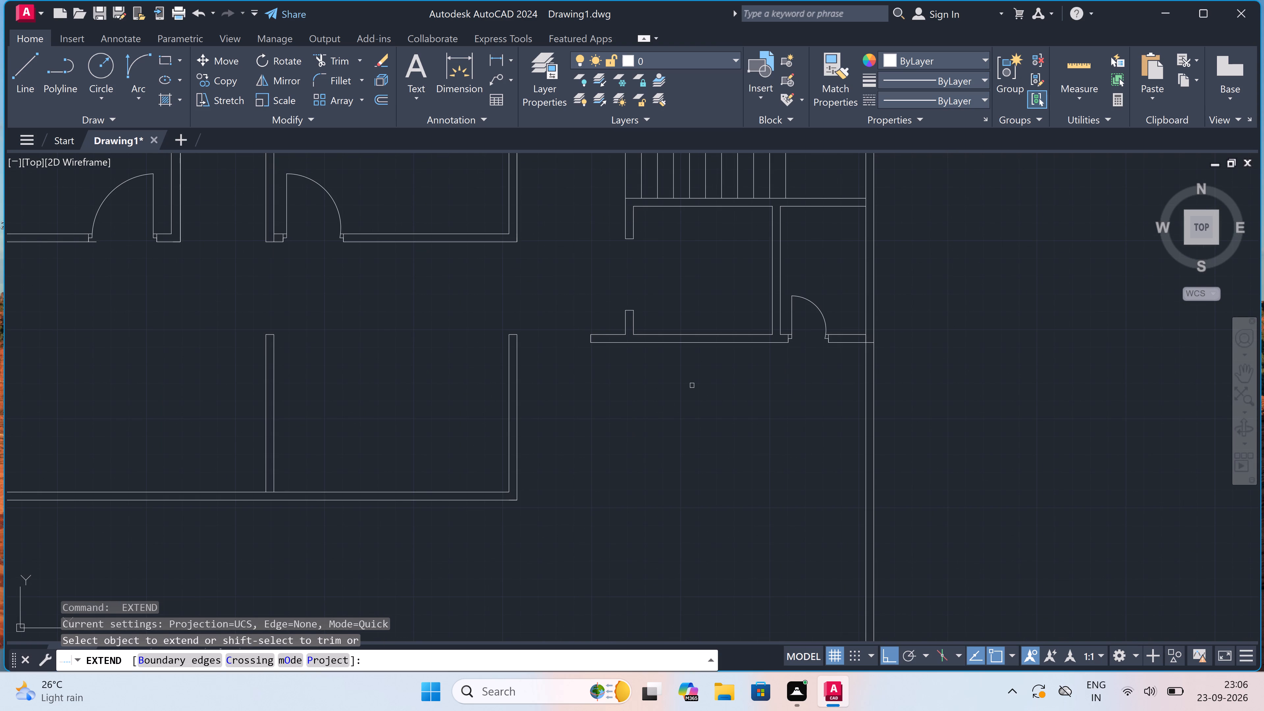
key(Escape)
Draw a 4.5" thick wall outline from the plan's lower-right corner to the outer right boundary line and back to the corner wall.
text(l)
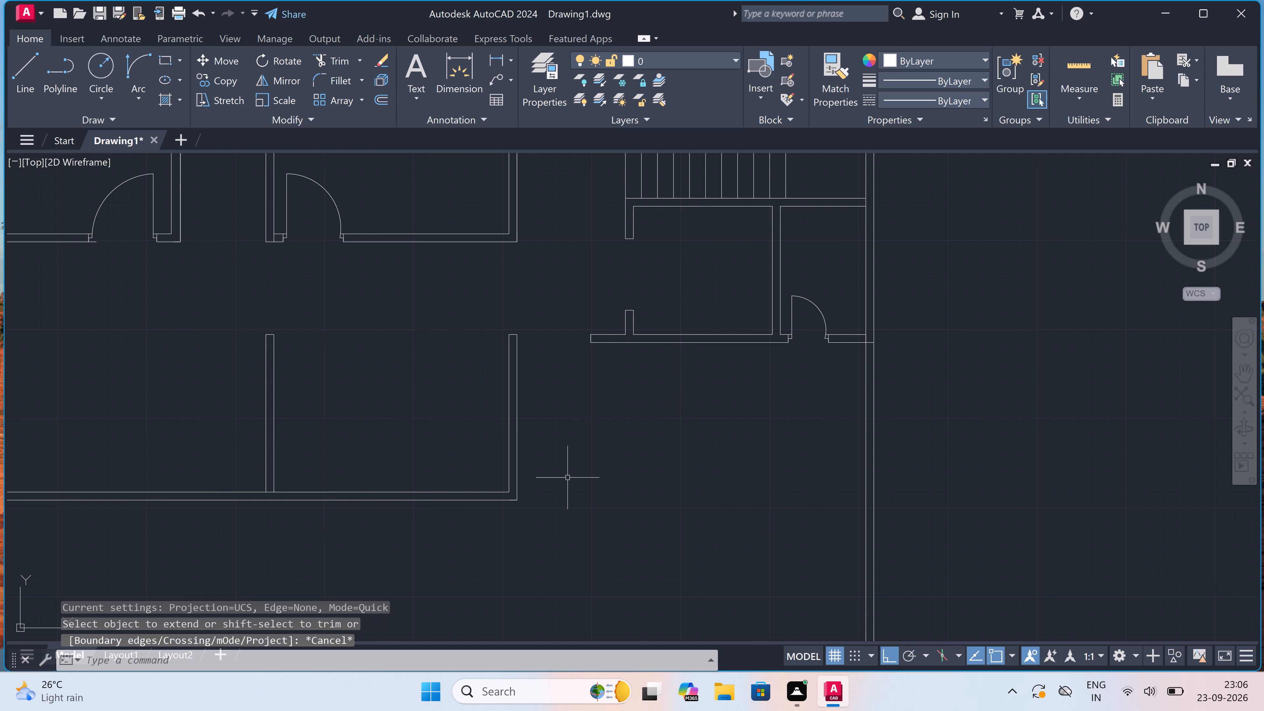
key(space)
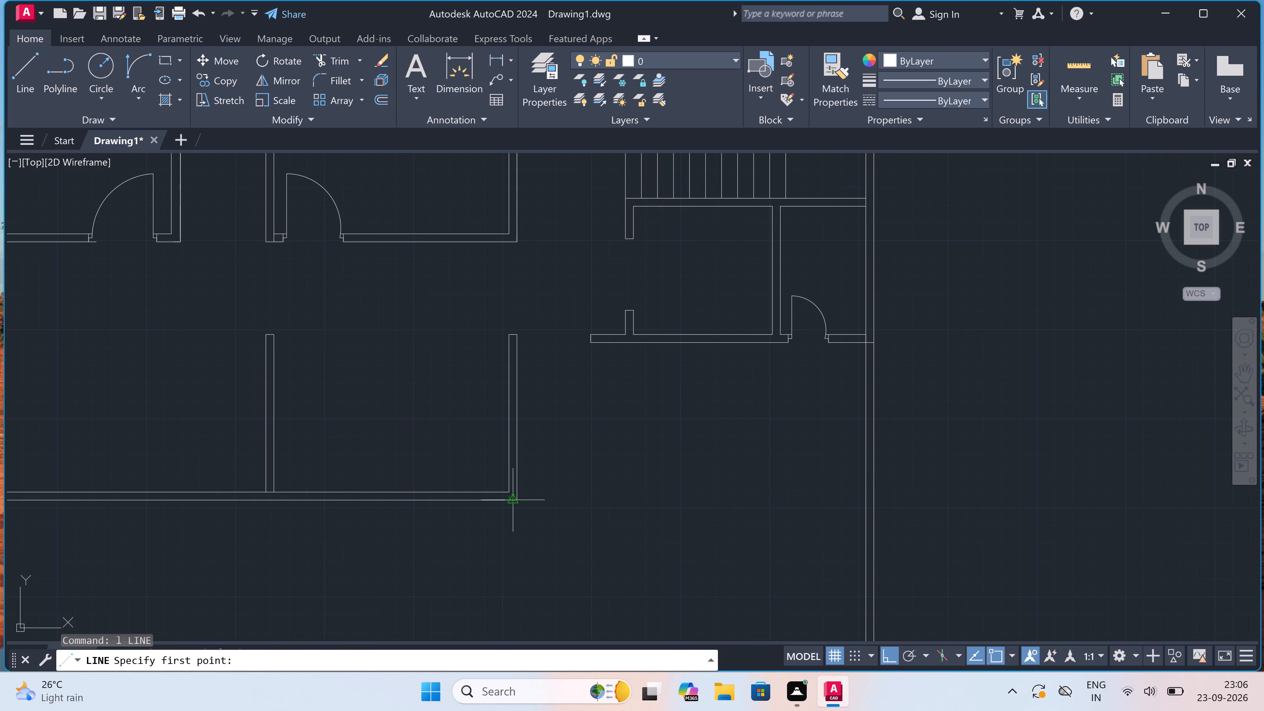
drag(514, 499, 530, 501)
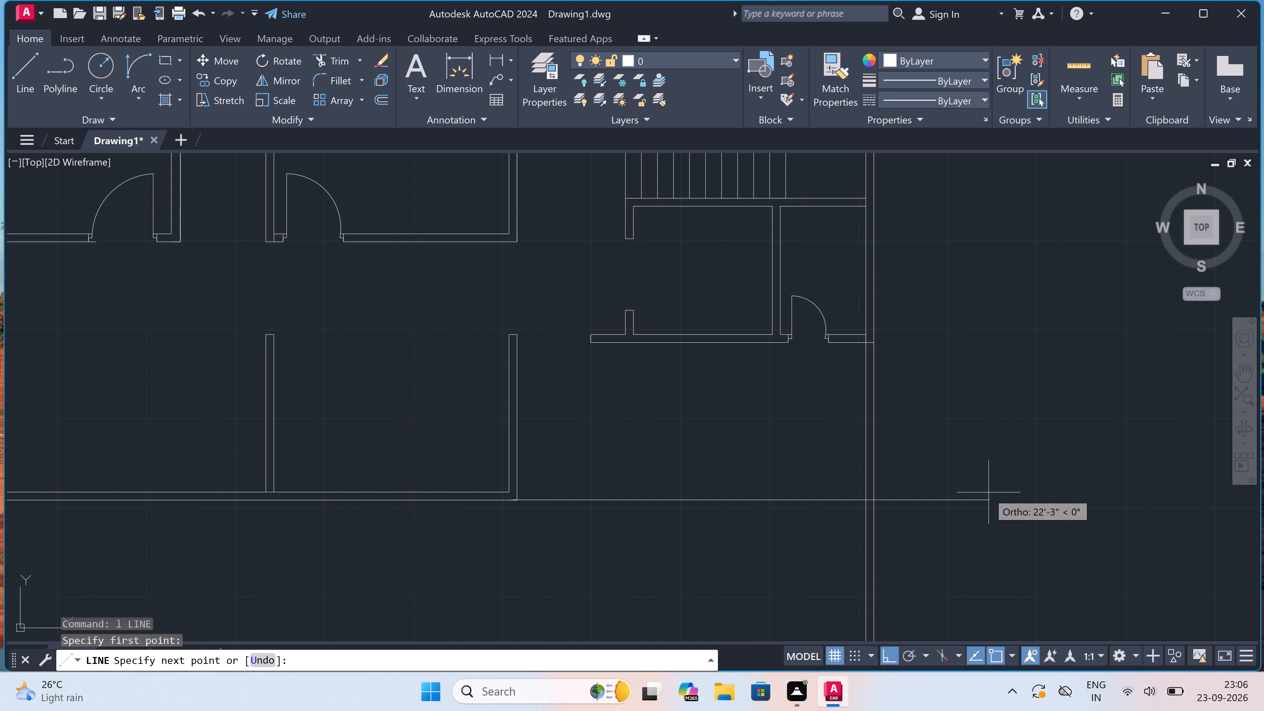
click(874, 501)
key(3)
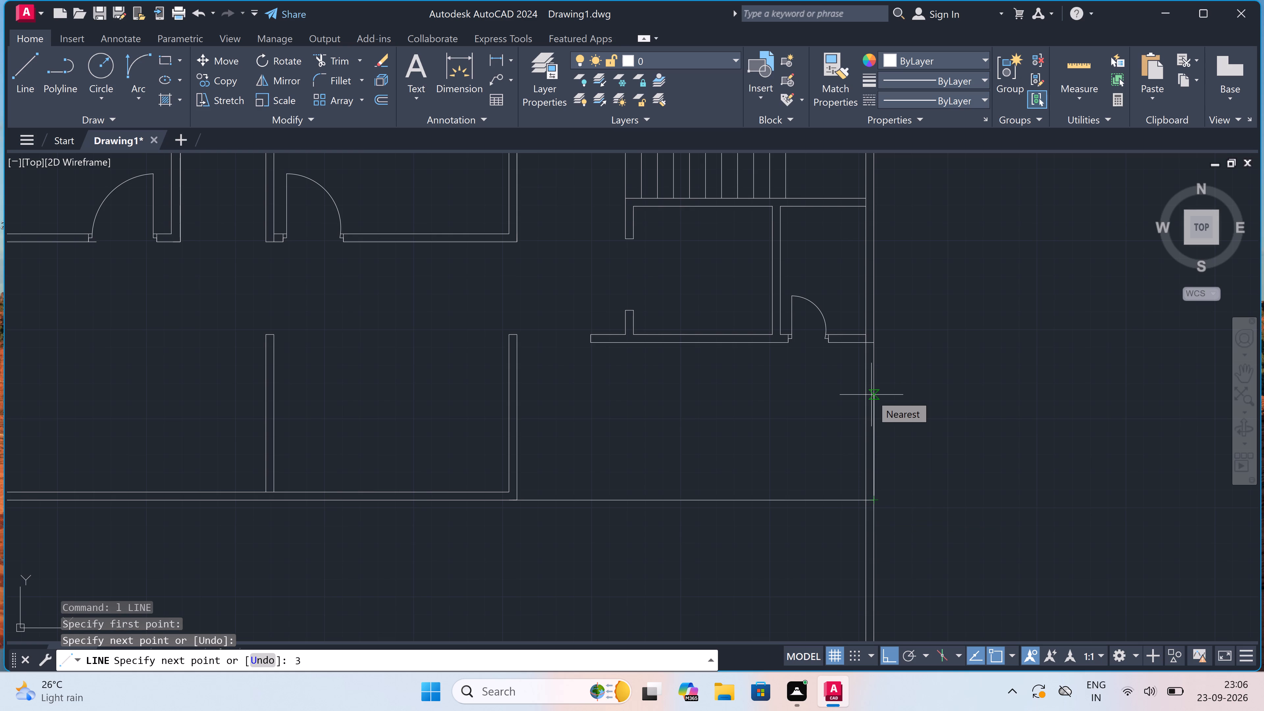
key(BackSpace)
text(4")
key(BackSpace)
key(BackSpace)
text(4.5")
key(space)
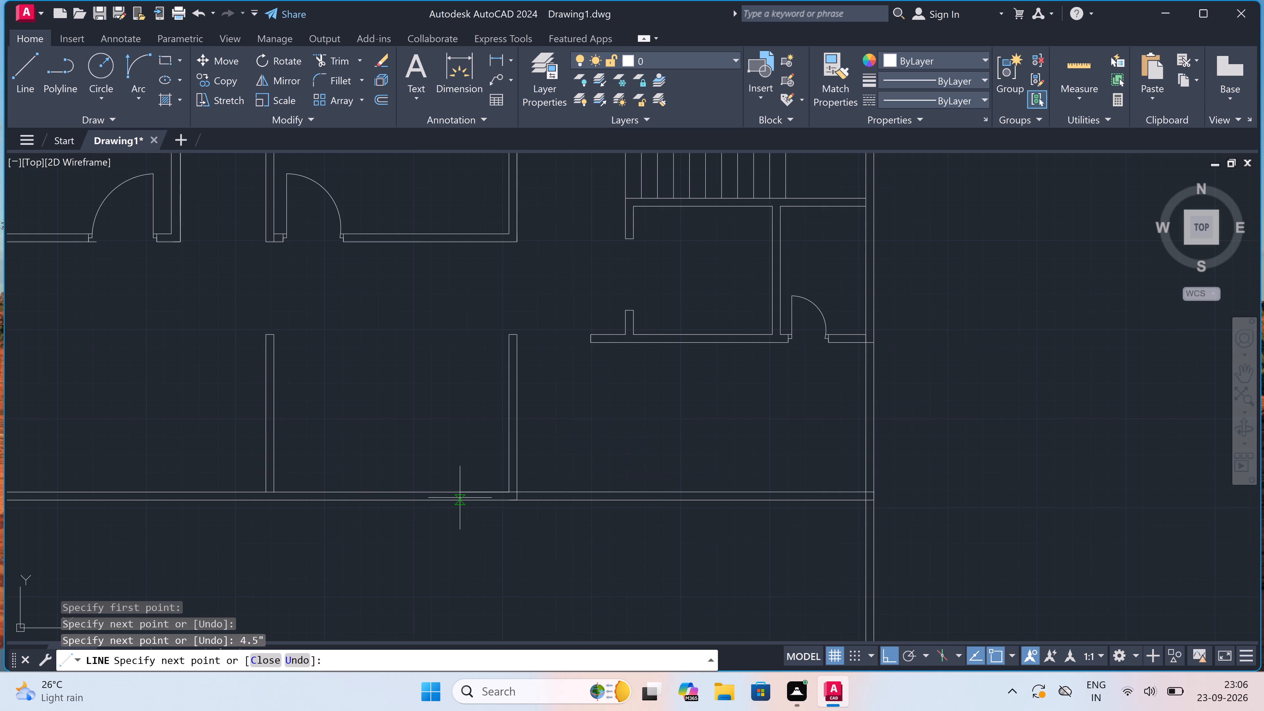
scroll(504, 491, up, 1)
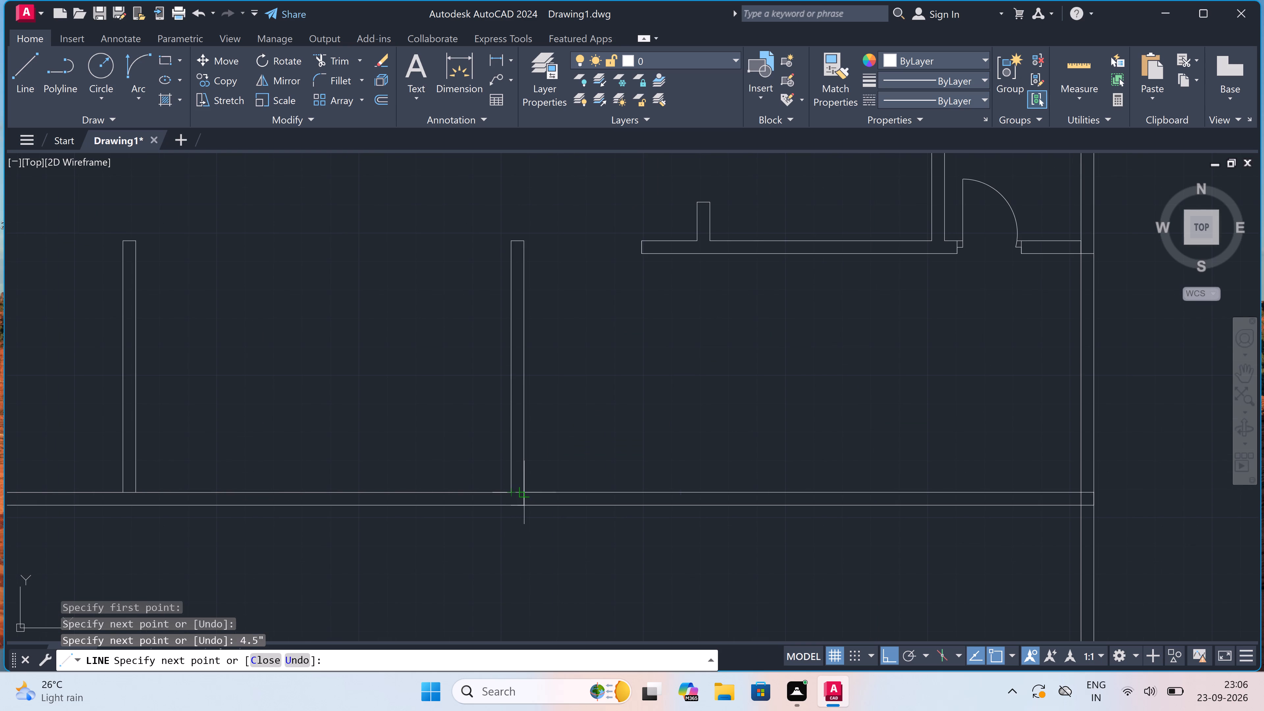
click(522, 494)
key(Escape)
scroll(615, 484, down, 2)
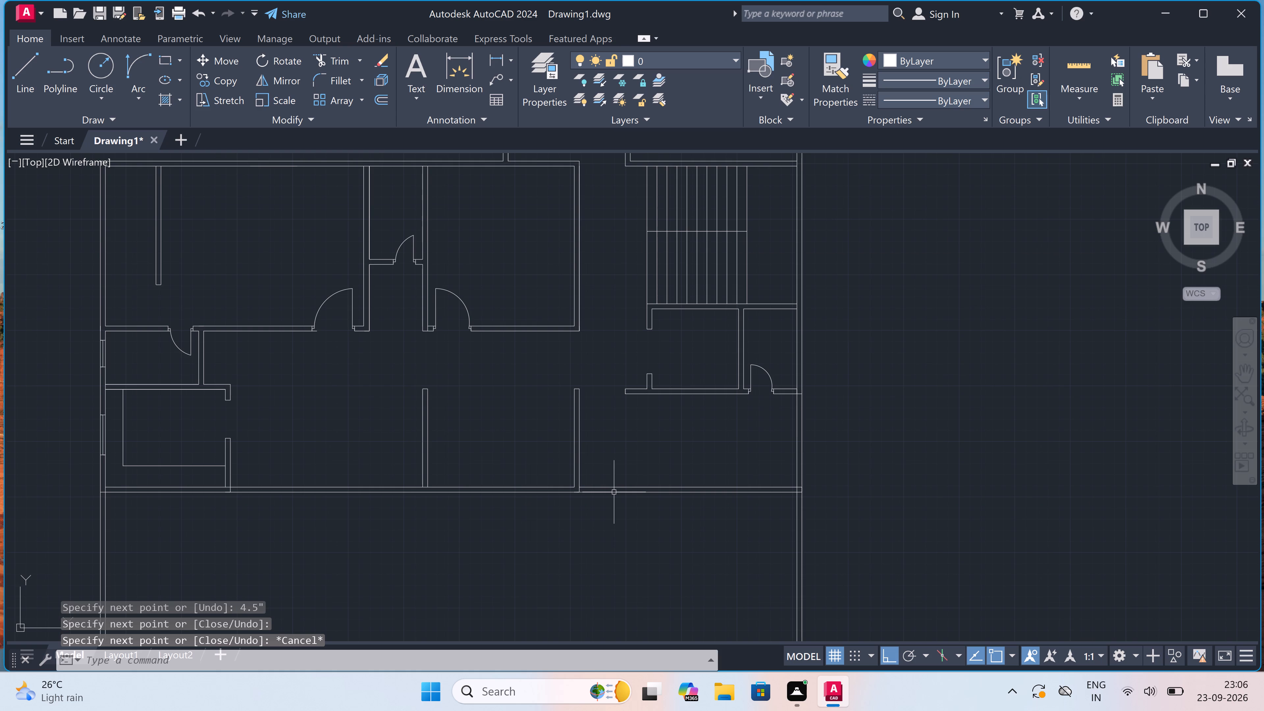
Draw a line across the bottom wall's thickness just right of the corner wall, continuing 3' rightward from its midpoint along the wall.
key(space)
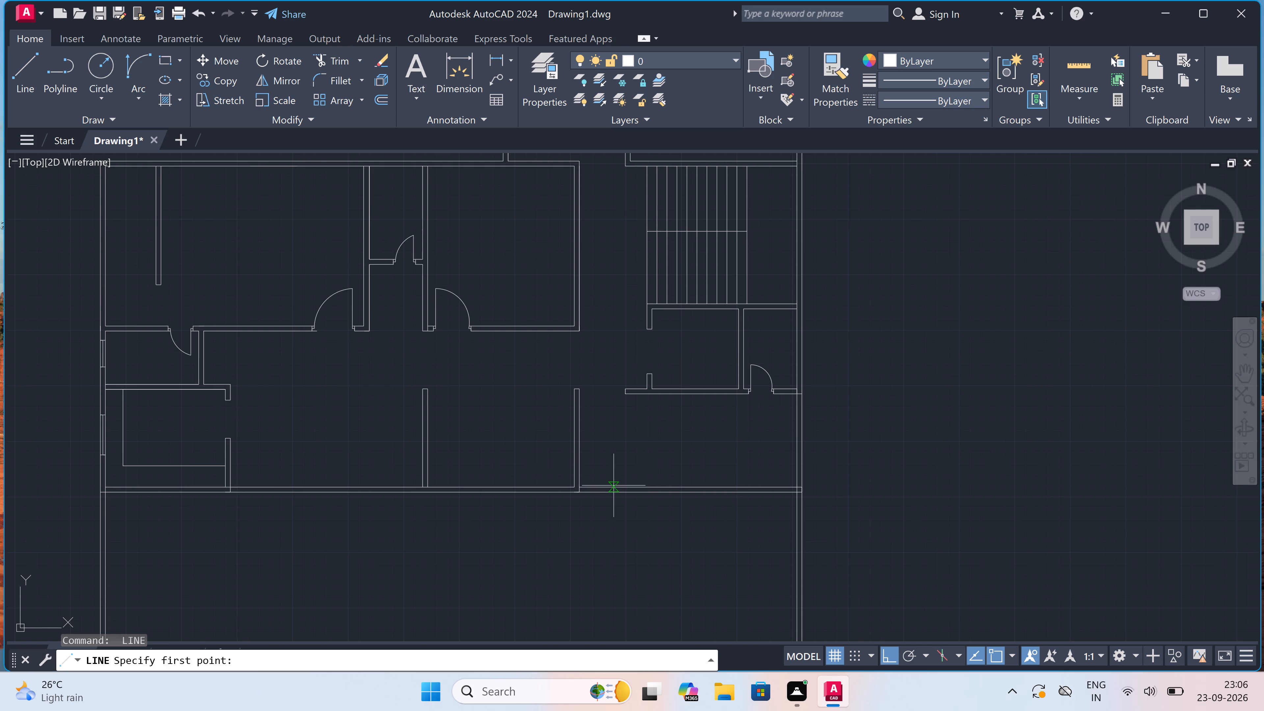
scroll(612, 487, up, 1)
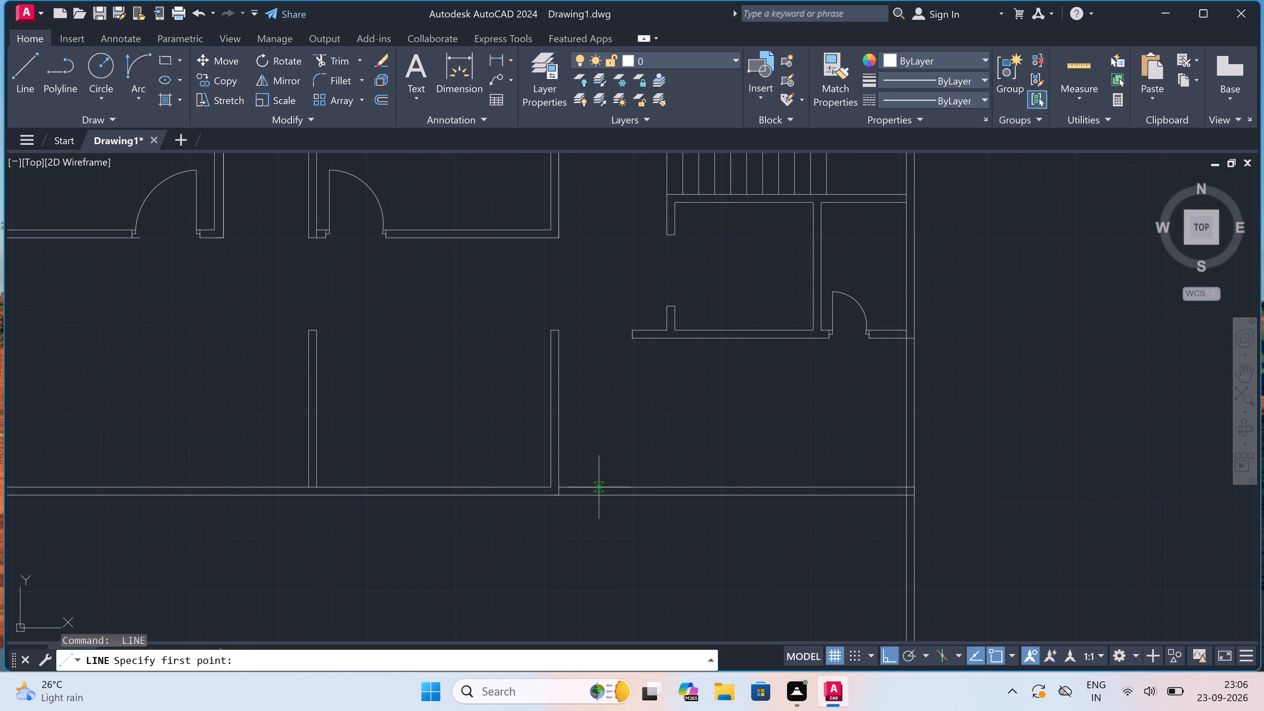
scroll(599, 487, up, 2)
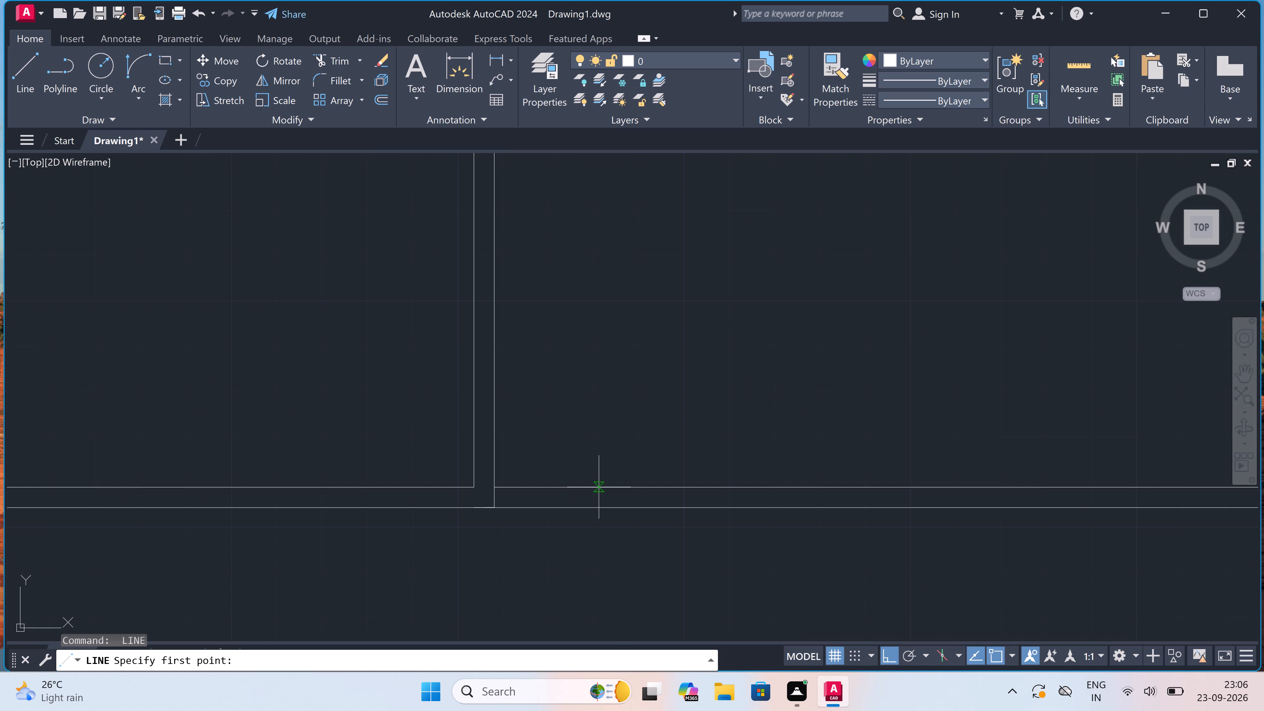
click(593, 489)
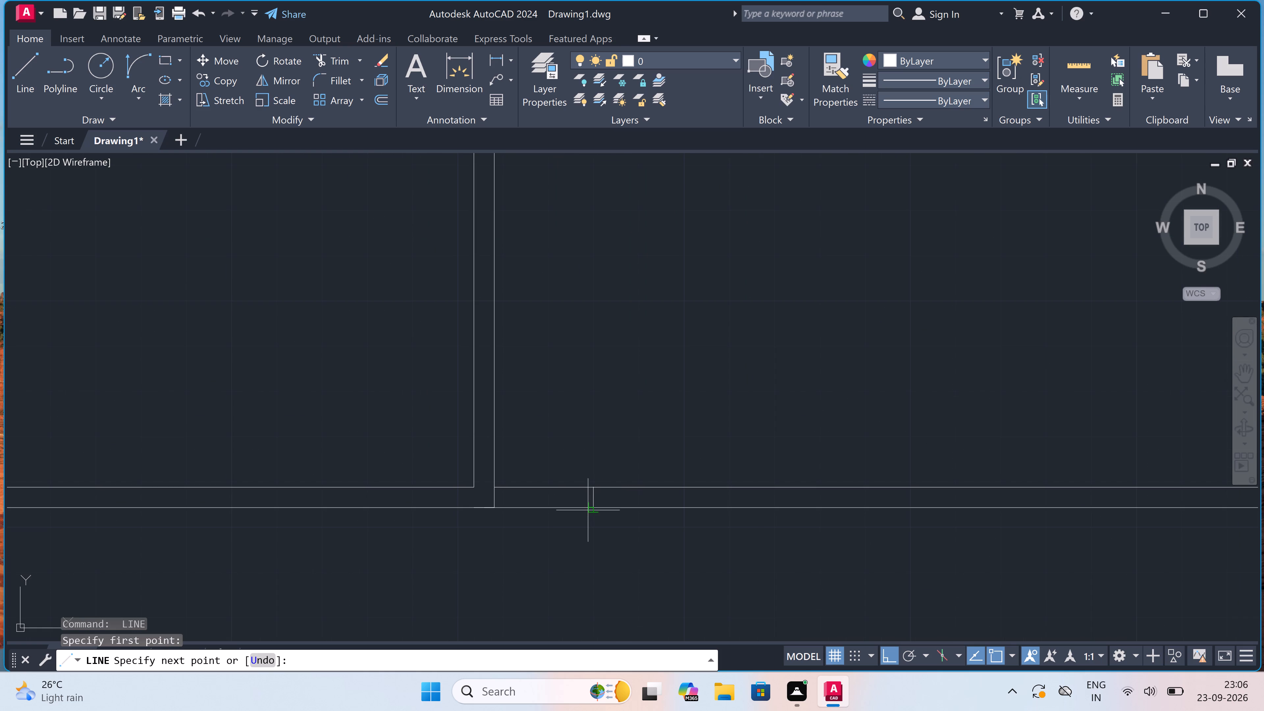
click(589, 509)
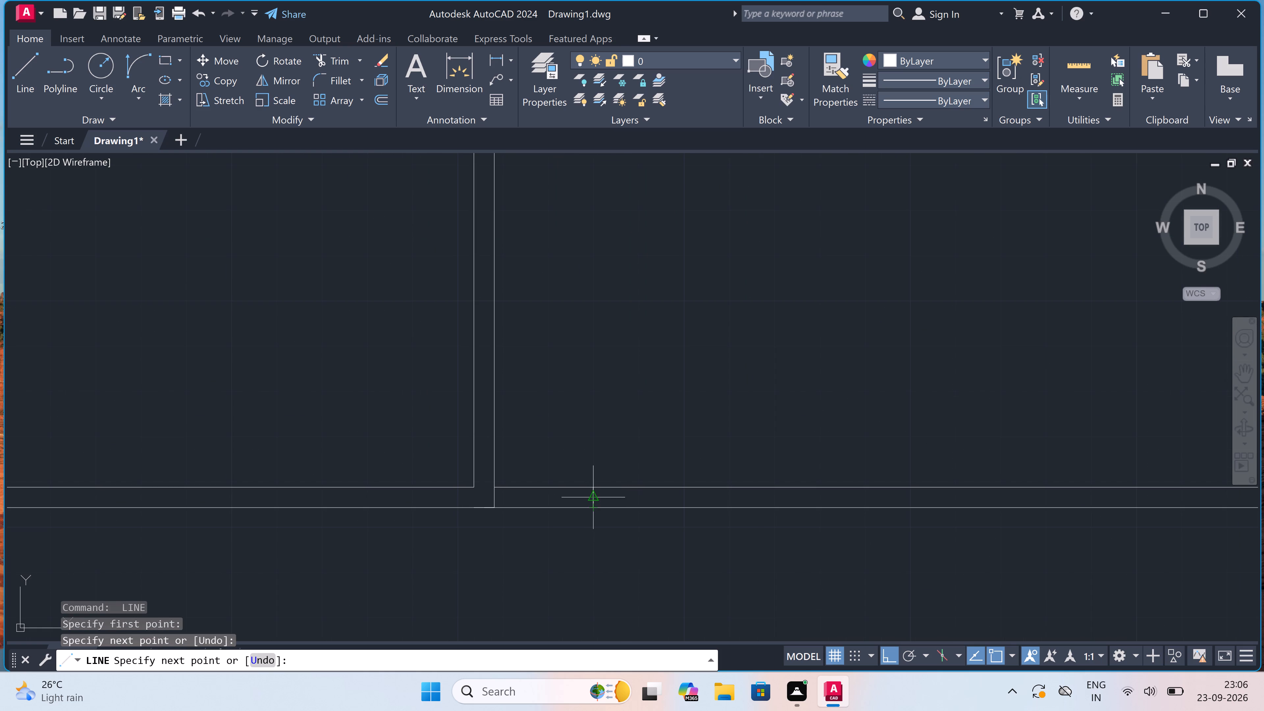
click(589, 499)
text(3')
key(space)
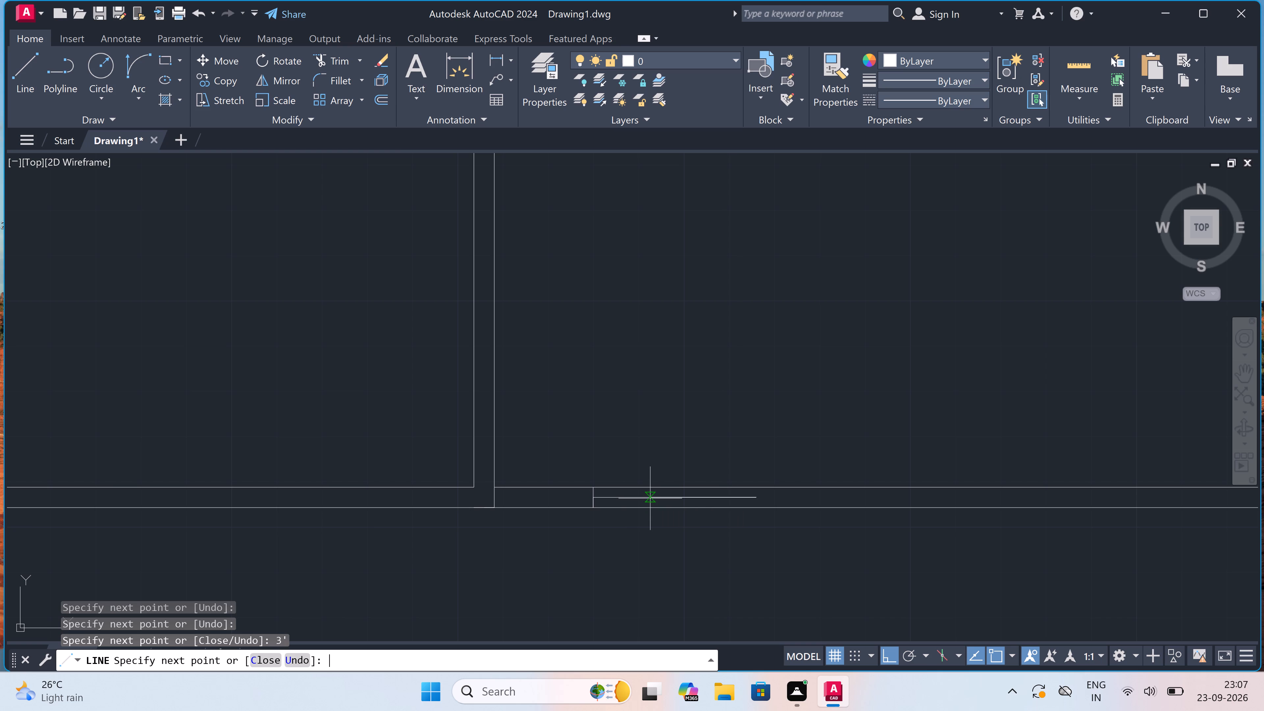
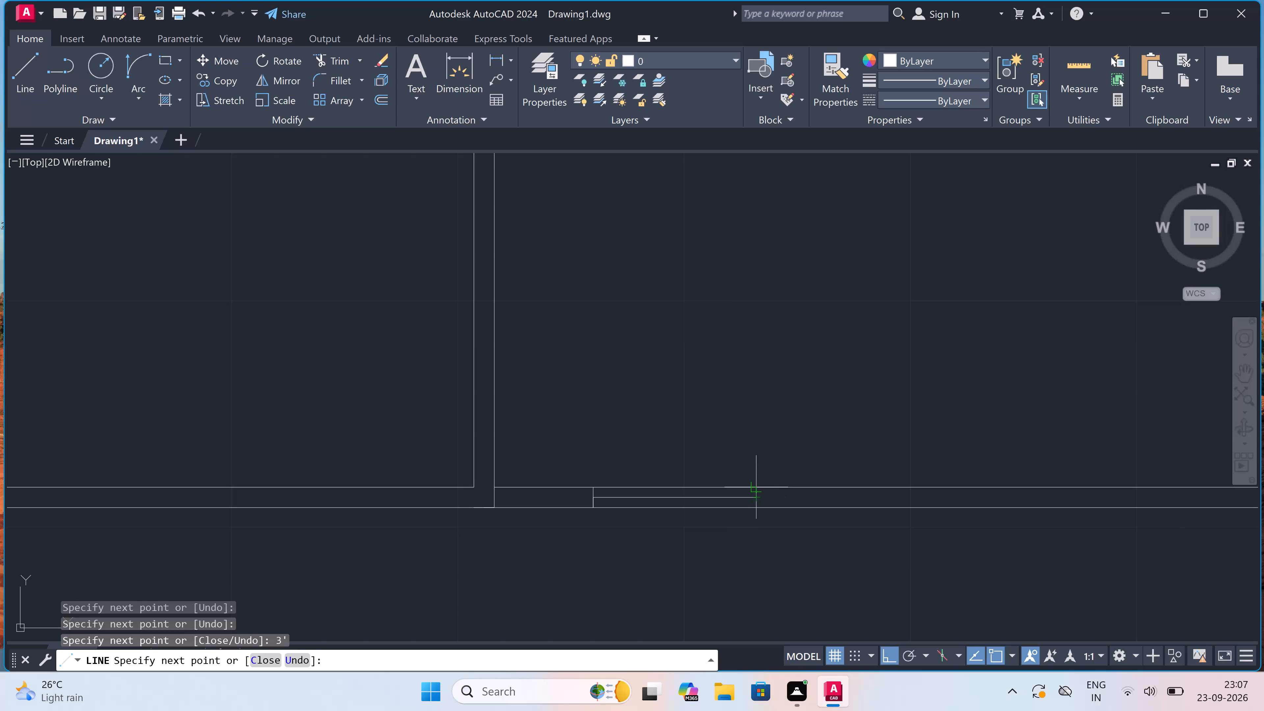
Close the right end of the 3' window with a line to the bottom wall's lower line.
click(759, 503)
key(Escape)
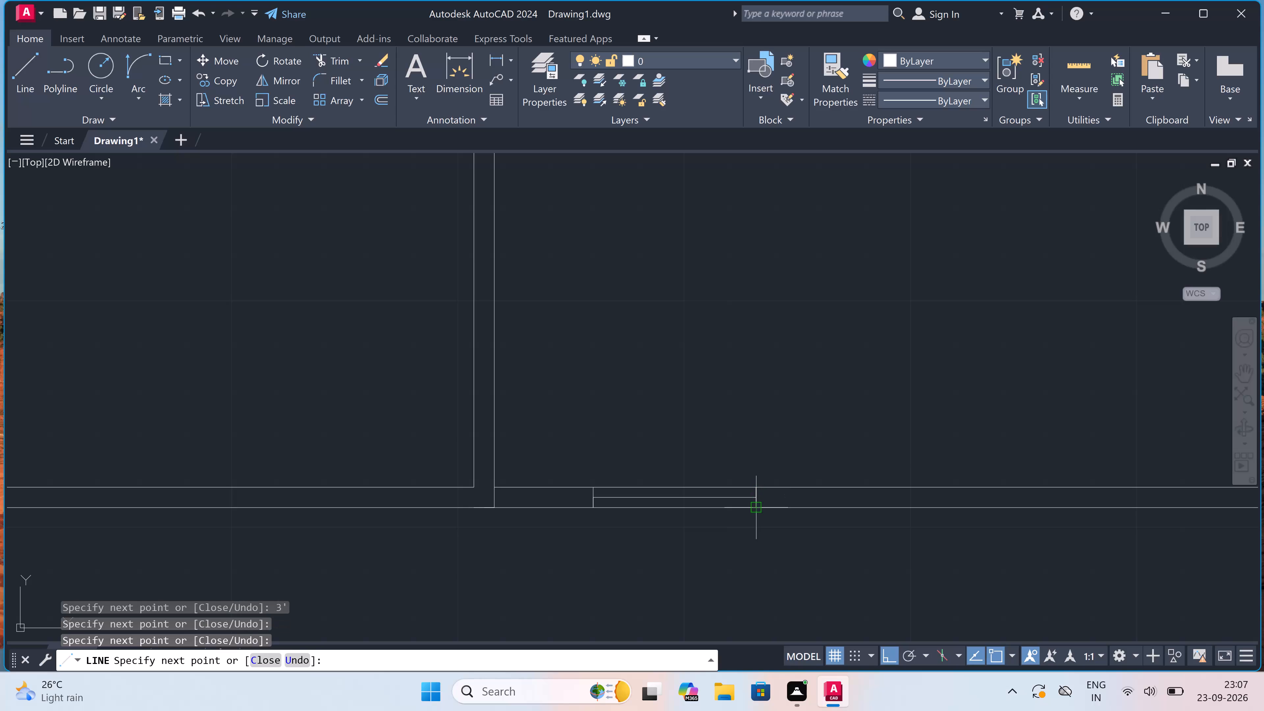
Draw a second 3' window in the bottom wall near the right boundary, with a midline and end lines across the wall's thickness.
scroll(598, 508, down, 3)
scroll(699, 497, up, 2)
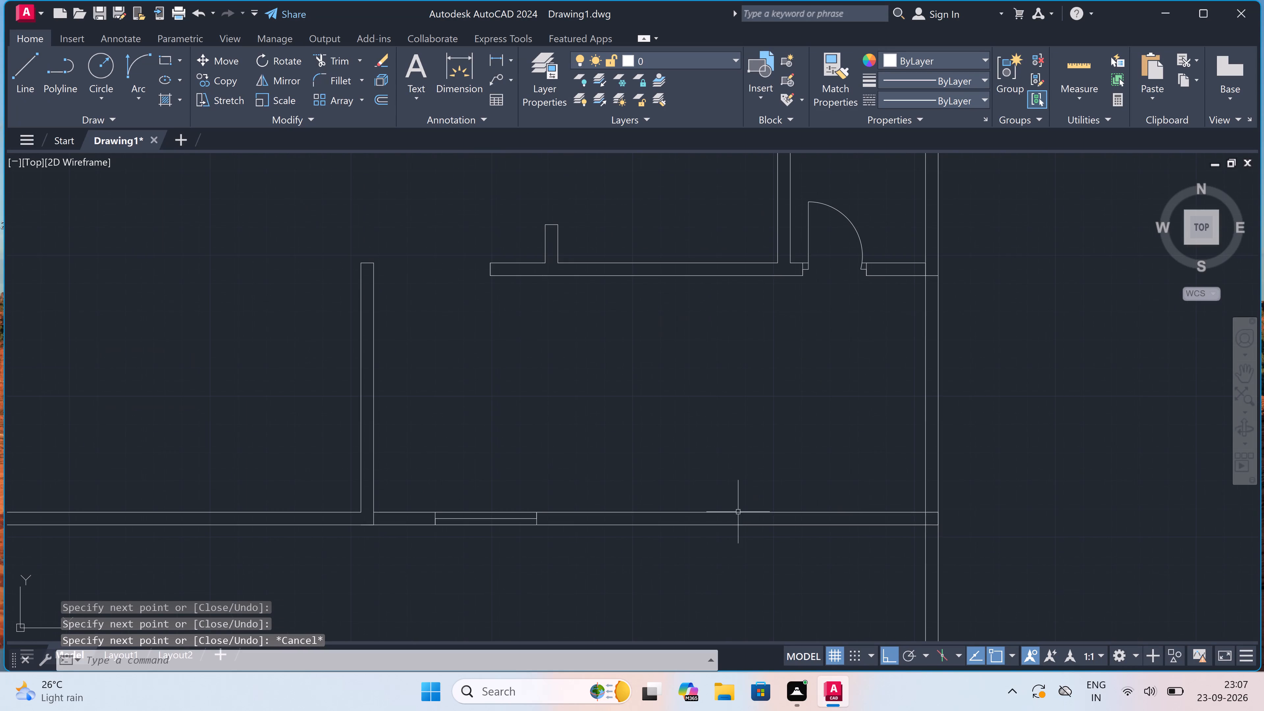
key(space)
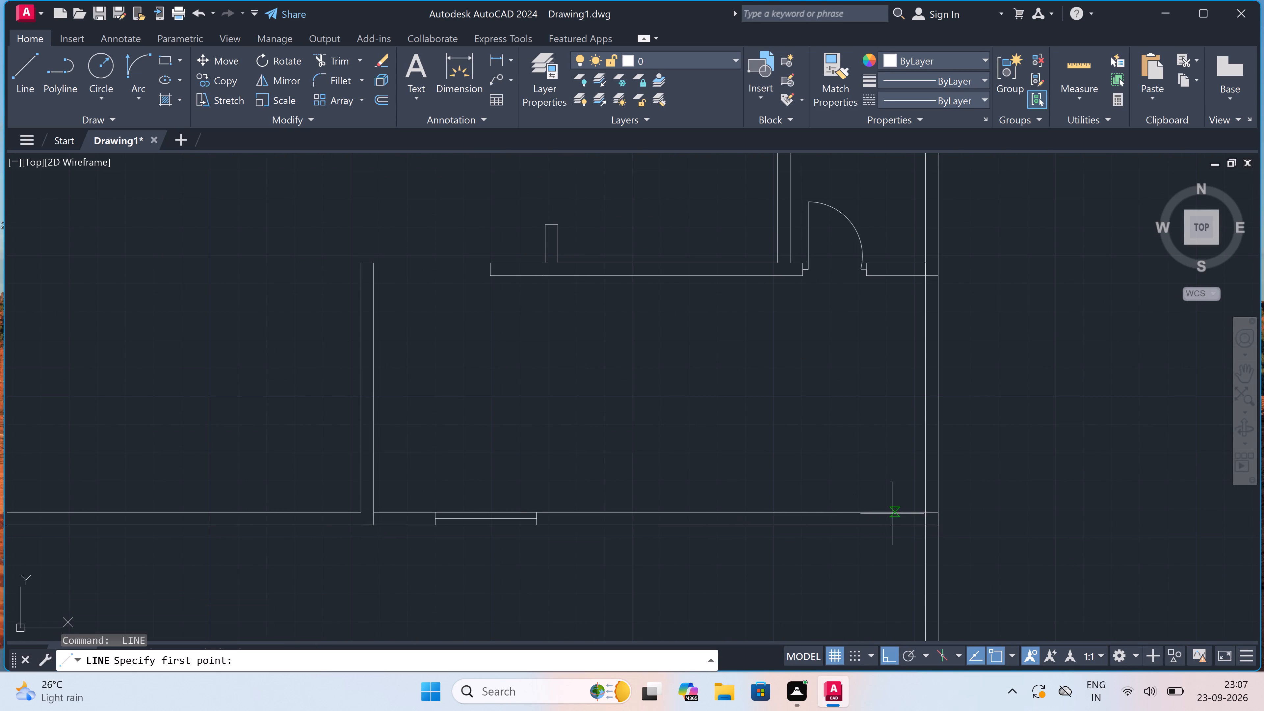
click(890, 513)
click(885, 525)
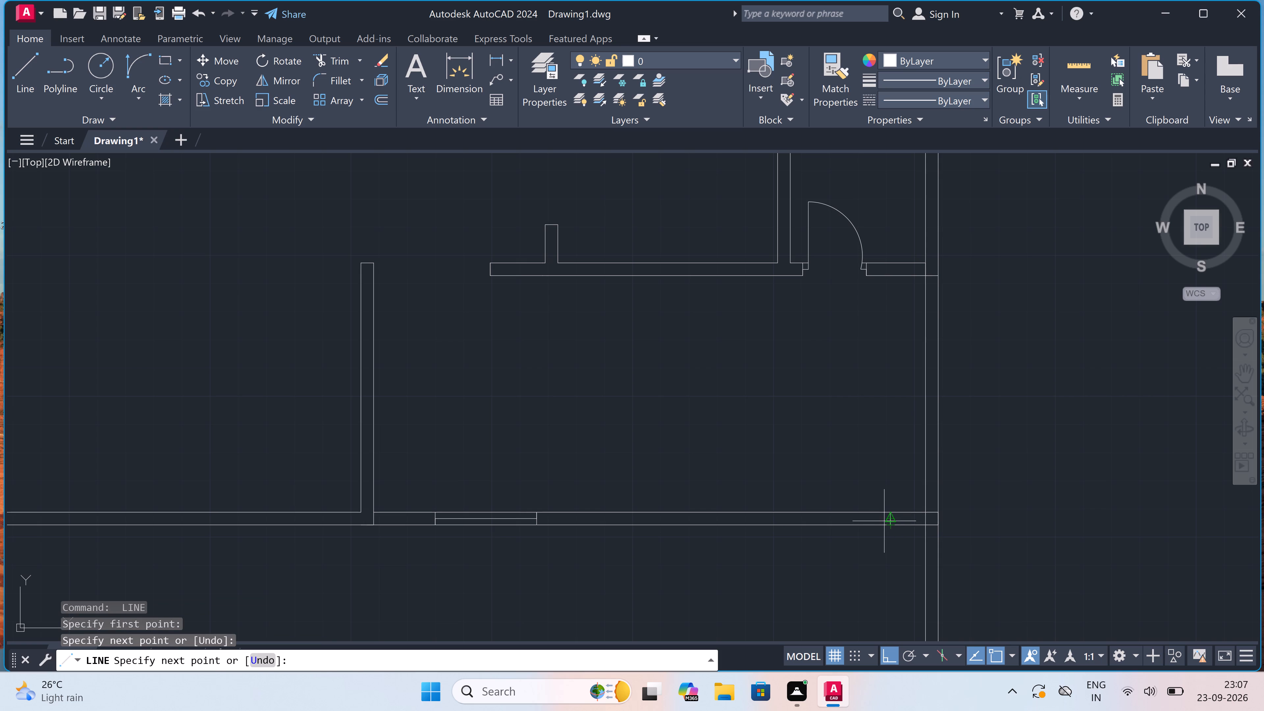
scroll(884, 519, up, 2)
click(896, 515)
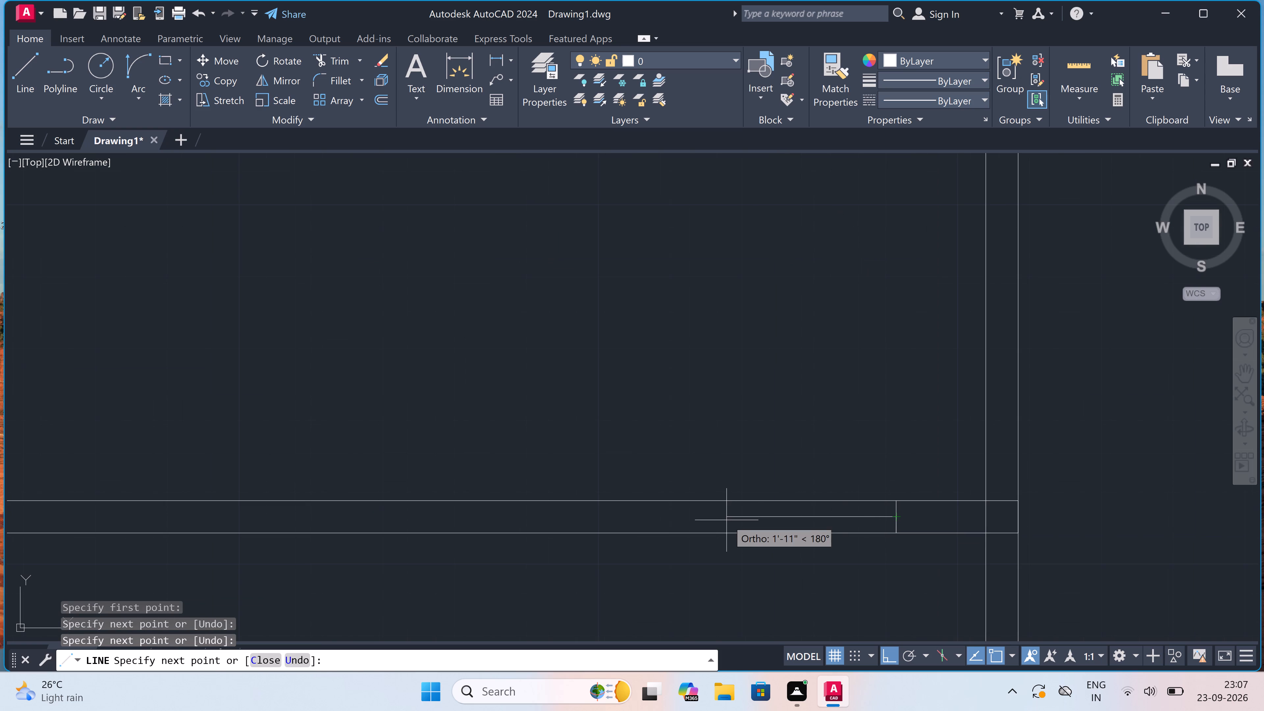
text(3')
key(space)
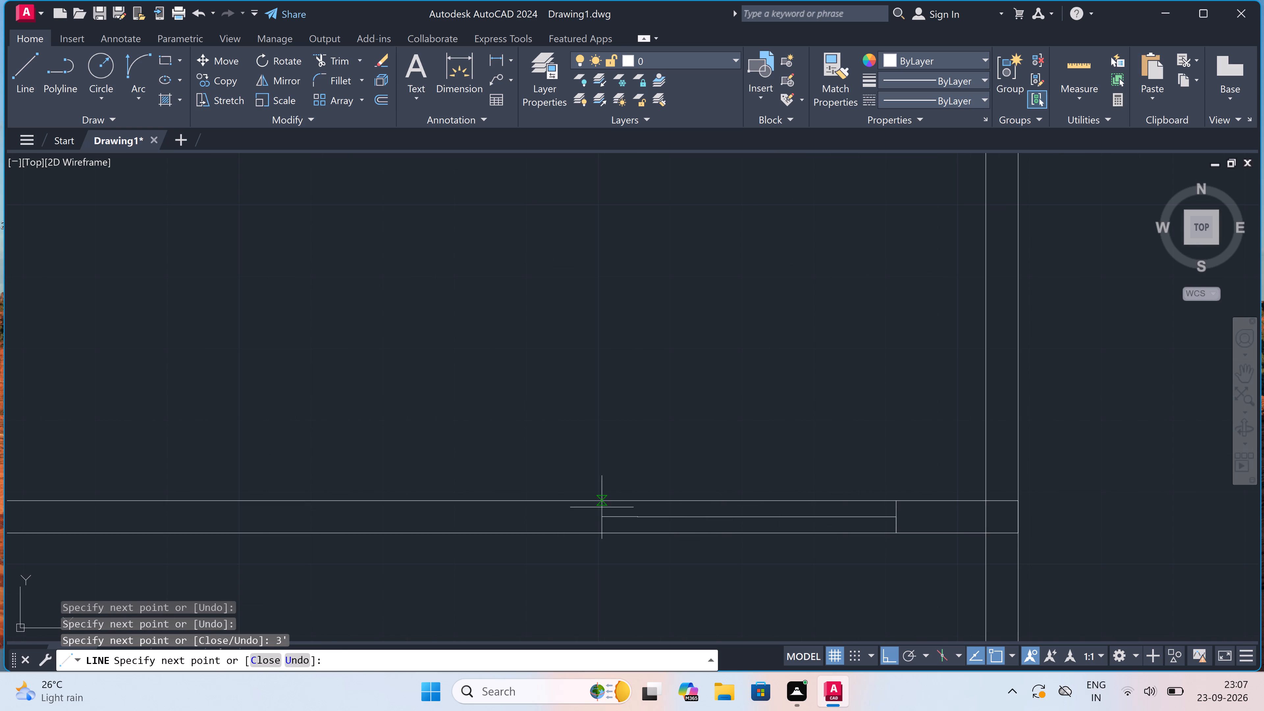
click(635, 504)
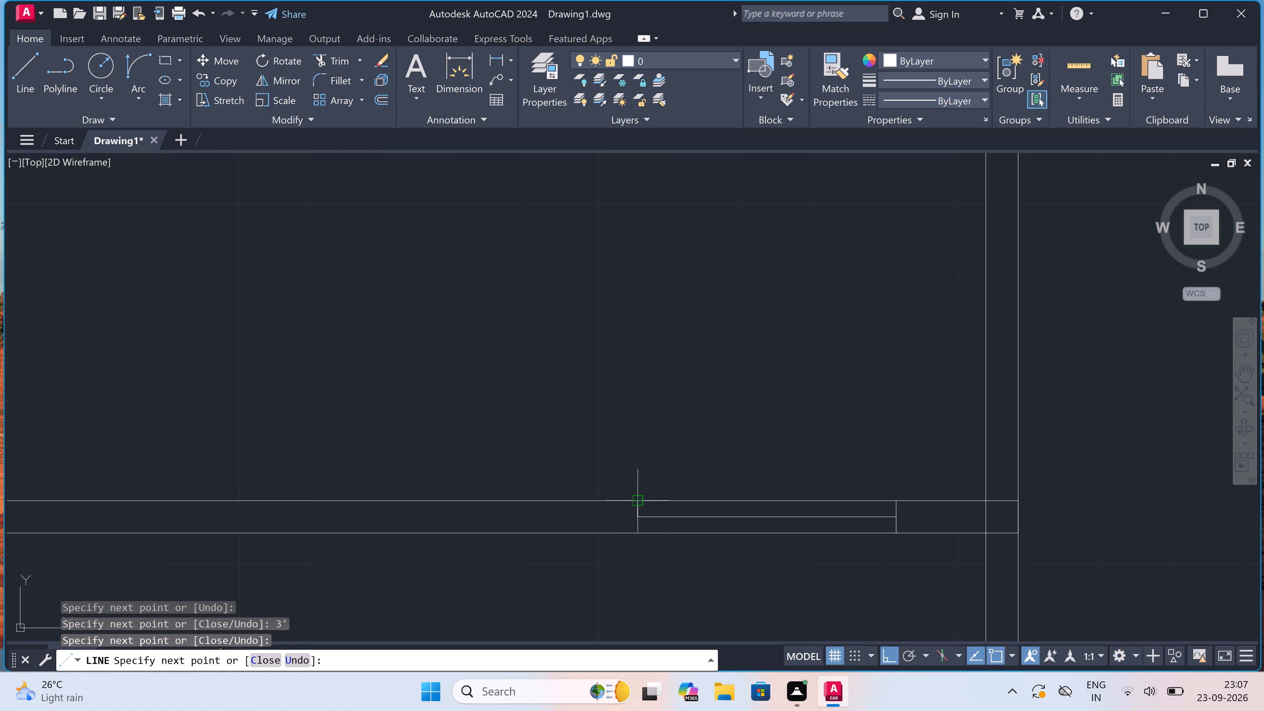
click(640, 534)
scroll(640, 534, down, 4)
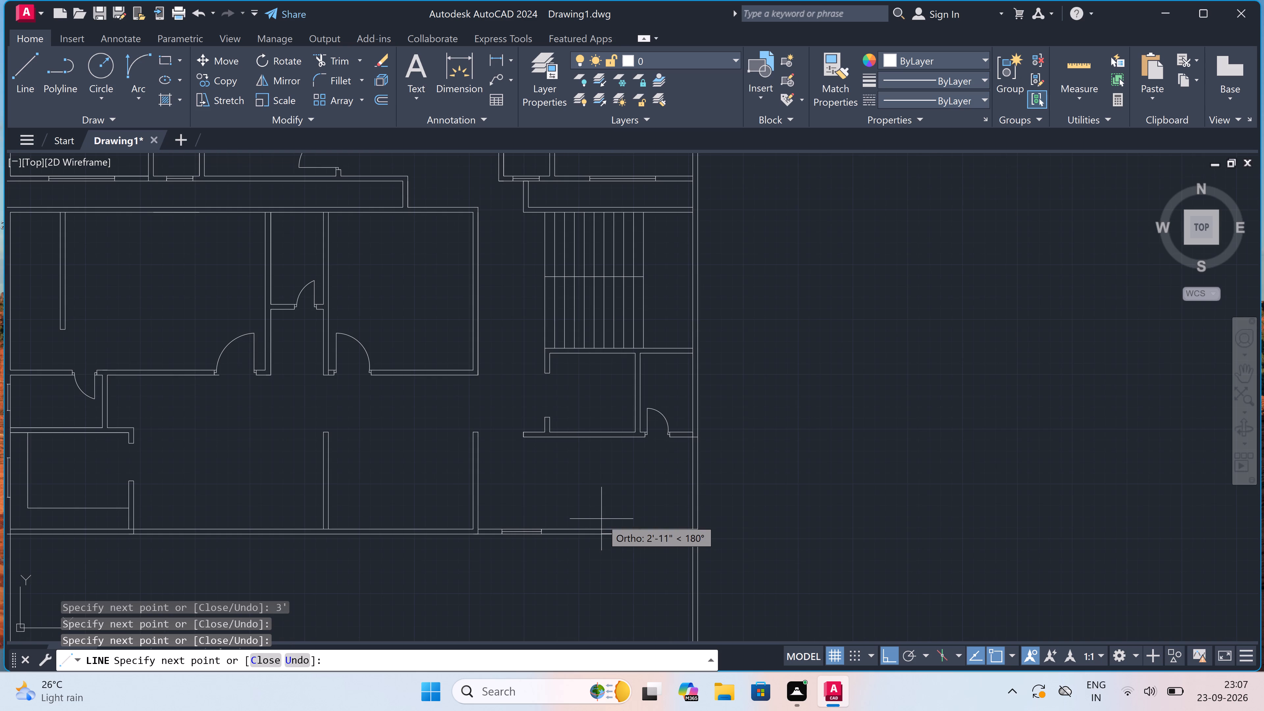
key(Escape)
Draw the left door jamb line across the bottom wall, continuing 2" rightward from its midpoint and 4' upward as the door leaf.
key(space)
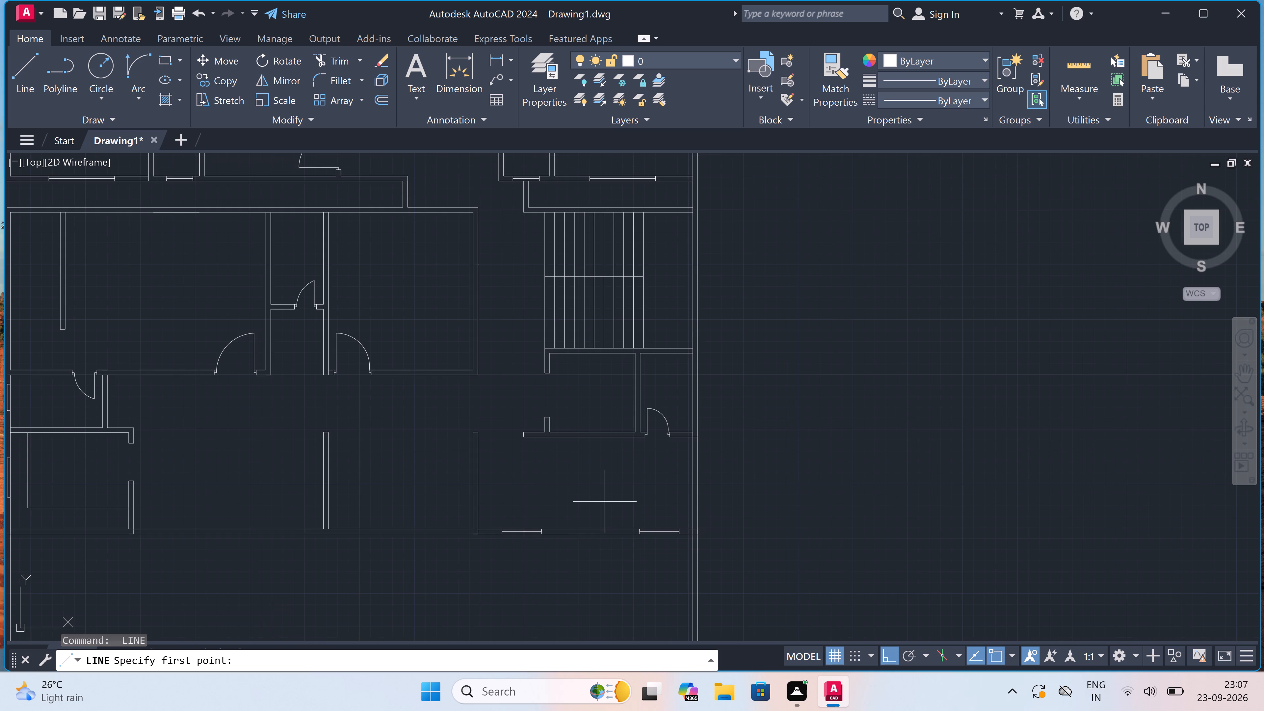
scroll(594, 516, up, 1)
scroll(578, 555, up, 2)
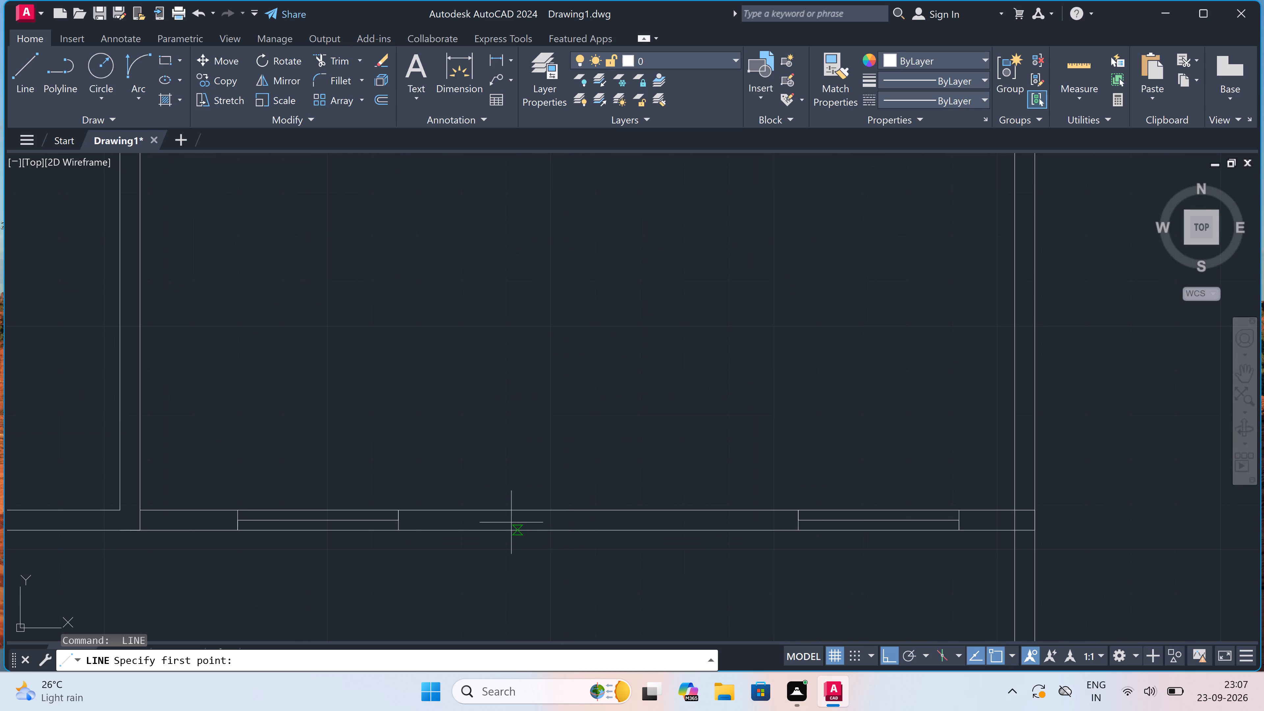
click(435, 512)
click(434, 530)
click(433, 523)
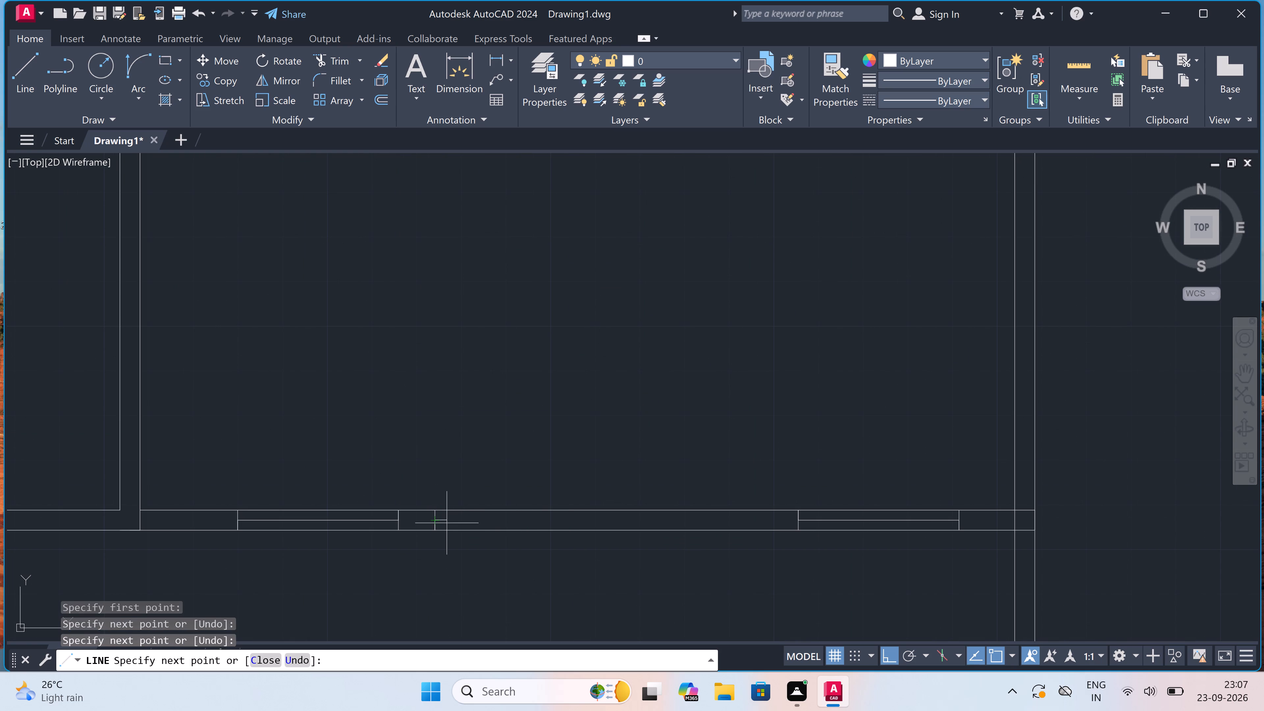
key(2)
text(")
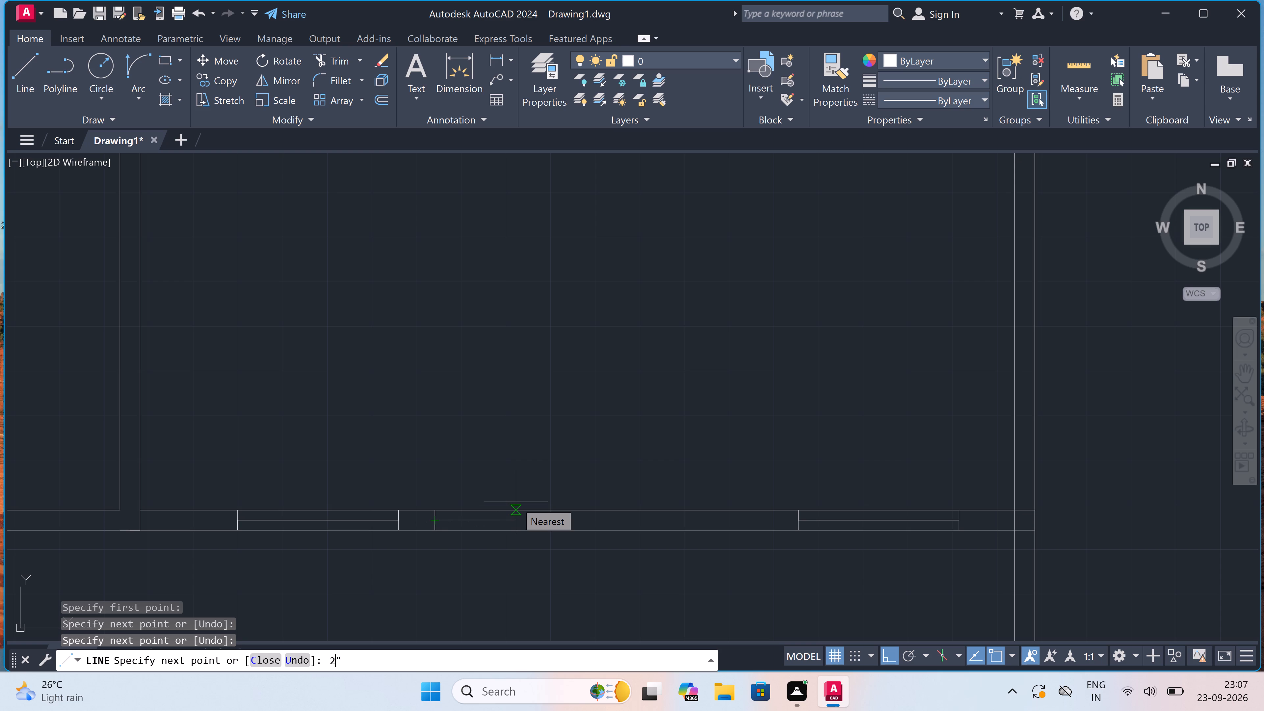
key(space)
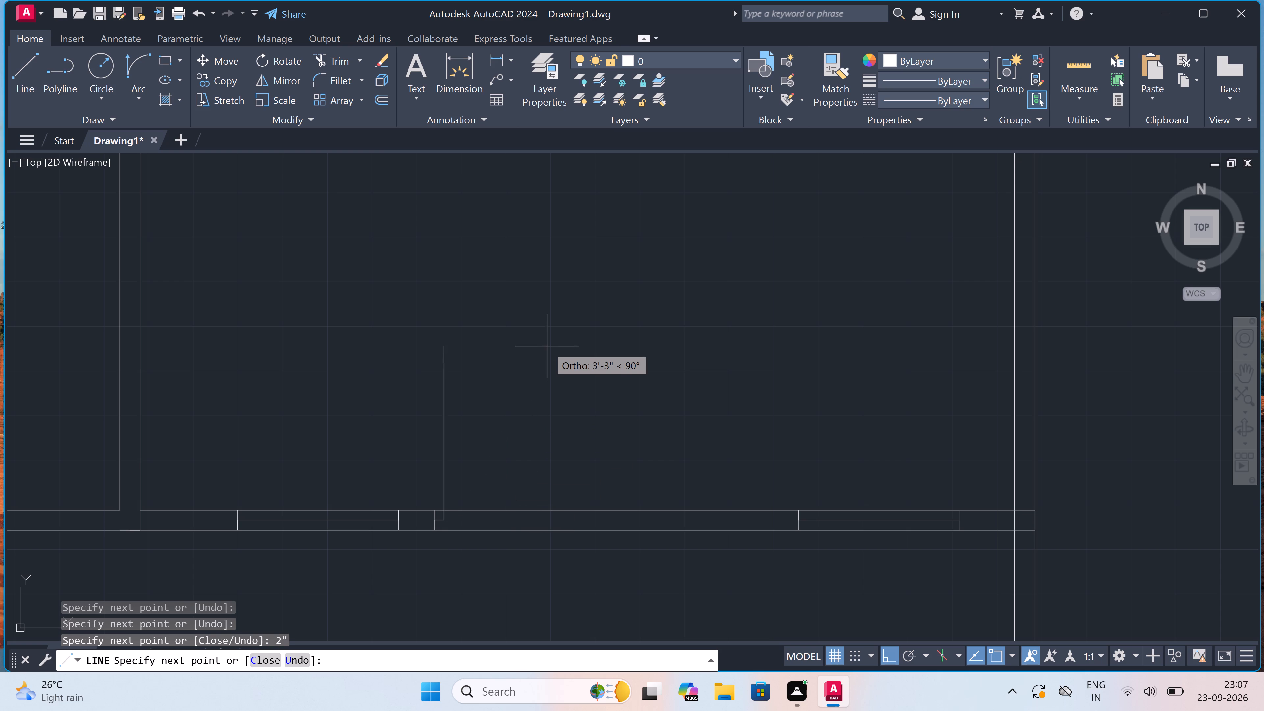
text(4')
key(space)
key(Escape)
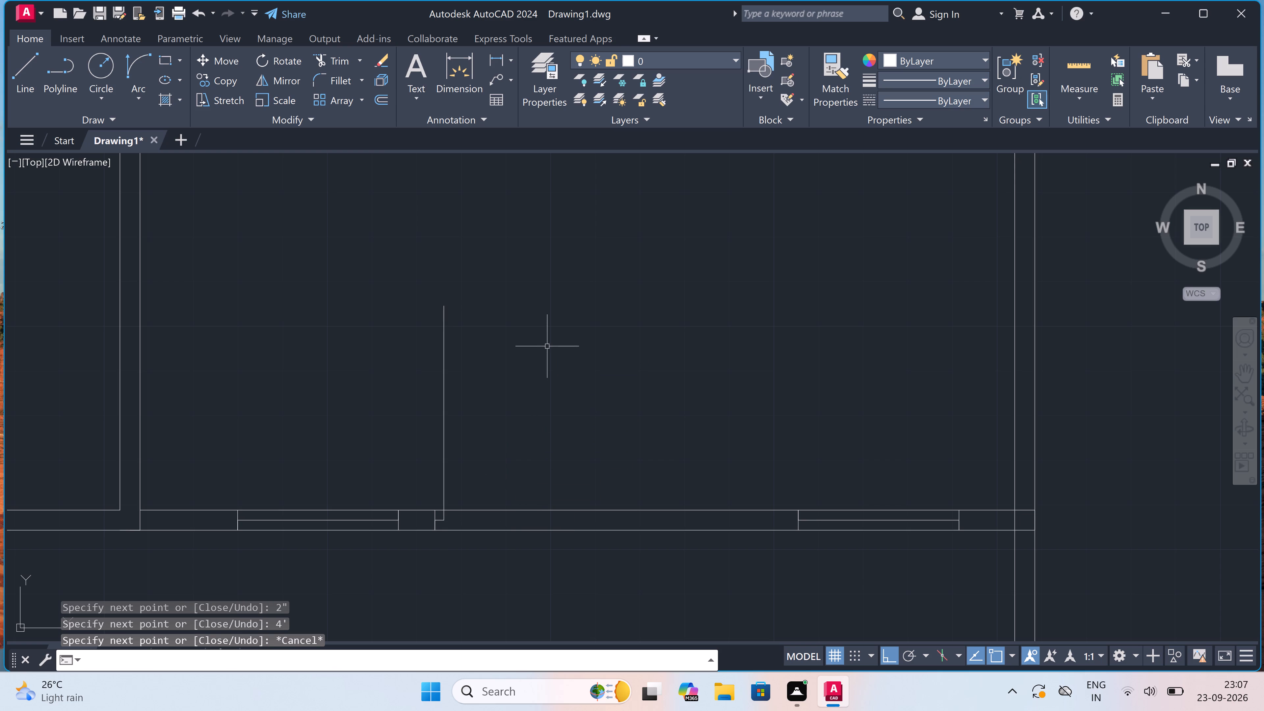
Draw the right door jamb line across the wall beside the second window, continuing 2" leftward from its midpoint and 4' upward.
key(space)
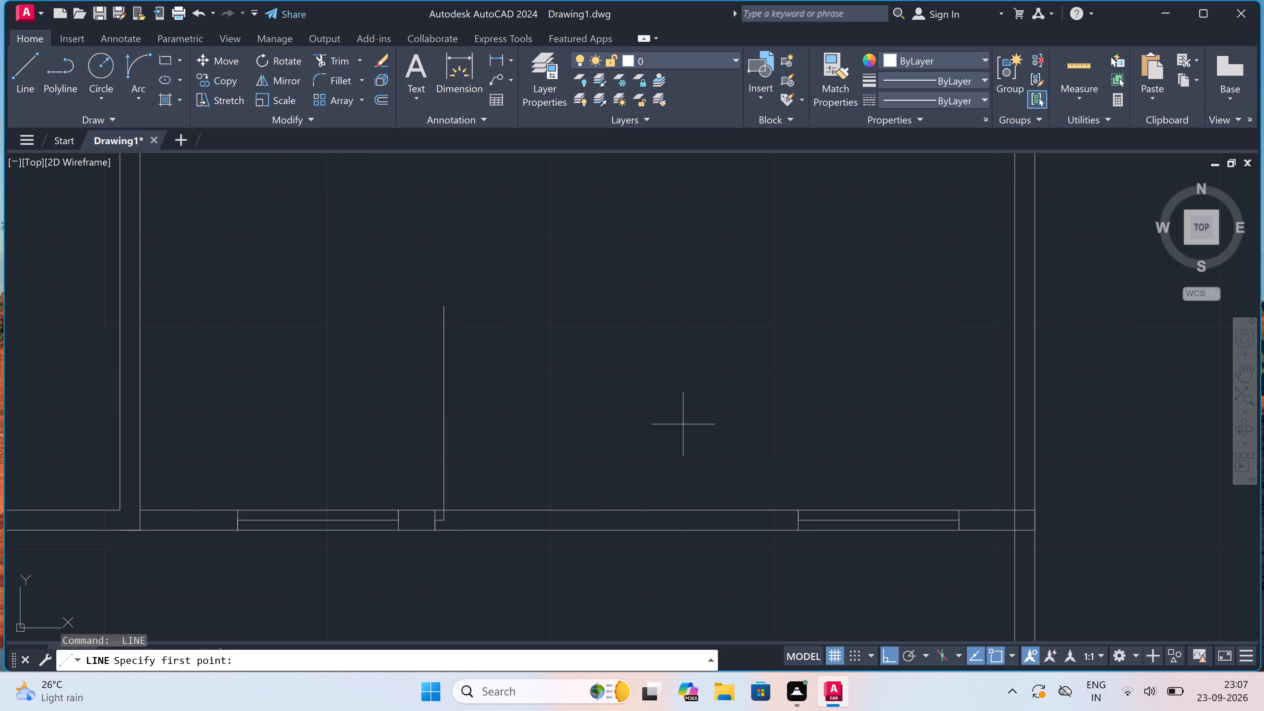
click(757, 511)
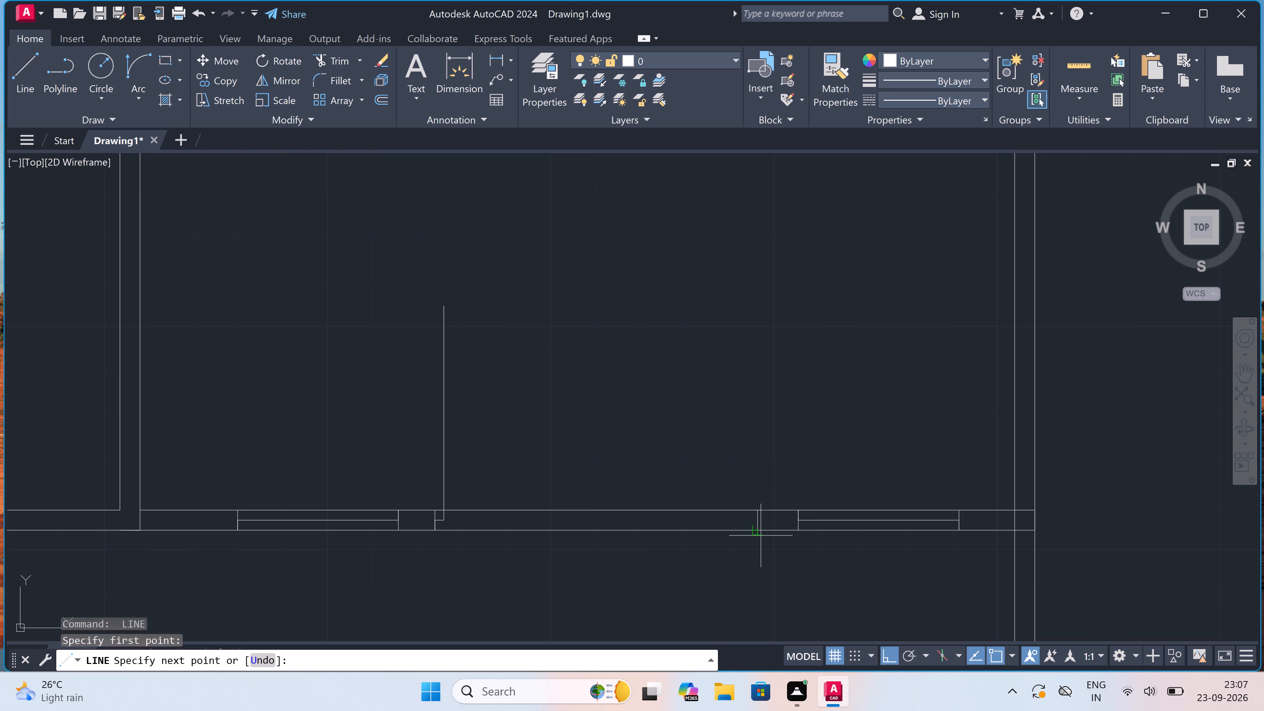
click(756, 528)
click(755, 519)
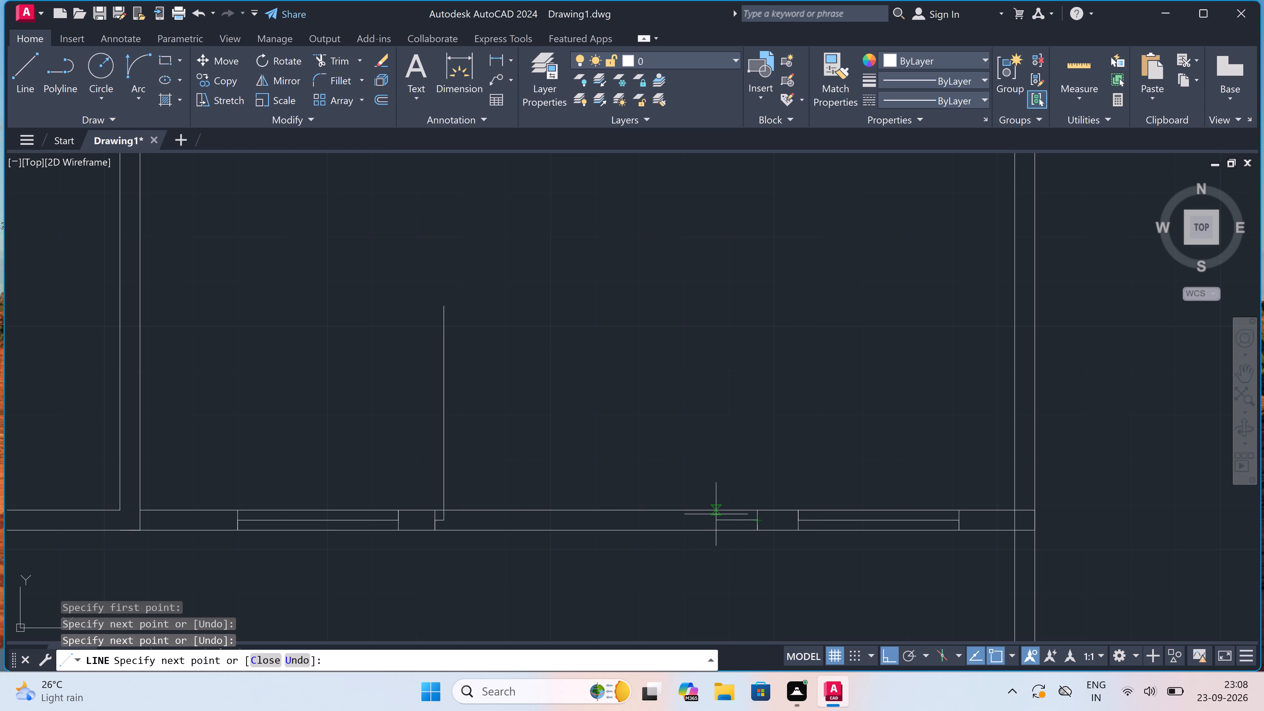
key(2)
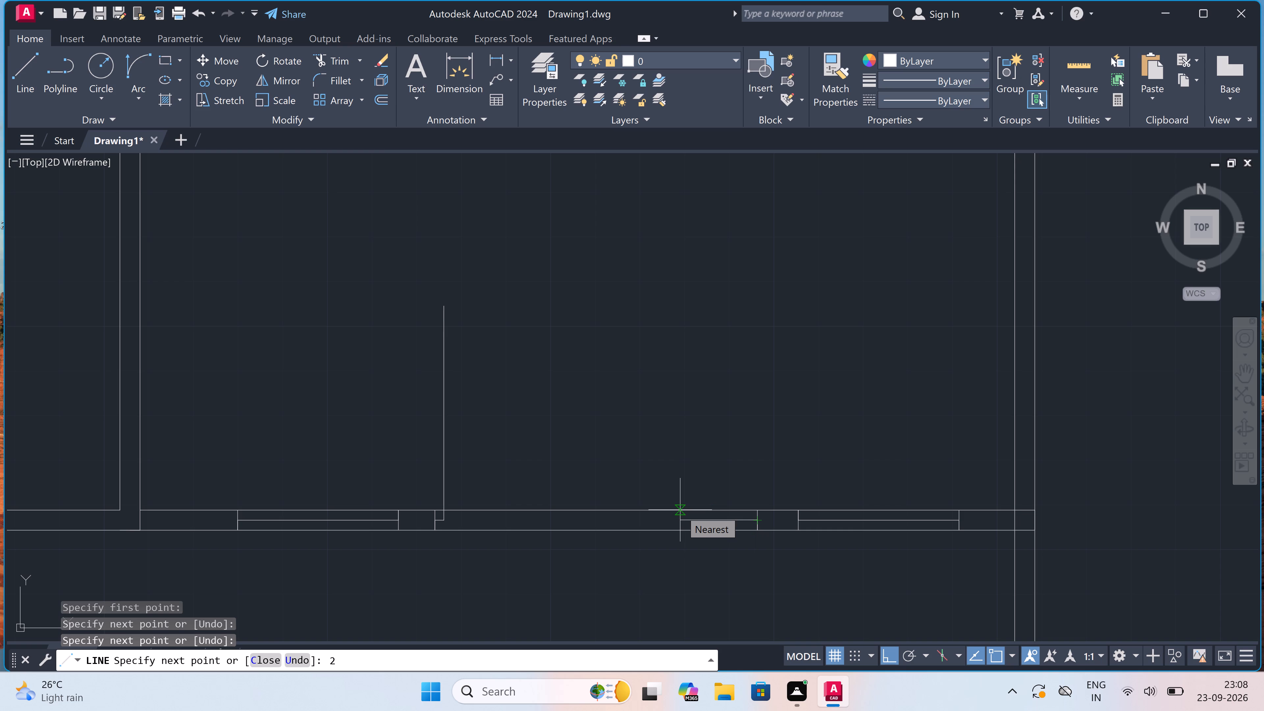
text(")
key(space)
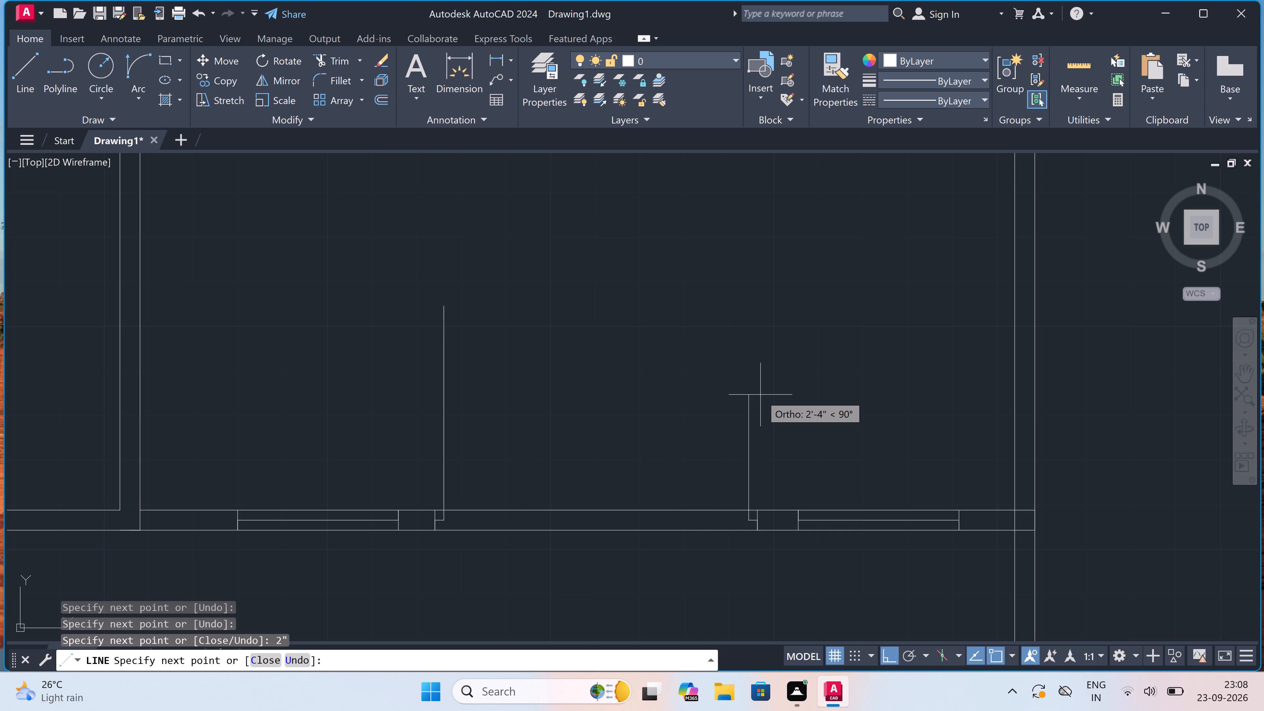
text(4)
key(space)
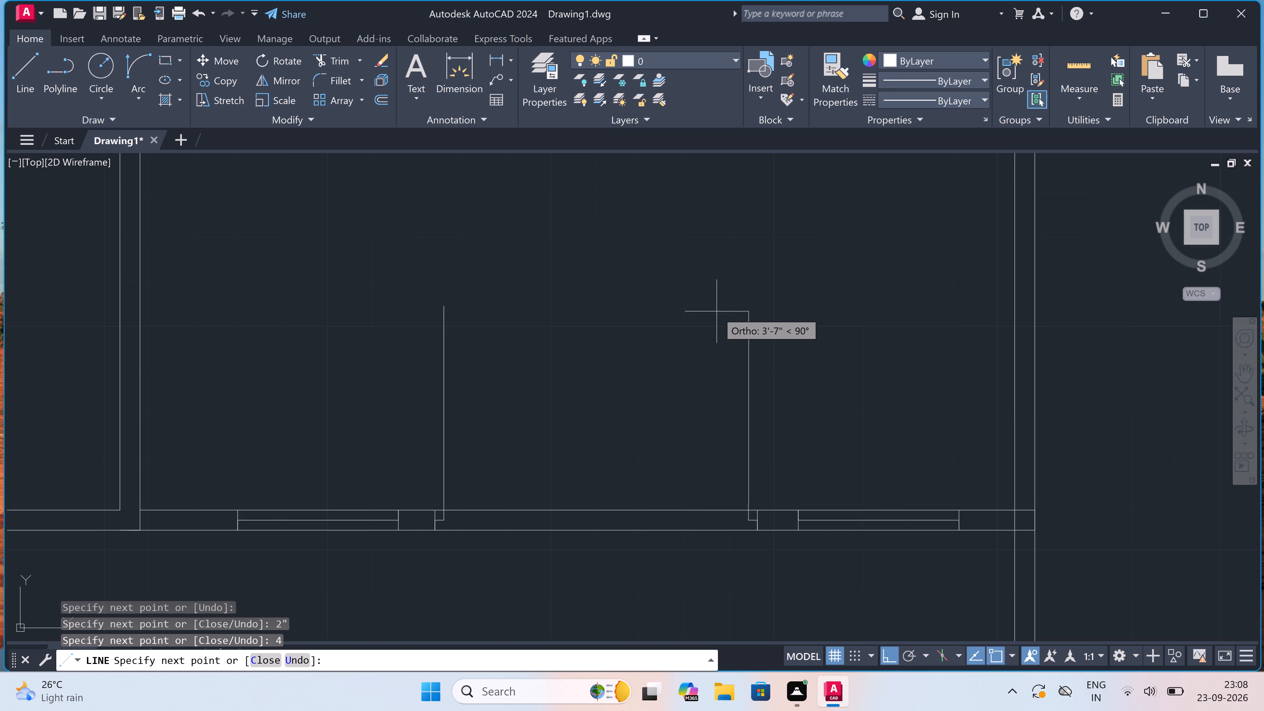
key(ctrl+z)
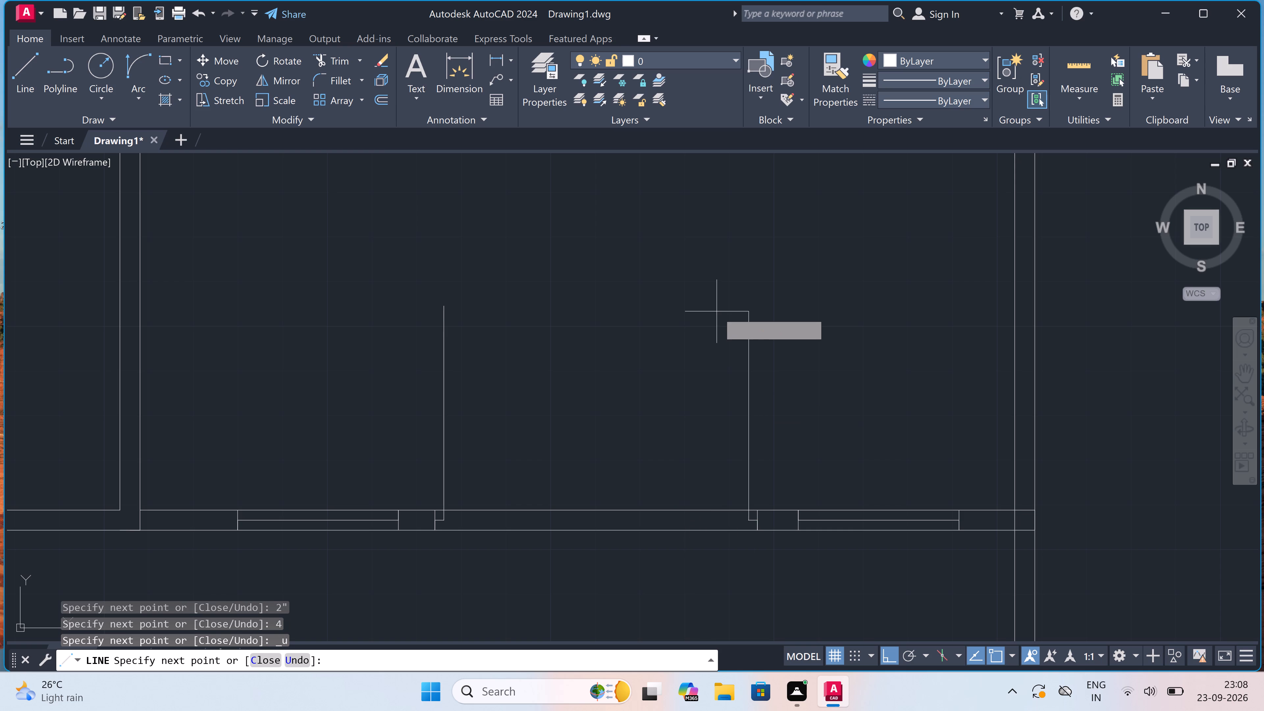
text(4')
key(space)
key(Escape)
Draw a short vertical marker line up from the bottom wall's upper line, midway between the two door leaves.
key(space)
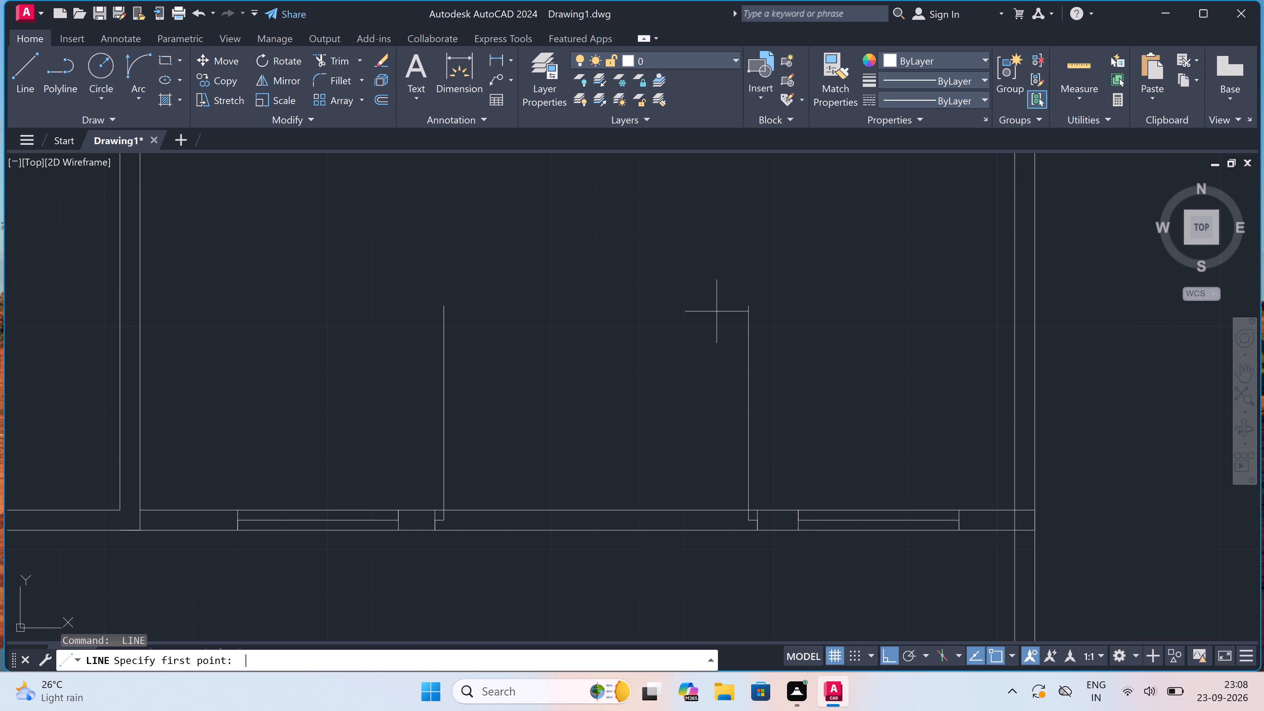
scroll(717, 311, up, 1)
scroll(661, 396, down, 1)
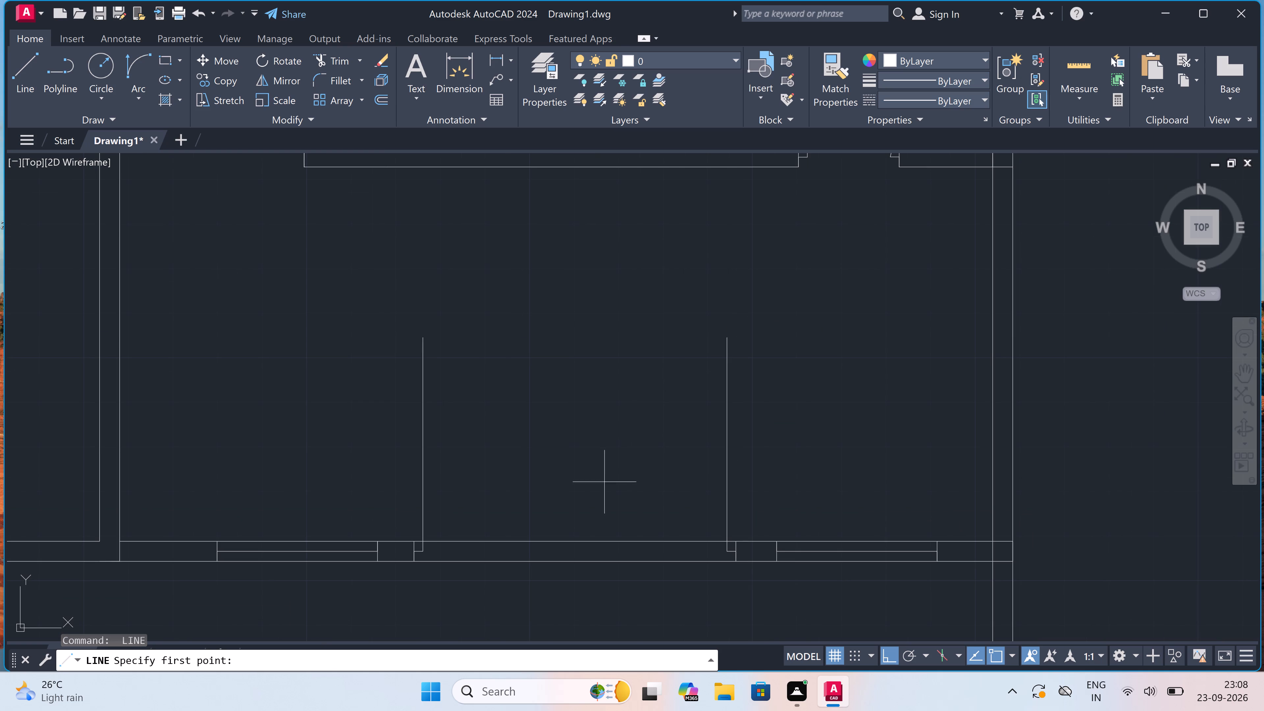
click(575, 540)
click(571, 526)
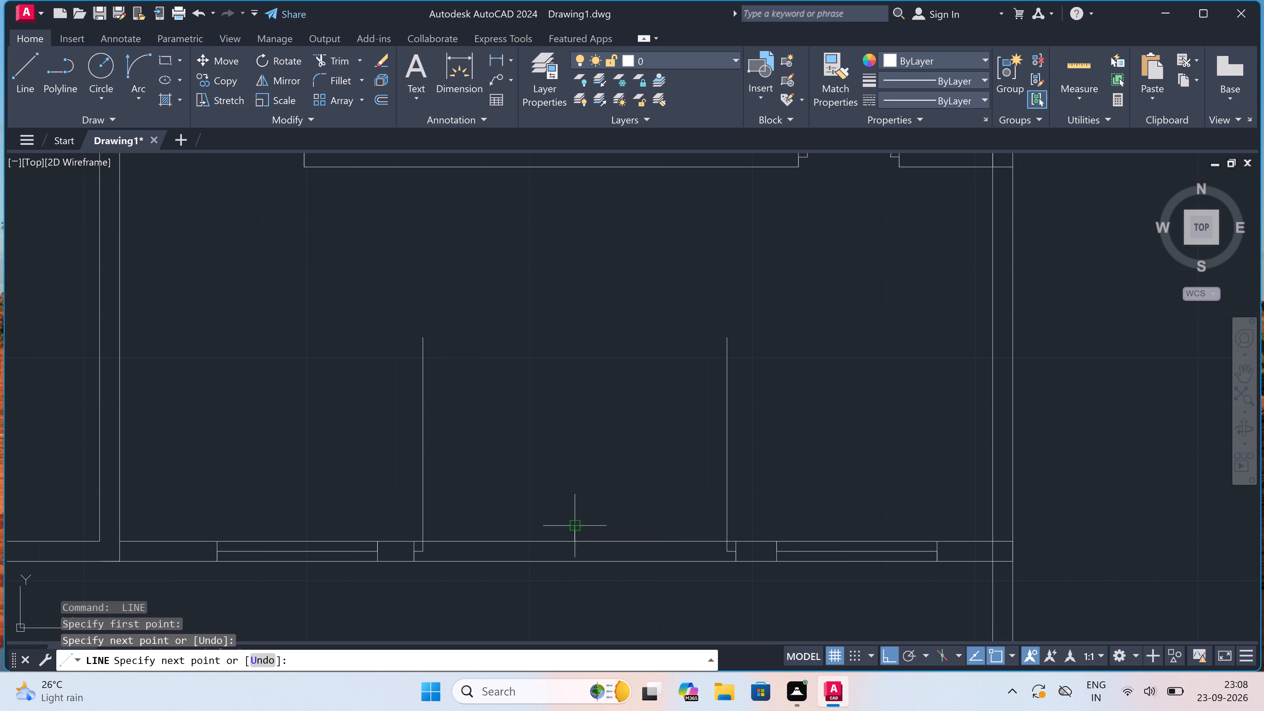
key(Escape)
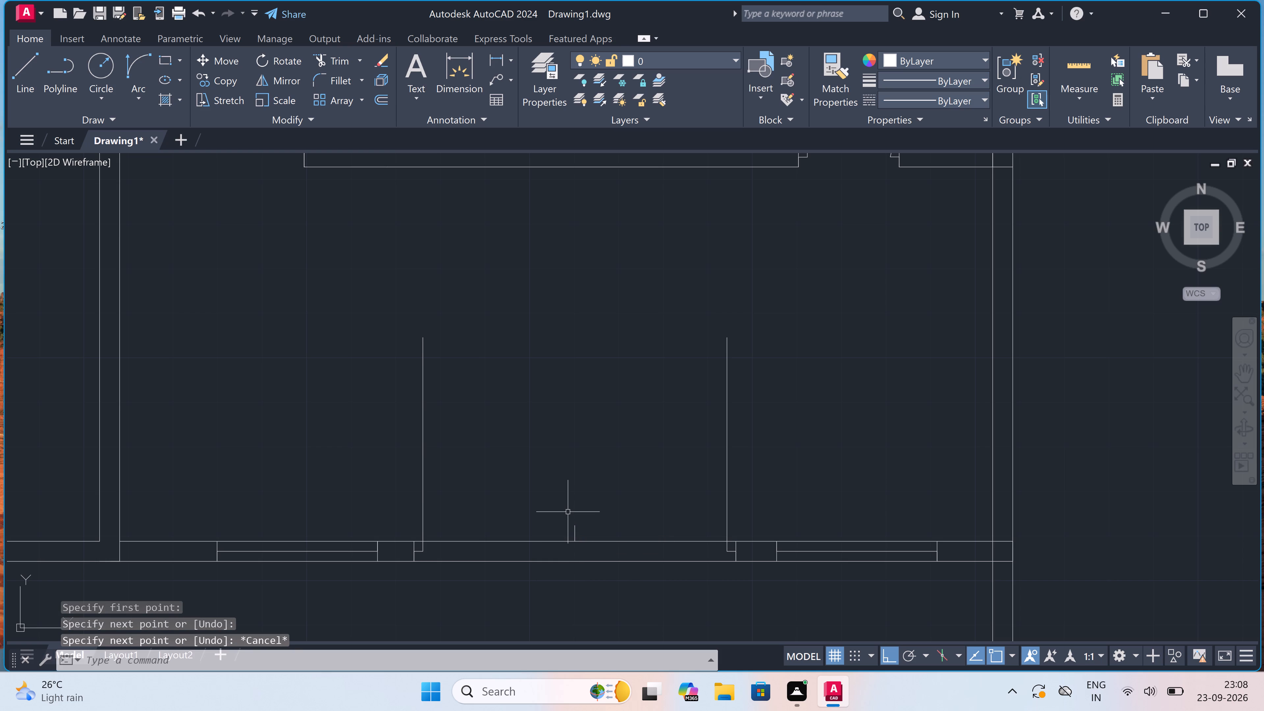
Draw the left leaf's swing arc from its top end to the base of the middle marker, setting the start tangent direction.
click(146, 68)
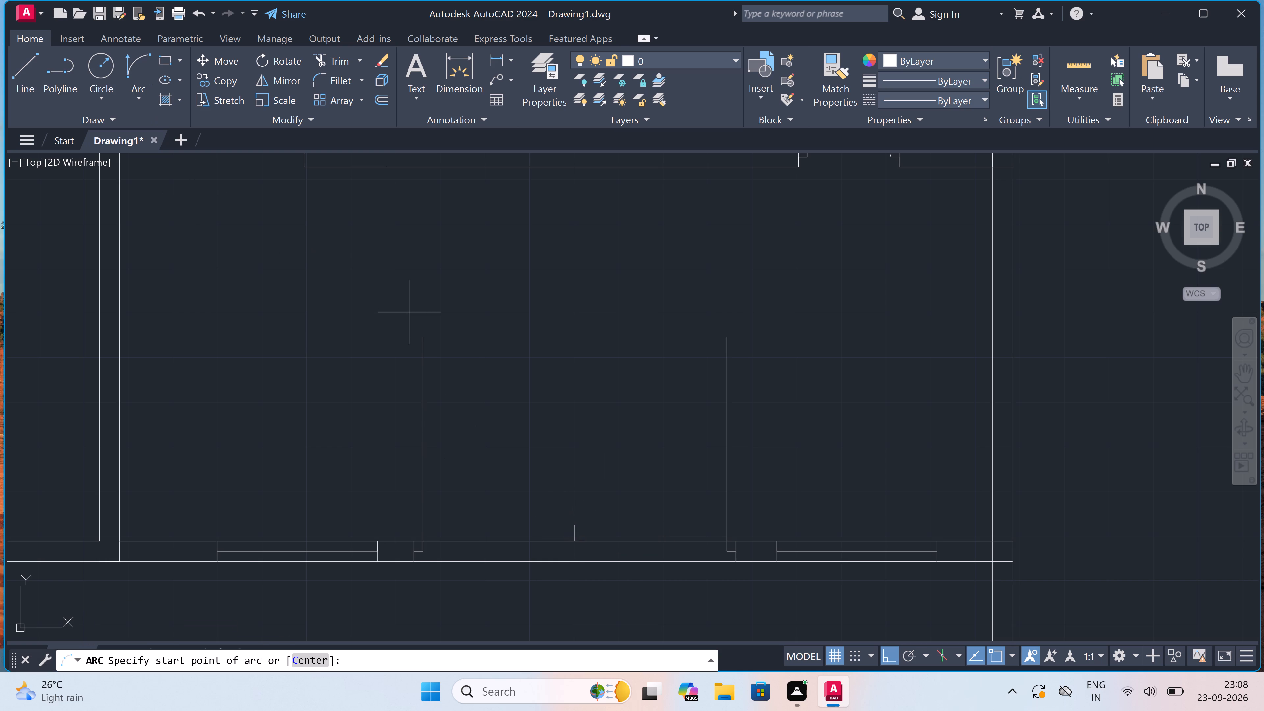
drag(427, 336, 433, 346)
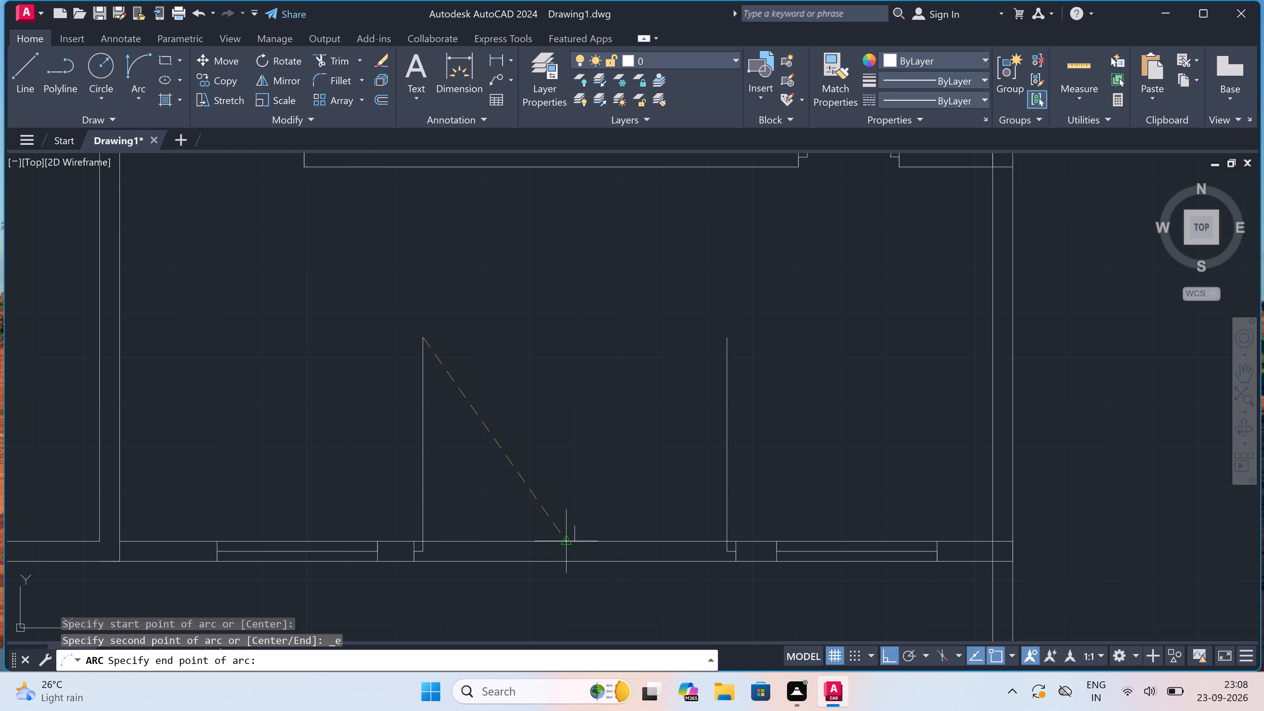
click(578, 540)
click(608, 458)
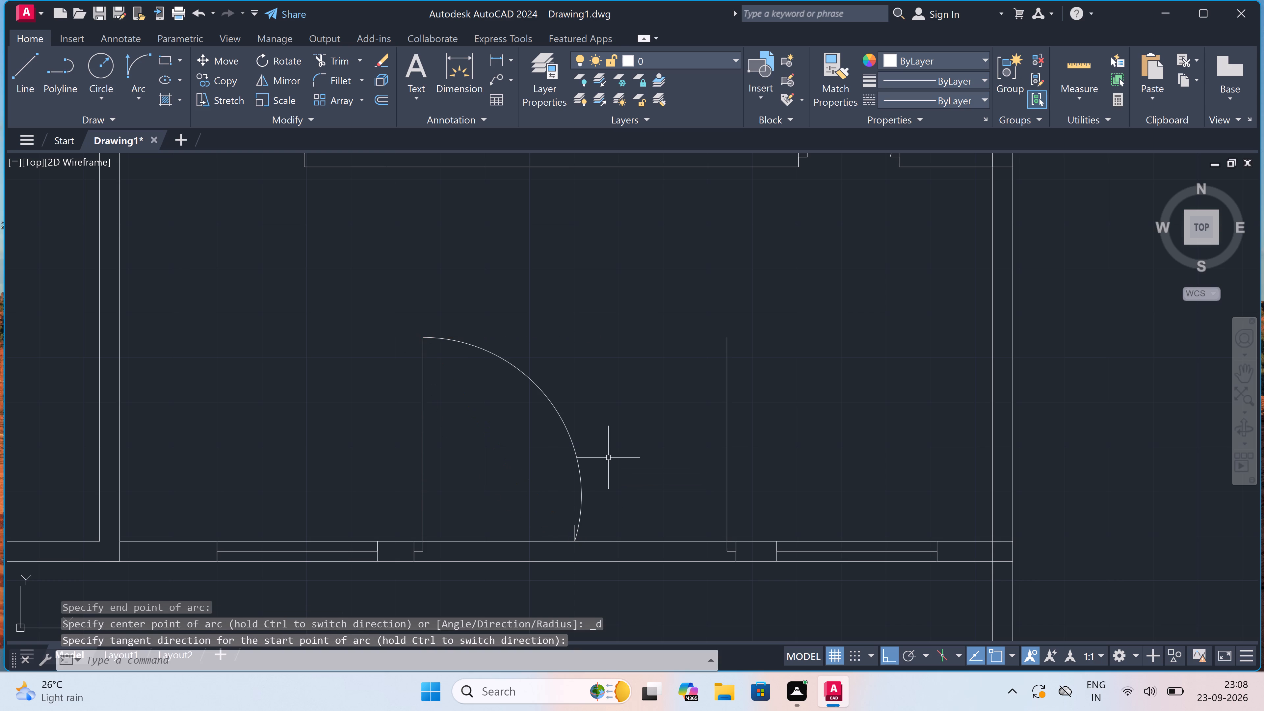
Draw a three-point arc from the right leaf's top end through the middle marker's base, ending below the bottom wall.
key(space)
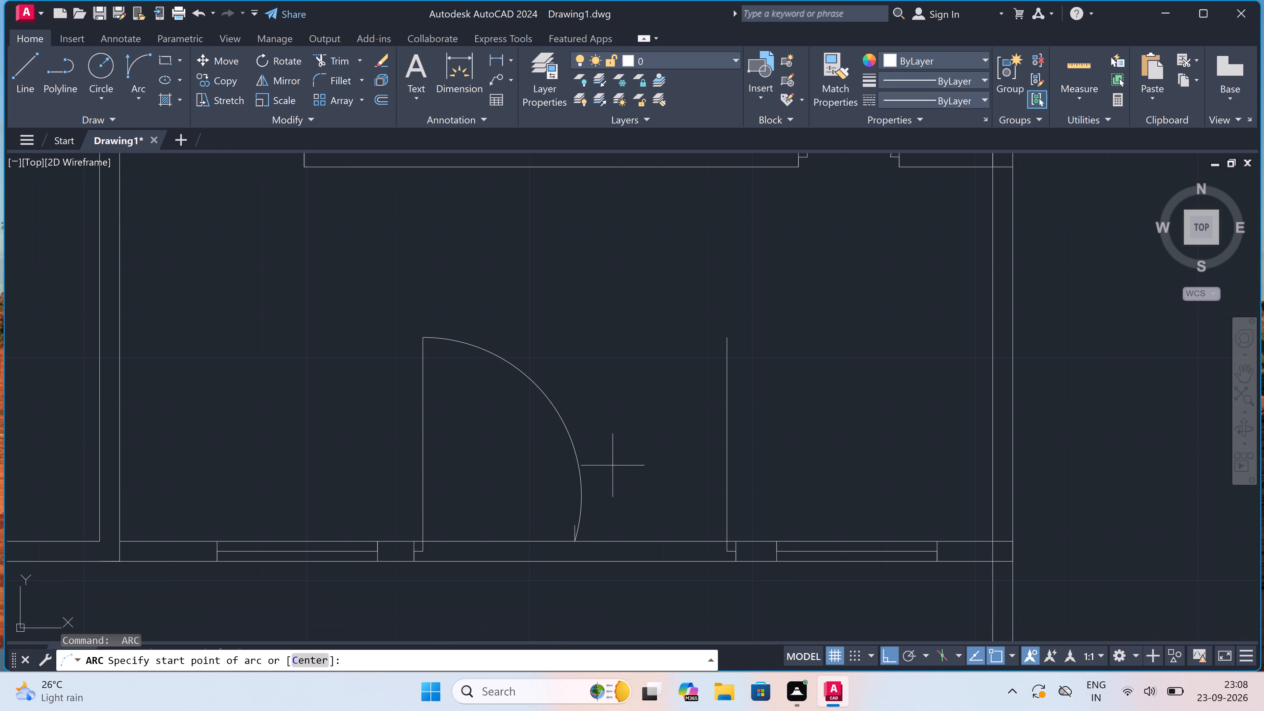
click(726, 338)
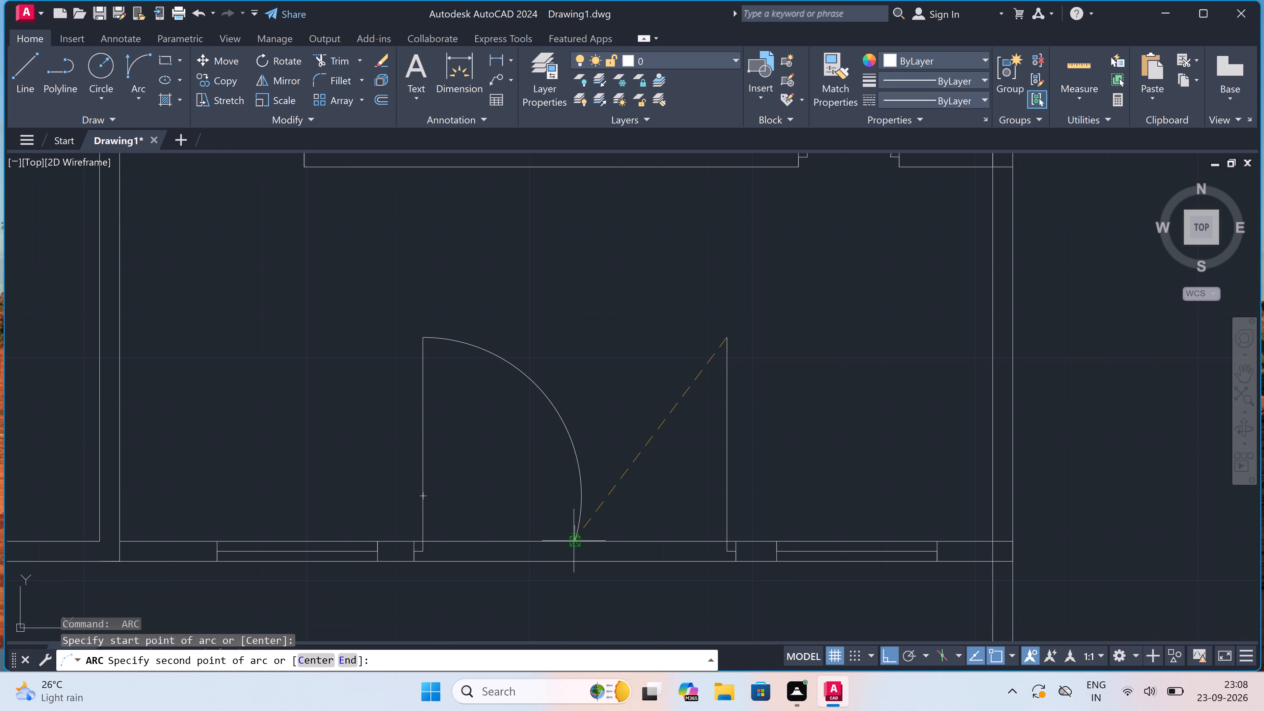
click(573, 542)
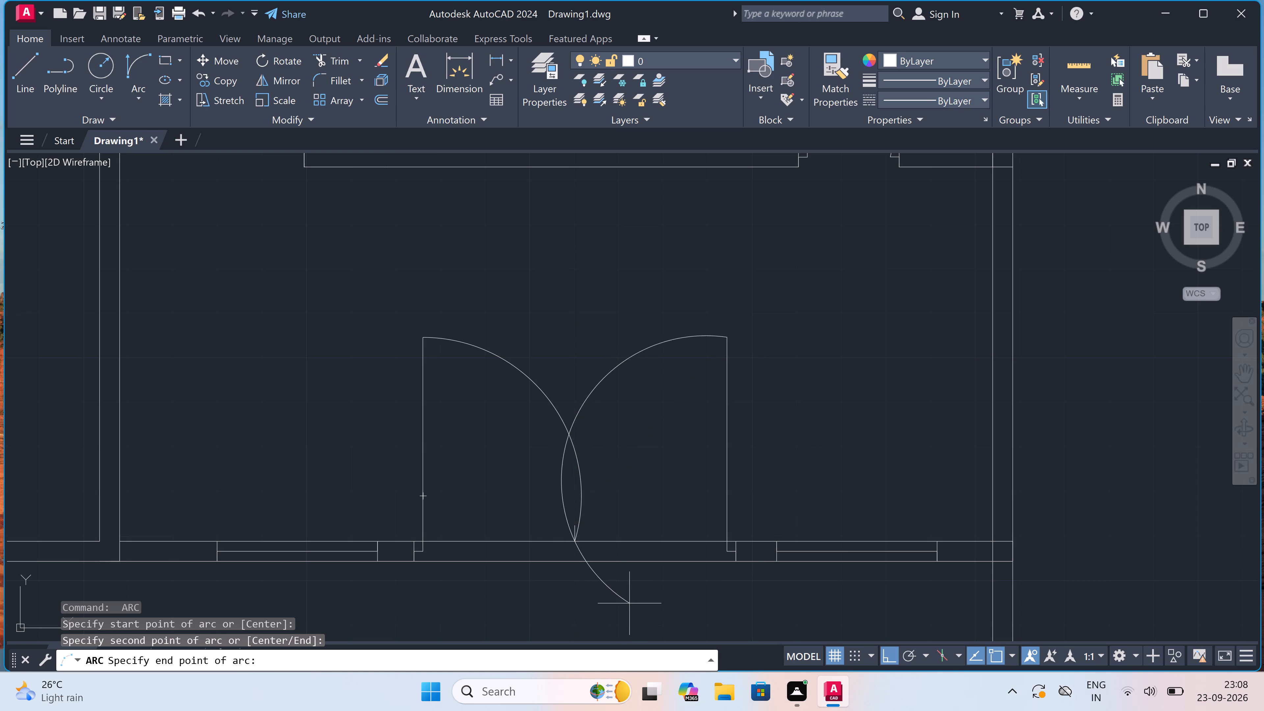
click(633, 612)
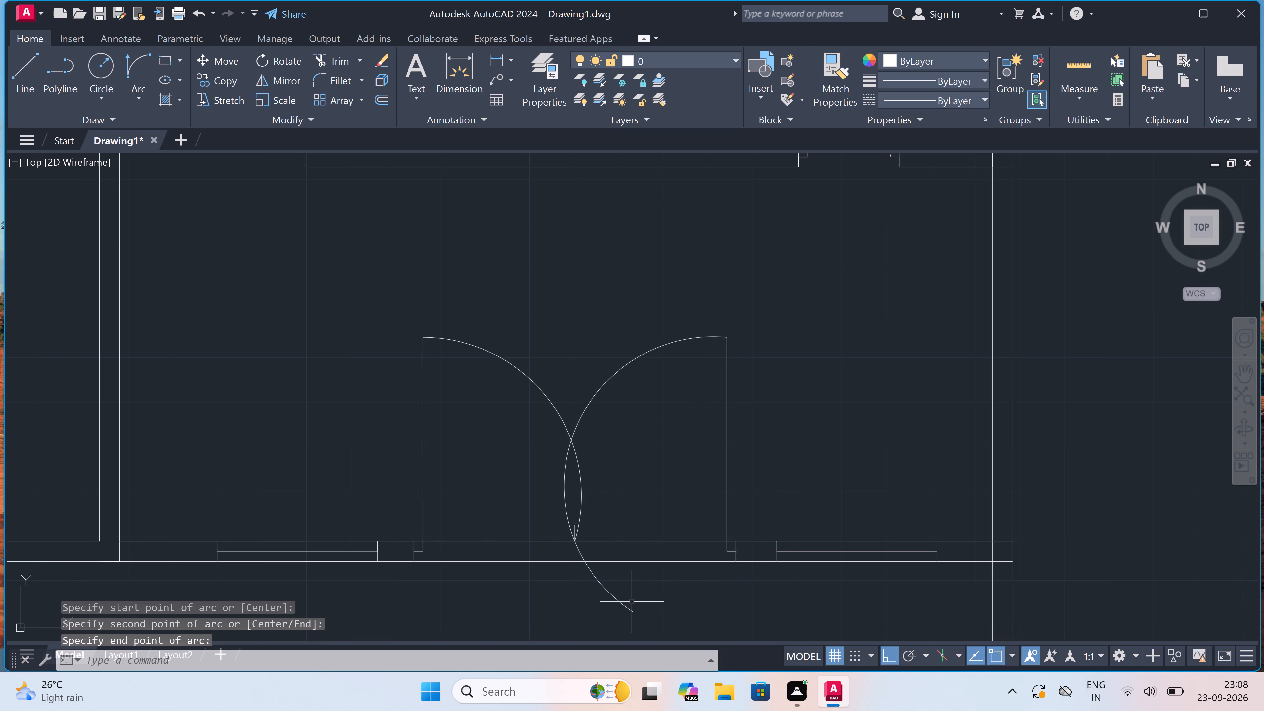
key(Escape)
Trim the overlapping swing arcs, the middle marker, the leftover arc tail and the wall lines across the double-door opening.
text(tr)
key(space)
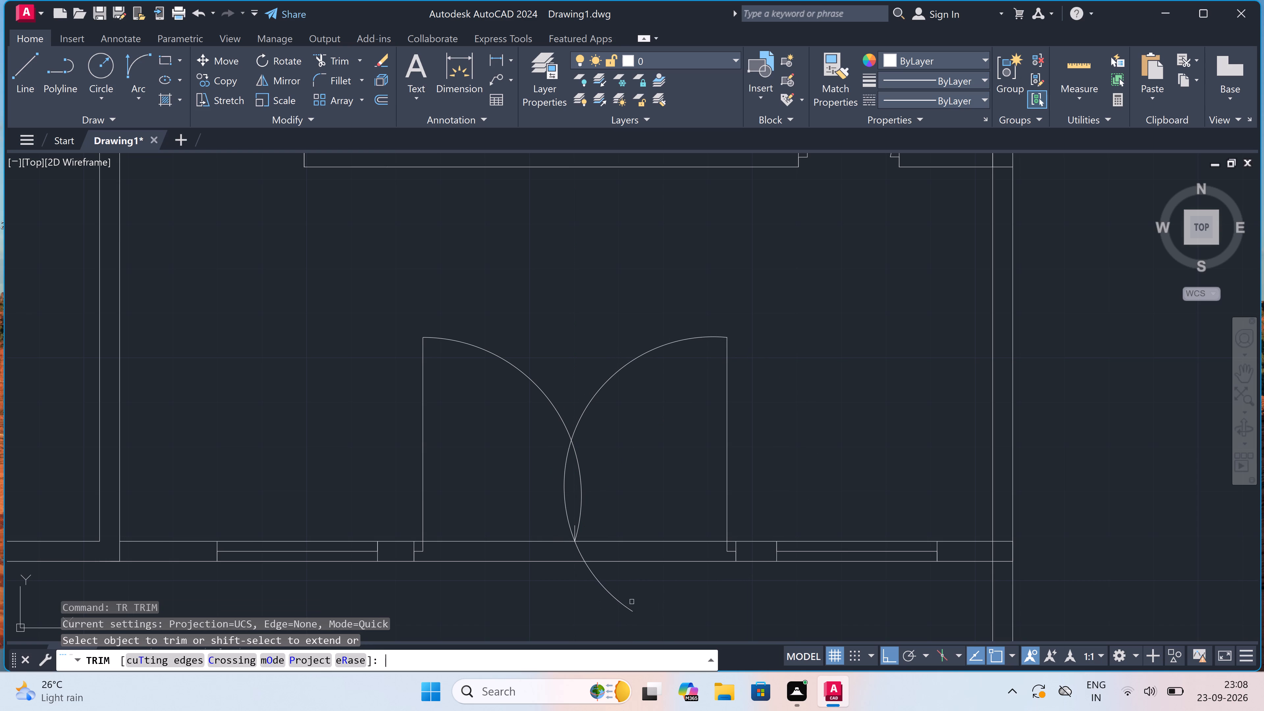
drag(537, 509, 557, 505)
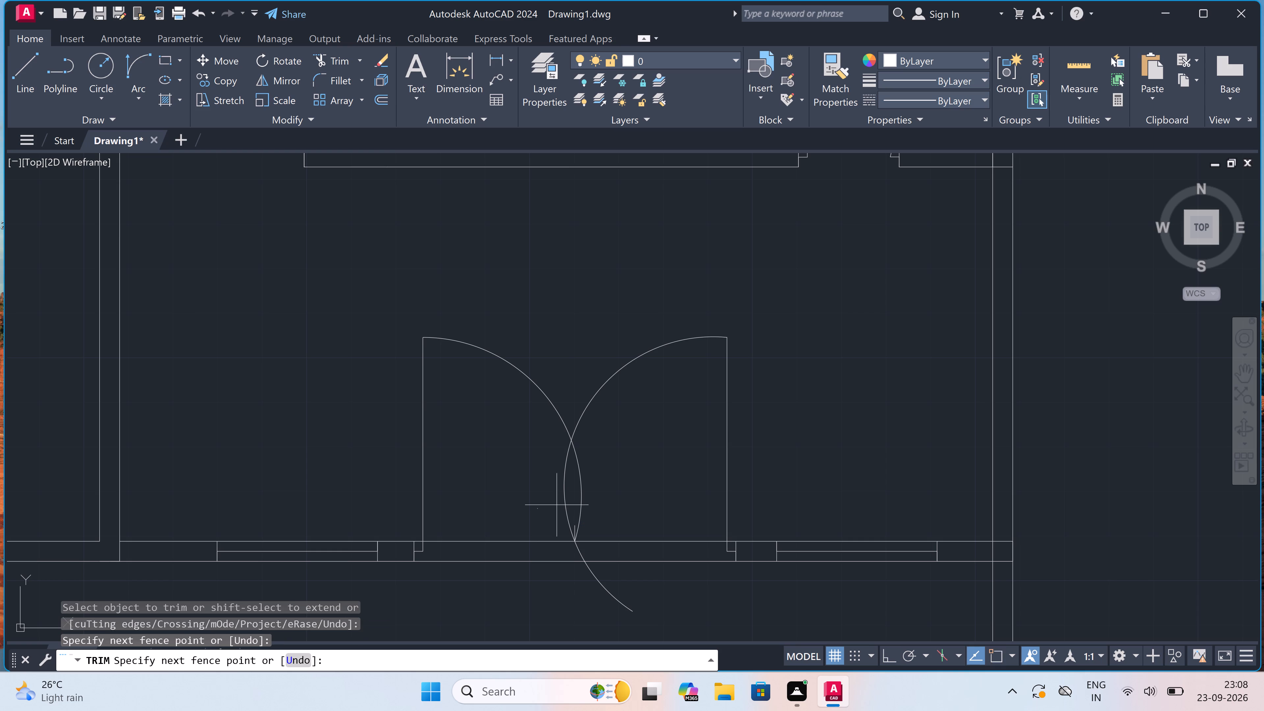
click(669, 456)
drag(616, 485, 616, 499)
click(534, 635)
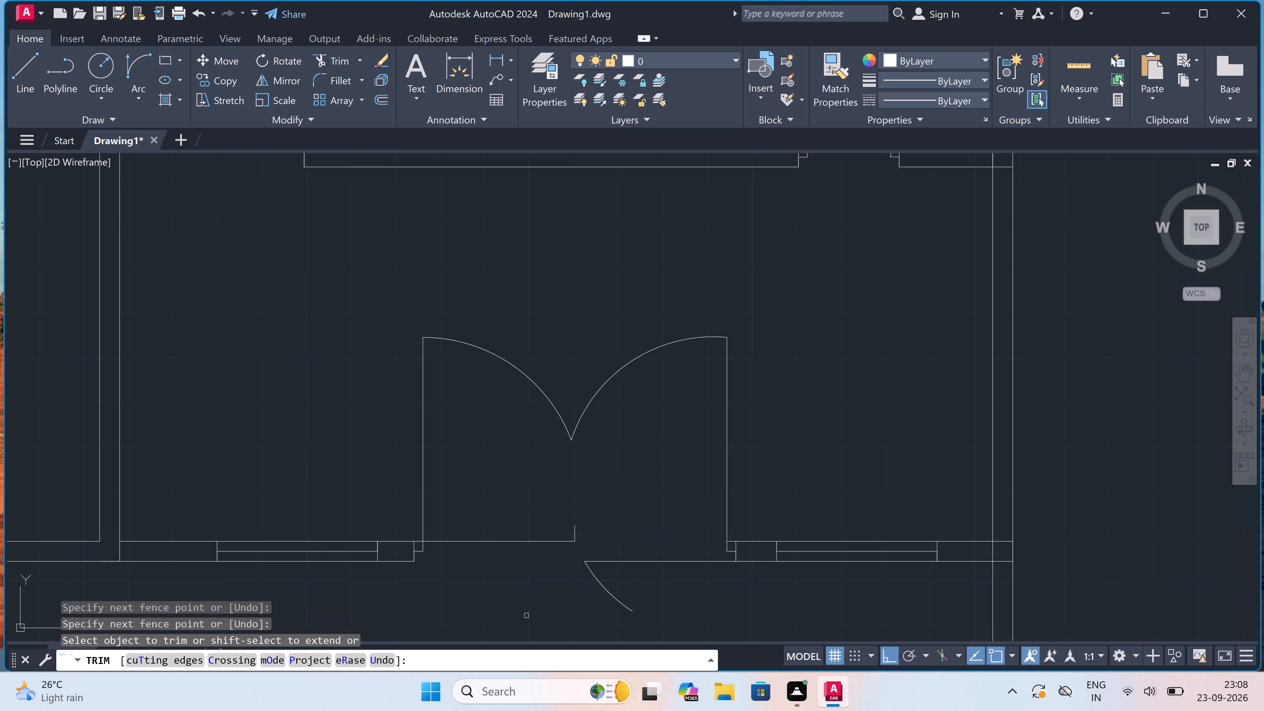
click(510, 554)
click(512, 524)
drag(527, 538, 537, 538)
click(575, 536)
click(601, 592)
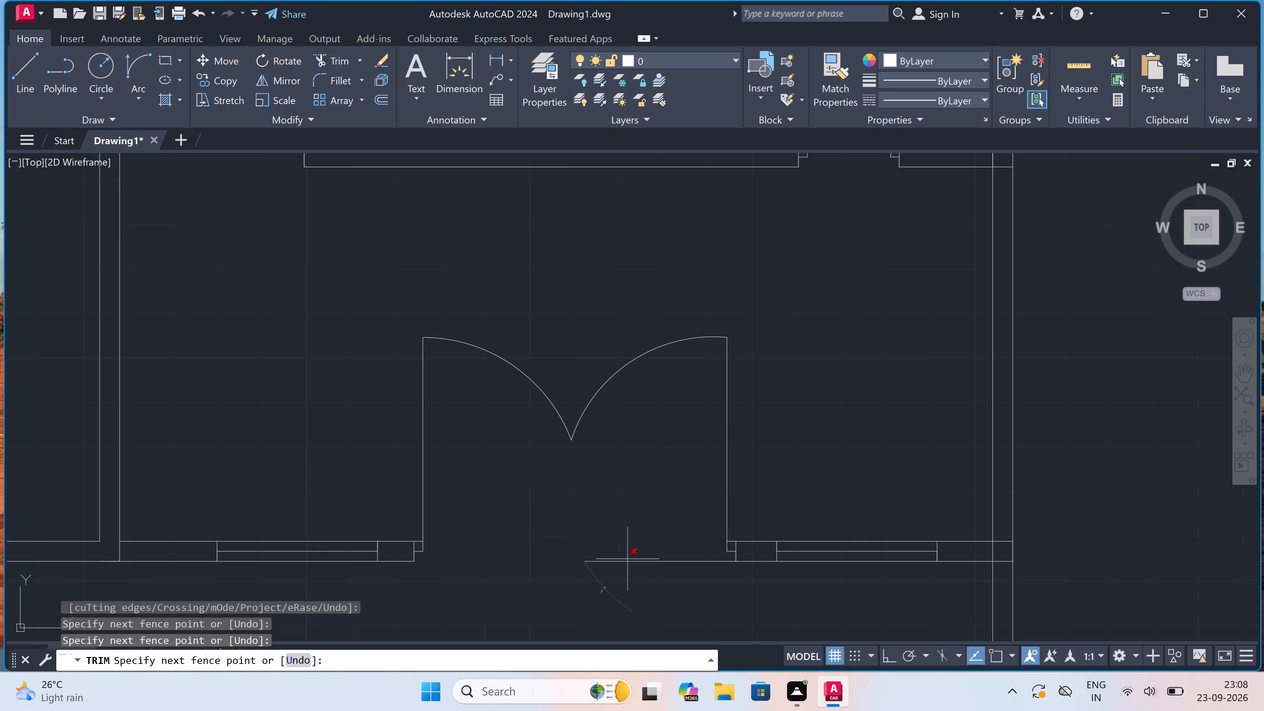
click(627, 558)
Trim away the outer wall lines extending below the lower plan's bottom wall at both of its corners.
scroll(623, 552, down, 6)
scroll(620, 549, up, 2)
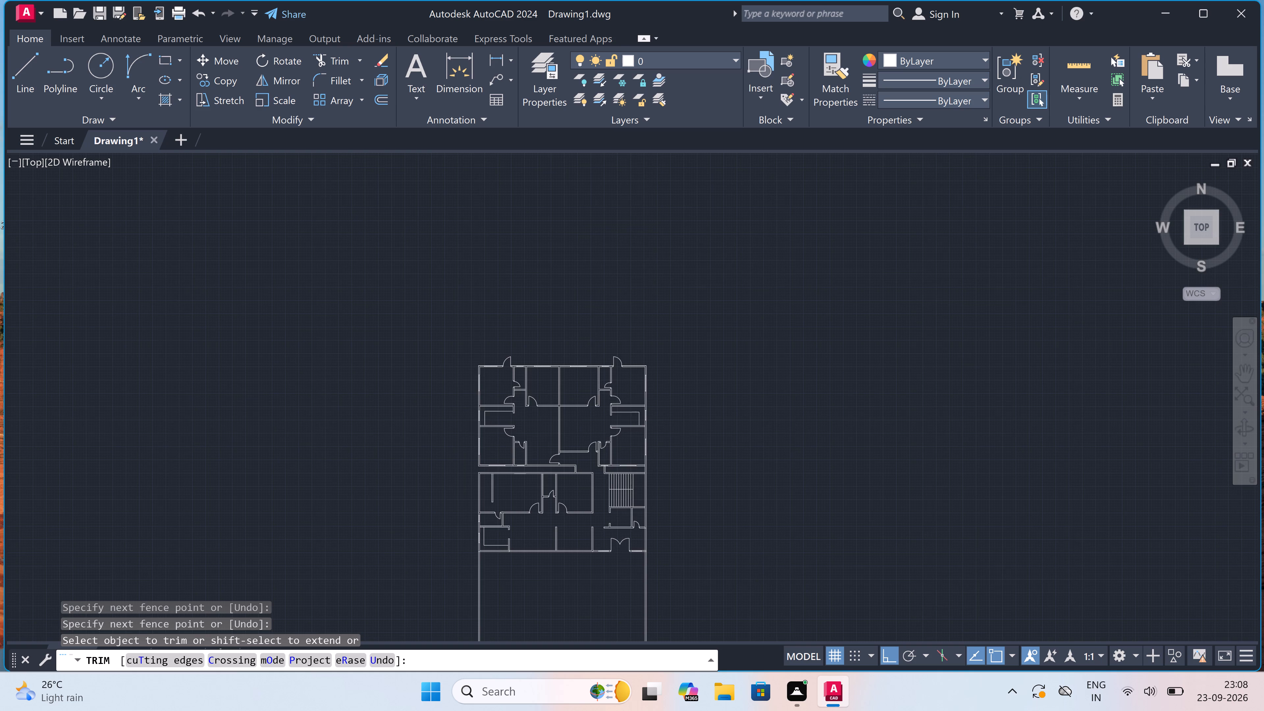
scroll(627, 565, up, 2)
drag(644, 581, 688, 581)
click(872, 561)
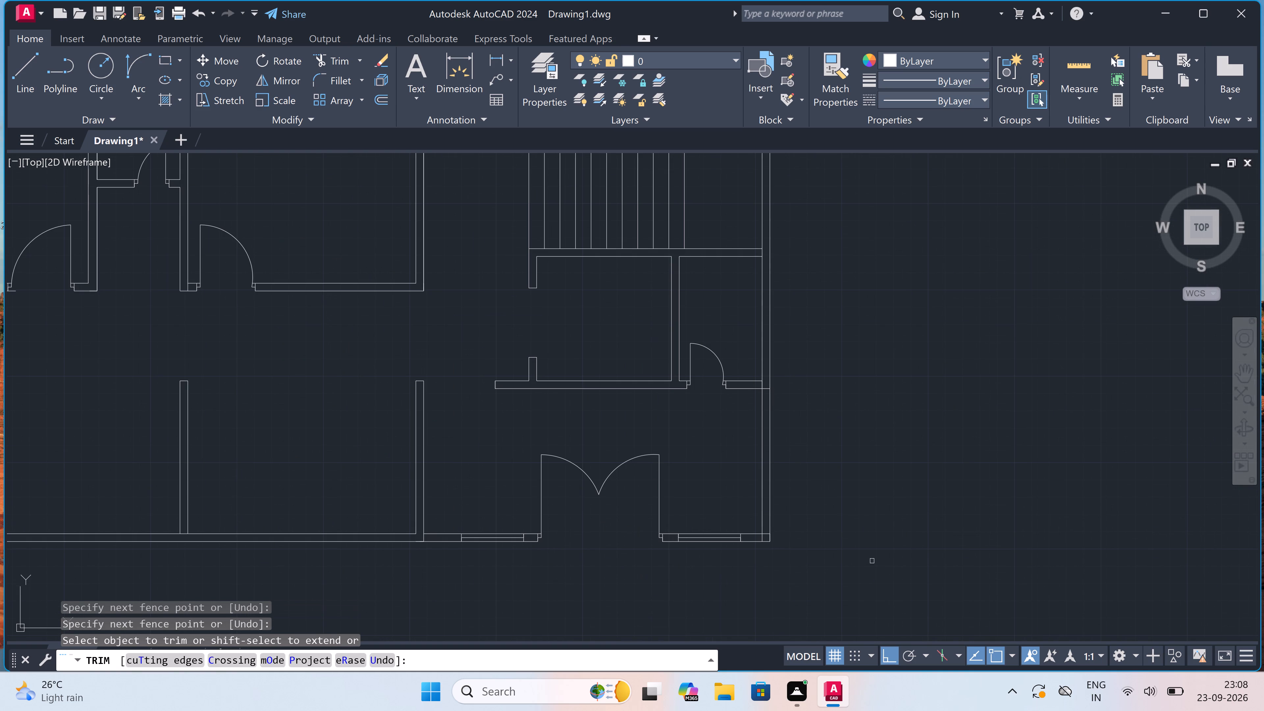
scroll(830, 556, down, 5)
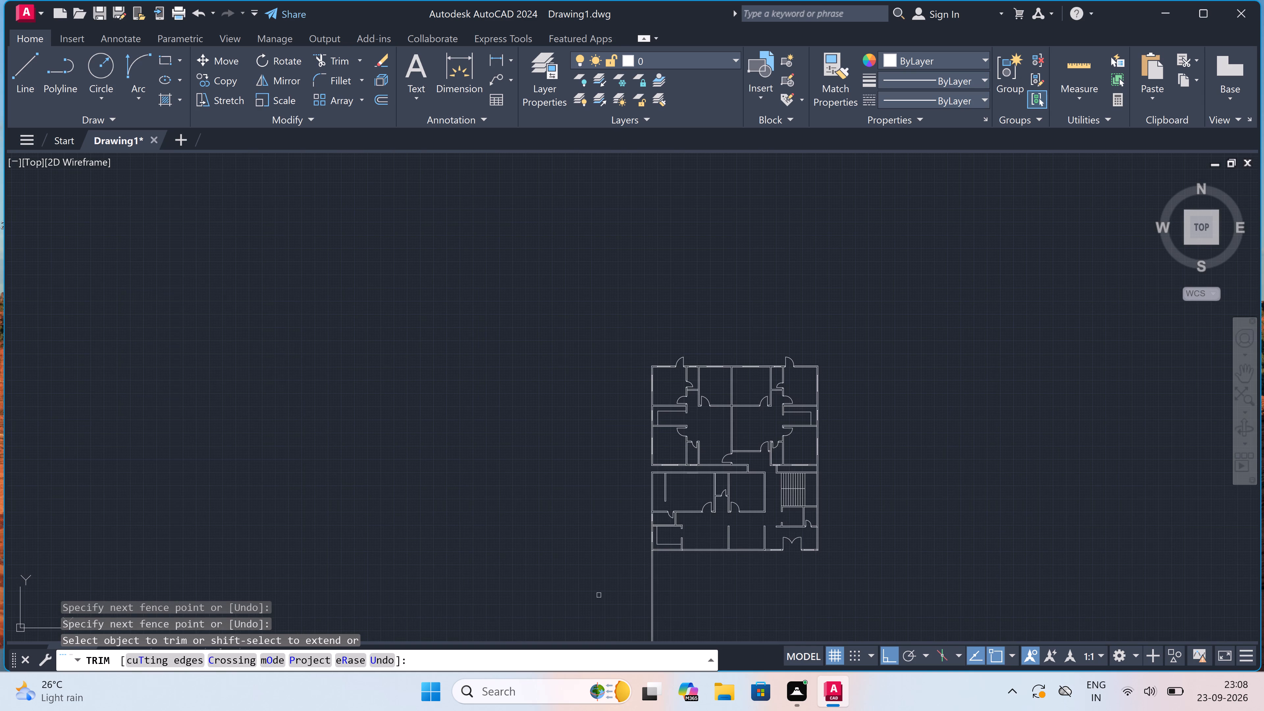
scroll(639, 581, up, 2)
drag(698, 572, 667, 571)
click(544, 587)
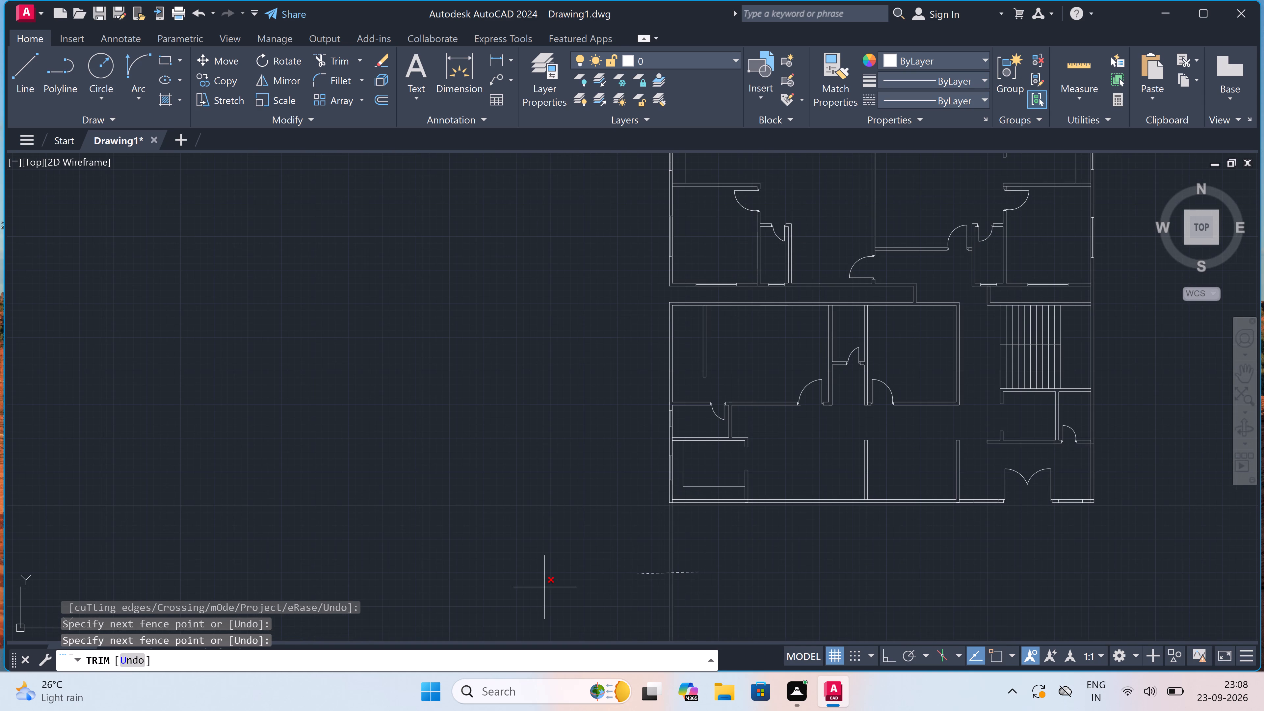
Look over the lower floor plan, examining its rooms, bottom wall and entrance area.
scroll(544, 587, down, 5)
scroll(581, 597, up, 4)
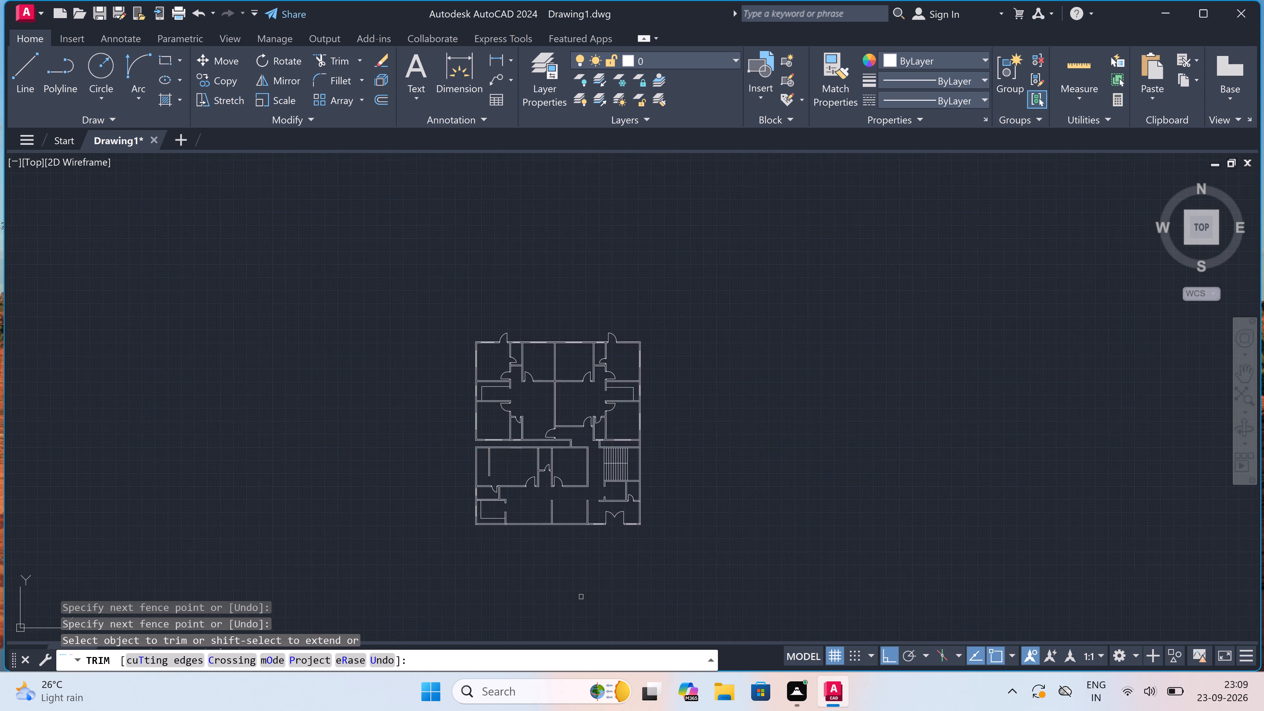
scroll(580, 584, up, 2)
scroll(580, 571, down, 1)
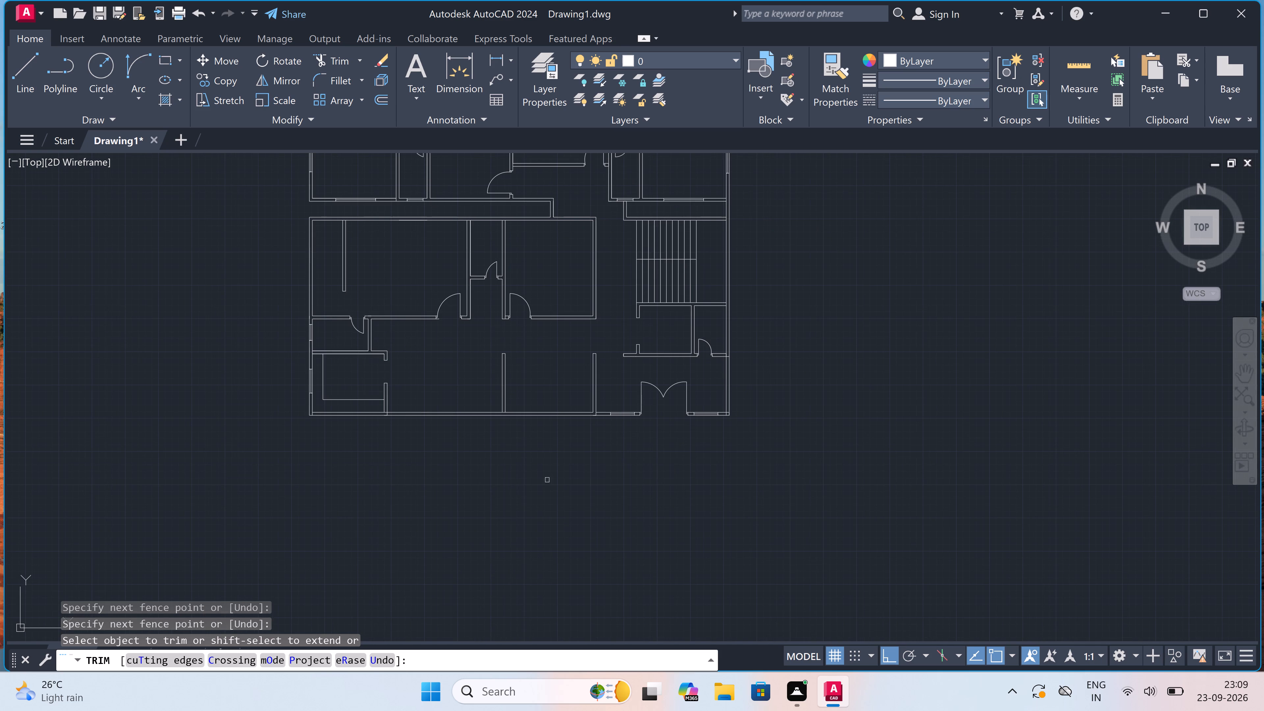
scroll(558, 351, up, 2)
scroll(558, 351, down, 3)
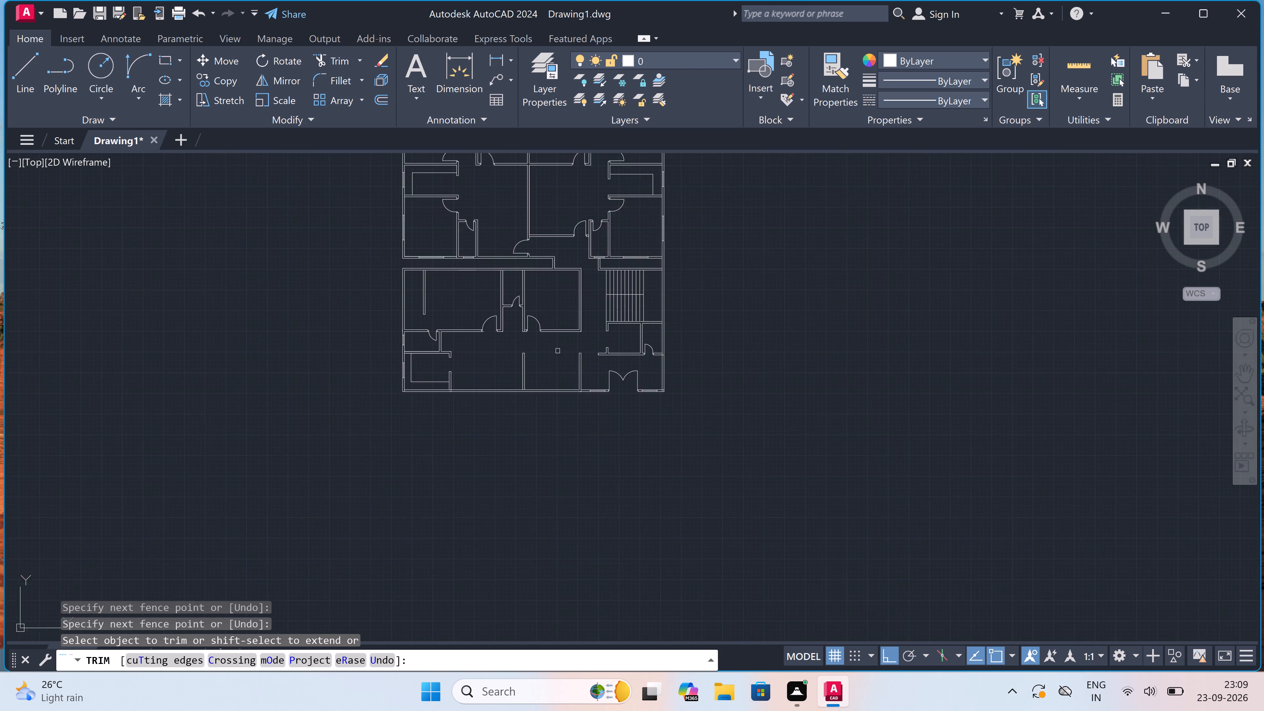
scroll(558, 348, up, 2)
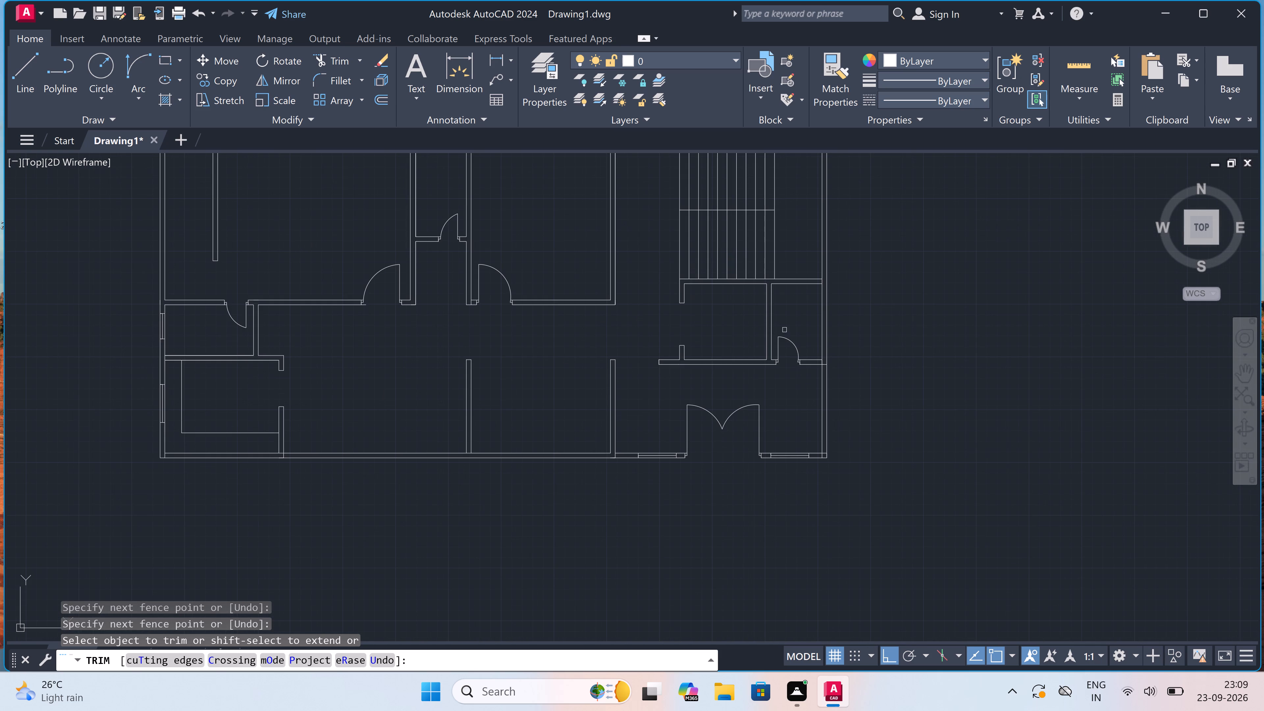
scroll(799, 339, up, 1)
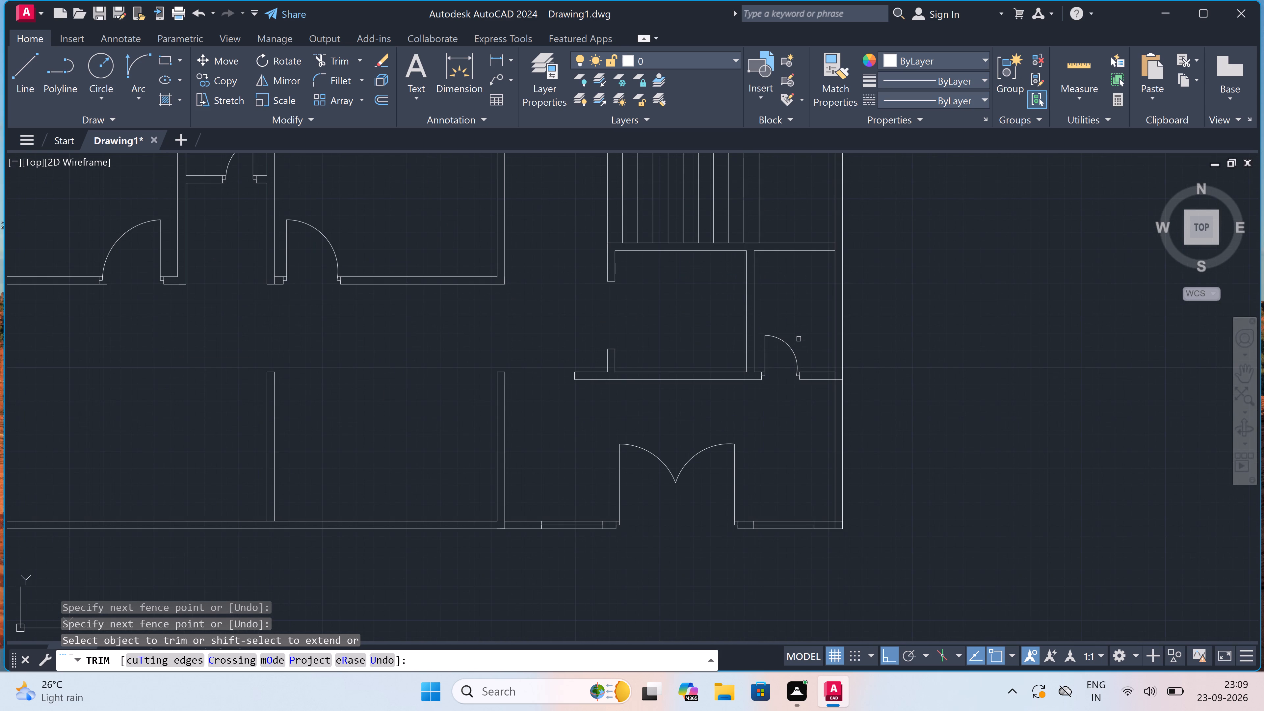
key(Escape)
scroll(764, 368, down, 3)
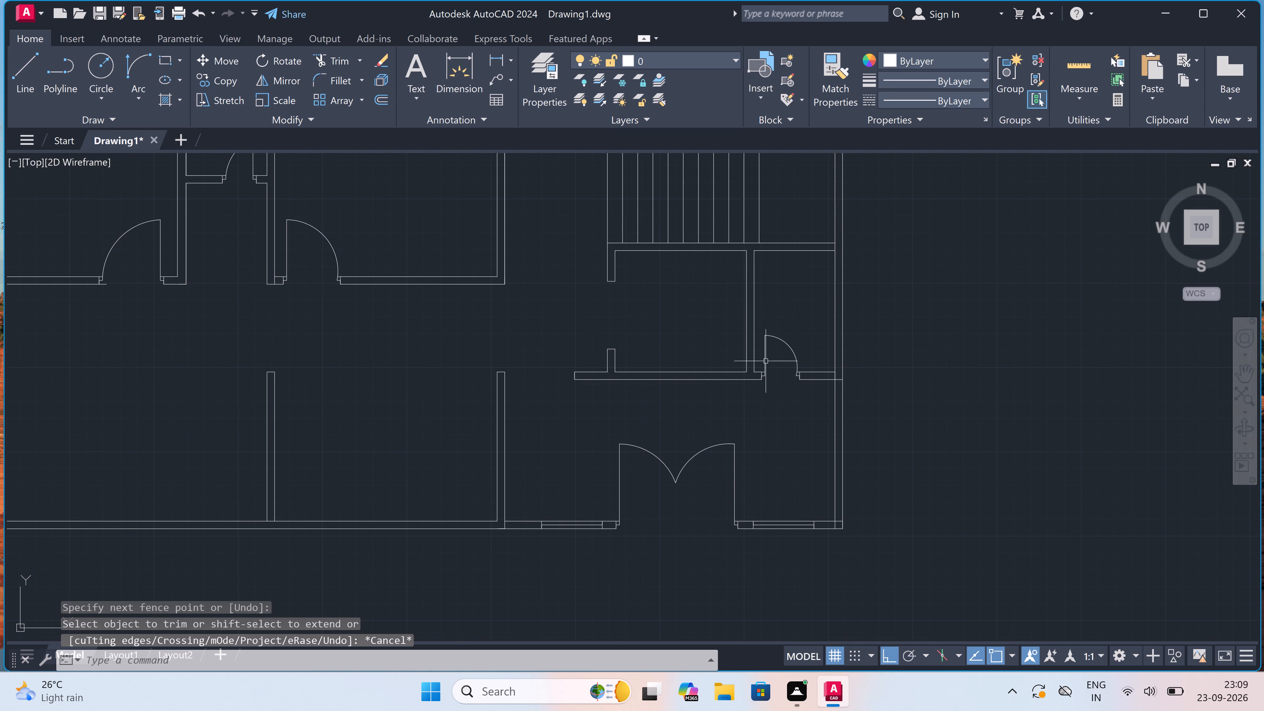
scroll(620, 399, up, 2)
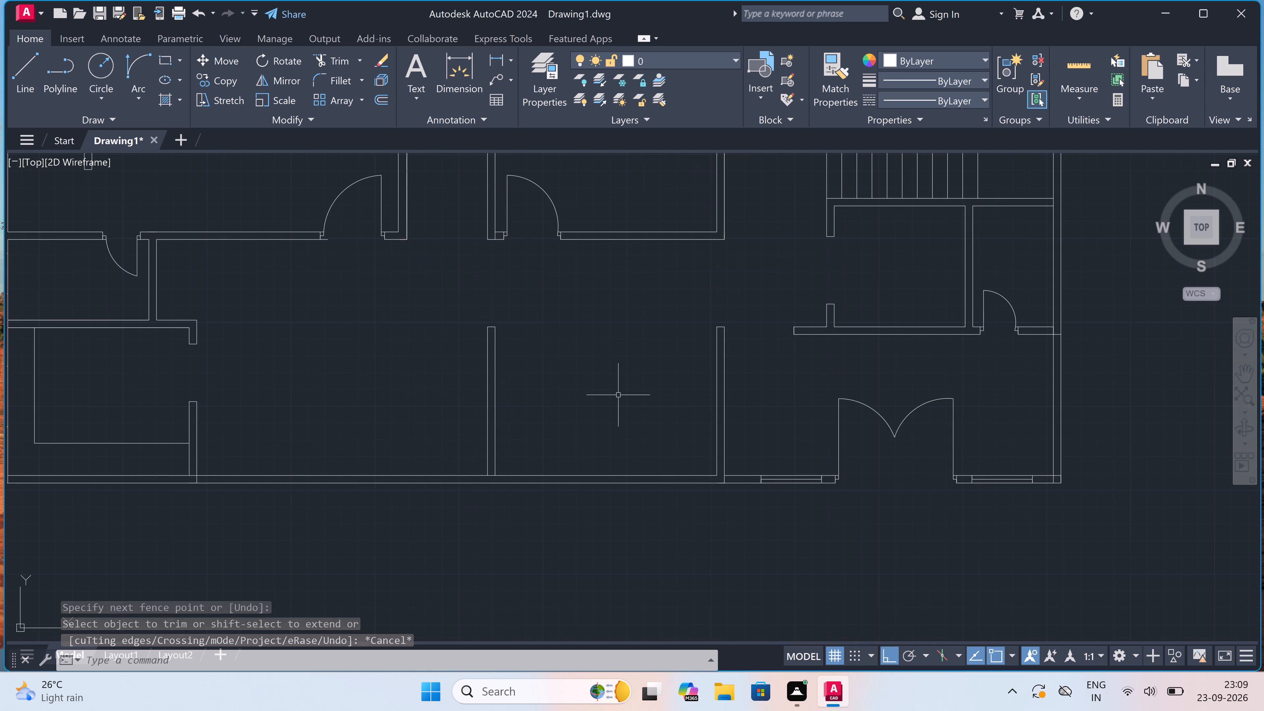
Draw a 5' window in the bottom wall between the two free-standing partitions, with end lines and a centre line.
text(l)
key(space)
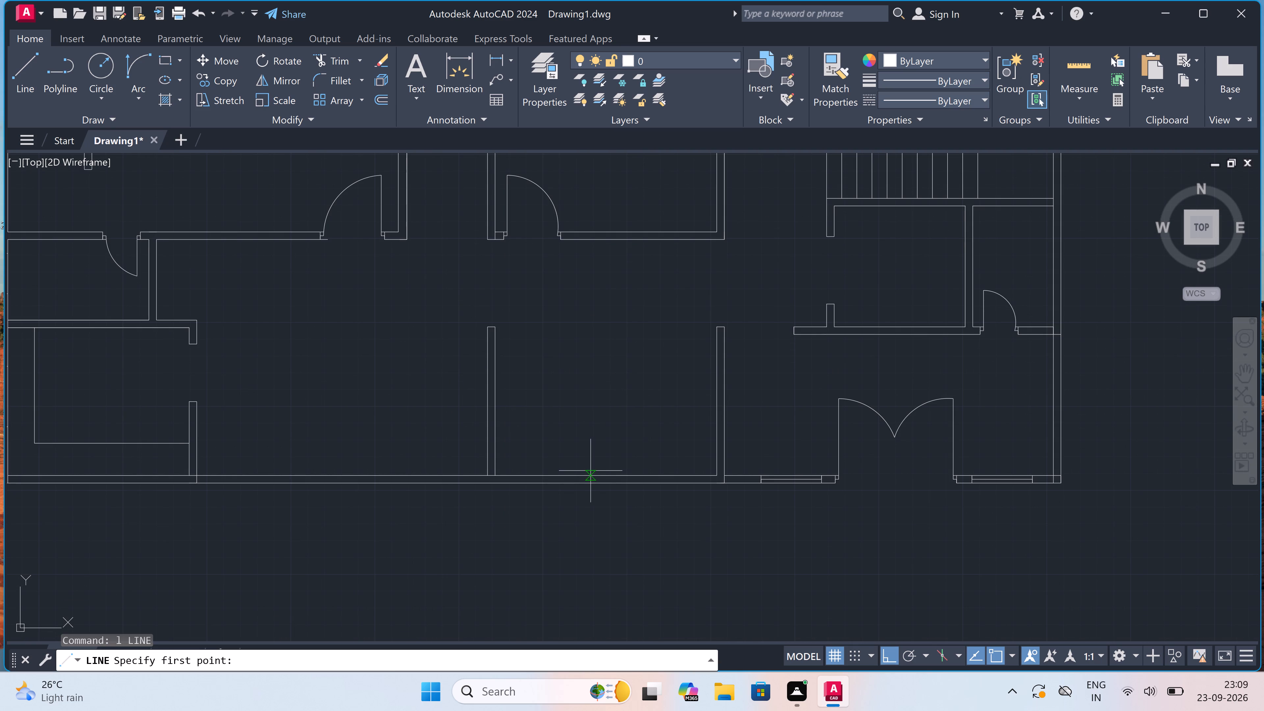
scroll(562, 467, up, 2)
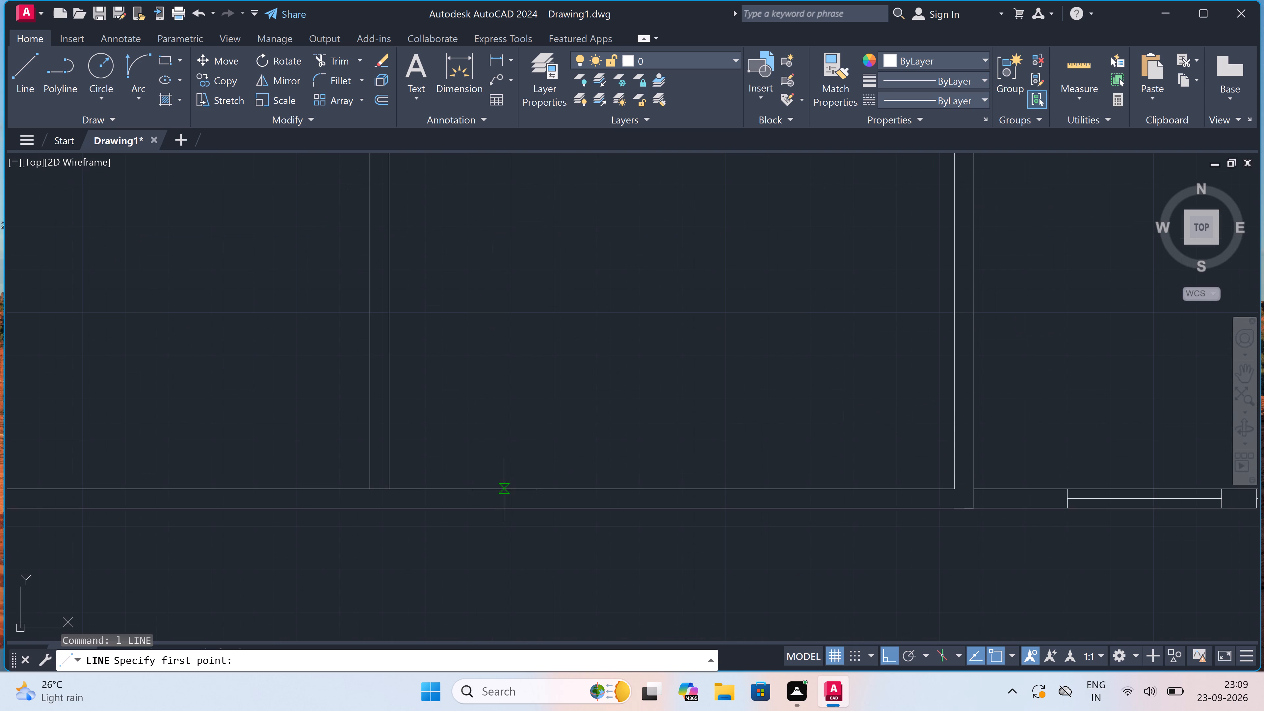
click(504, 490)
click(507, 508)
click(506, 498)
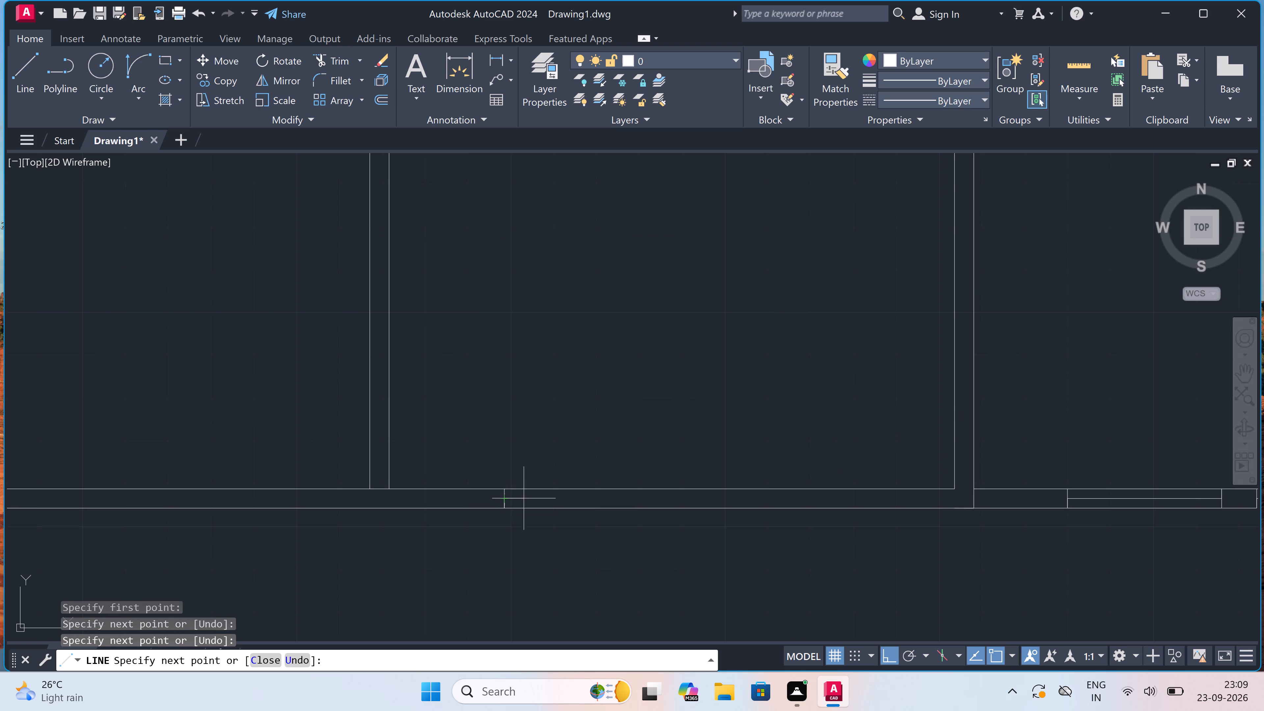
text(5')
key(space)
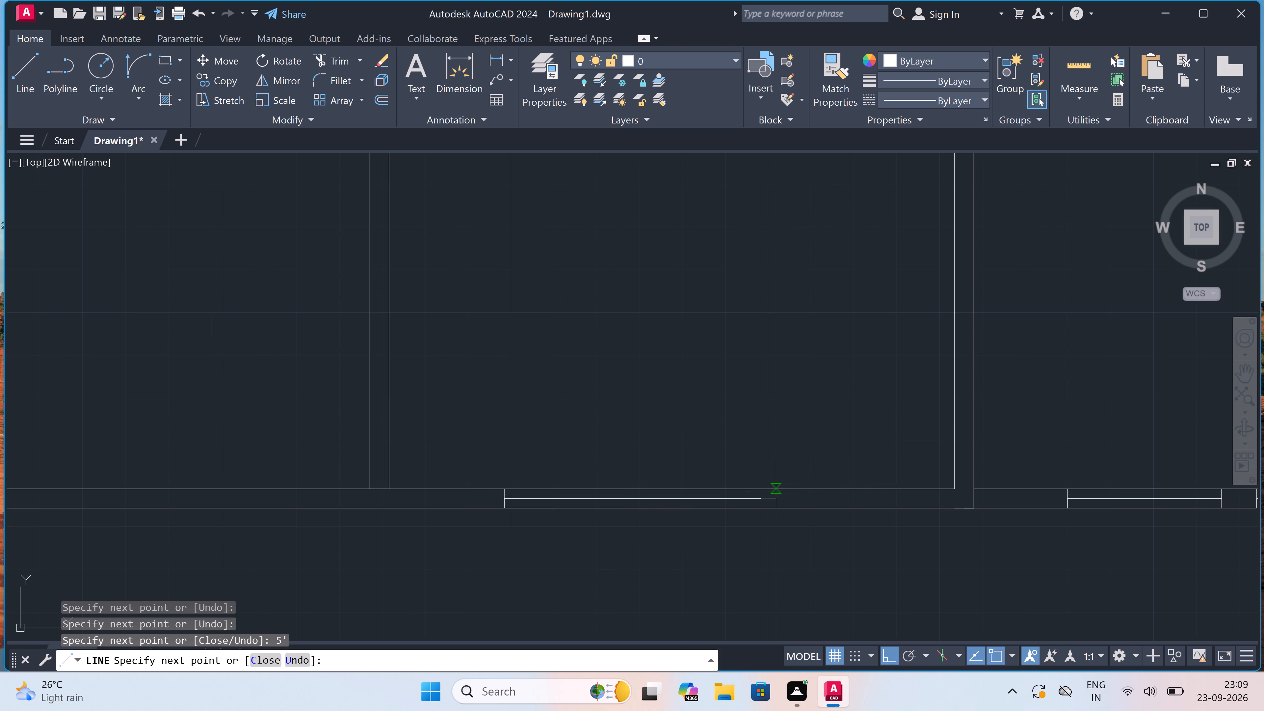
click(765, 492)
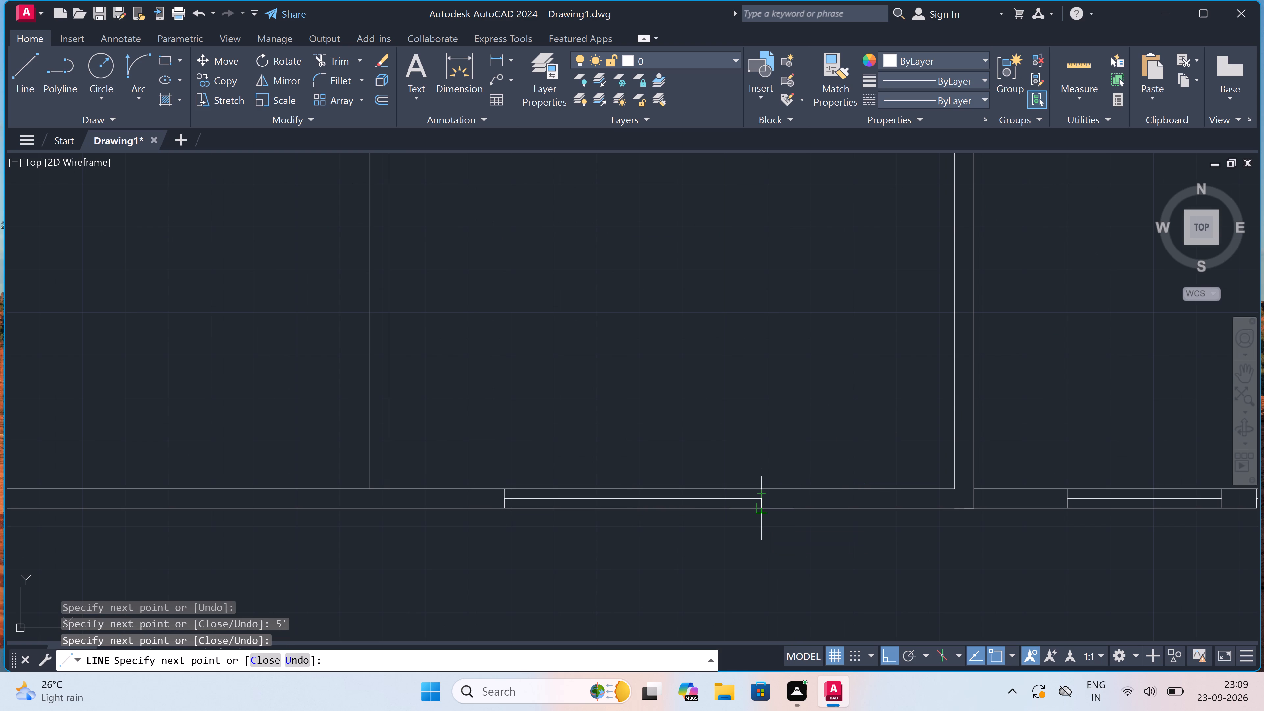
click(757, 506)
key(Escape)
Draw another 5' window in the bottom wall of the room to the left, with end lines and a centre line.
scroll(765, 475, down, 5)
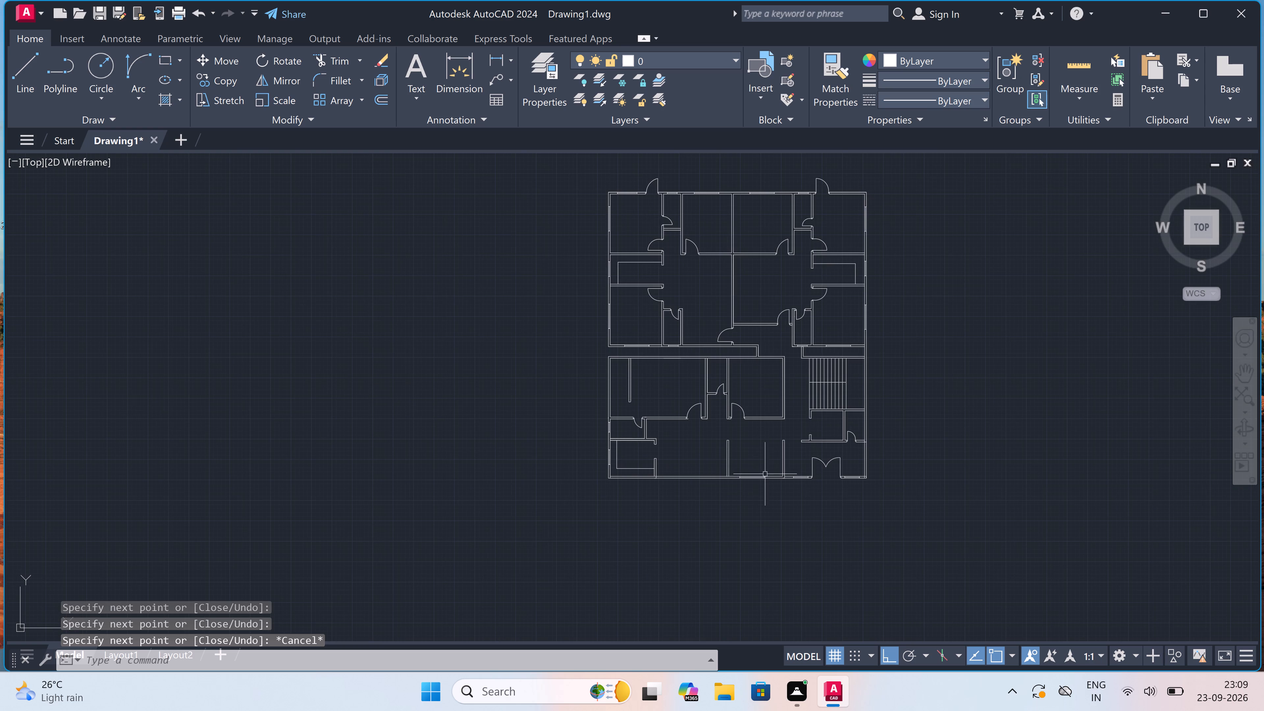
scroll(691, 486, up, 3)
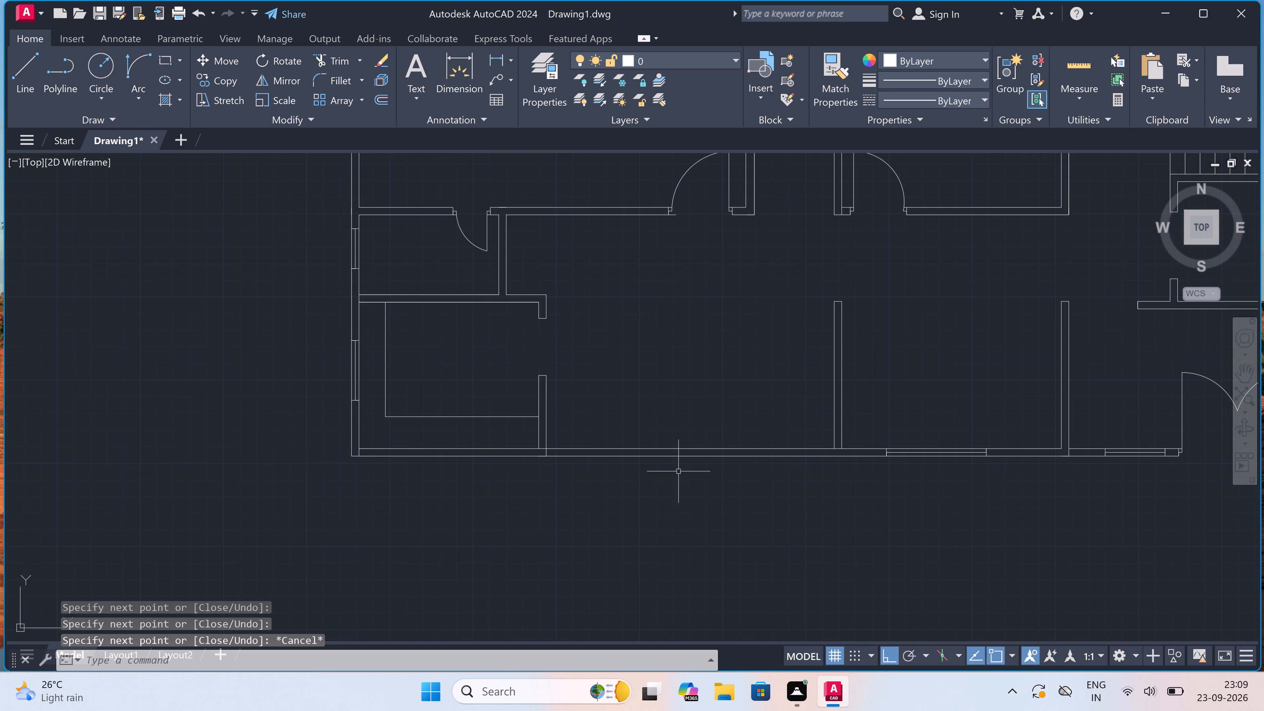
key(space)
scroll(620, 450, up, 1)
drag(620, 450, 620, 455)
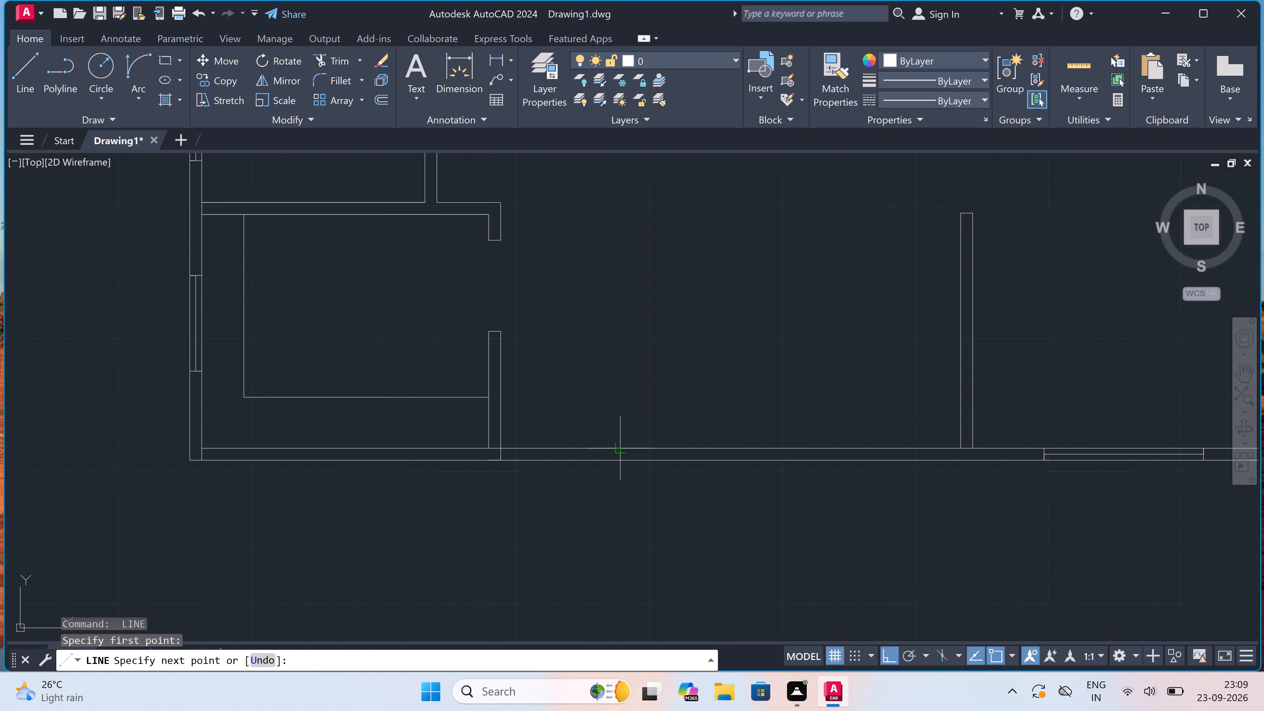
click(620, 466)
drag(619, 456, 629, 455)
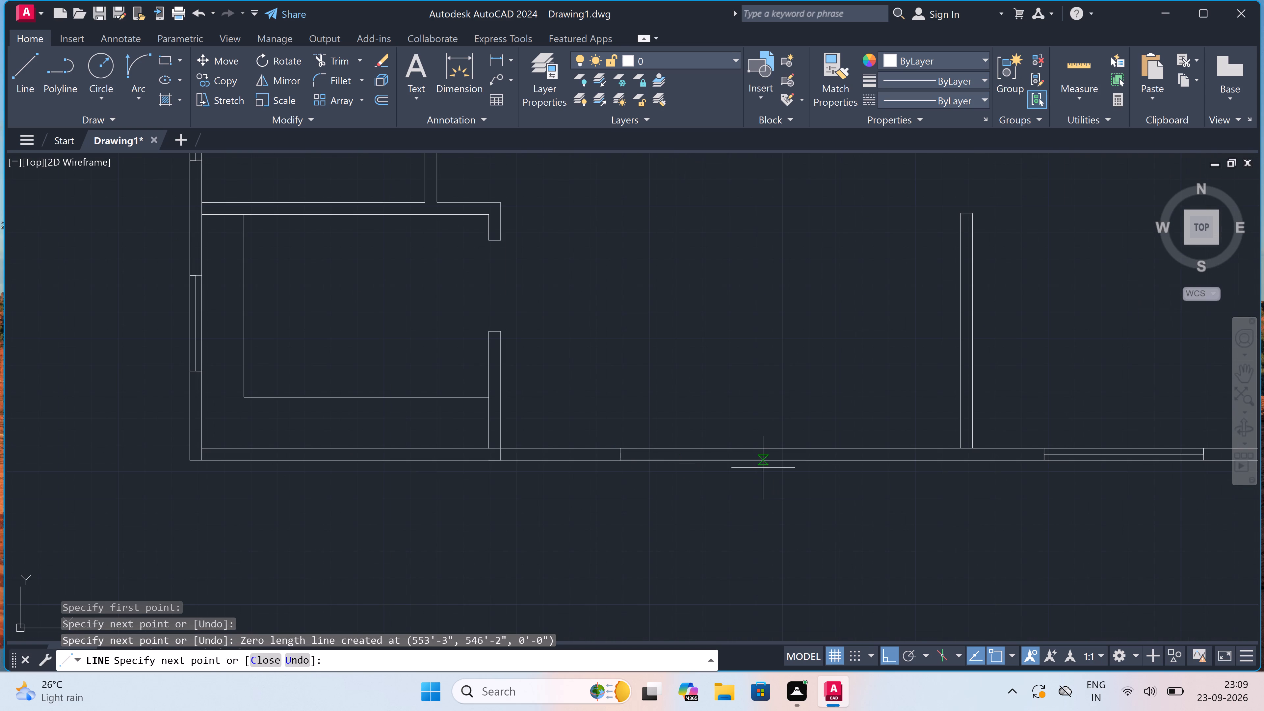
scroll(571, 445, up, 3)
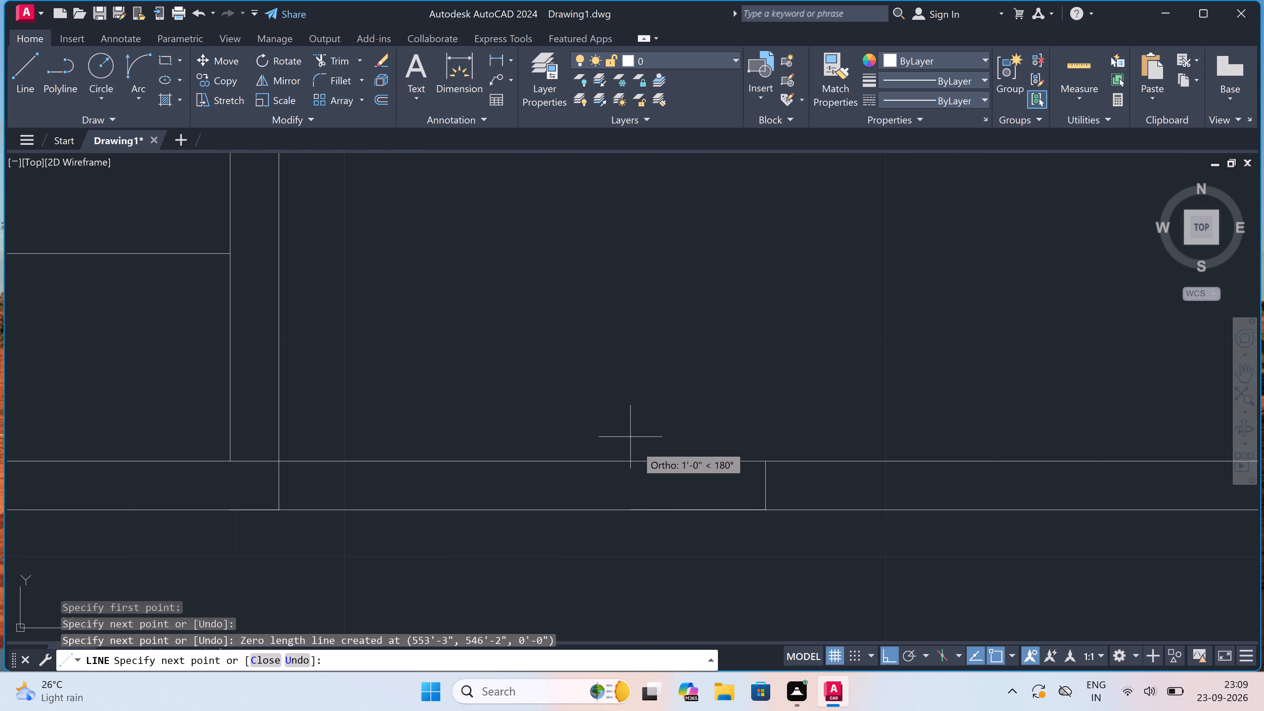
click(763, 487)
scroll(712, 480, down, 3)
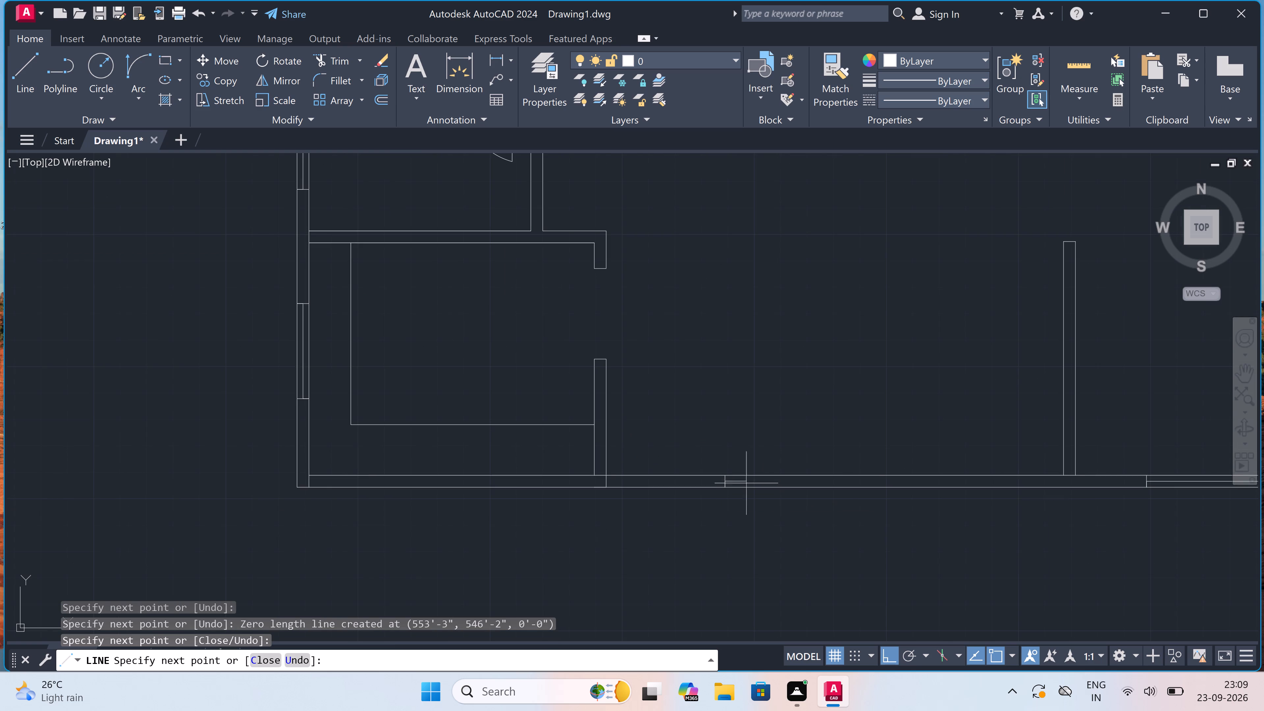
scroll(849, 477, up, 2)
key(5)
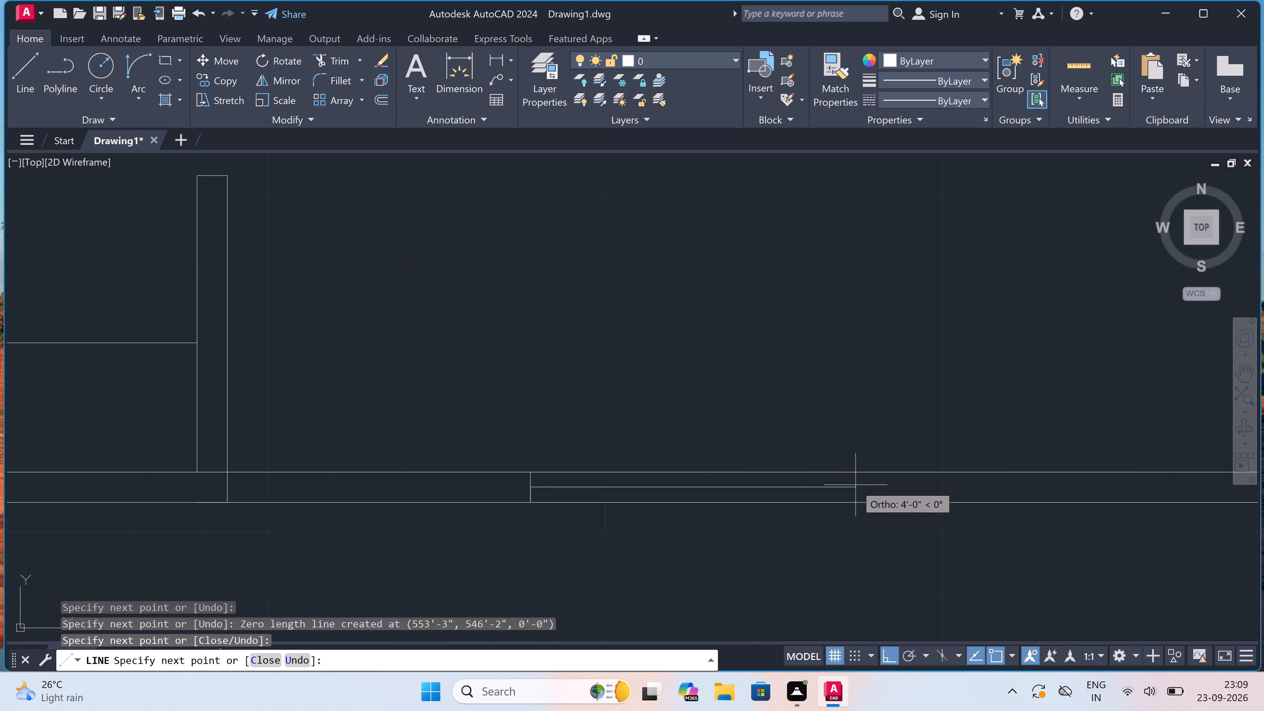
key(apostrophe)
key(space)
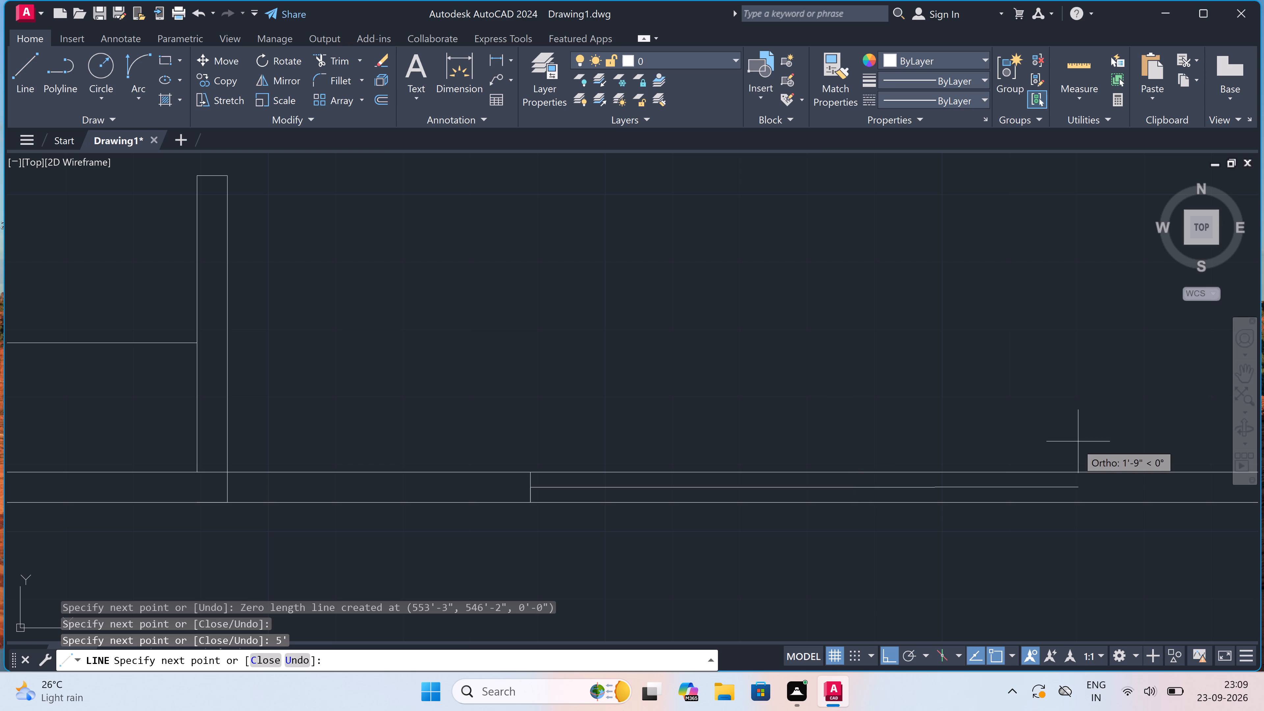
click(932, 475)
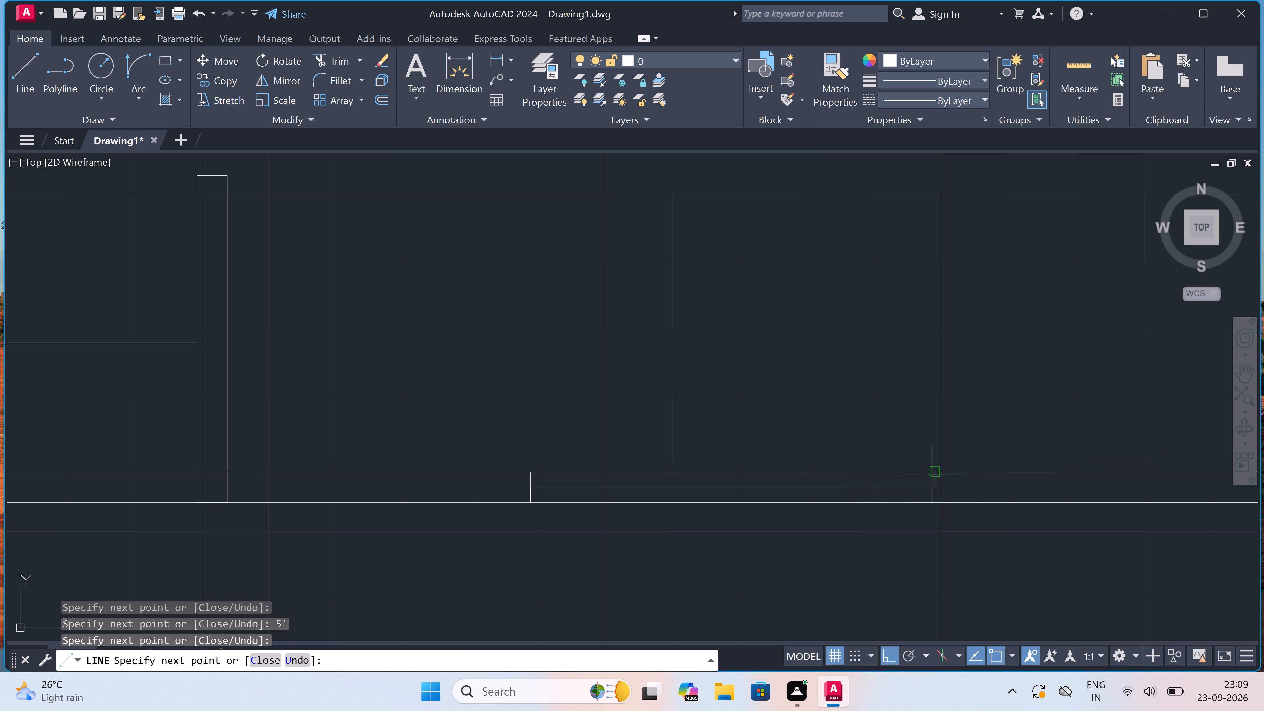
click(944, 501)
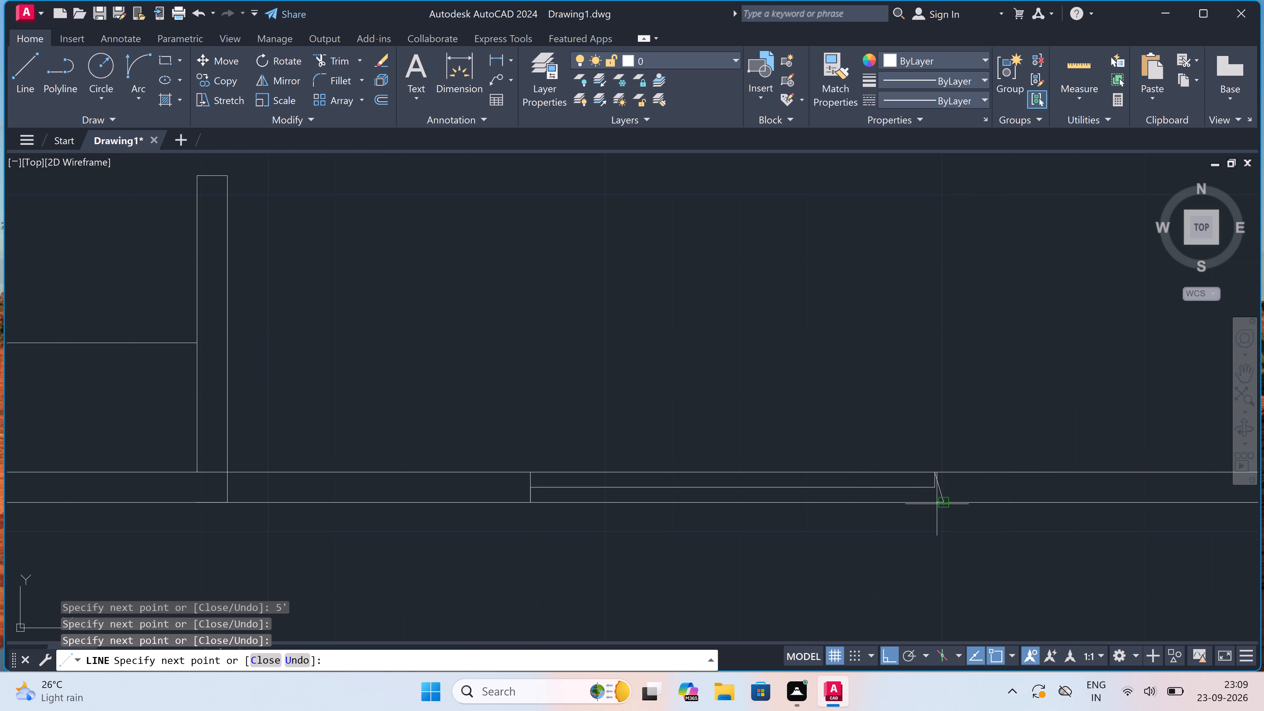
key(ctrl+z)
click(936, 503)
key(Escape)
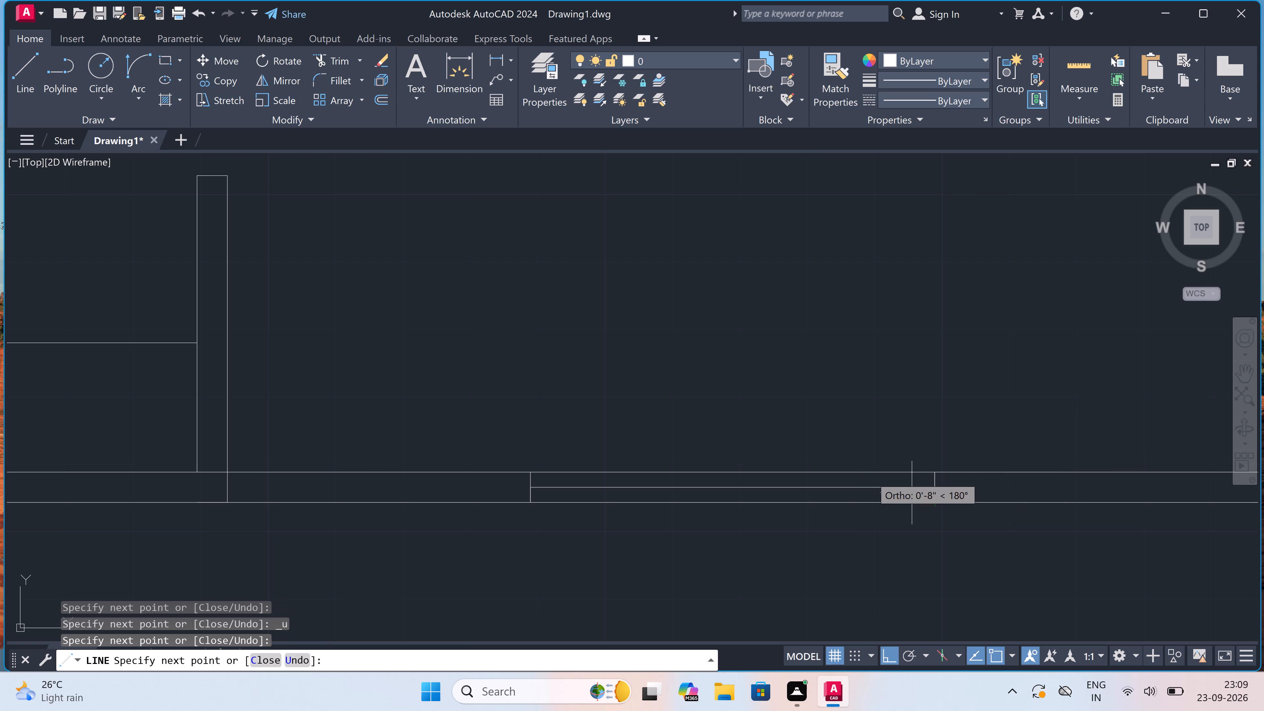
Trim the wall lines crossing the junction where the bottom-left room's right partition meets the lower plan's bottom wall.
scroll(829, 471, down, 1)
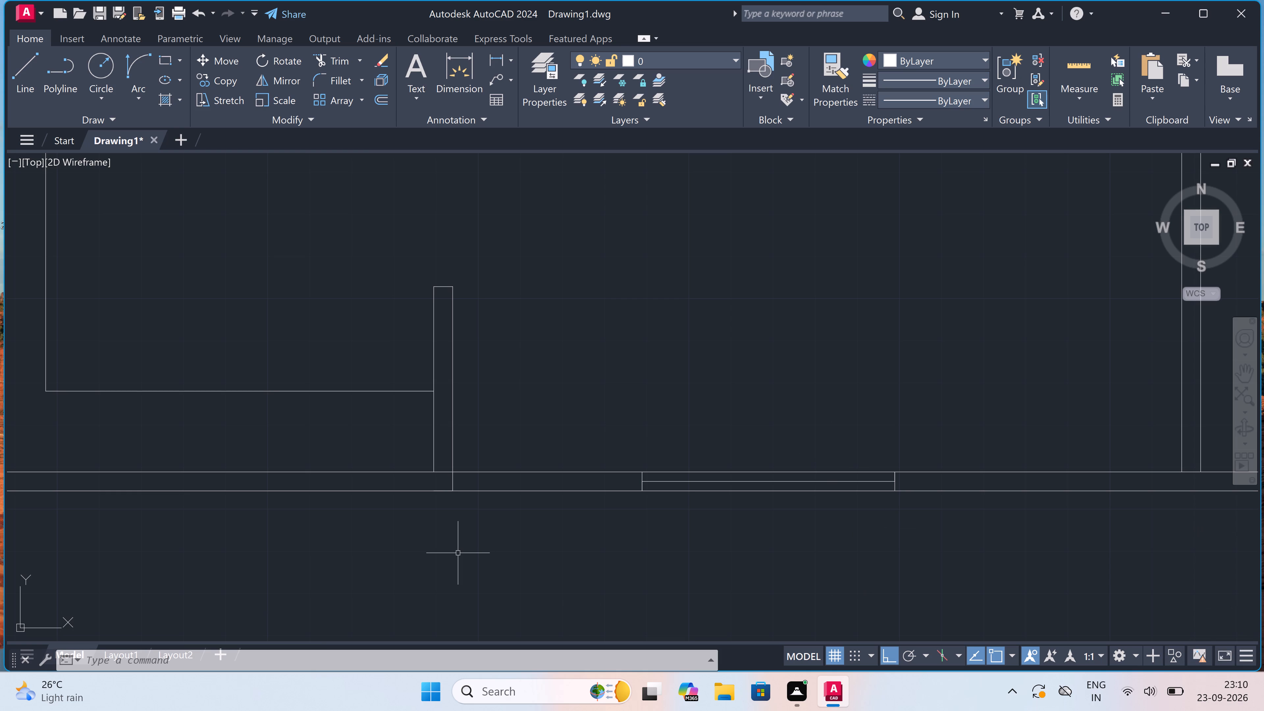
scroll(461, 456, down, 4)
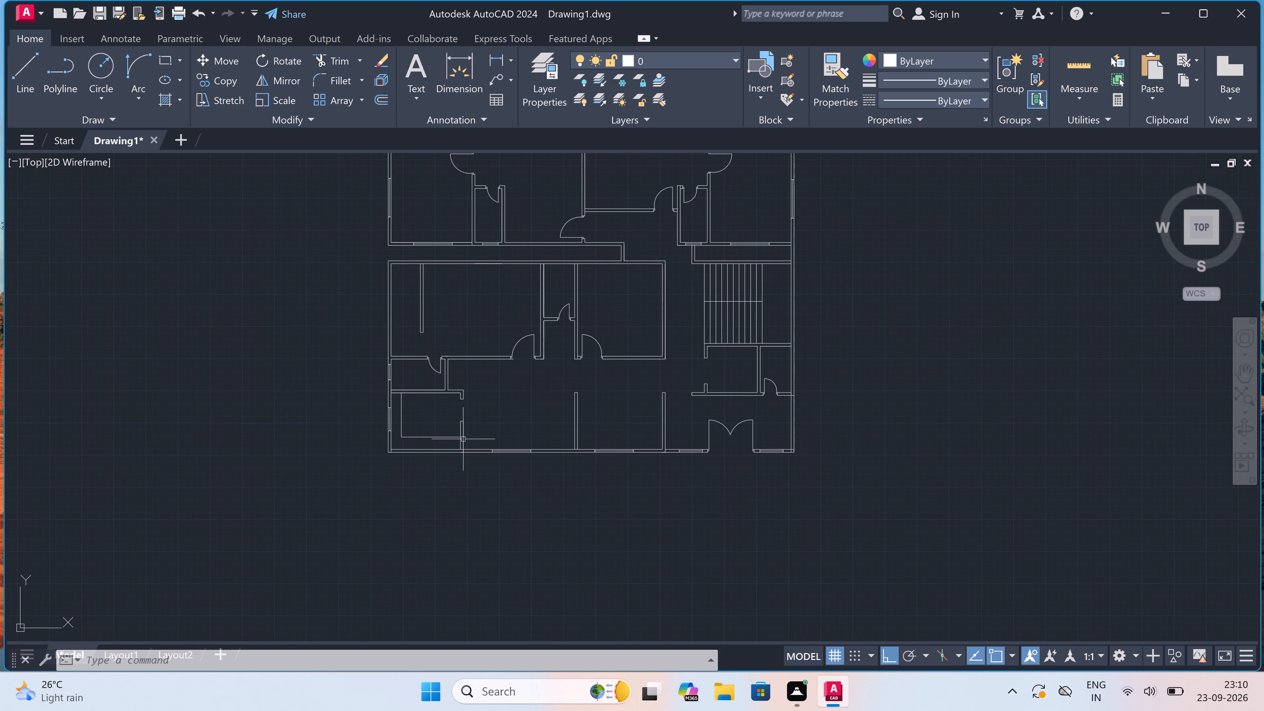
scroll(450, 451, up, 3)
scroll(478, 453, up, 2)
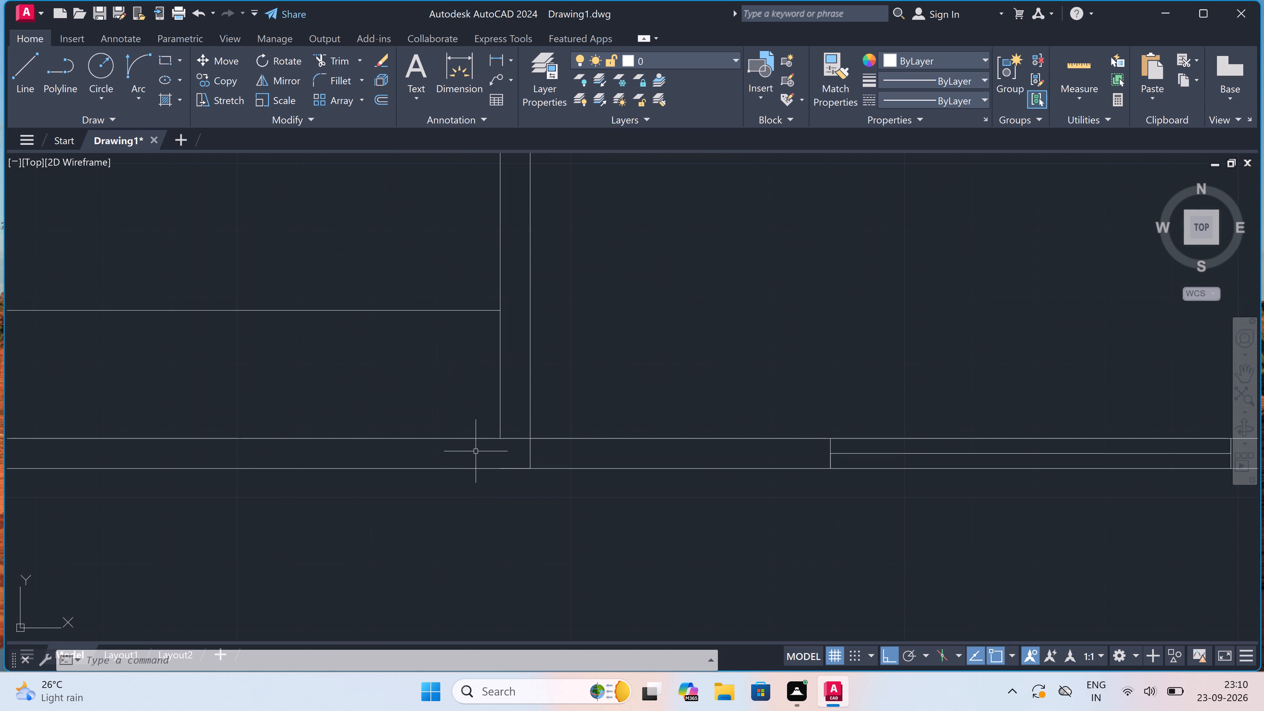
text(tr)
key(space)
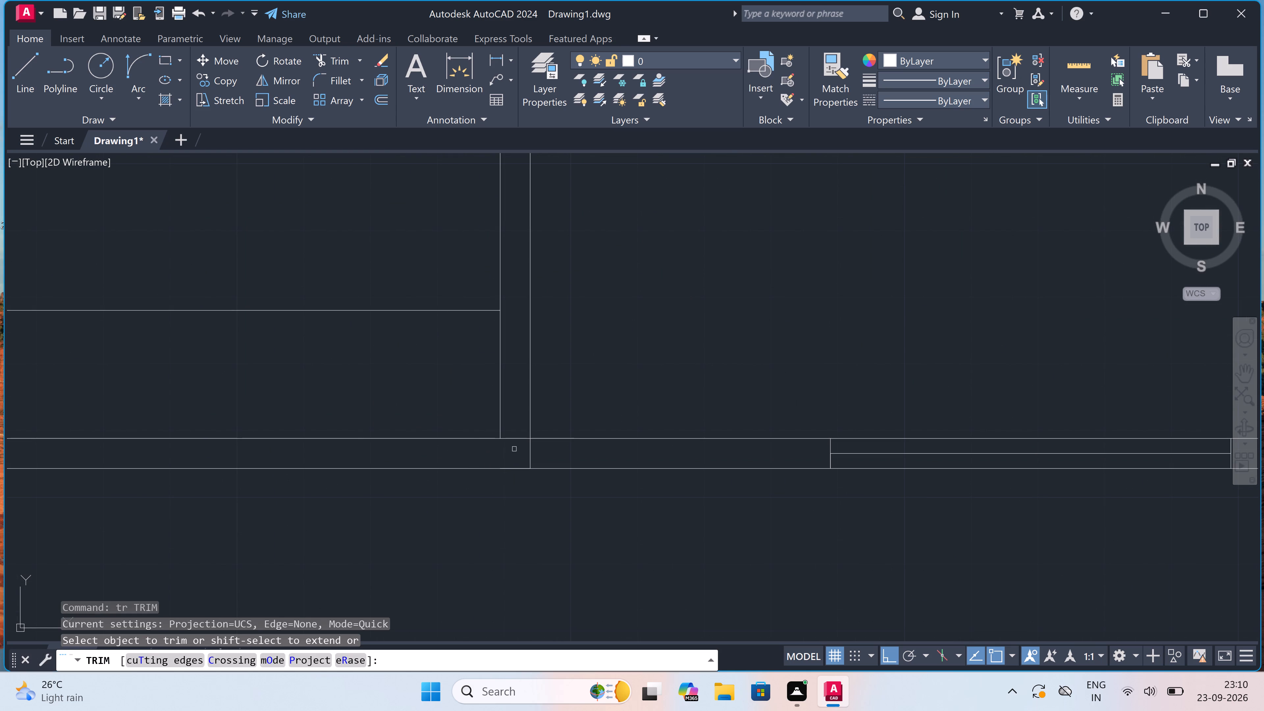
click(522, 447)
click(519, 427)
click(519, 446)
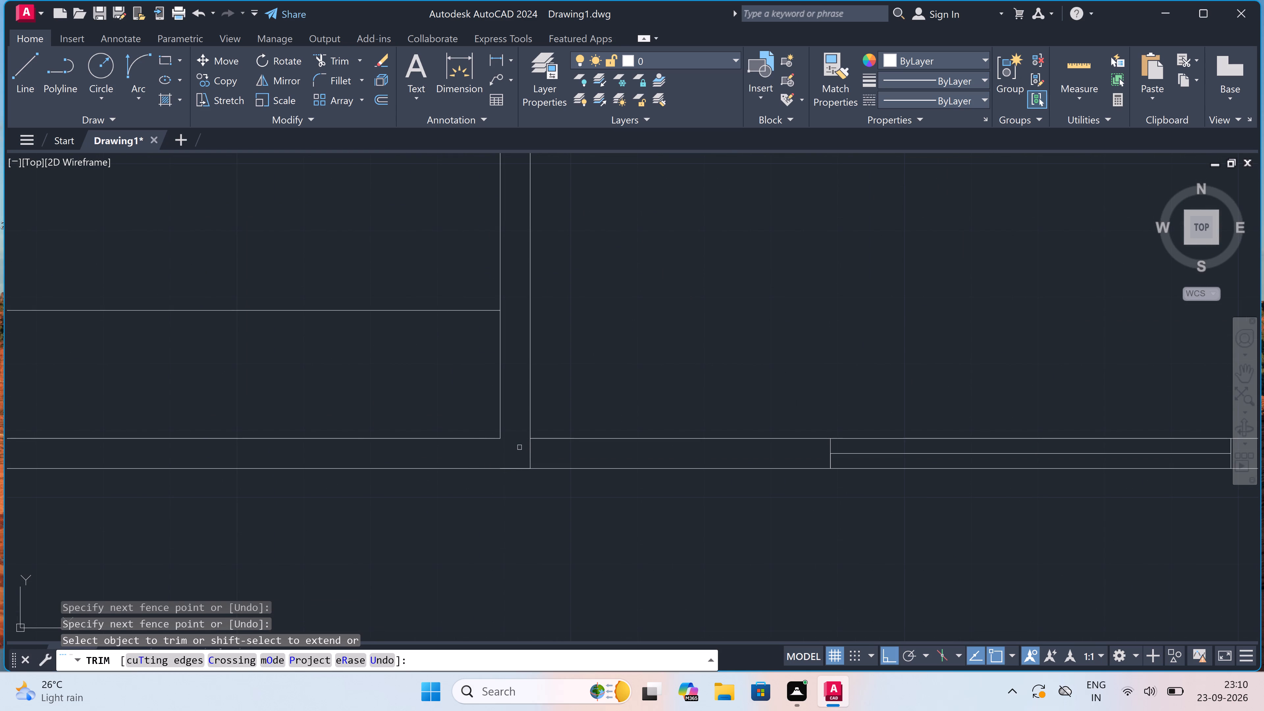
click(522, 455)
click(542, 455)
key(Escape)
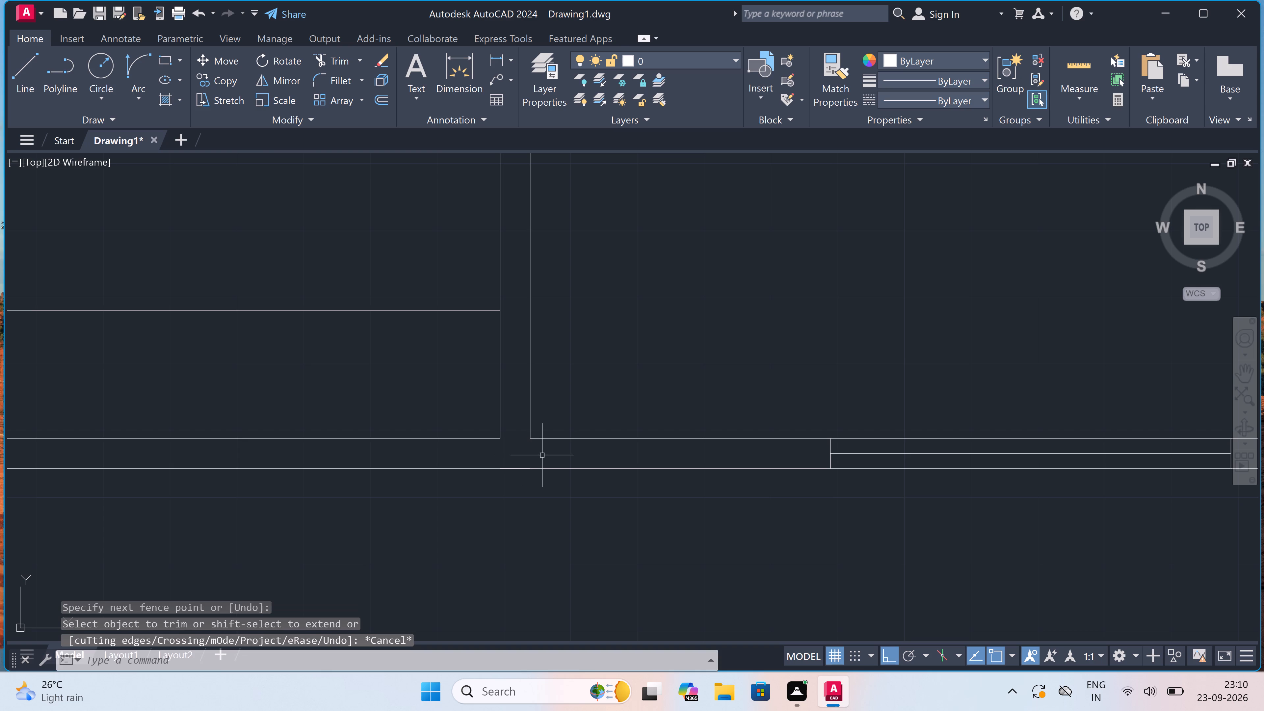
Draw a short line across the left outer wall from the lower-left inner corner of the lower plan's upper-left room.
scroll(548, 461, down, 2)
scroll(566, 499, down, 4)
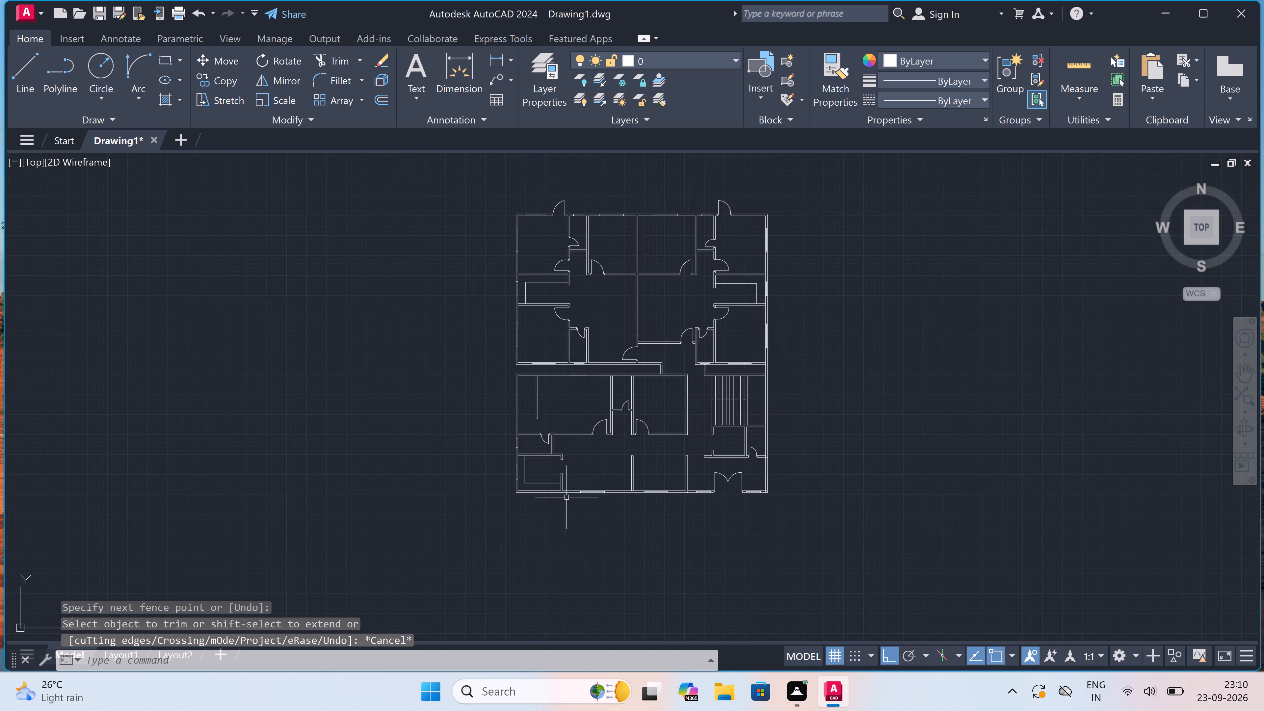
scroll(566, 497, down, 2)
scroll(551, 467, up, 4)
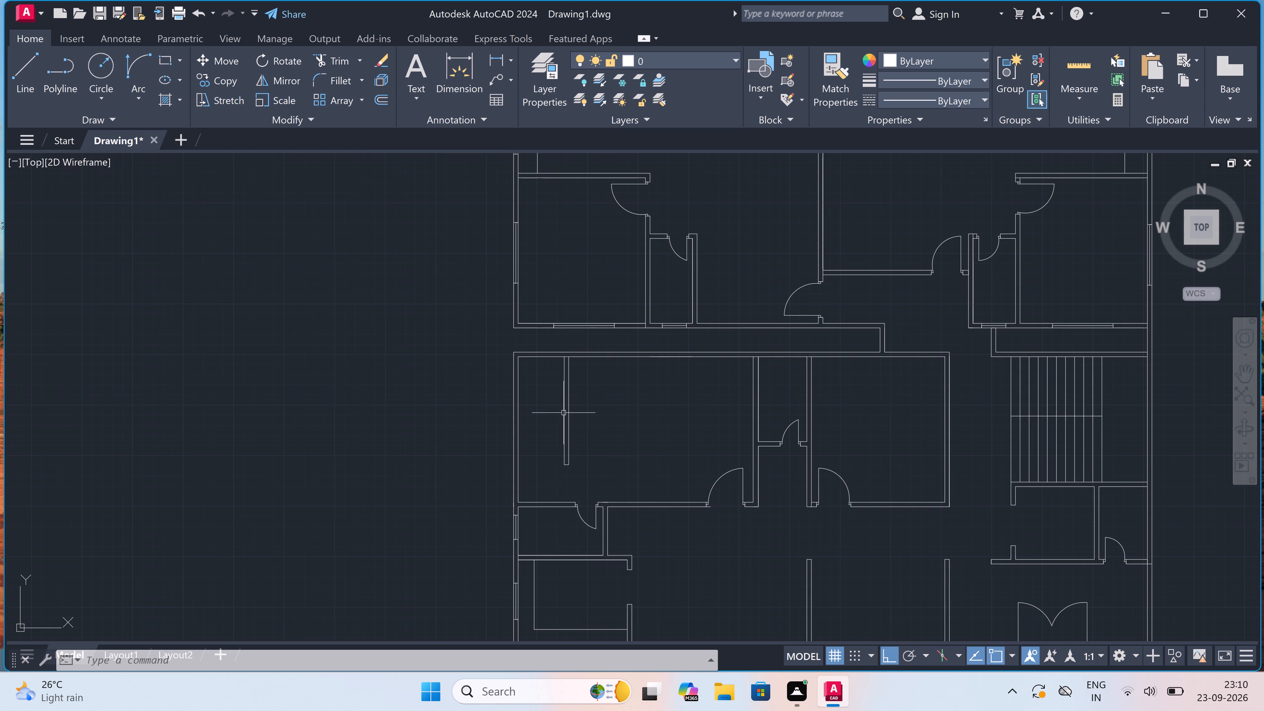
scroll(564, 411, up, 2)
scroll(546, 384, down, 2)
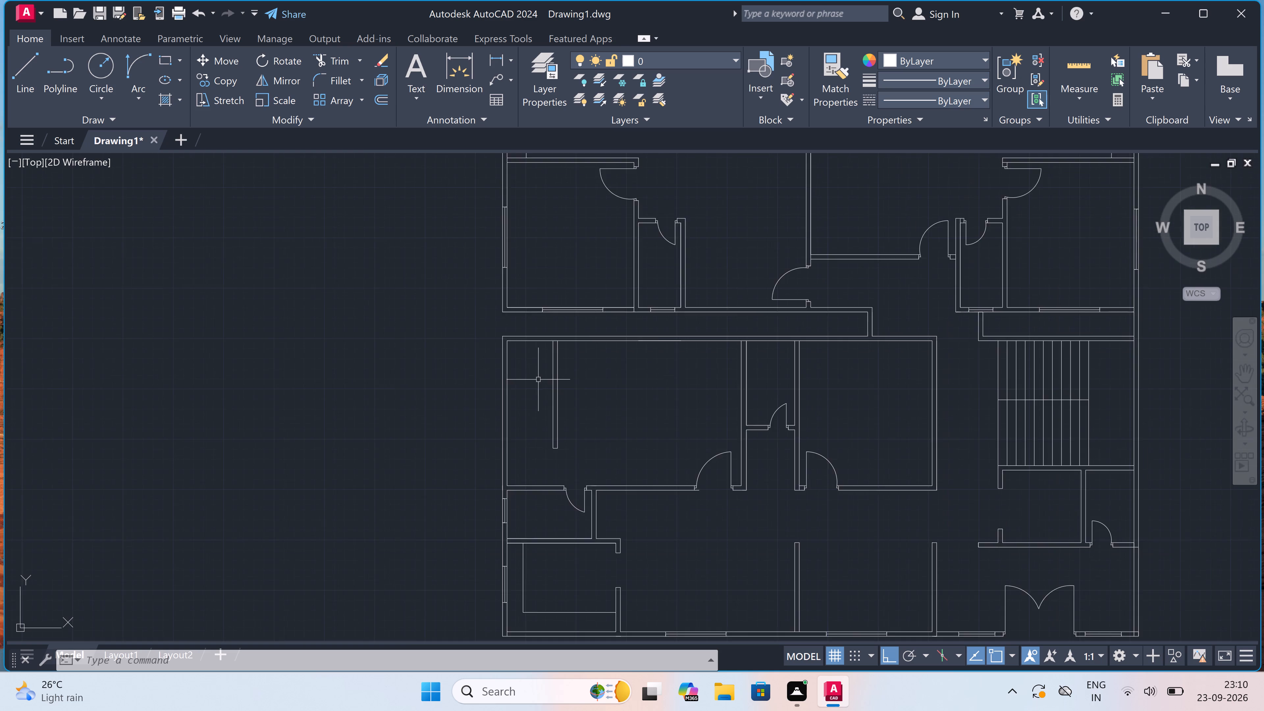
scroll(524, 378, up, 1)
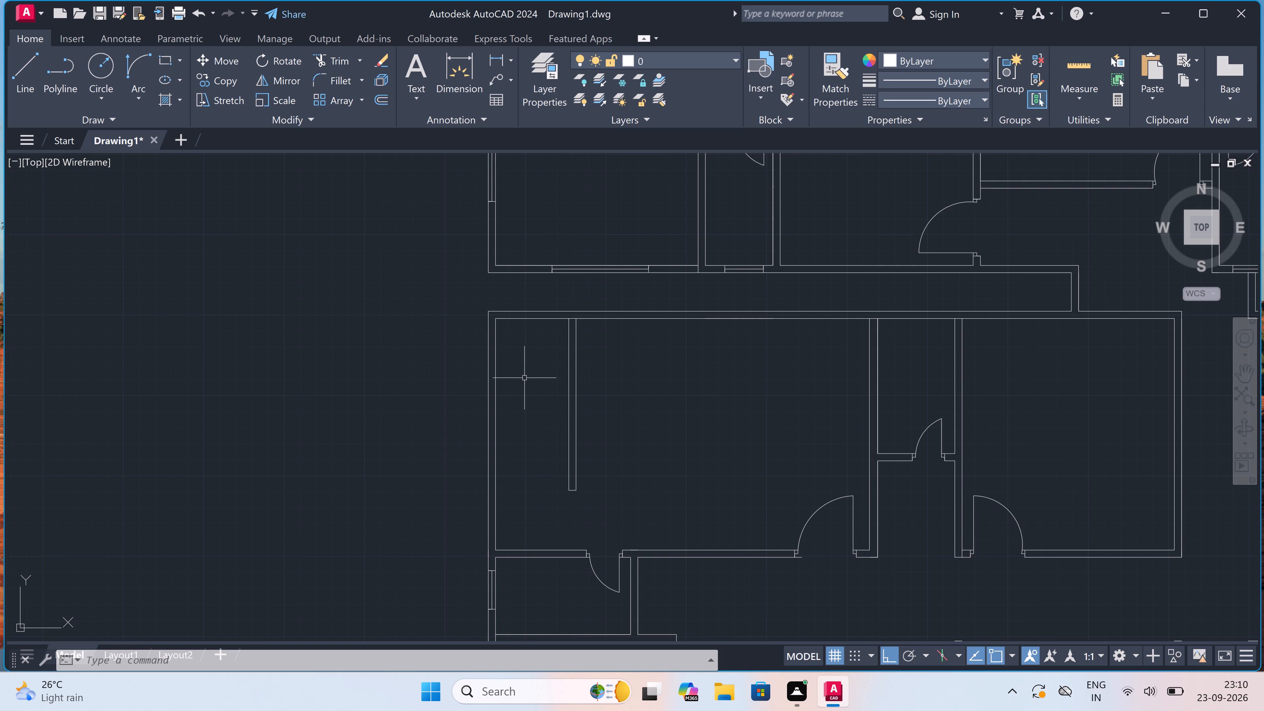
text(l)
key(space)
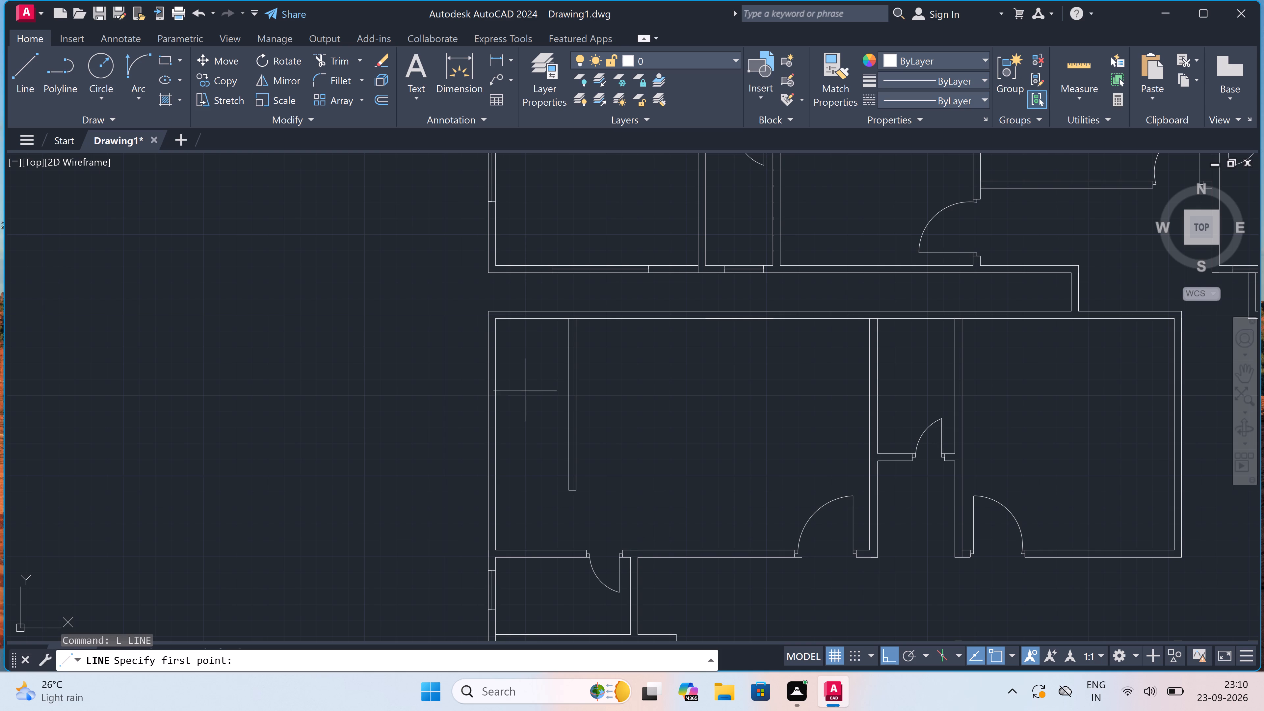
scroll(529, 415, up, 1)
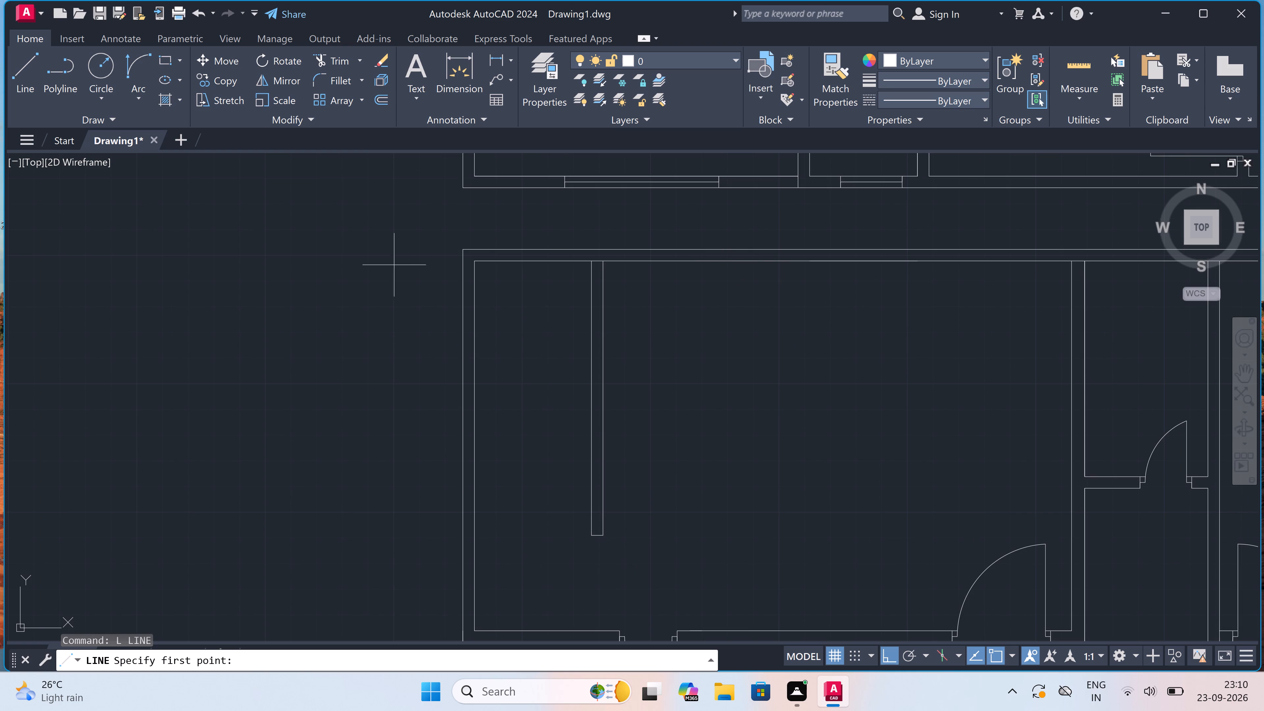
scroll(440, 317, down, 3)
scroll(445, 387, up, 3)
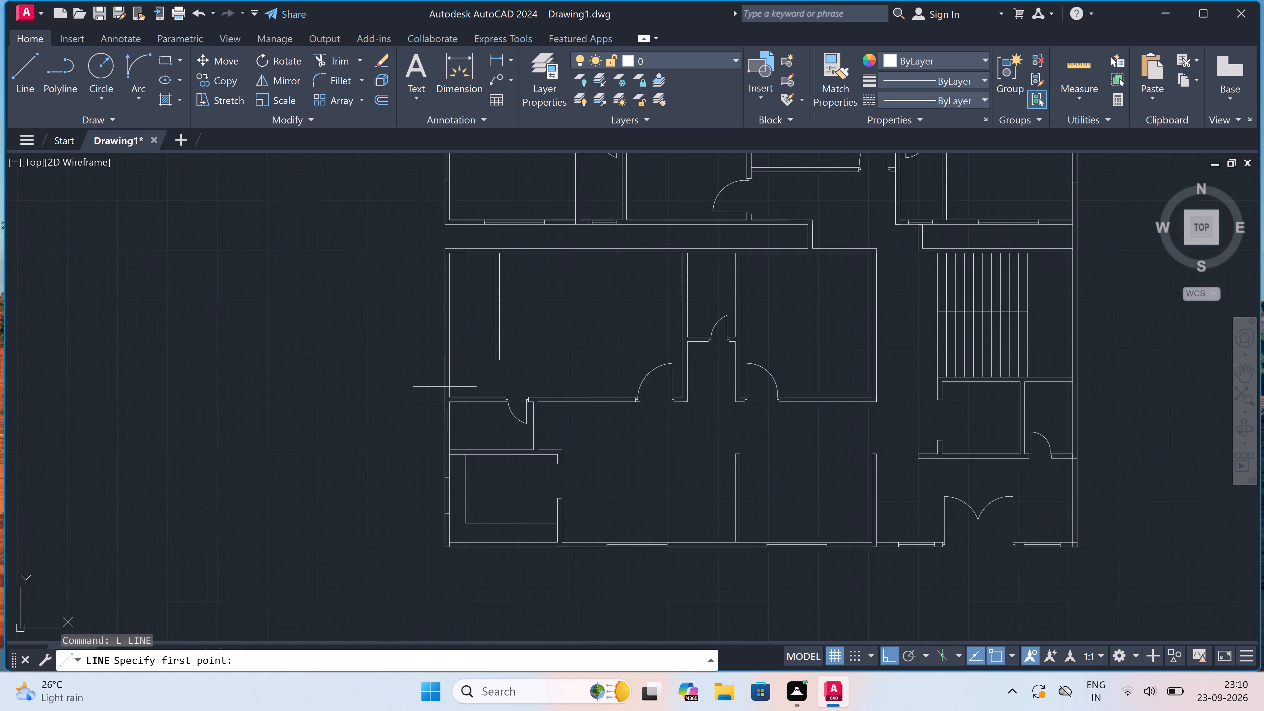
scroll(456, 408, up, 2)
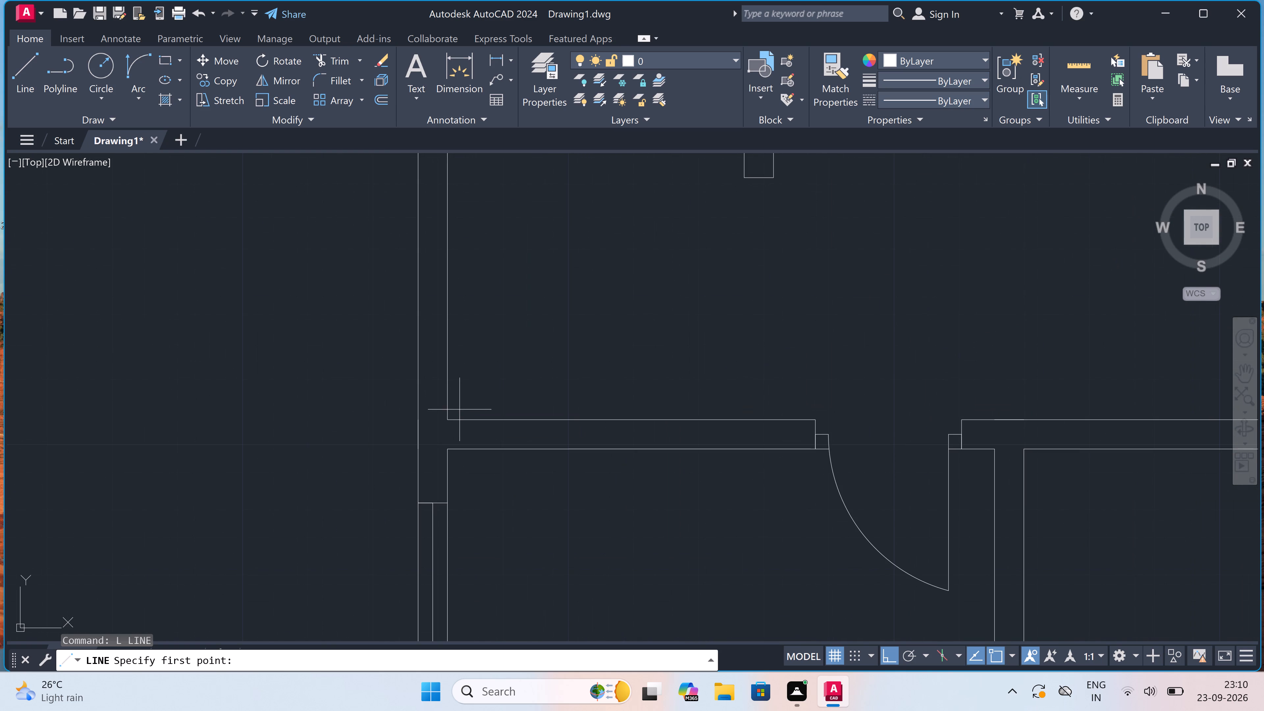
double_click(449, 417)
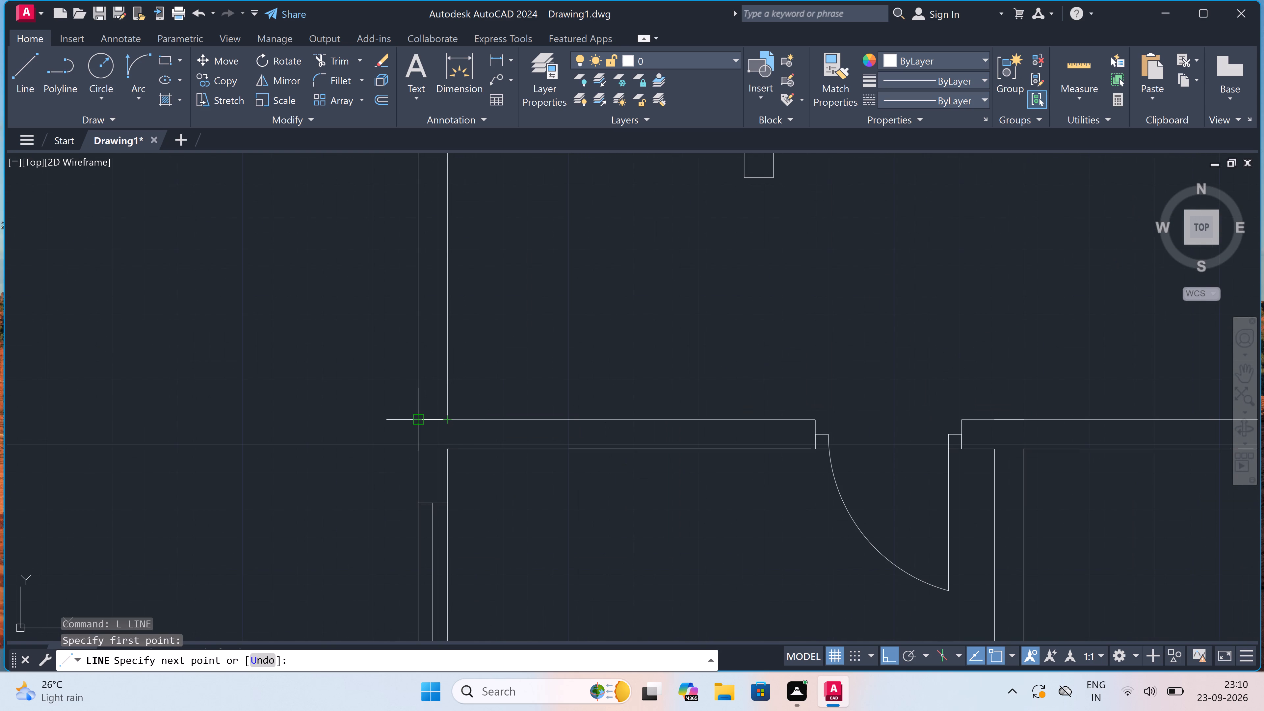
click(418, 420)
scroll(419, 419, down, 3)
key(Escape)
scroll(416, 412, down, 2)
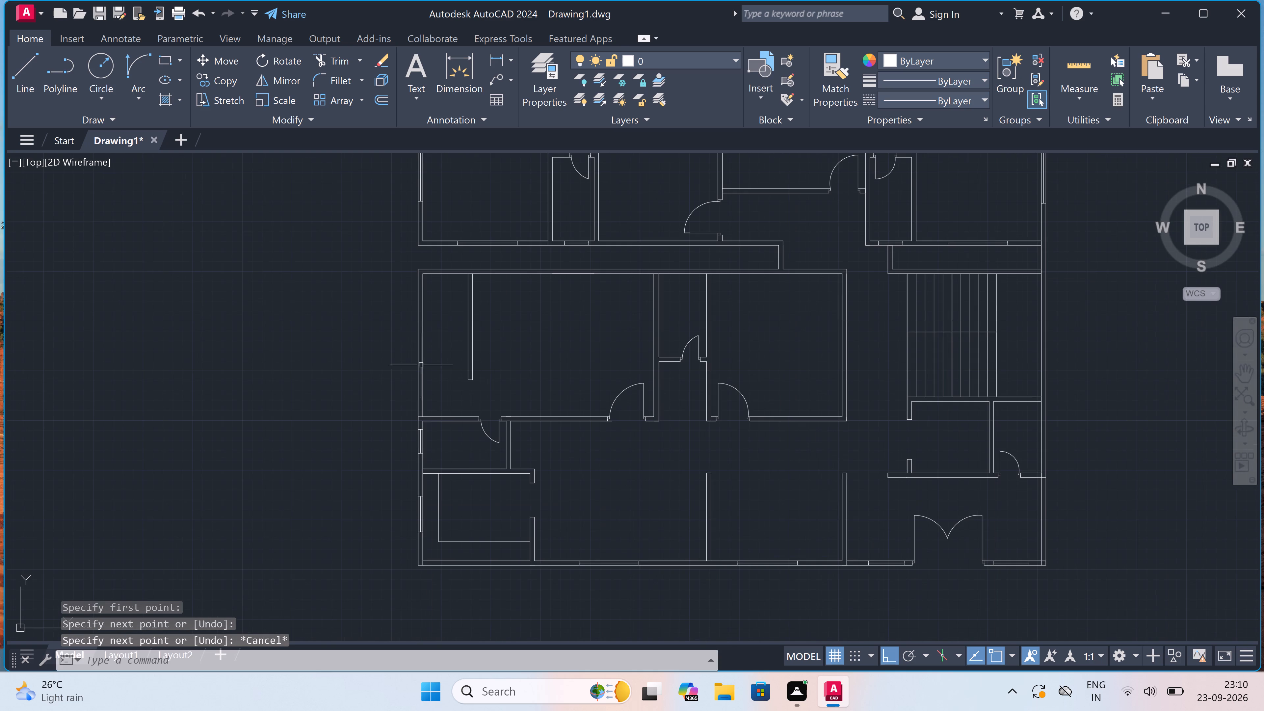
Draw a short line across the left outer wall from the upper-left inner corner of the same room.
scroll(420, 281, up, 5)
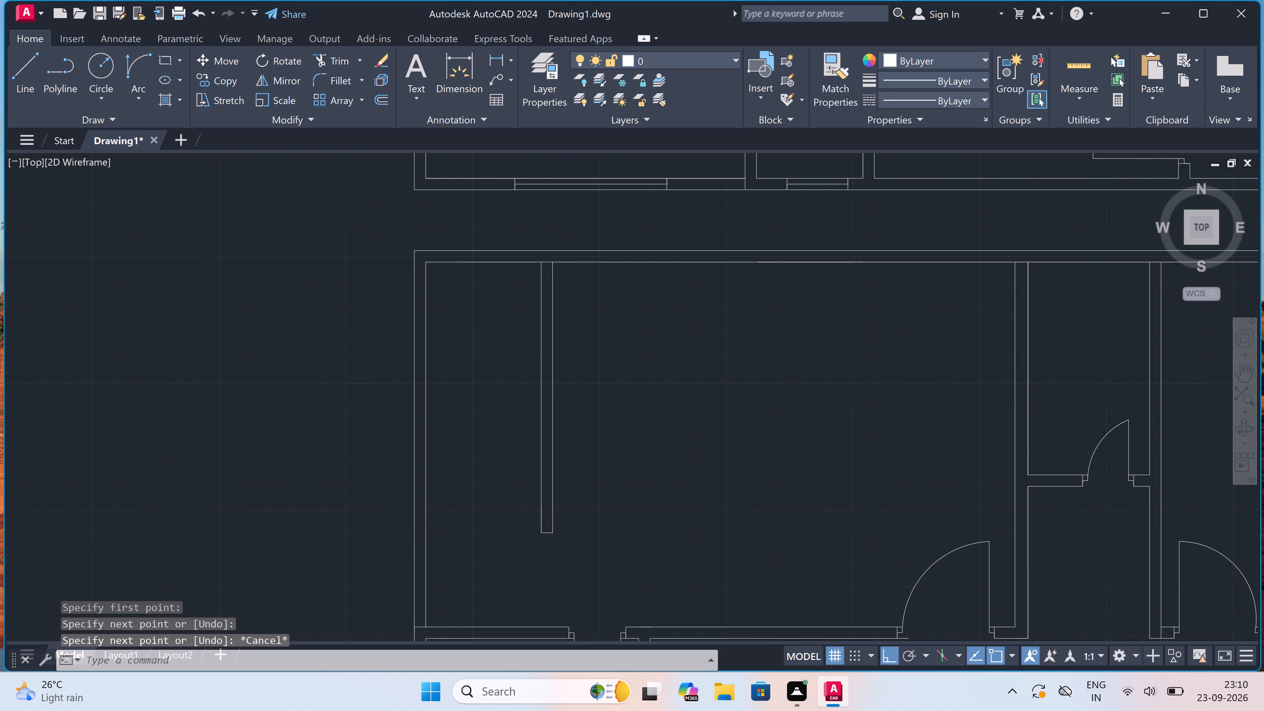
key(space)
click(425, 260)
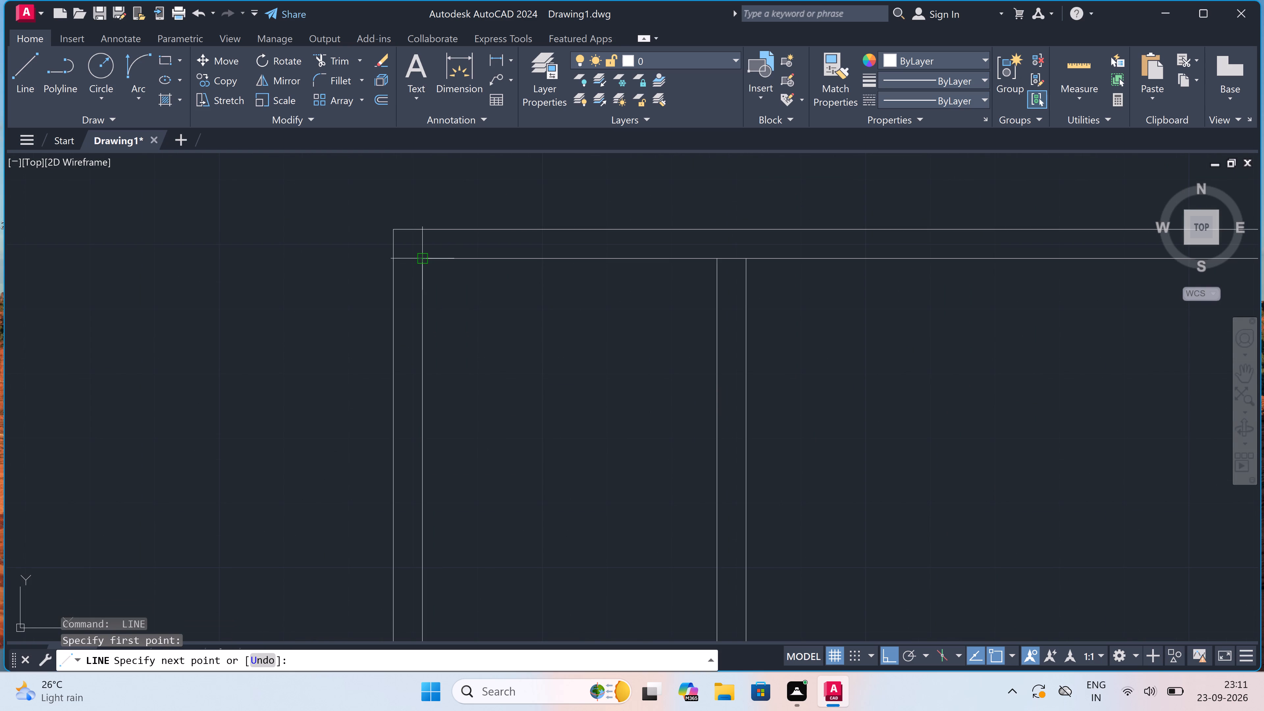
click(396, 255)
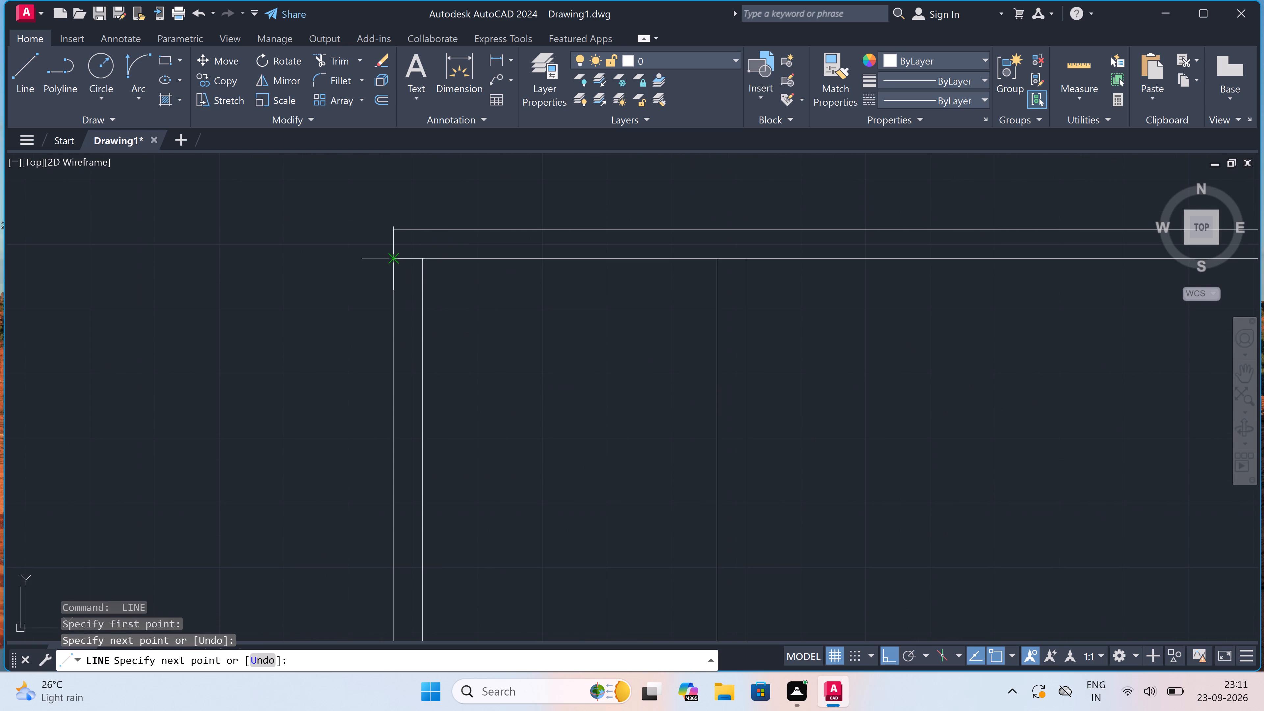
key(Escape)
Trim away the inner line of the left outer wall between the two short cross lines.
scroll(449, 288, down, 3)
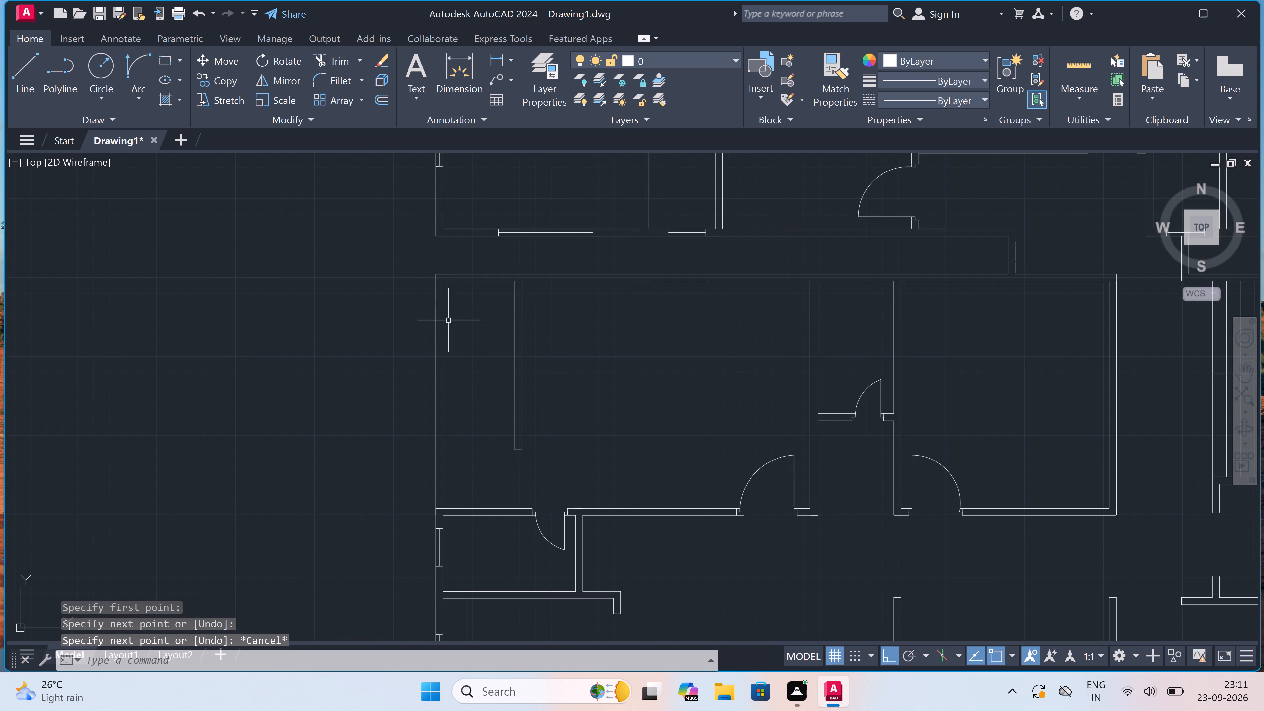
scroll(453, 370, up, 1)
text(tr)
key(space)
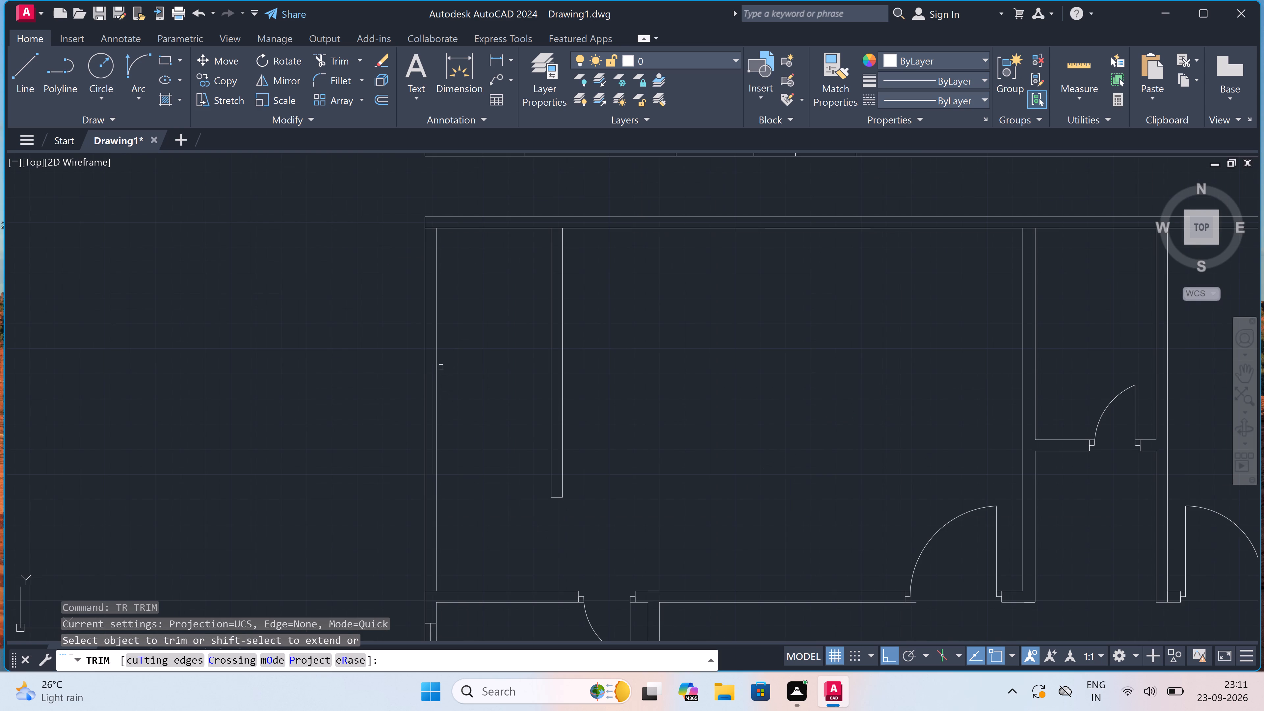
click(434, 361)
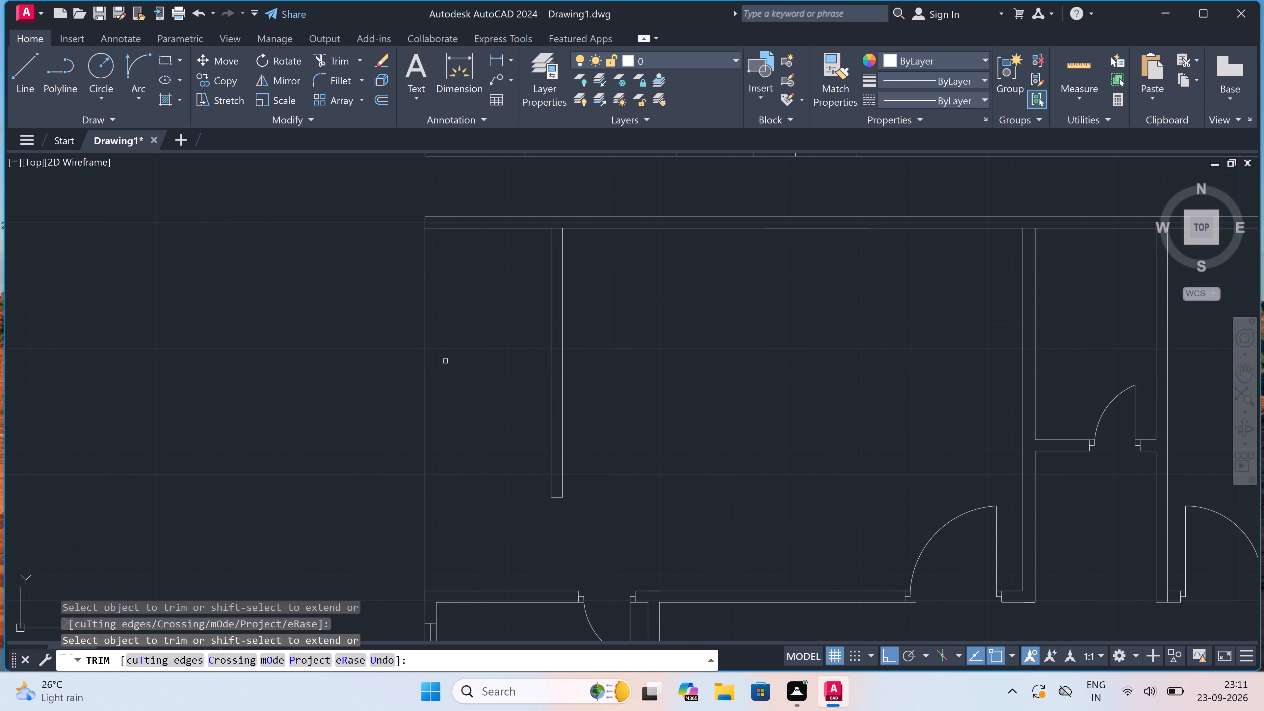
key(Escape)
Draw a 5' window in the top wall of the lower plan's upper-left room, with end lines and a centre line.
scroll(445, 361, down, 2)
scroll(616, 327, up, 2)
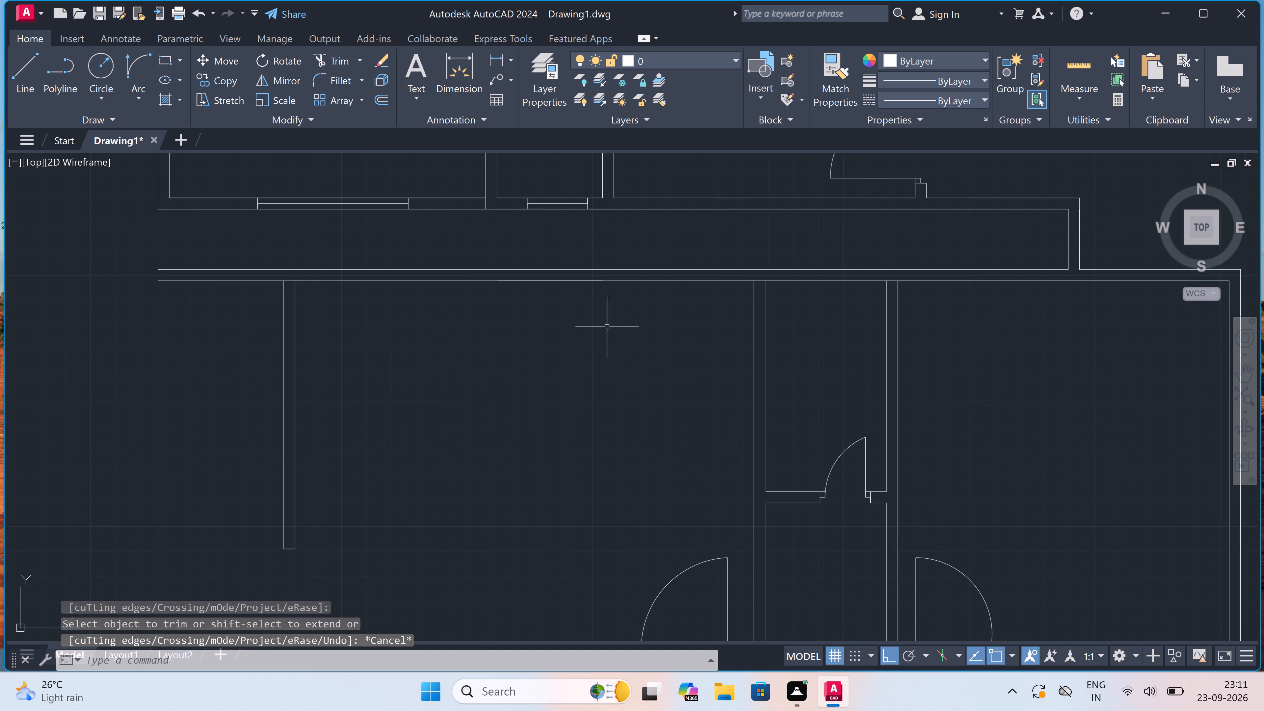
key(space)
key(Escape)
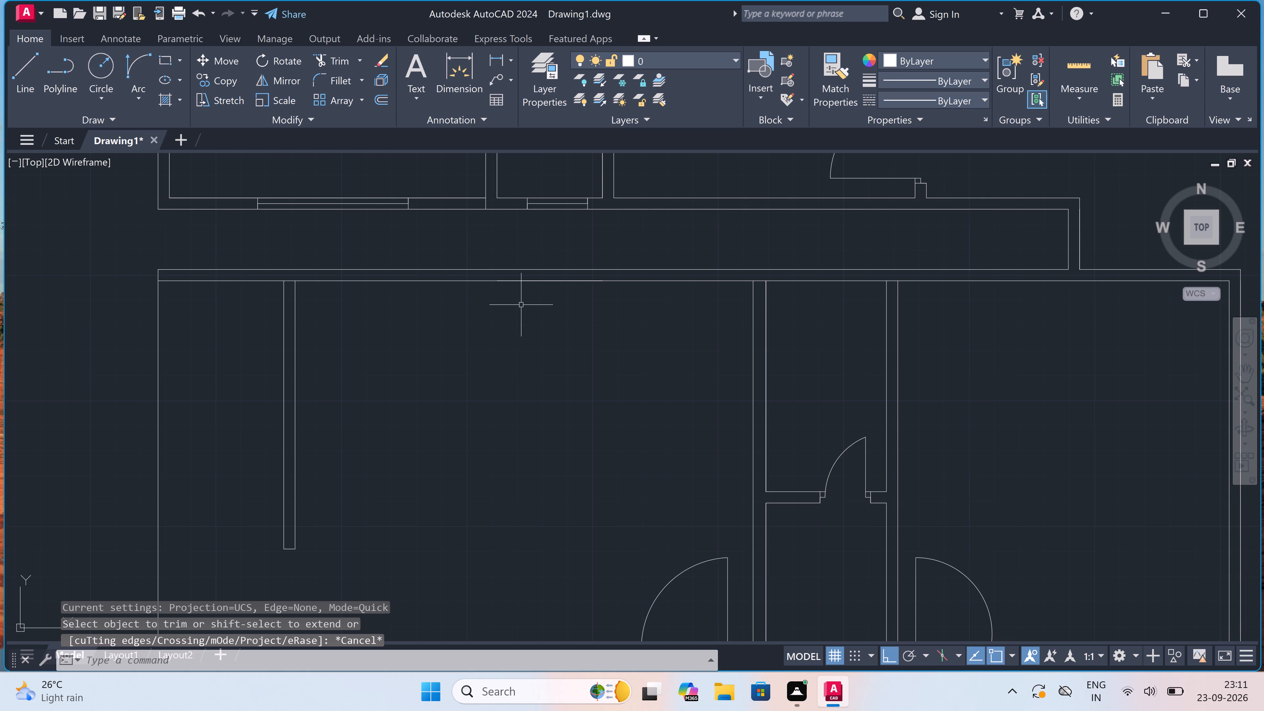
key(l)
key(space)
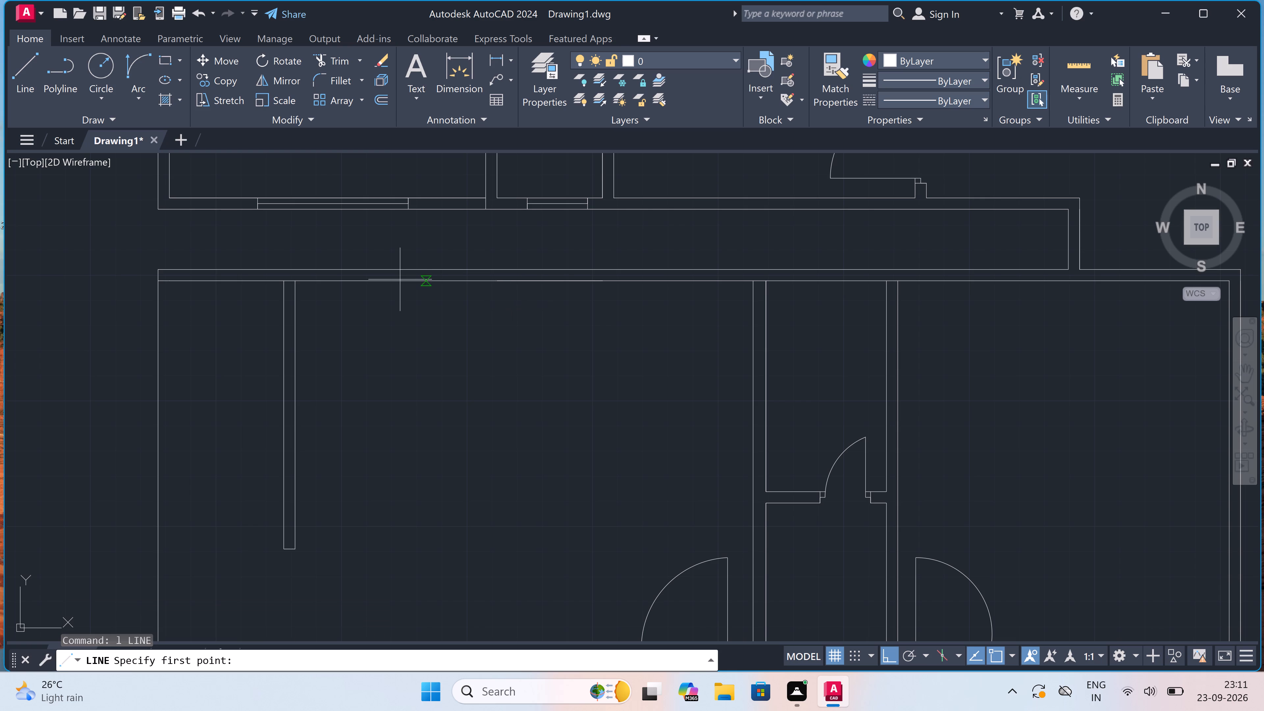
scroll(424, 266, up, 1)
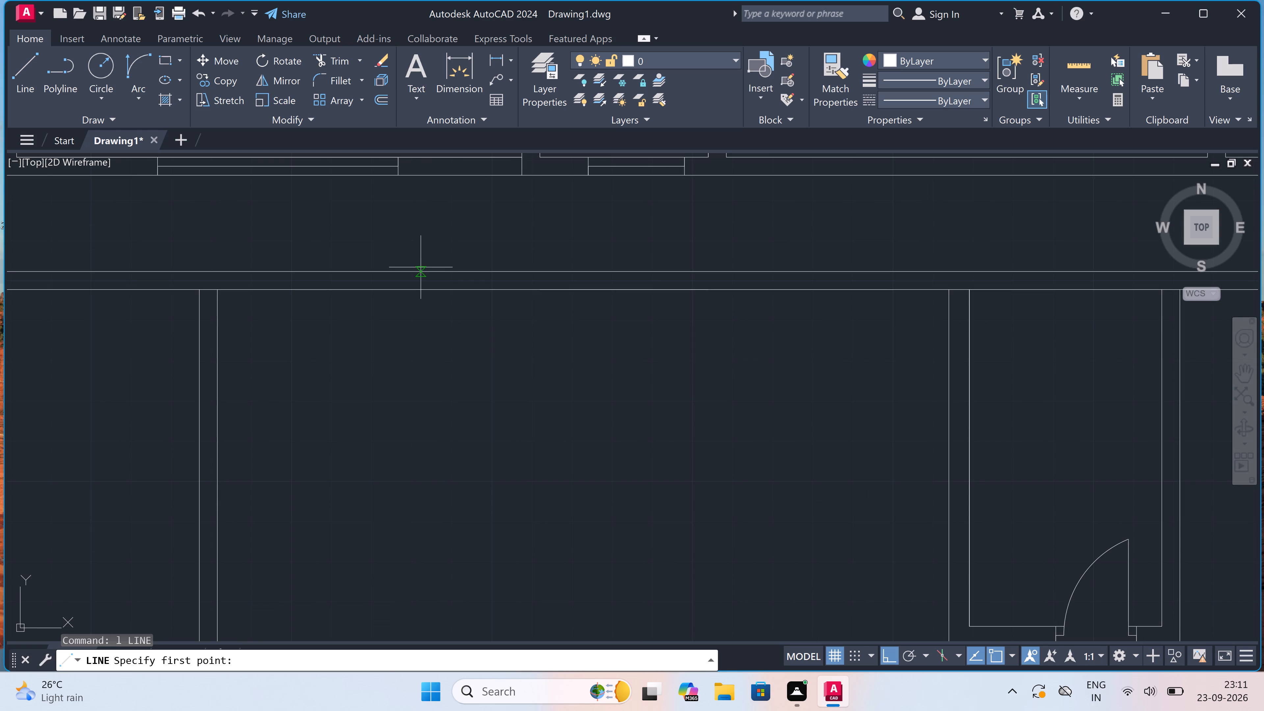
click(417, 273)
click(419, 285)
click(419, 282)
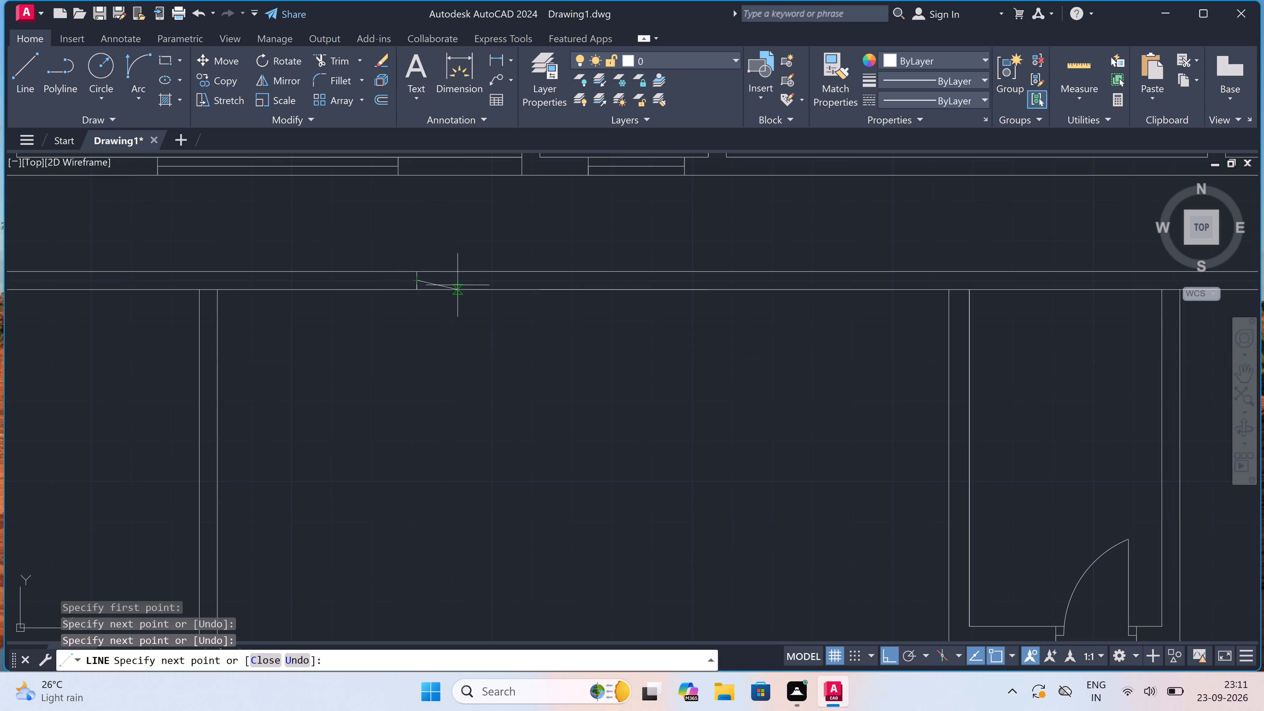
text(5')
key(space)
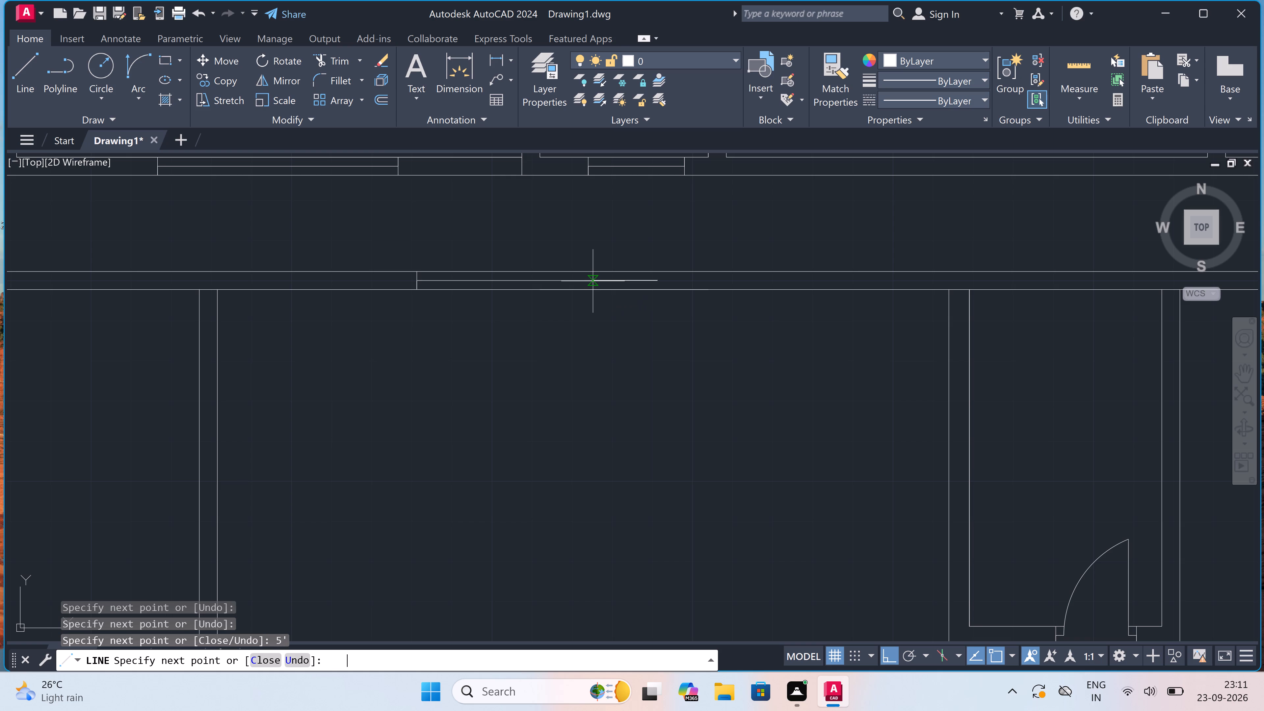
scroll(593, 281, up, 1)
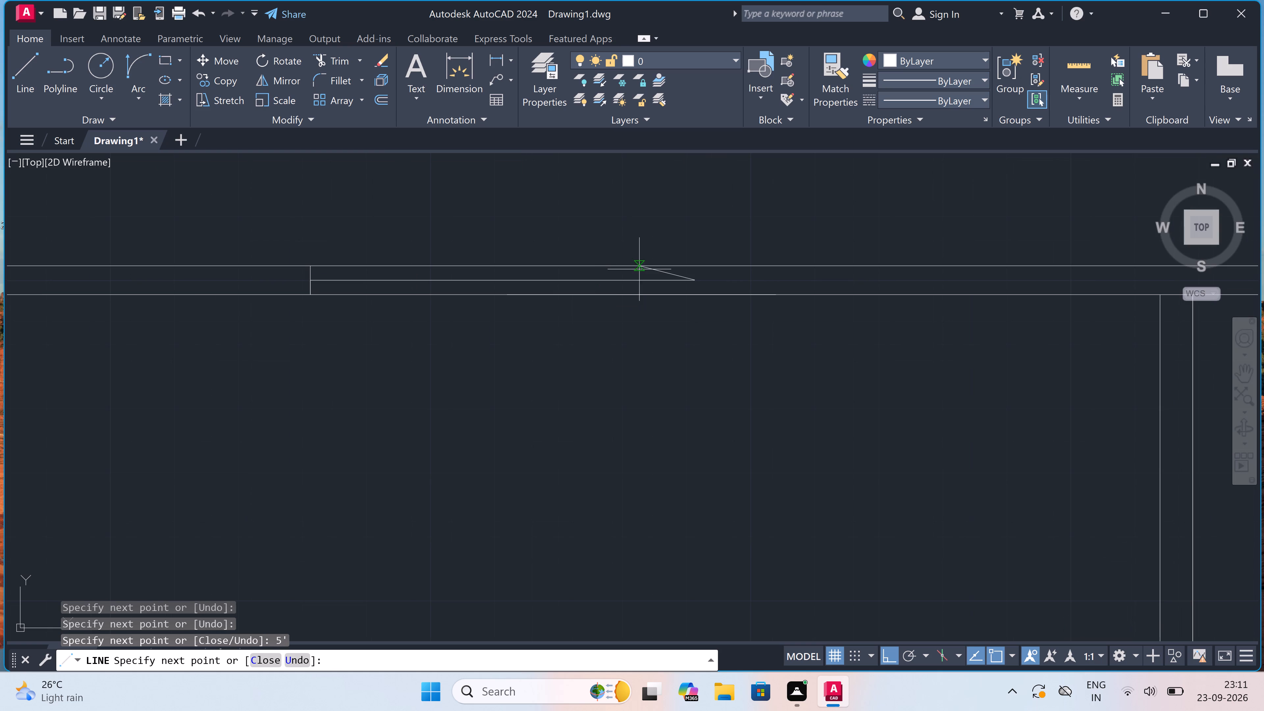
click(691, 262)
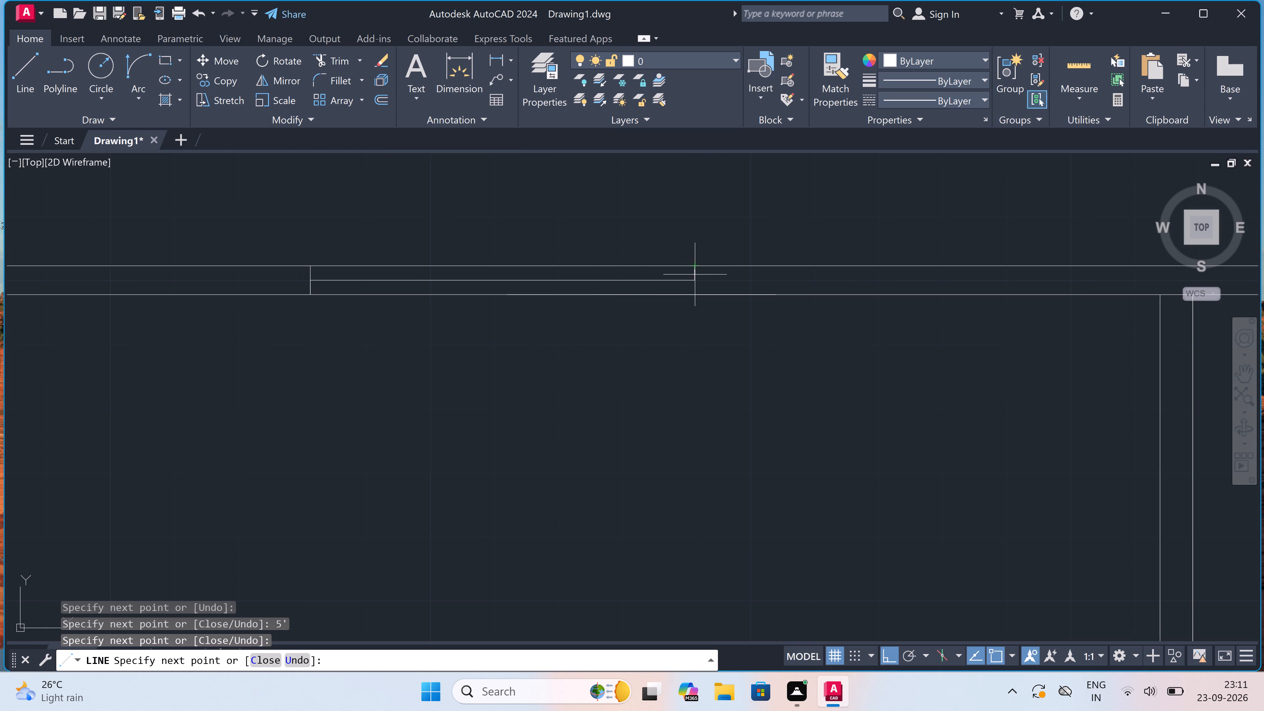
click(694, 292)
key(Escape)
Draw a 2' window in the top wall of the lower plan's narrow middle room, with end lines and a centre line.
scroll(484, 349, down, 5)
scroll(570, 348, up, 3)
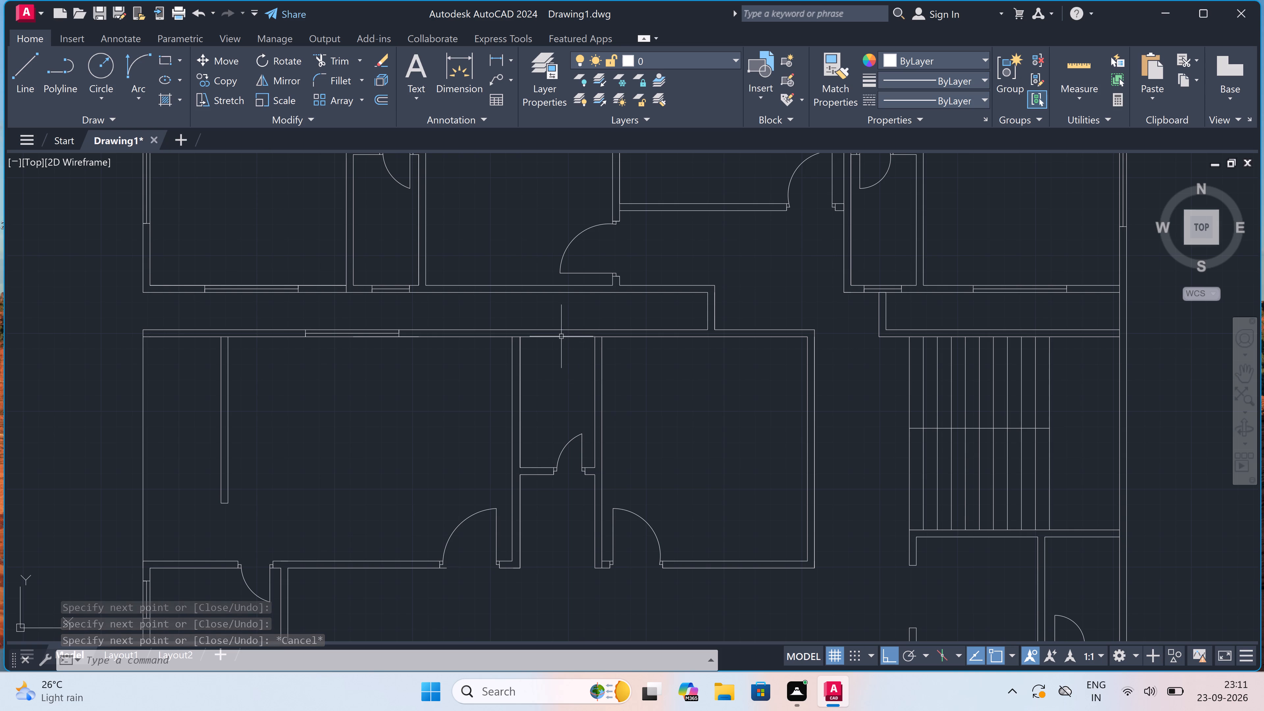
scroll(558, 333, up, 3)
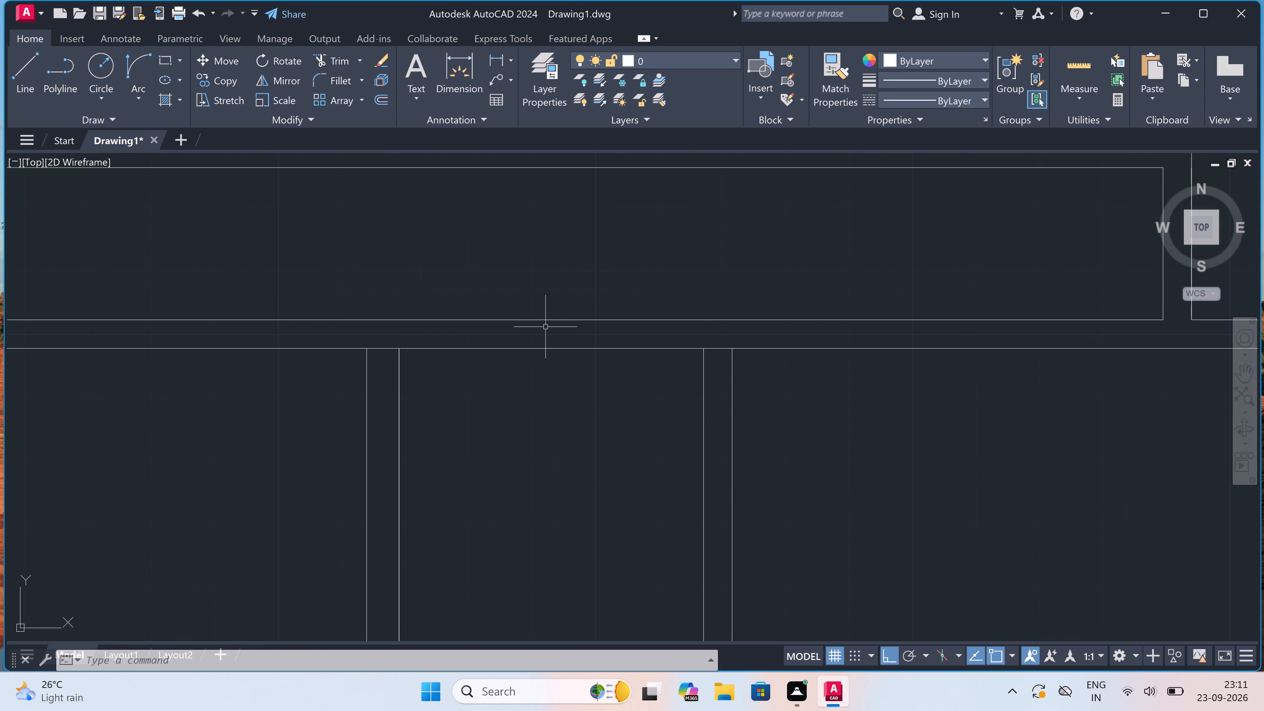
key(space)
click(485, 322)
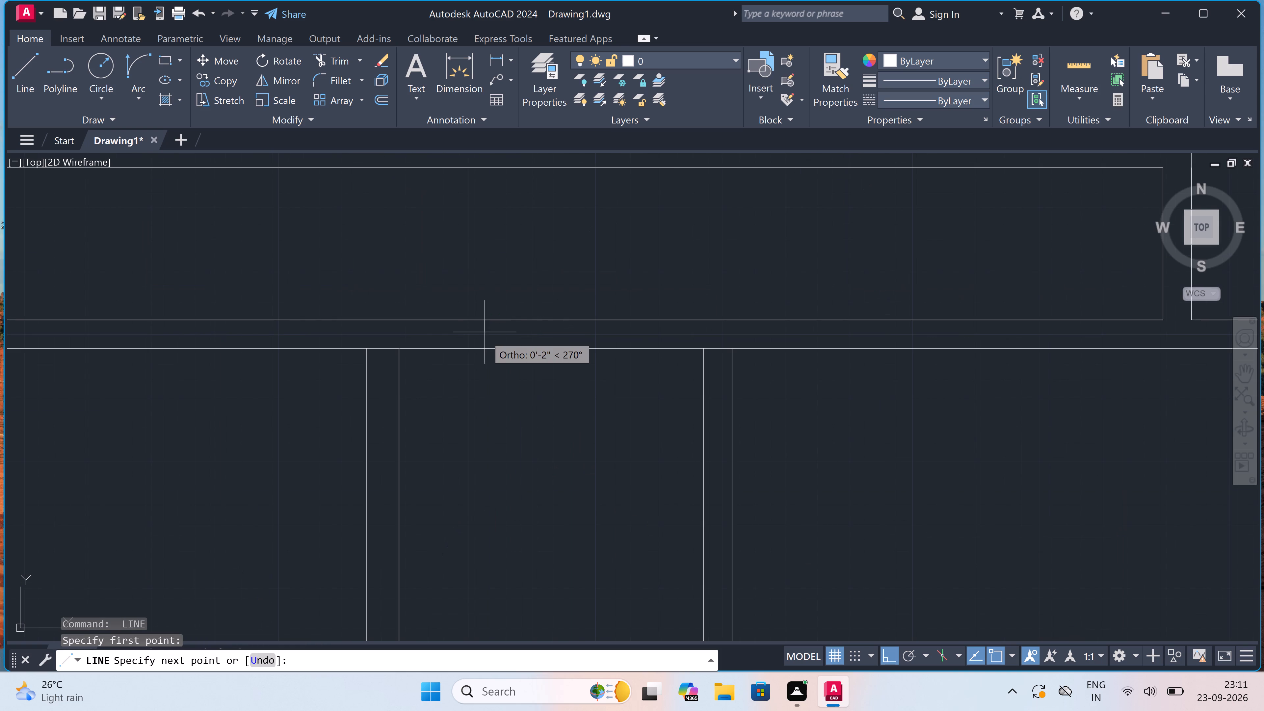
click(485, 349)
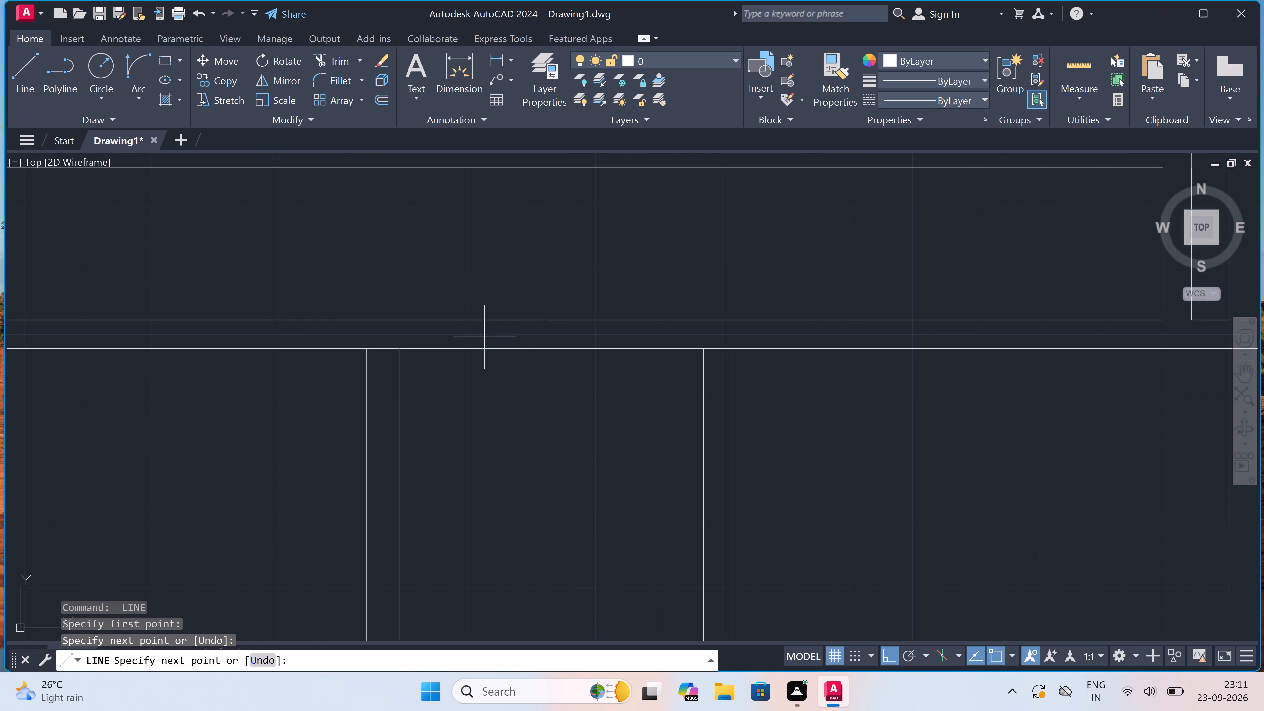
click(483, 327)
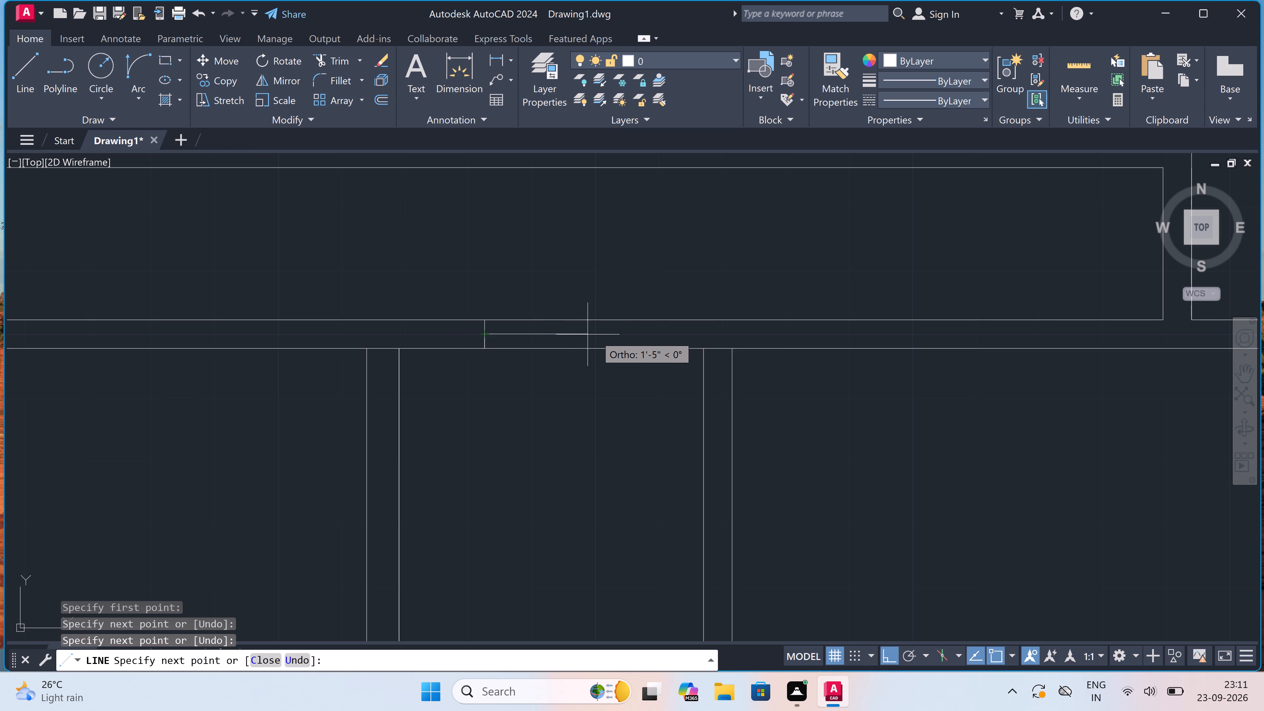
text(2')
key(space)
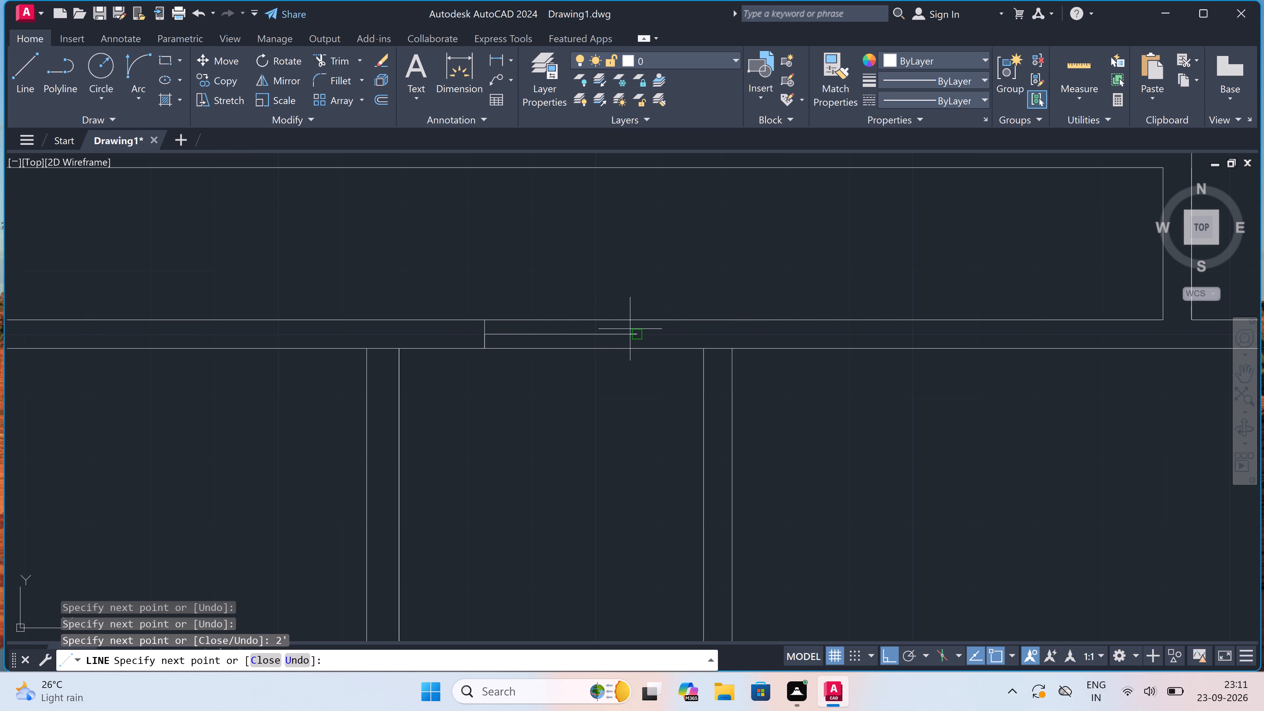
click(642, 320)
click(636, 349)
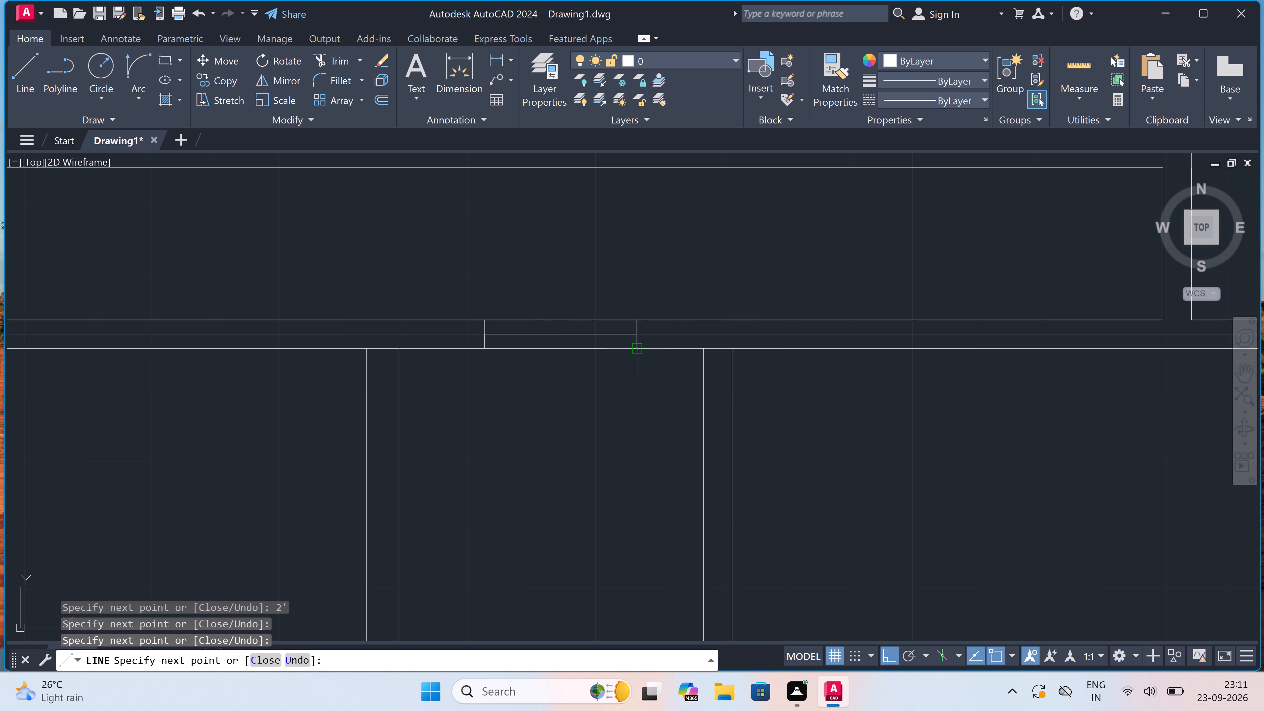
key(Escape)
Trim the top wall's inner line where the narrow middle room's two side walls meet it.
text(tr)
key(space)
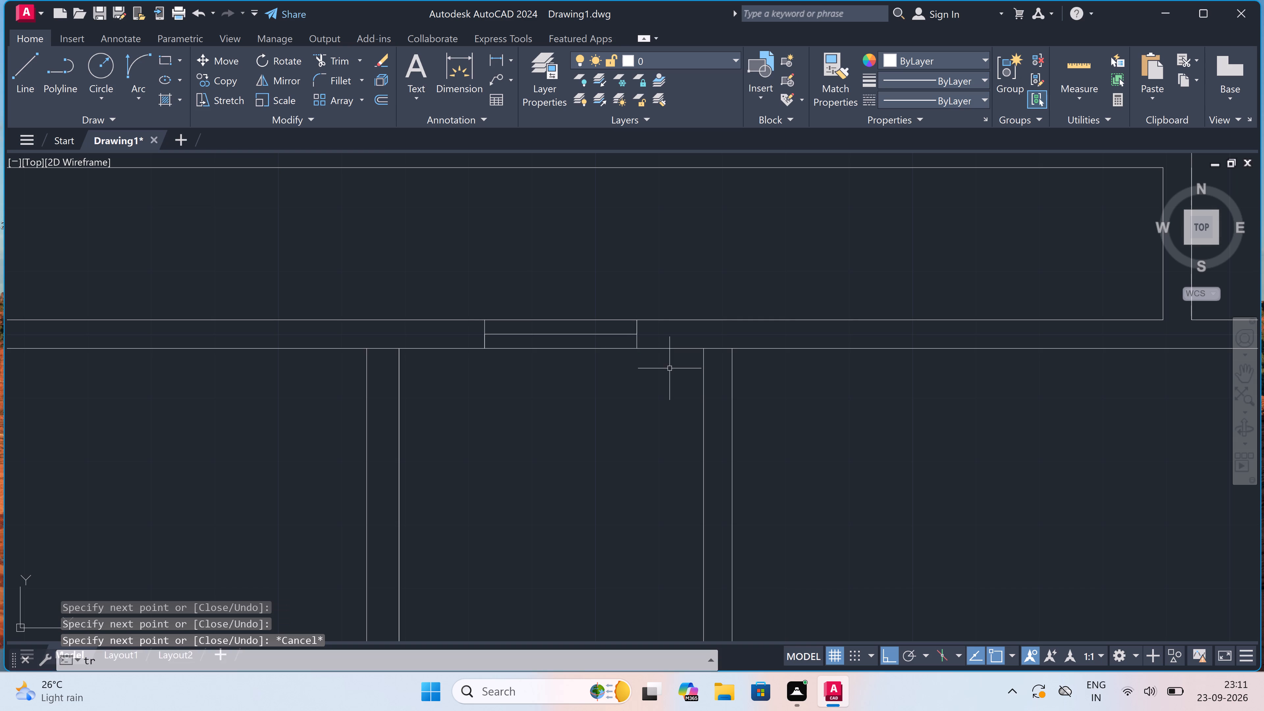
click(711, 350)
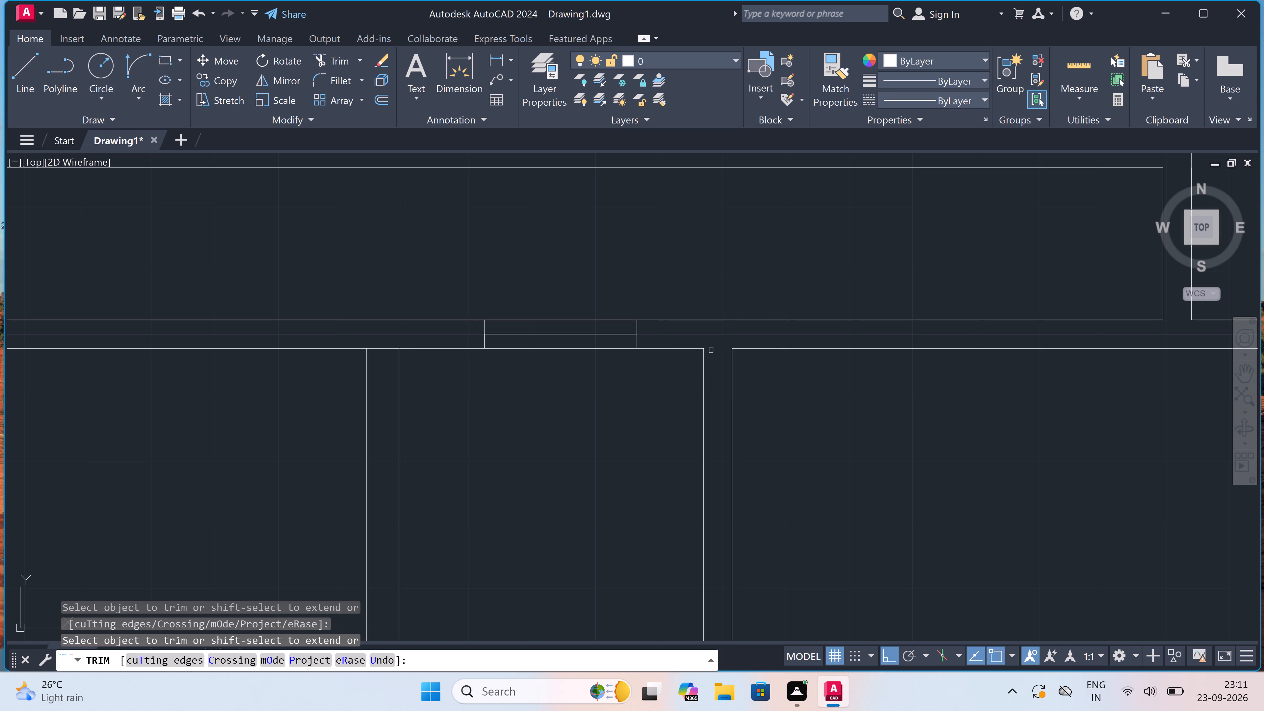
click(387, 349)
key(Escape)
Draw a window about 3'-3" wide in the top wall of the room right of the narrow middle room, with end and centre lines.
scroll(389, 347, down, 1)
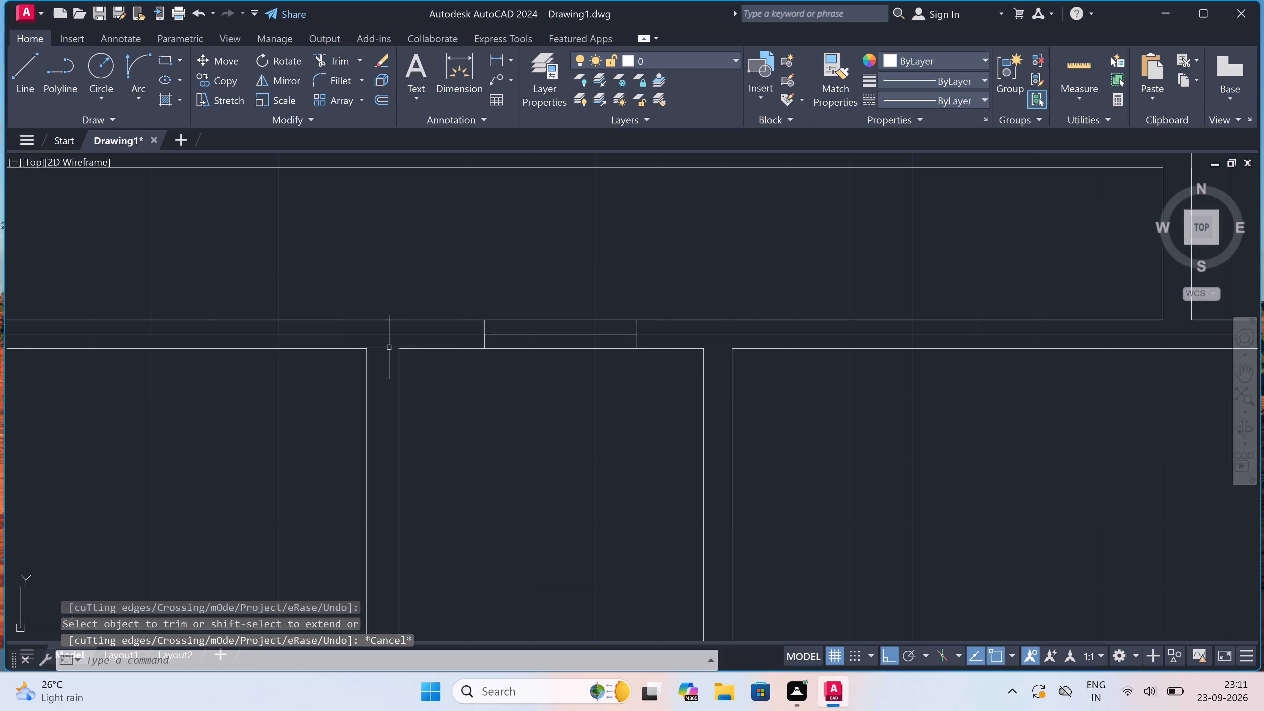
scroll(392, 346, down, 1)
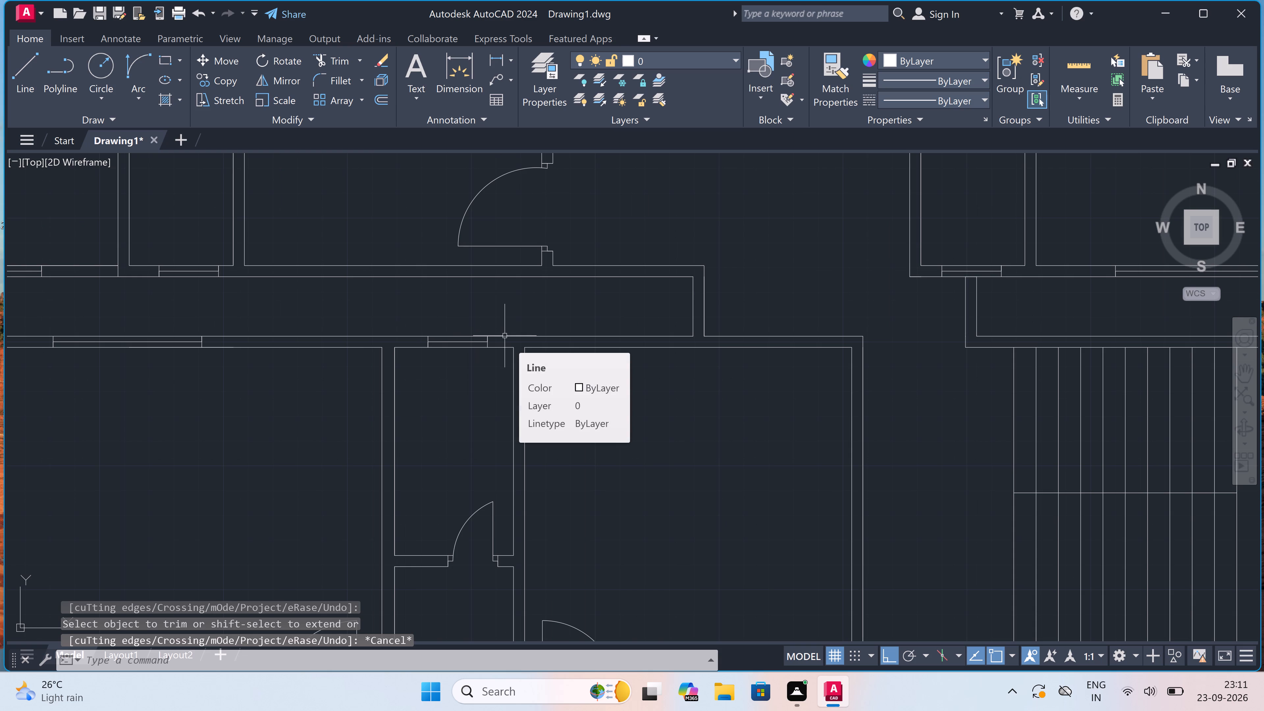
scroll(613, 333, up, 1)
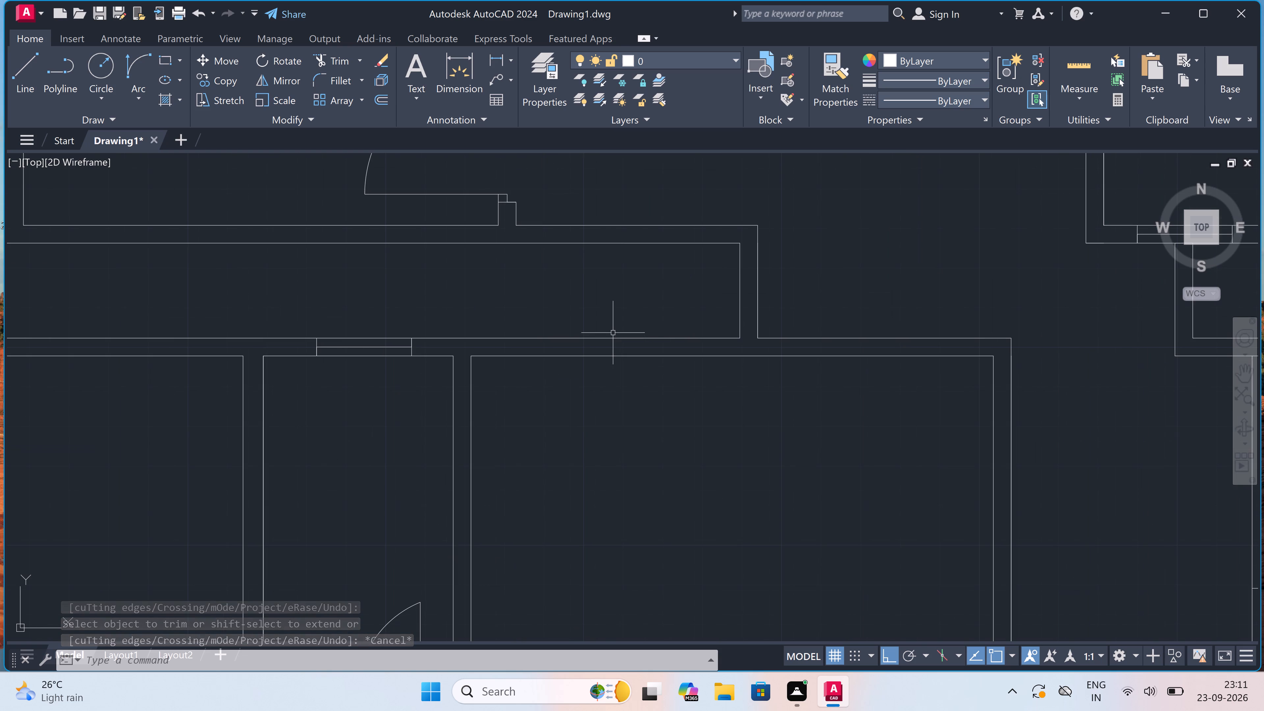
key(l)
key(space)
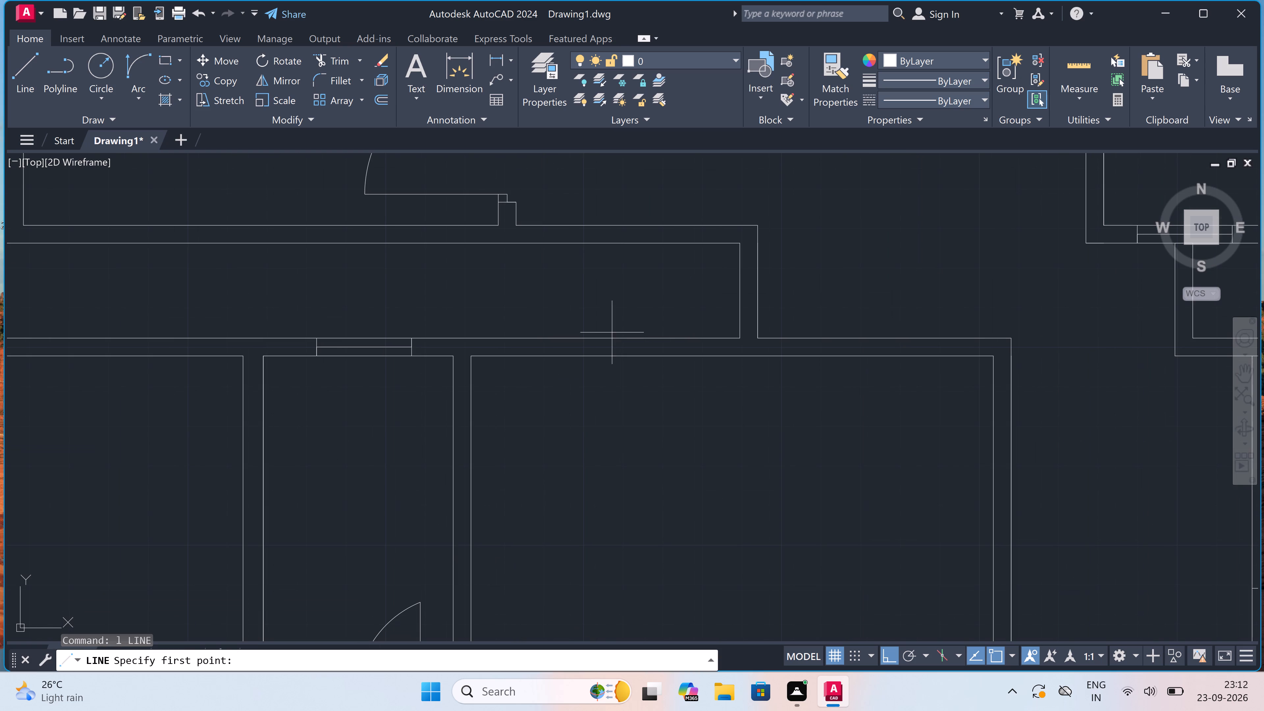
click(558, 336)
click(562, 355)
drag(561, 347, 566, 347)
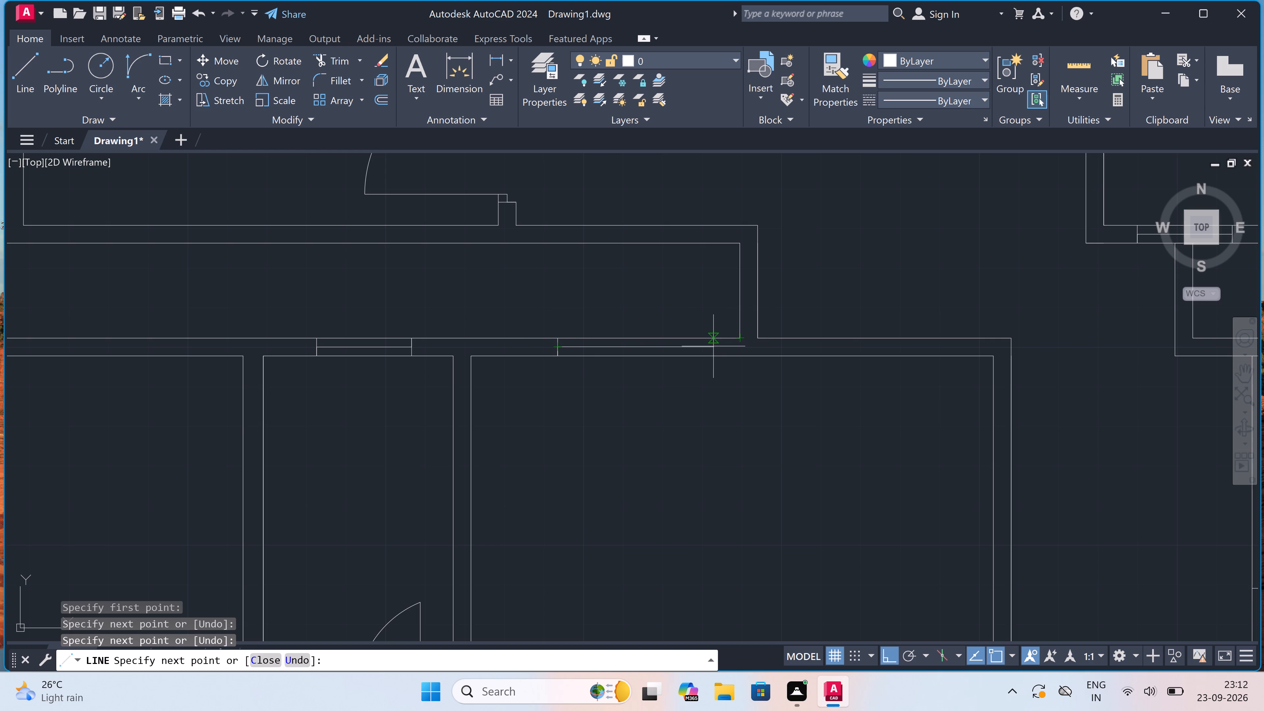
click(715, 346)
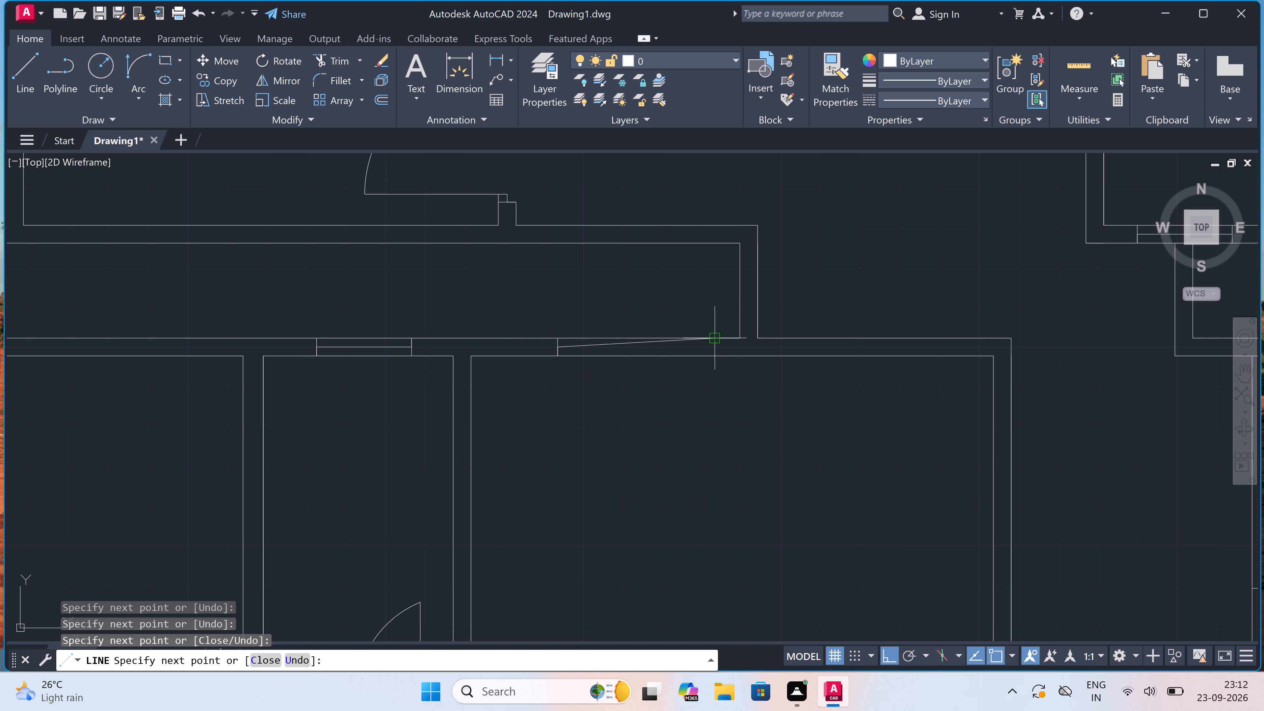
key(ctrl+z)
scroll(713, 335, up, 2)
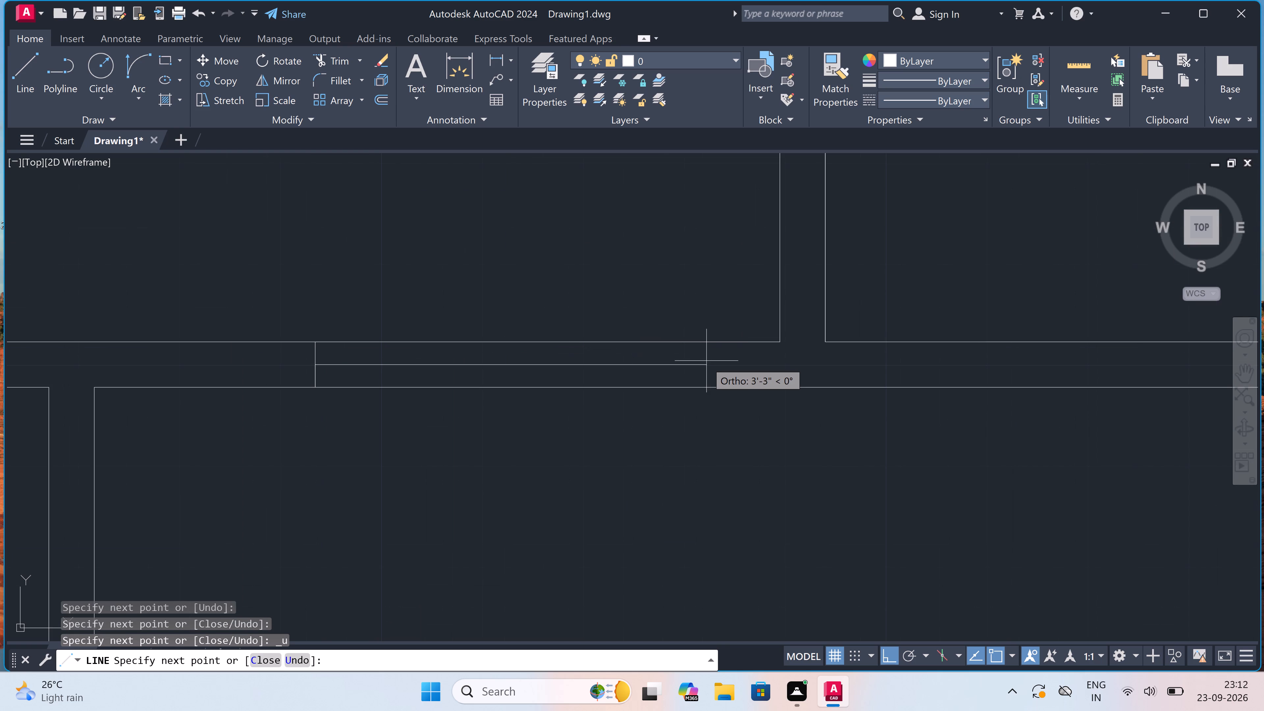
click(698, 364)
click(694, 346)
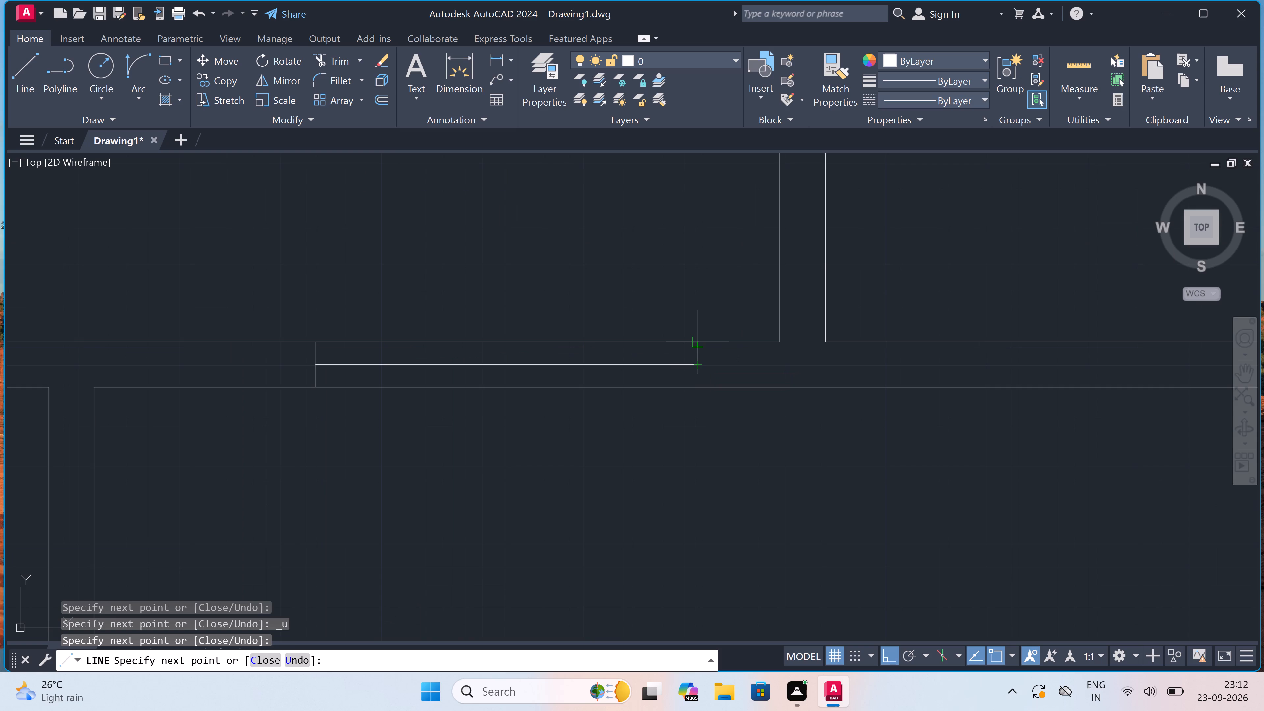
click(692, 388)
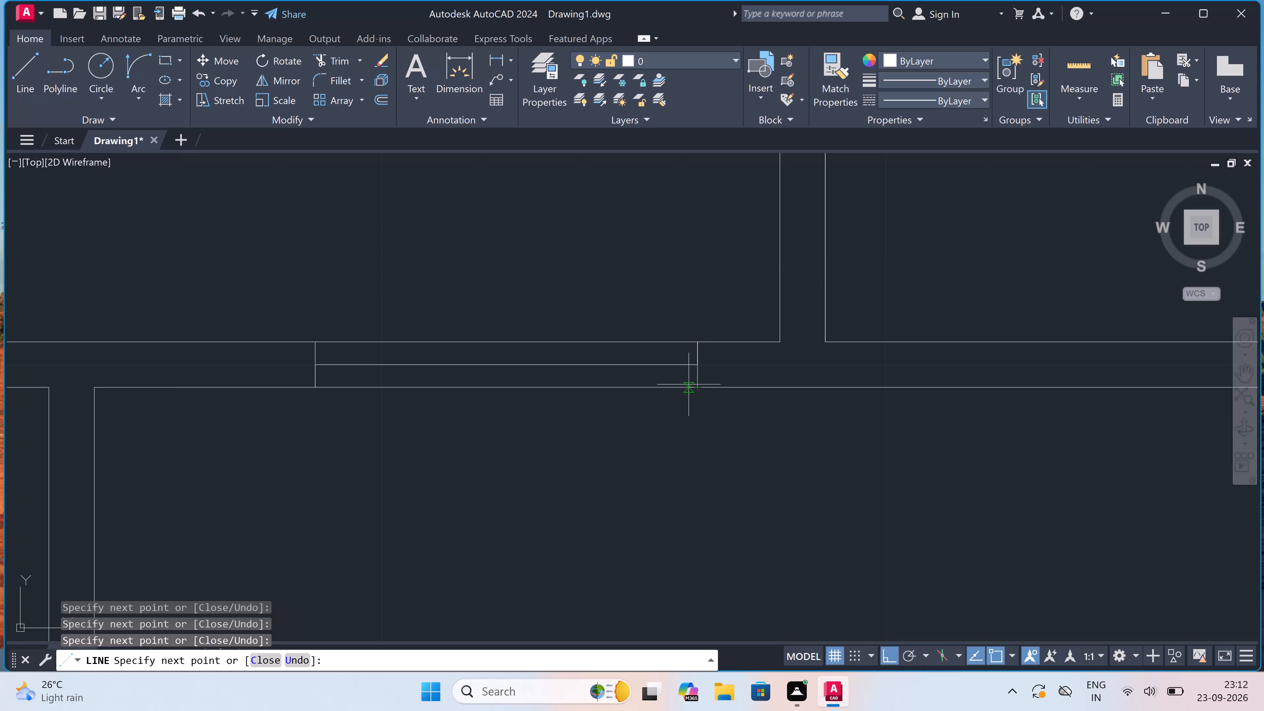
key(Escape)
Draw a 3' window in the lower plan's partition wall left of the double-door entrance, with end lines and a centre line.
scroll(651, 360, down, 6)
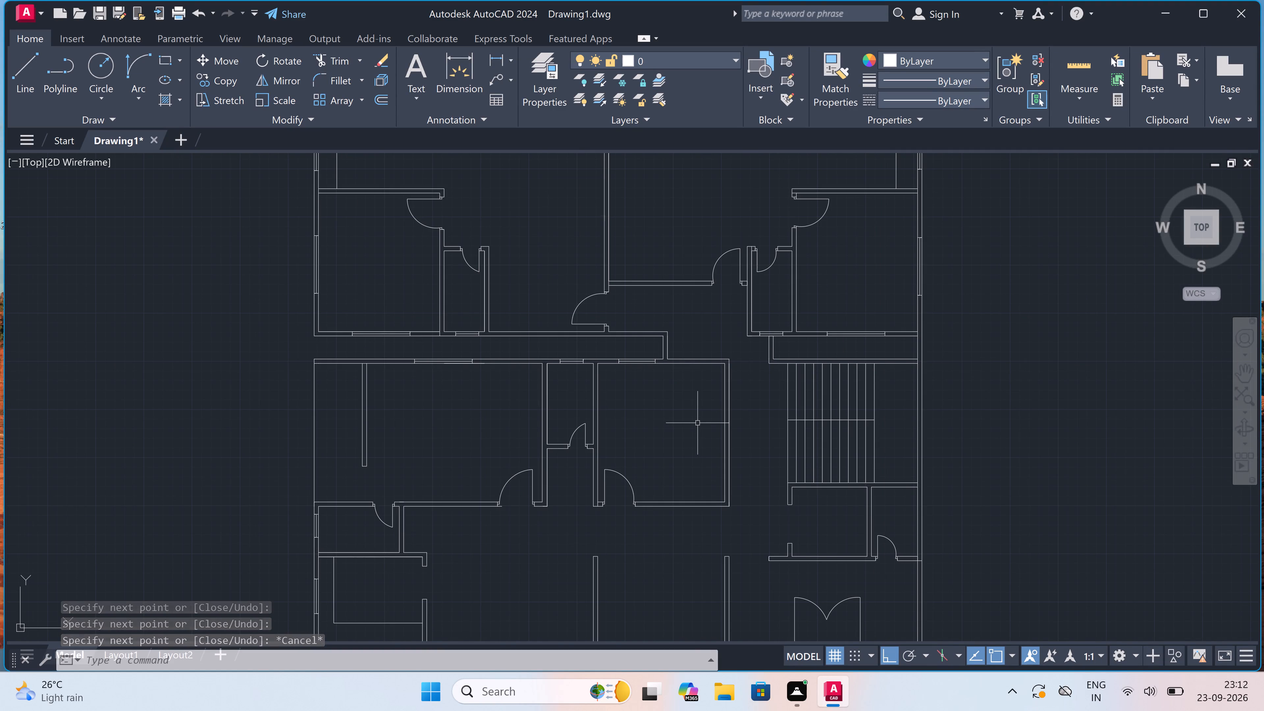
scroll(697, 419, down, 2)
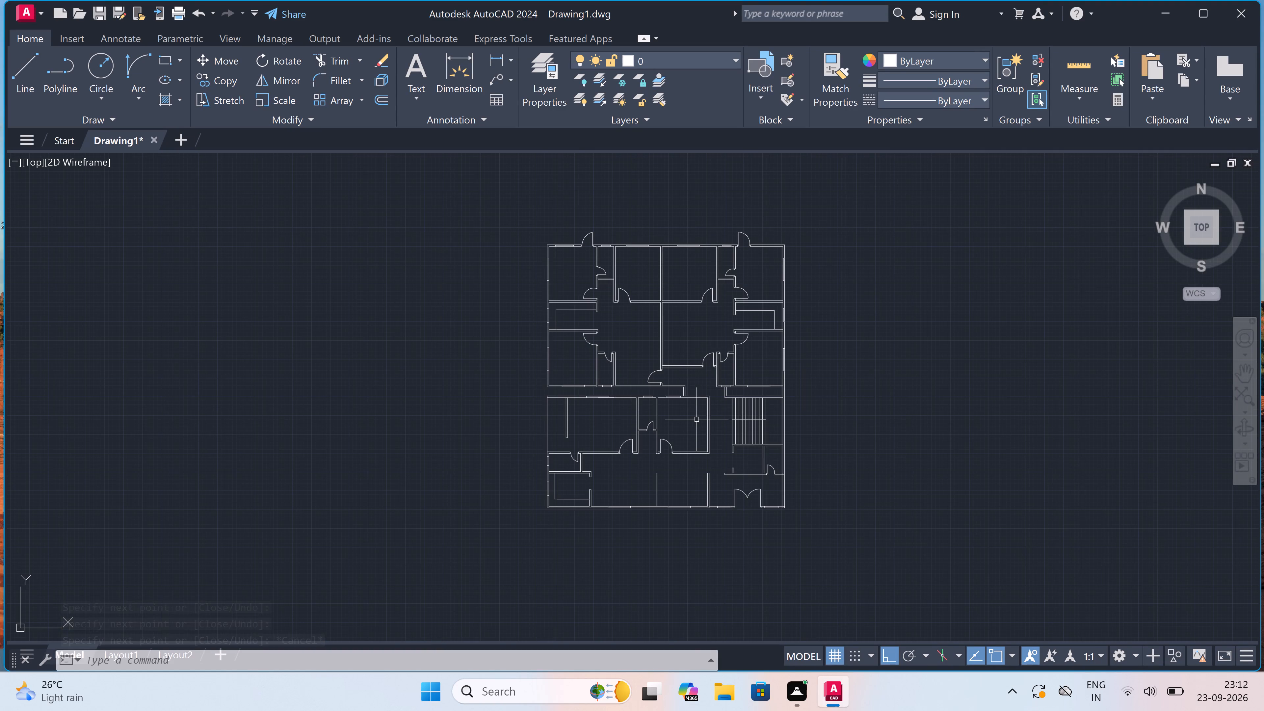
scroll(698, 500, up, 3)
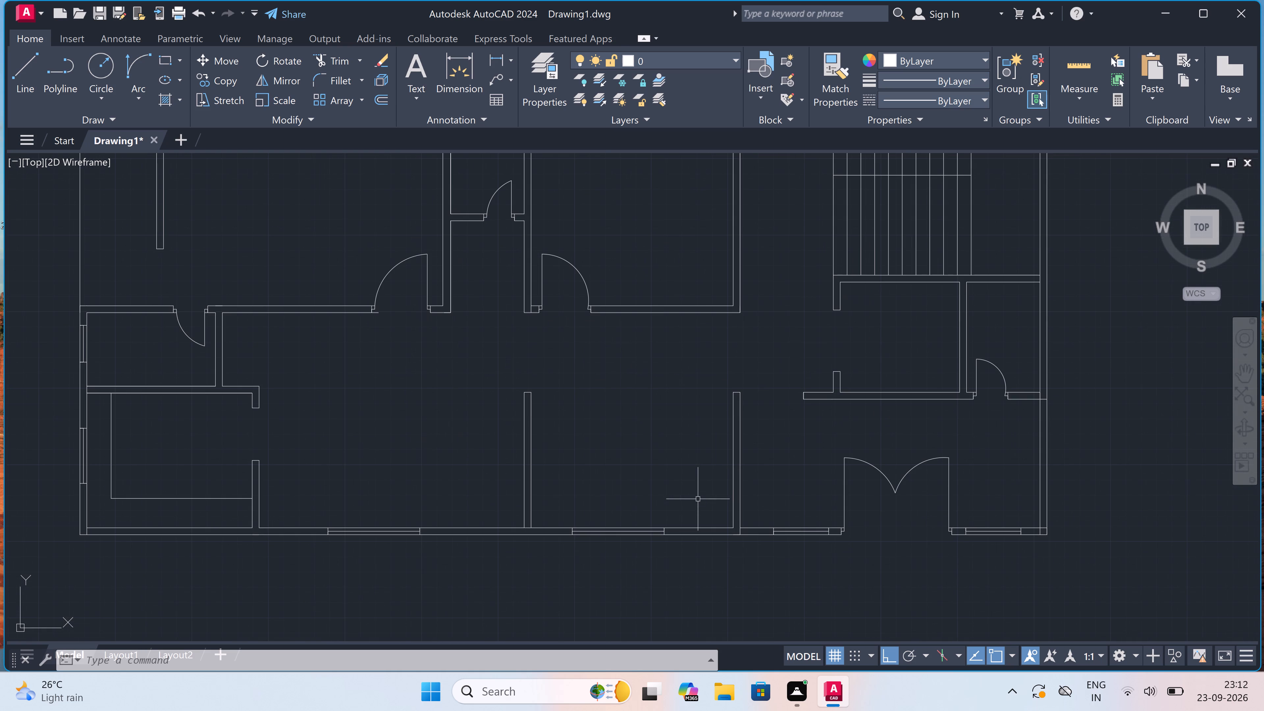
scroll(720, 489, up, 1)
key(space)
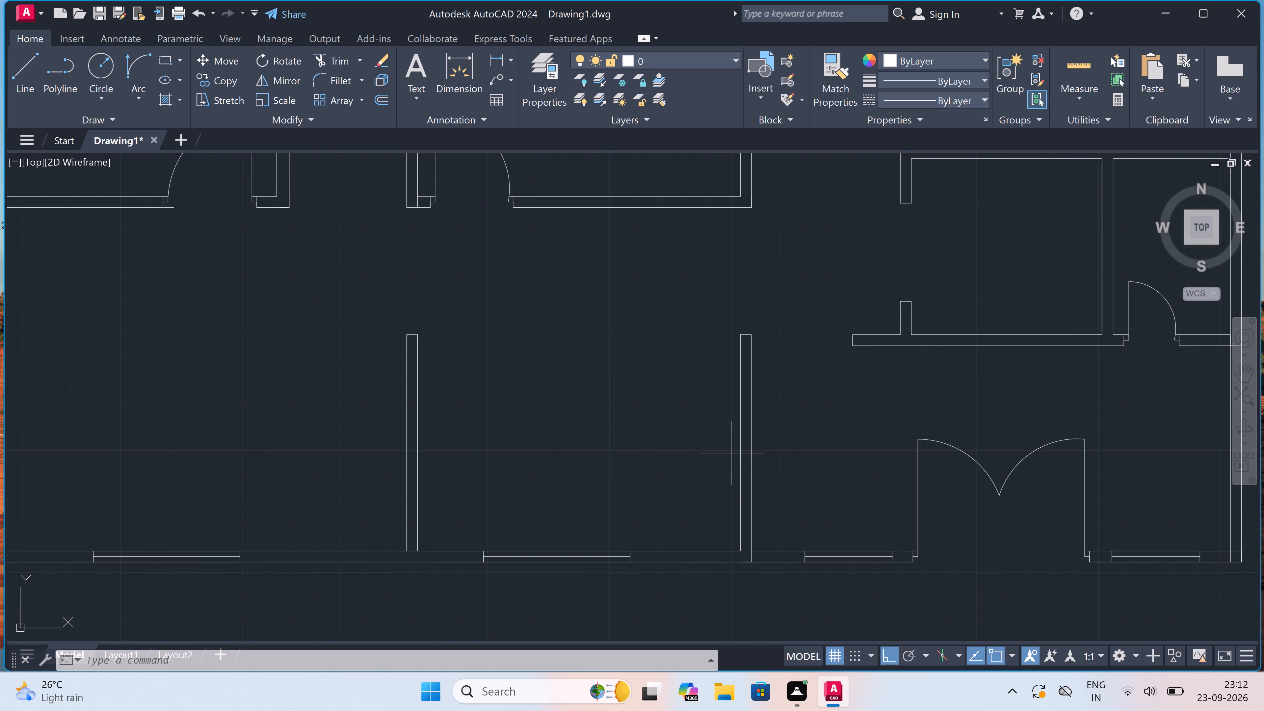
click(739, 463)
click(753, 463)
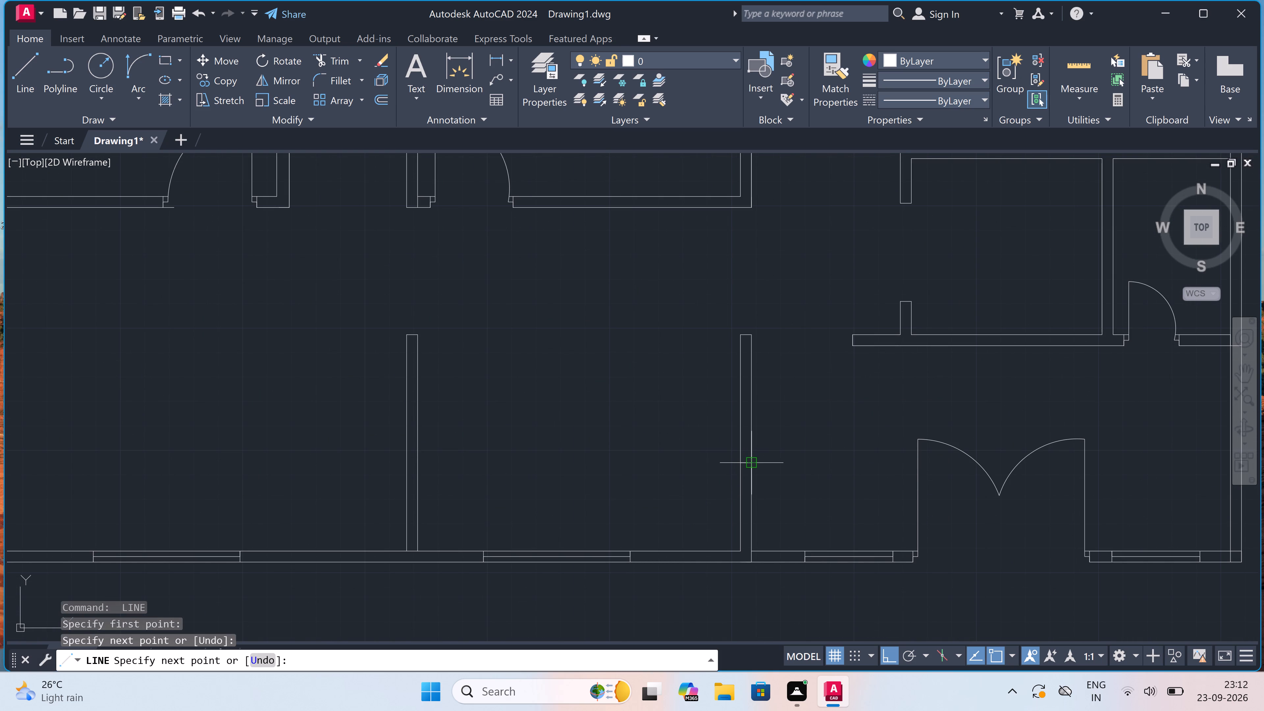
click(746, 464)
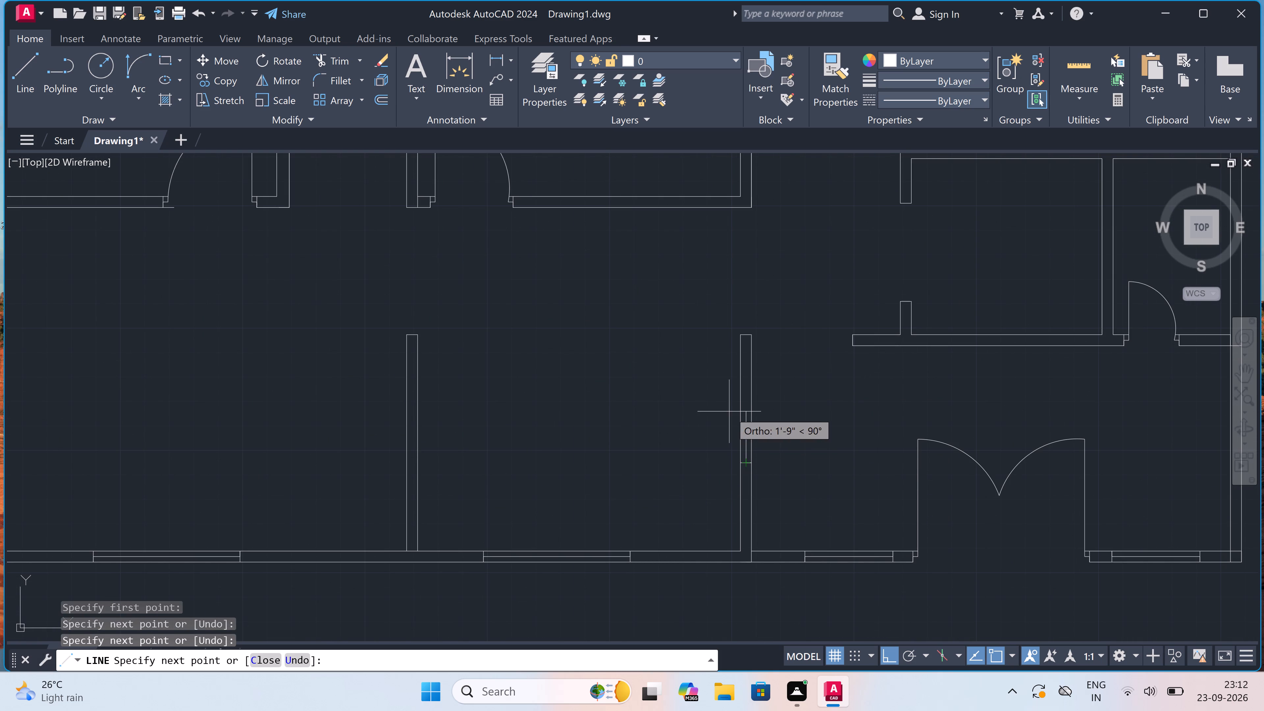
key(3)
key(apostrophe)
key(space)
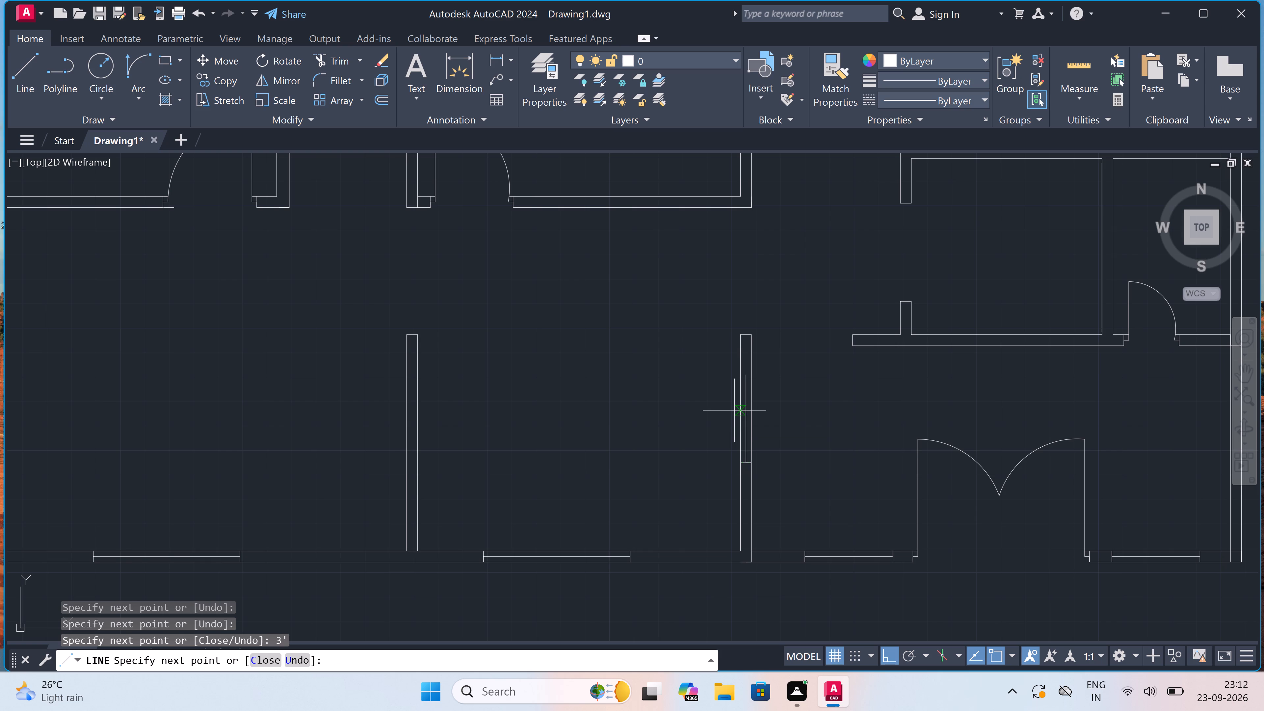
scroll(742, 372, up, 2)
click(734, 380)
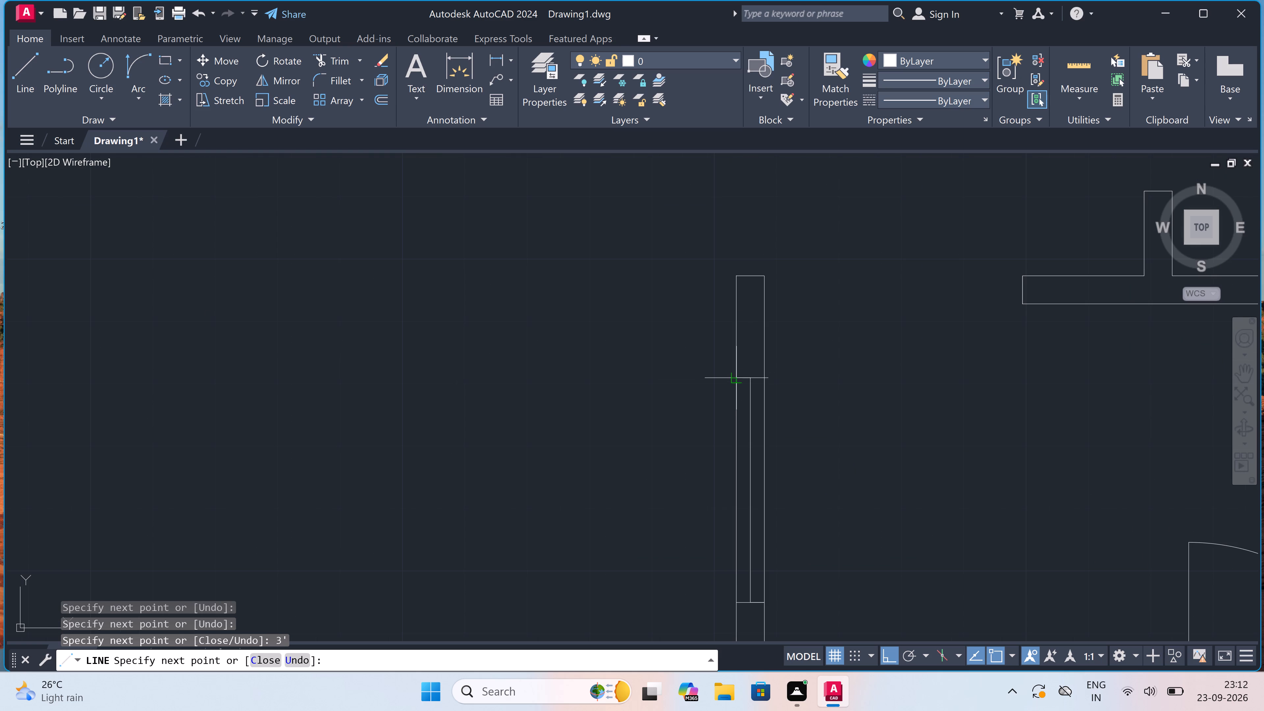
click(771, 378)
key(Escape)
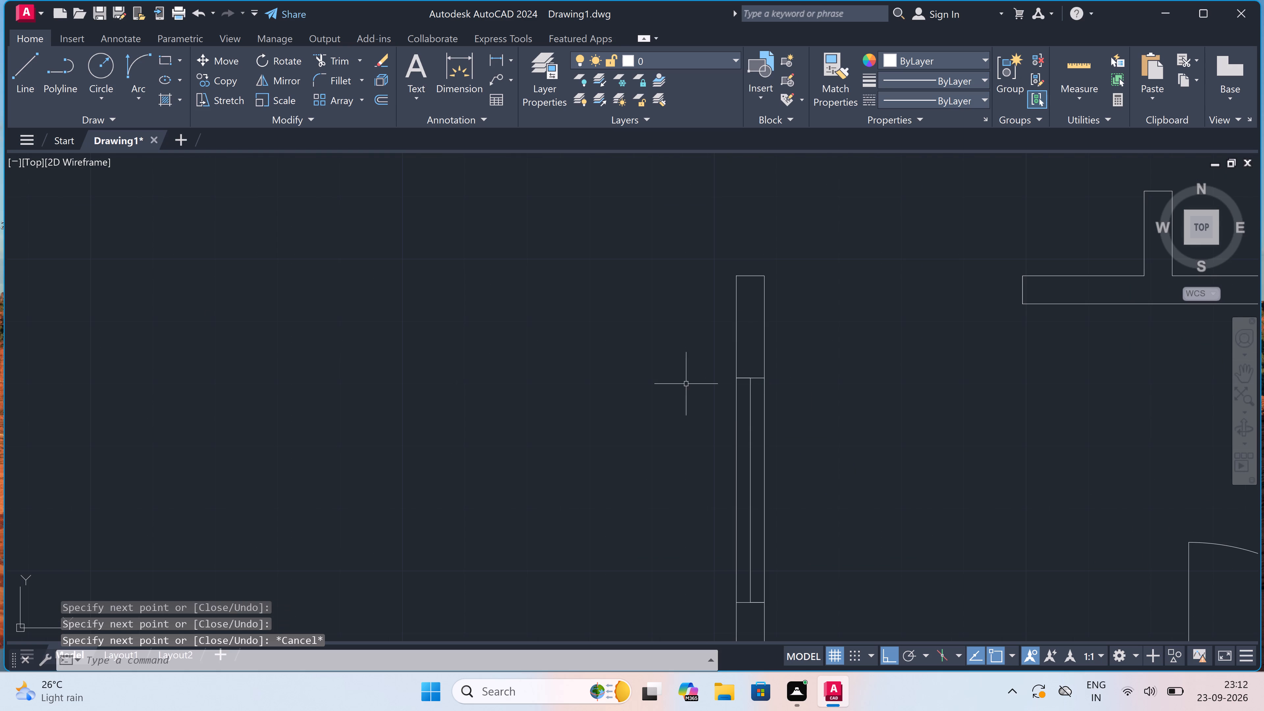
Add the multiline text "GROUND FLOOR PLAN" beneath the lower plan's bottom wall.
scroll(615, 396, down, 5)
scroll(616, 395, up, 1)
scroll(616, 395, down, 3)
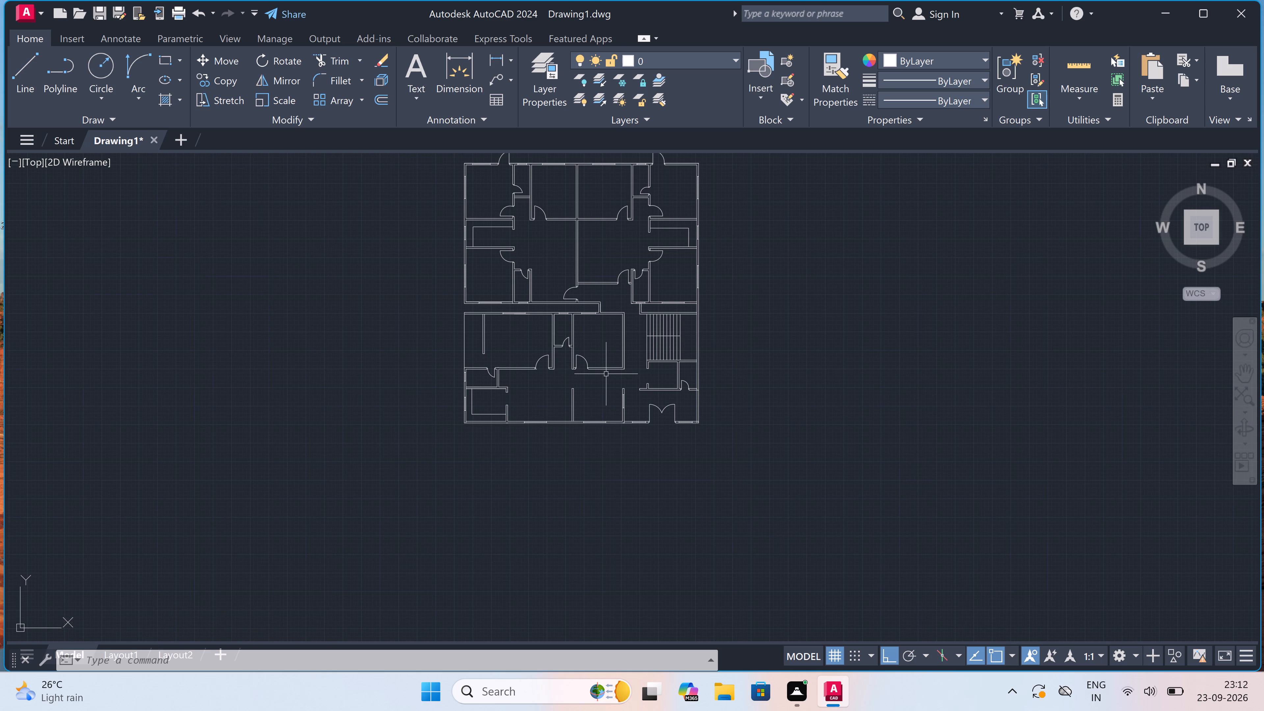
scroll(609, 386, down, 3)
scroll(574, 340, up, 3)
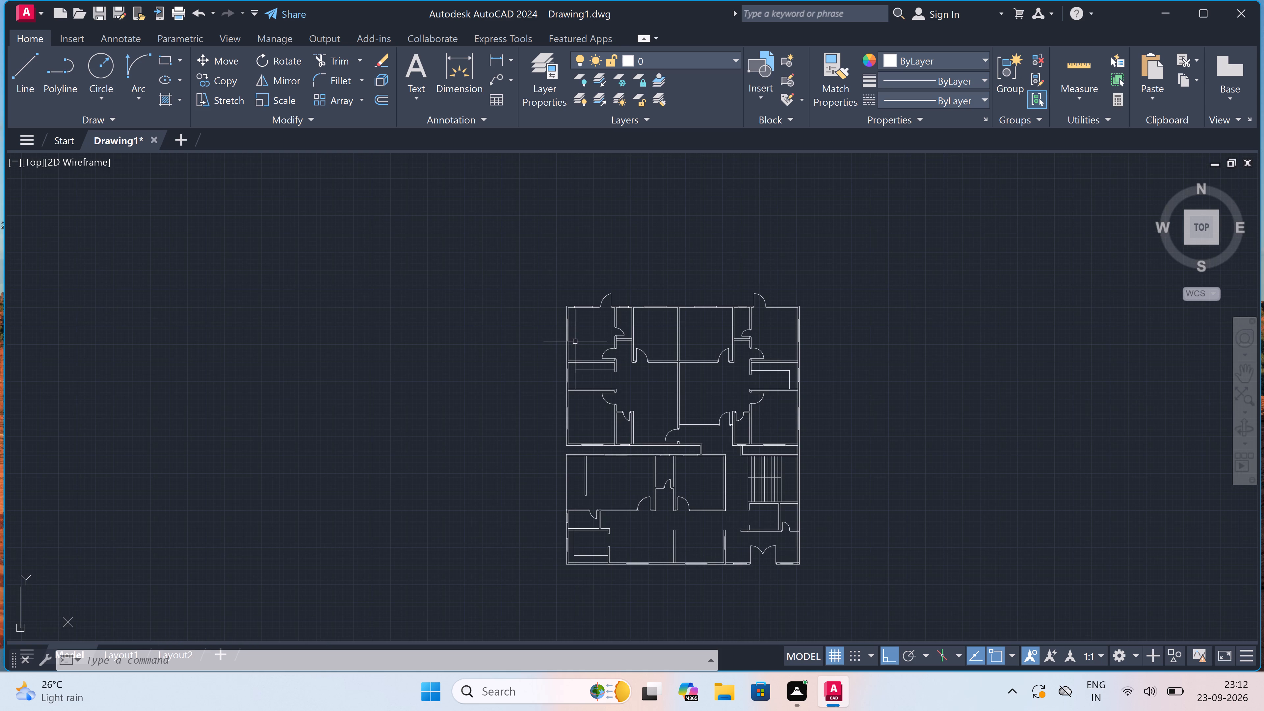
scroll(577, 339, down, 2)
scroll(605, 434, up, 3)
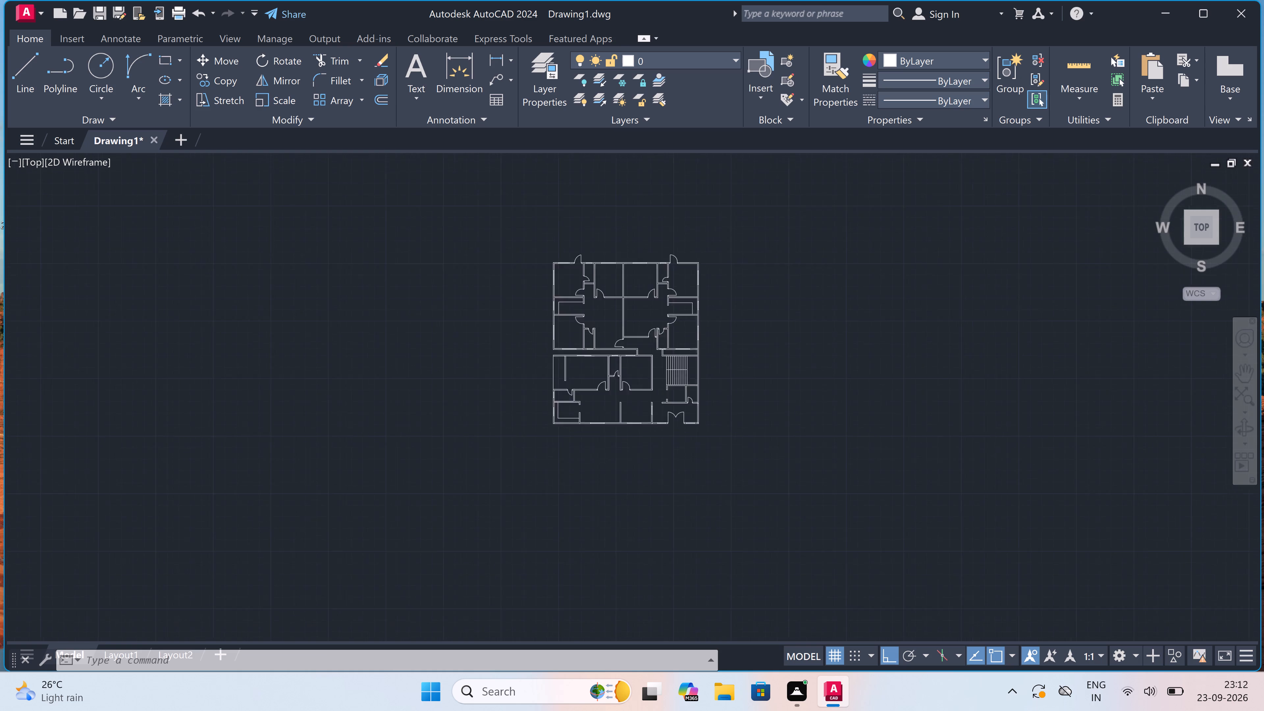
scroll(608, 429, up, 2)
text(mt)
key(space)
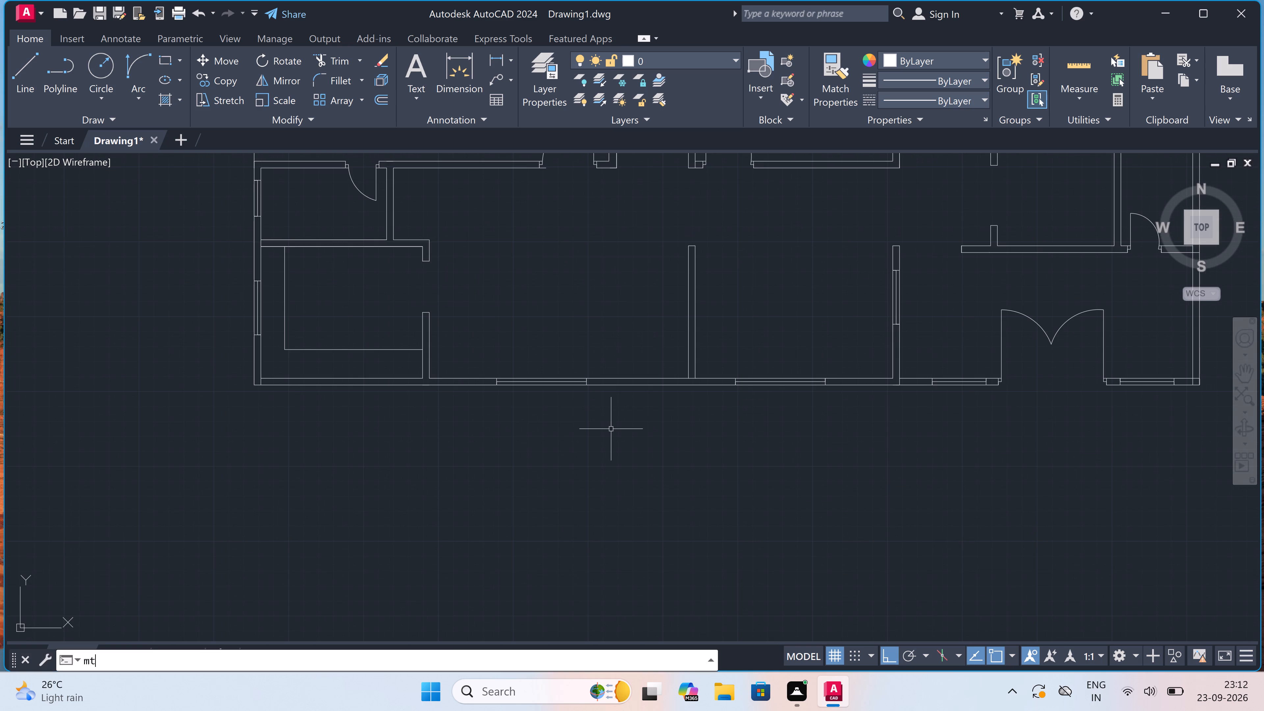
scroll(611, 429, down, 2)
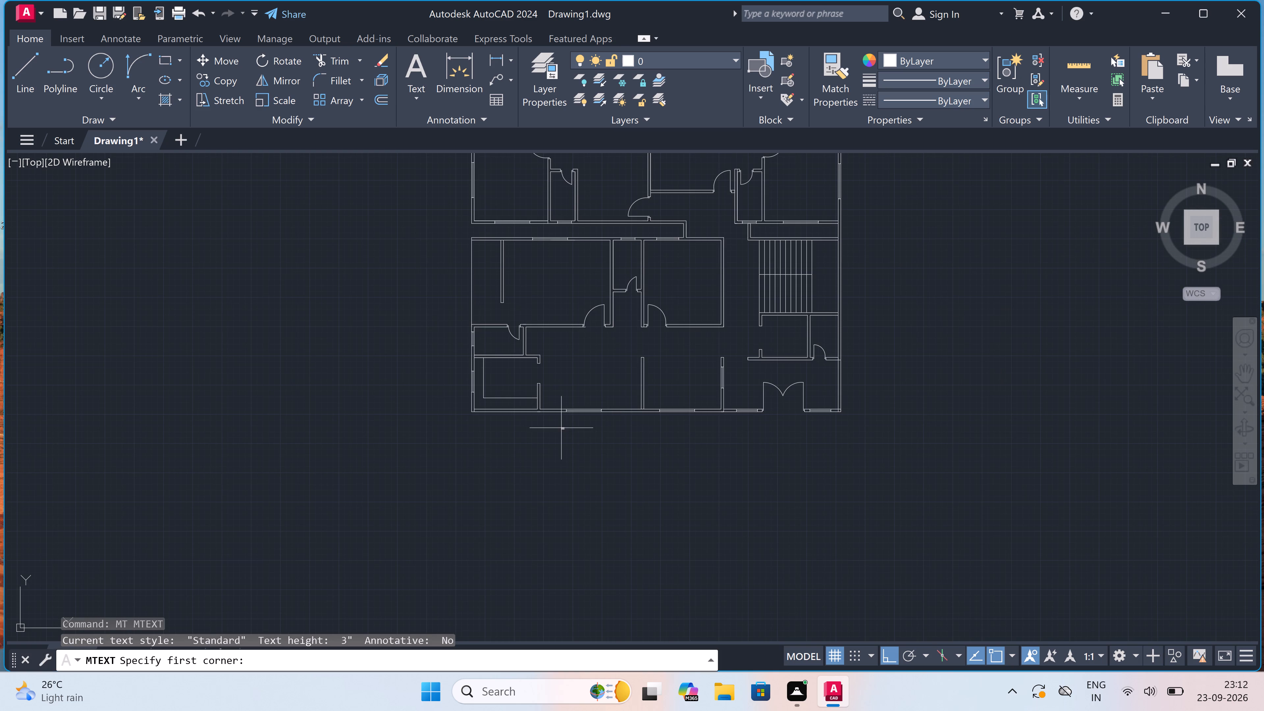
drag(545, 436, 551, 436)
click(837, 472)
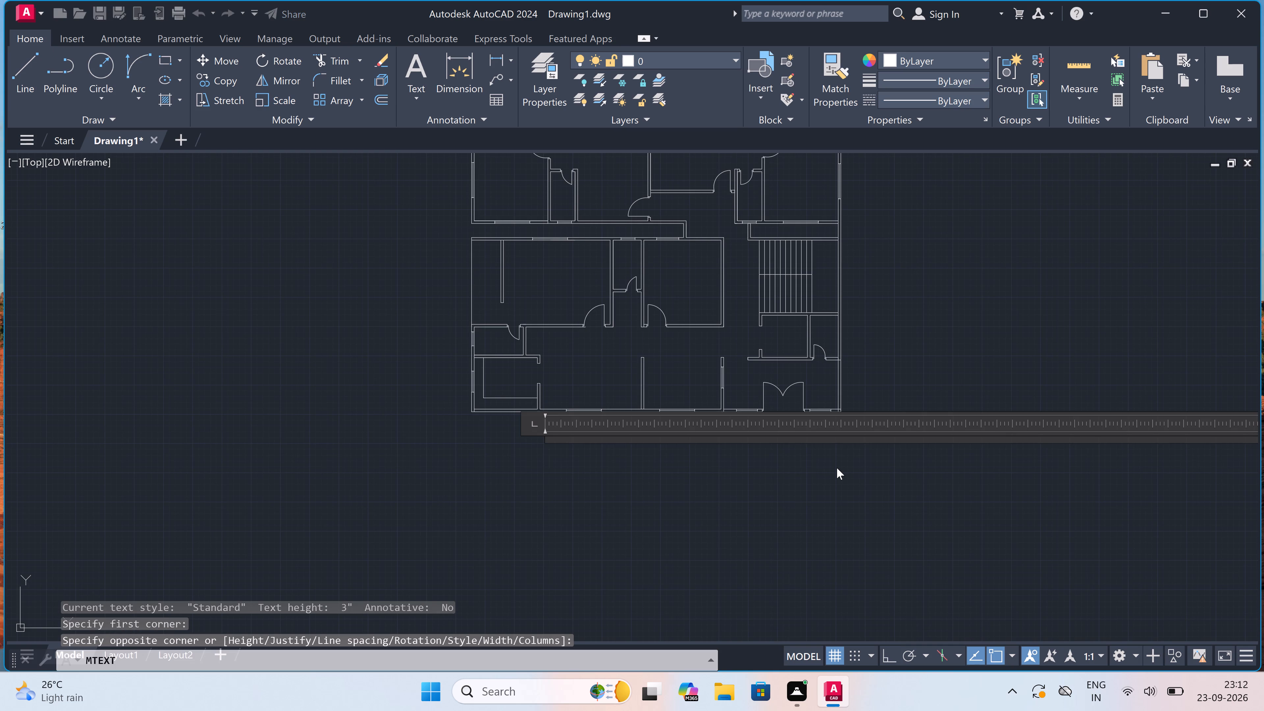
text(gro)
key(BackSpace)
key(BackSpace)
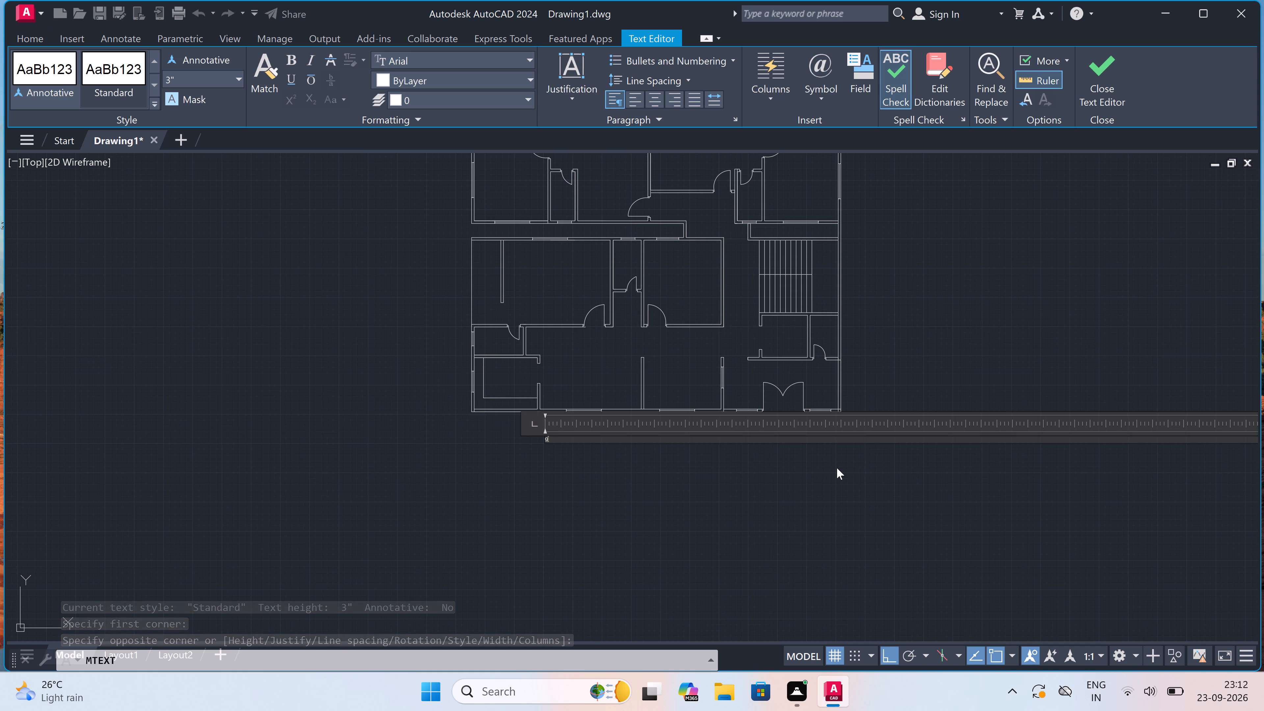
key(BackSpace)
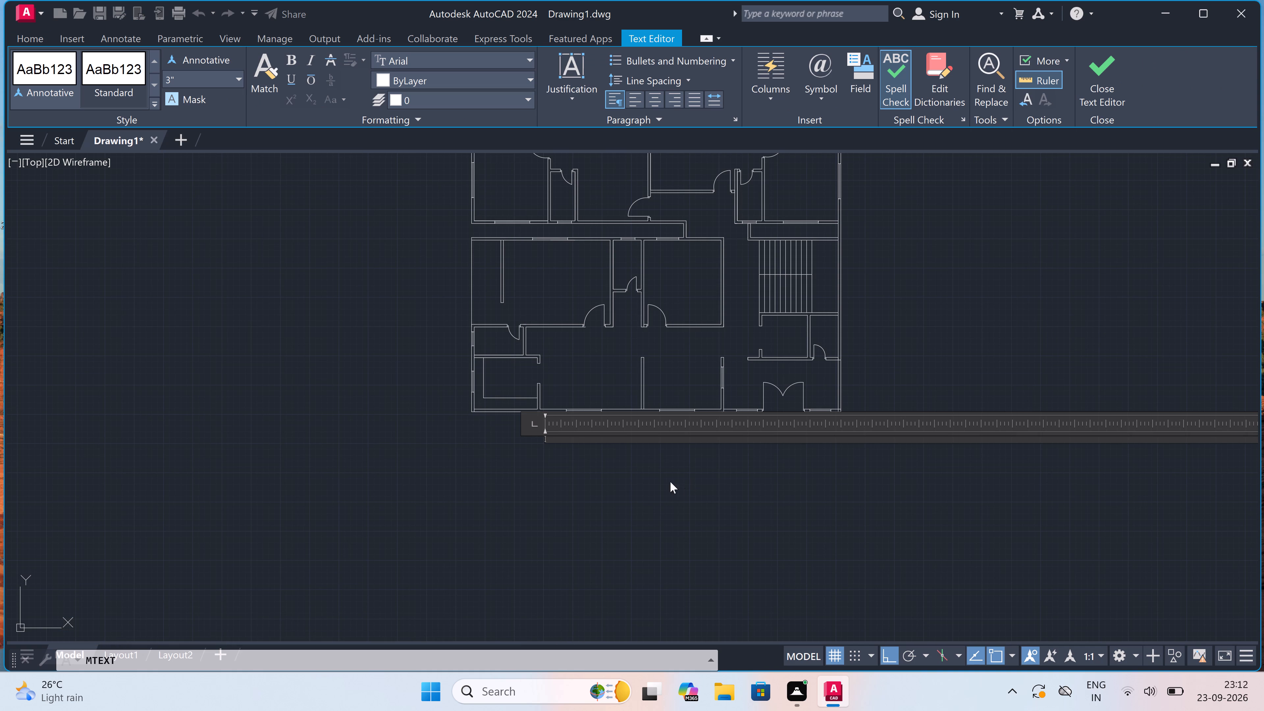
scroll(545, 462, up, 3)
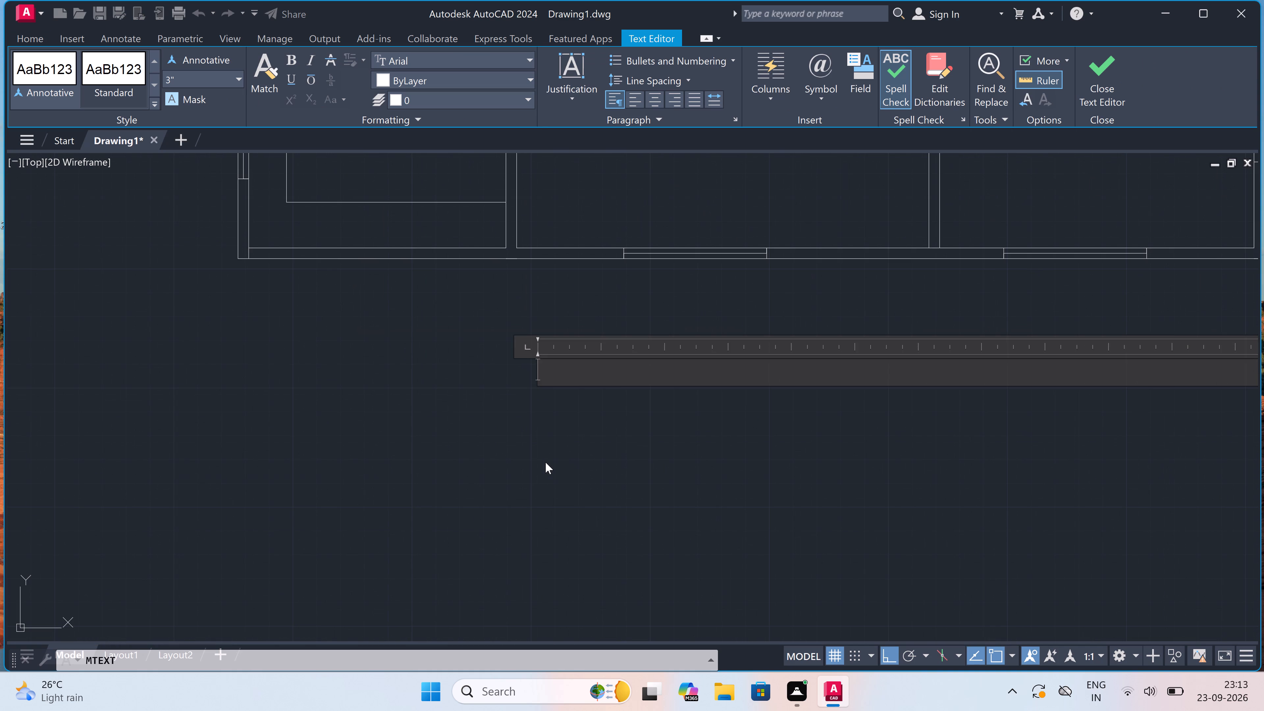
text(GRO)
key(u)
text(ND FLOOR PLAN-)
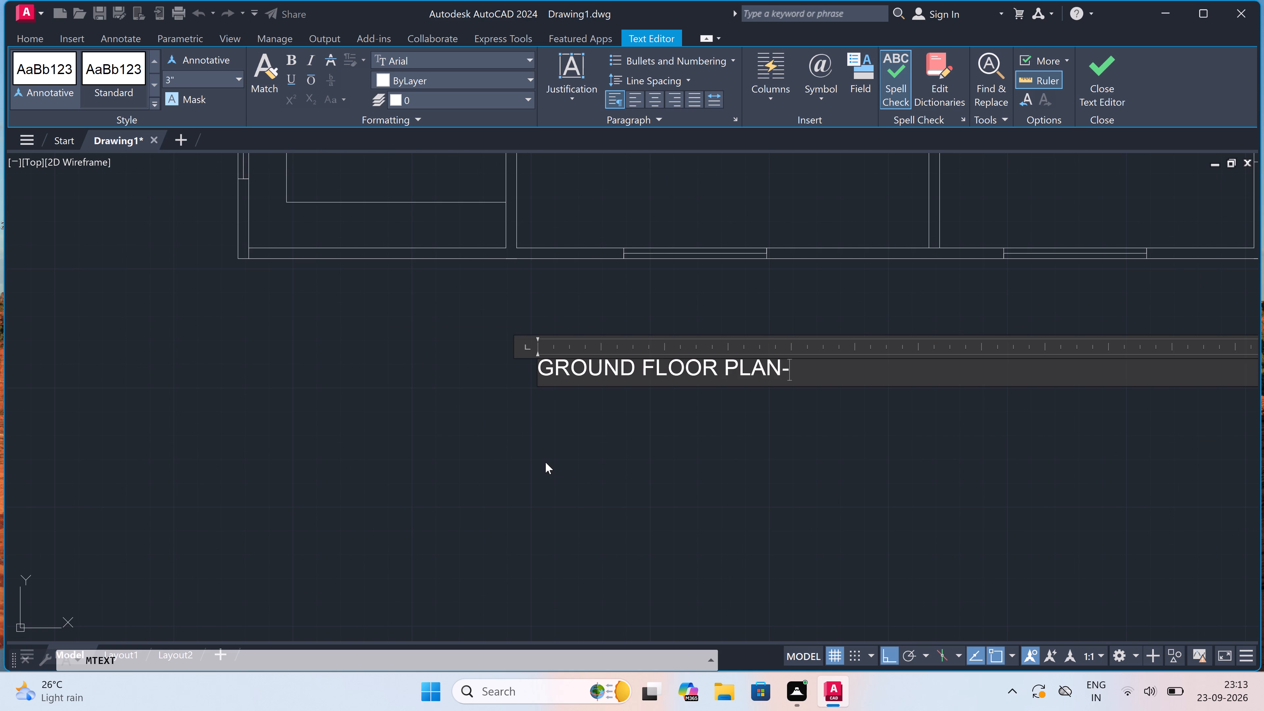
key(BackSpace)
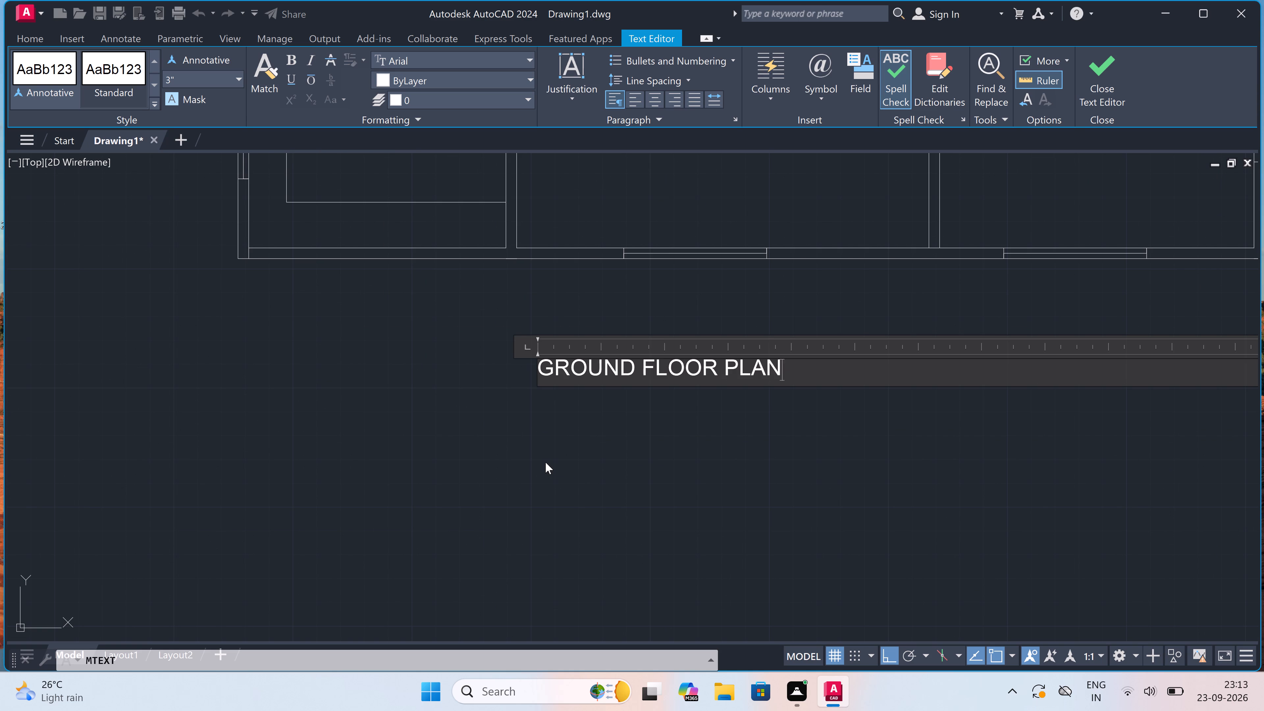
click(545, 462)
scroll(546, 462, down, 4)
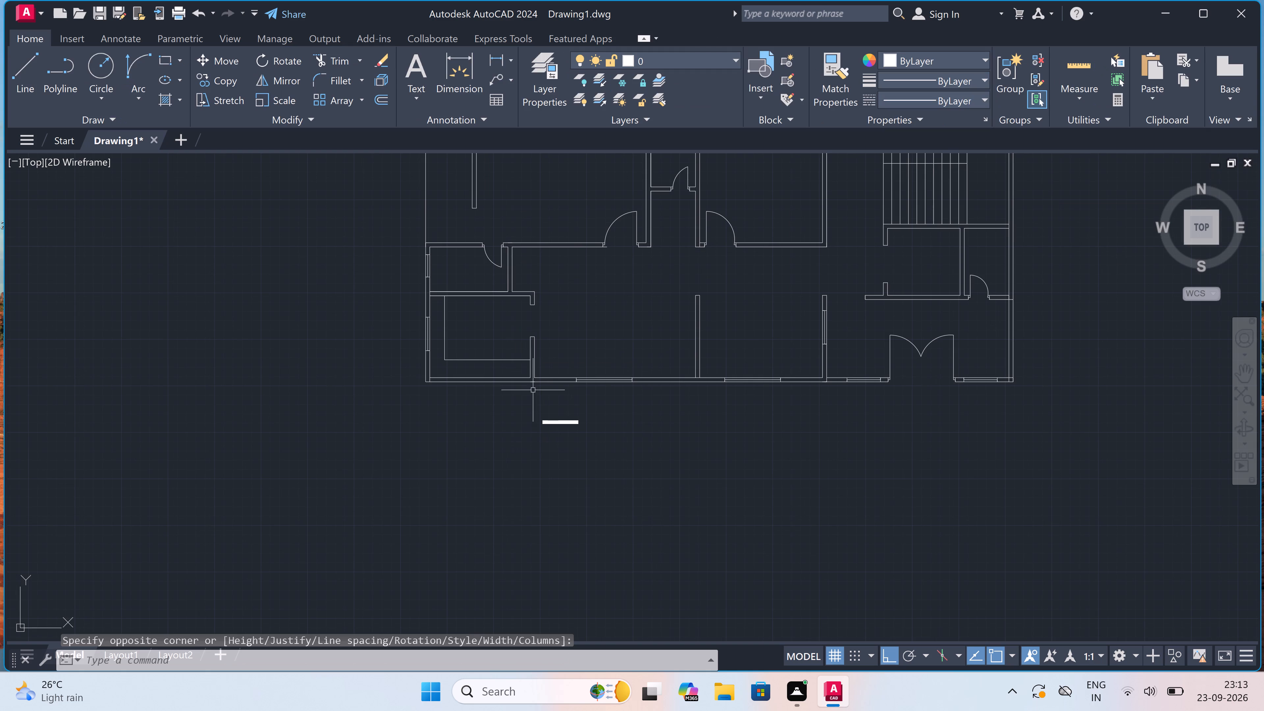
Label the lower plan's bottom-left room with two-line text "KITCHEN" and "9'0"X7'1"".
scroll(466, 332, up, 2)
key(space)
scroll(440, 314, up, 1)
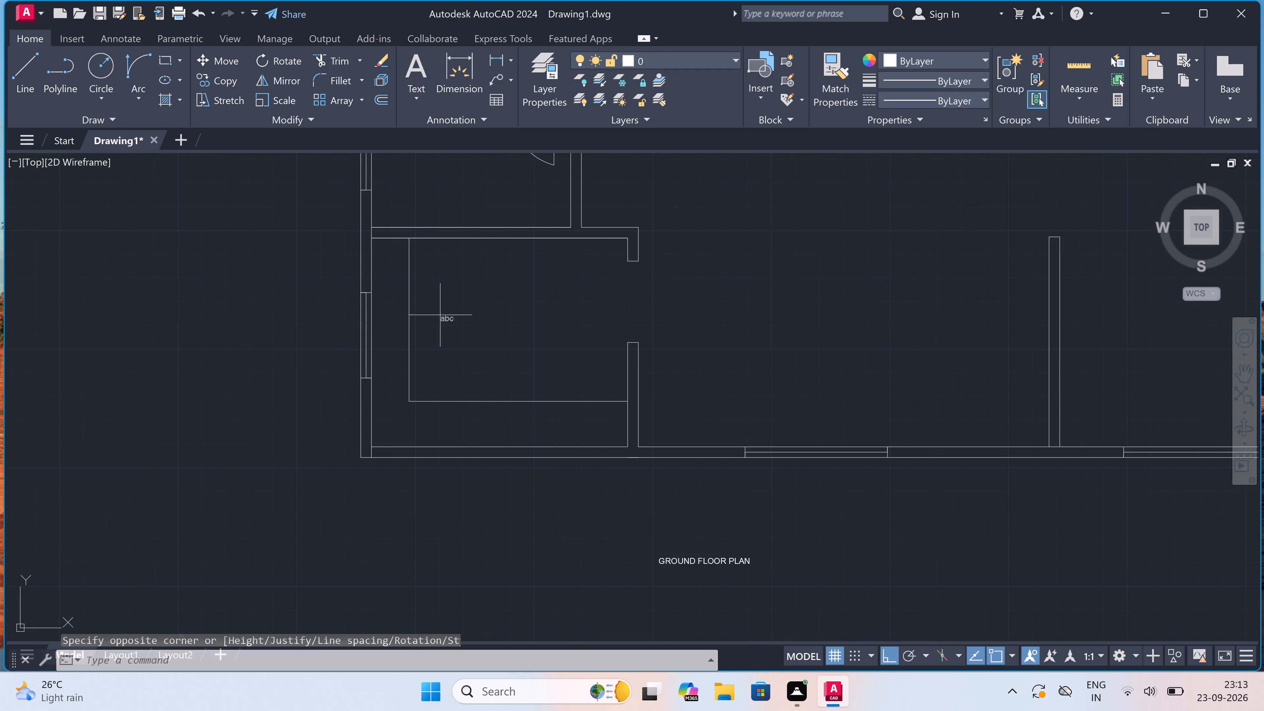
drag(434, 310, 493, 313)
click(815, 341)
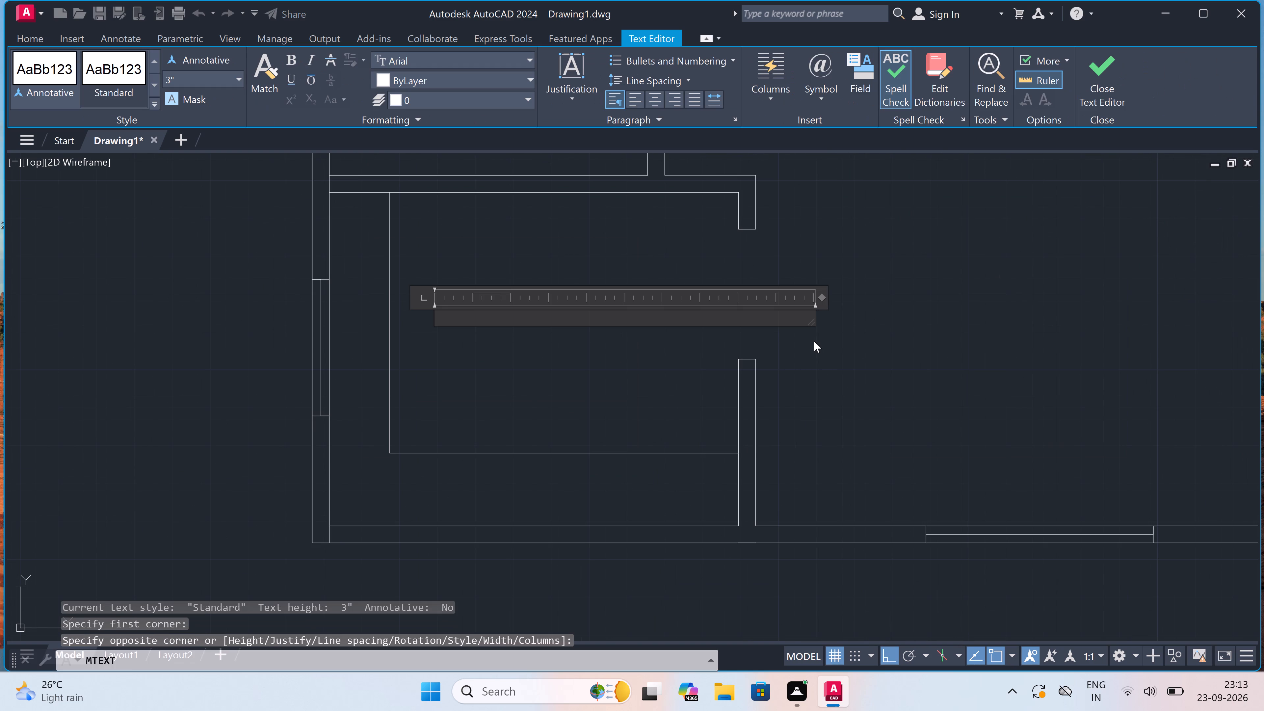
text(KITCHEN)
key(Return)
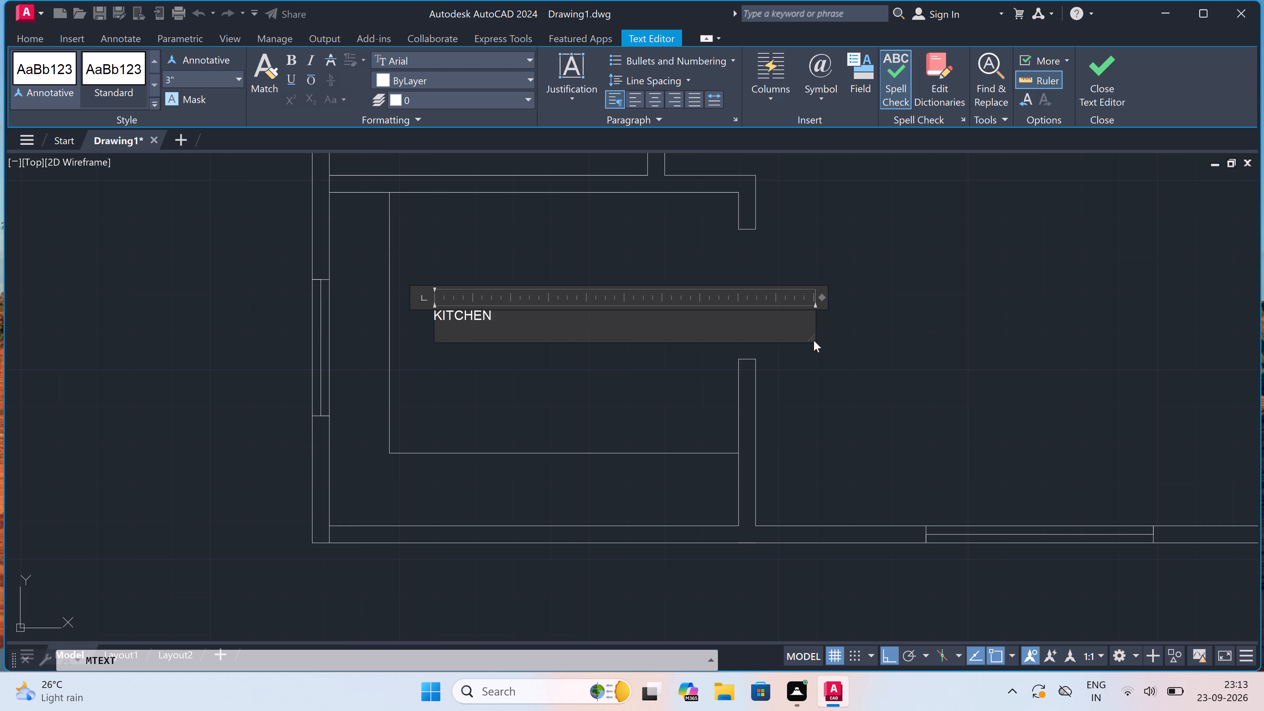
text(9'0"X)
text(7'1)
key(shift+quotedbl)
click(562, 378)
Label the small room directly above the kitchen with two-line text "TOILET" and "7'0"X4'0"".
scroll(562, 378, down, 4)
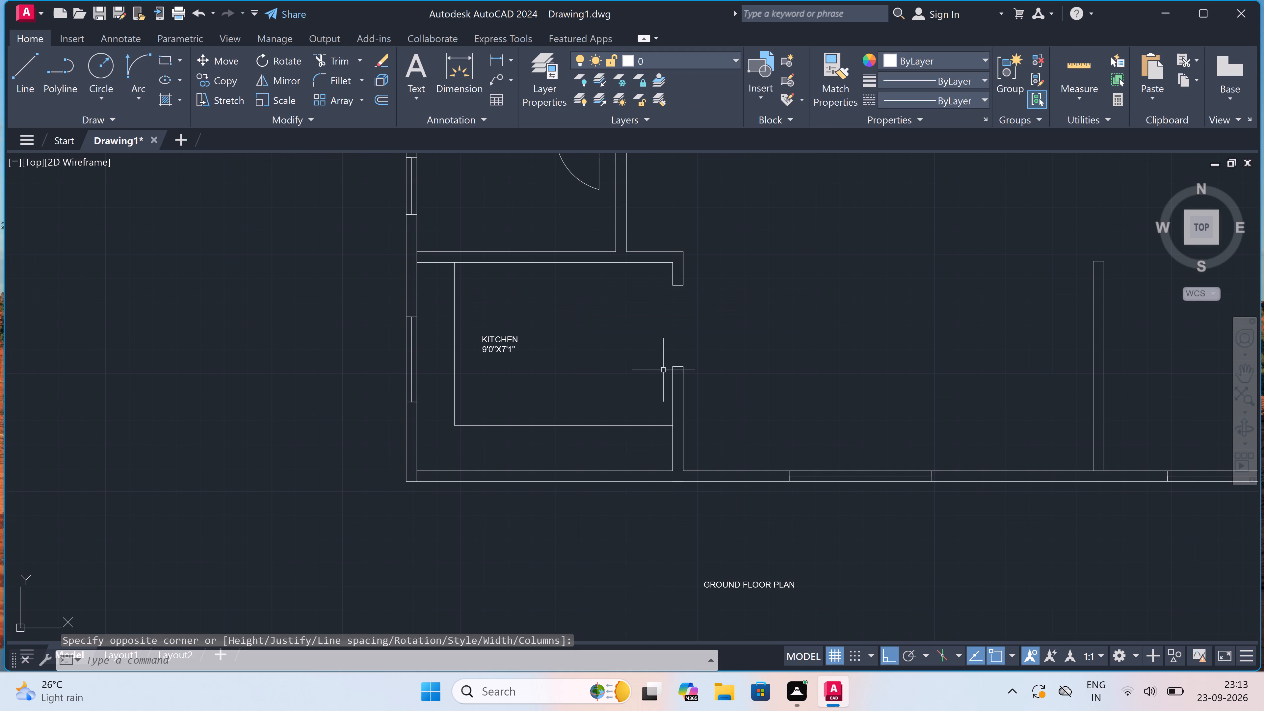
scroll(742, 372, down, 3)
scroll(672, 329, up, 3)
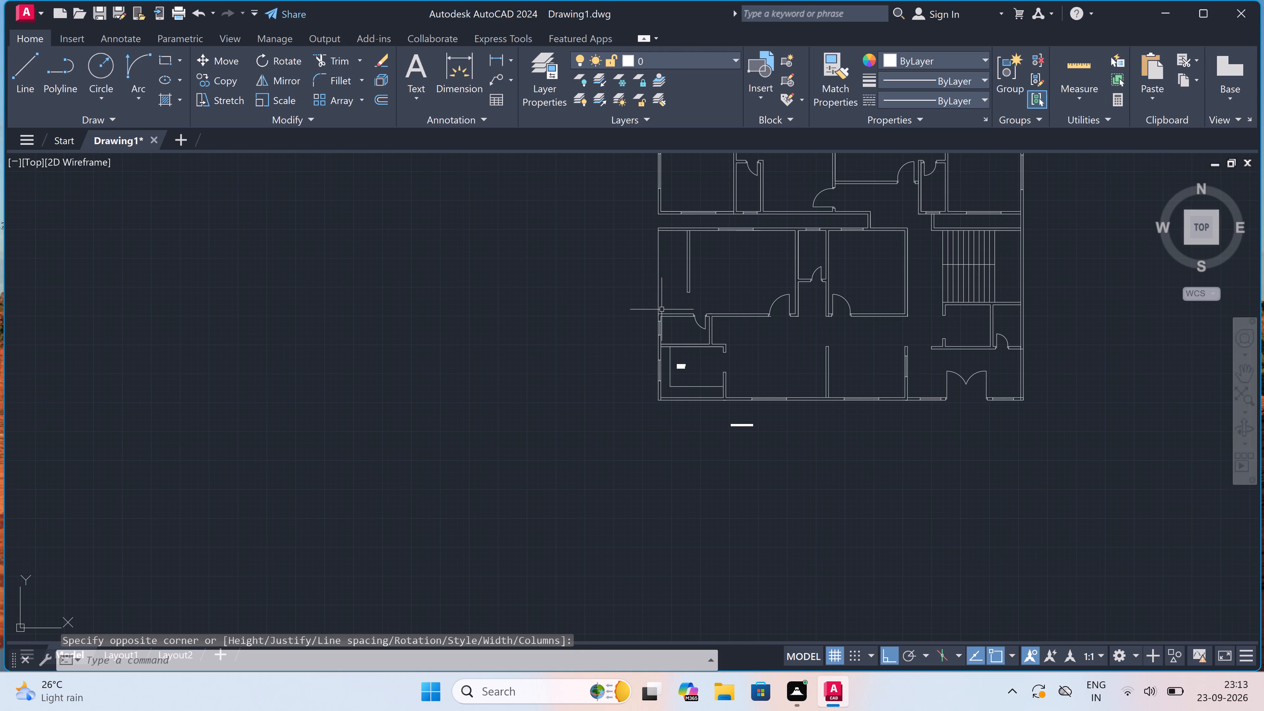
scroll(674, 328, up, 1)
key(space)
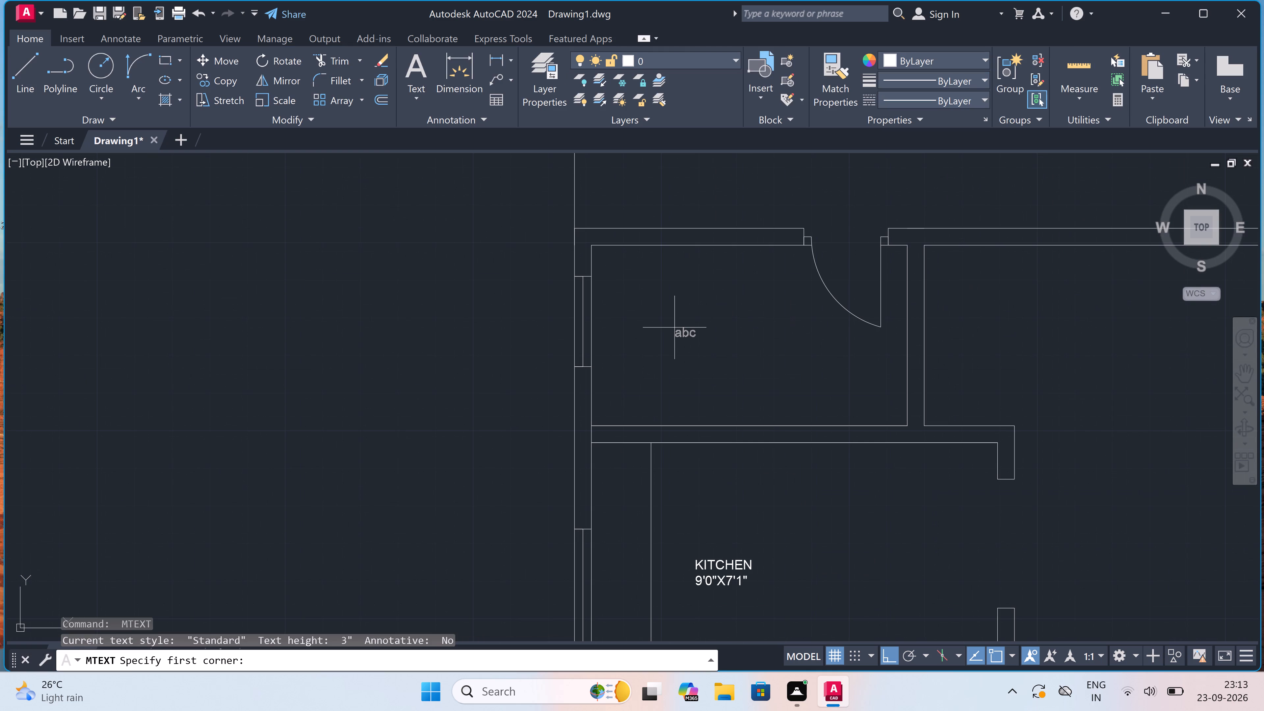
scroll(675, 328, up, 2)
scroll(620, 346, down, 3)
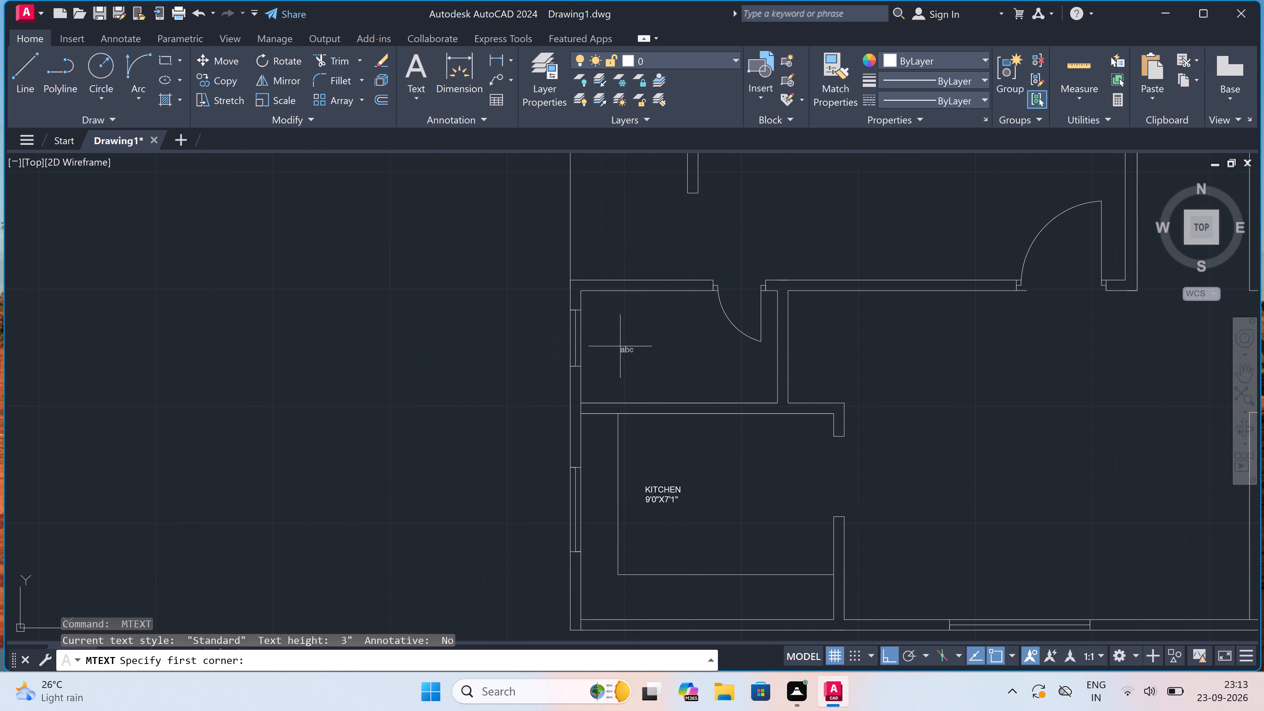
drag(609, 359, 619, 359)
click(730, 376)
scroll(729, 376, up, 2)
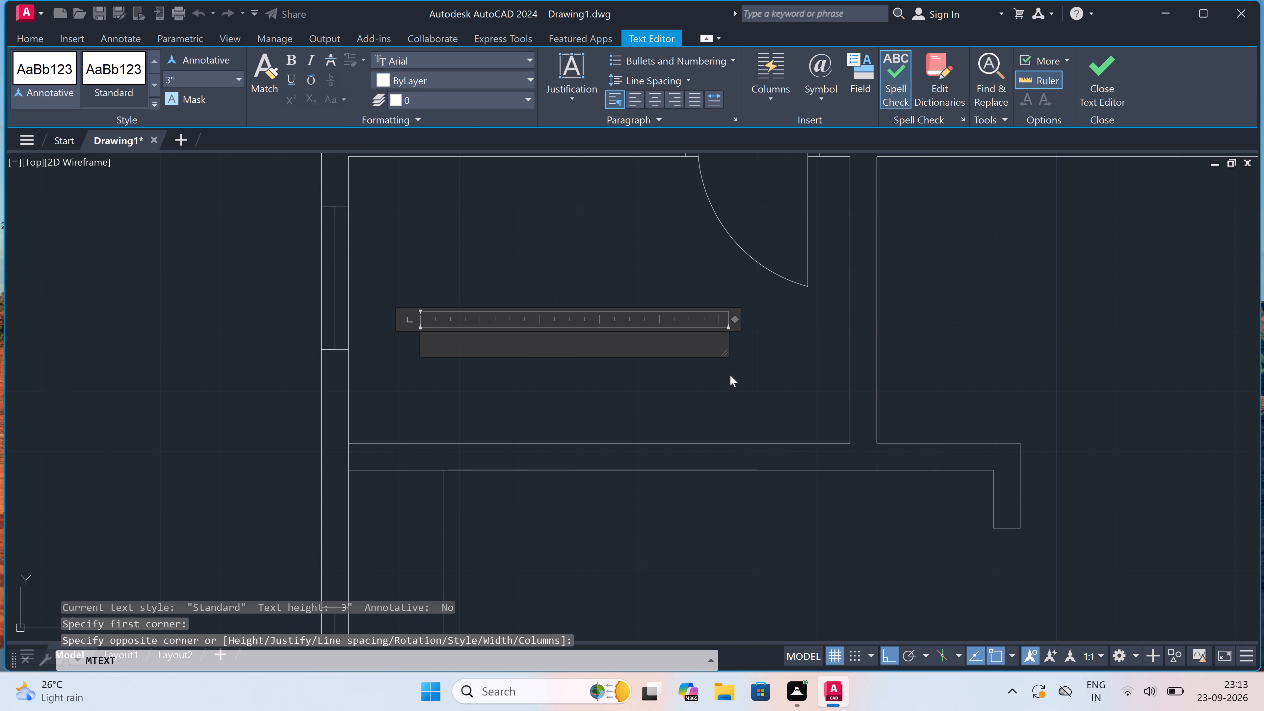
key(t)
text(OILET)
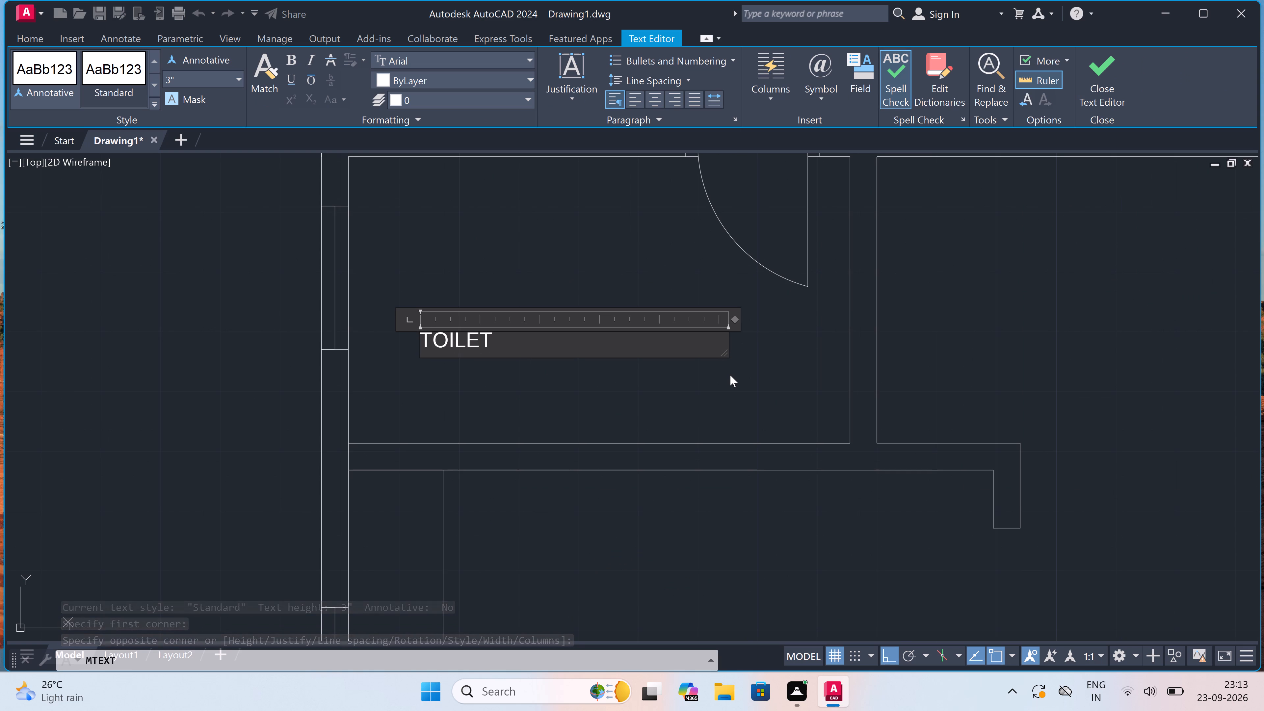
key(Return)
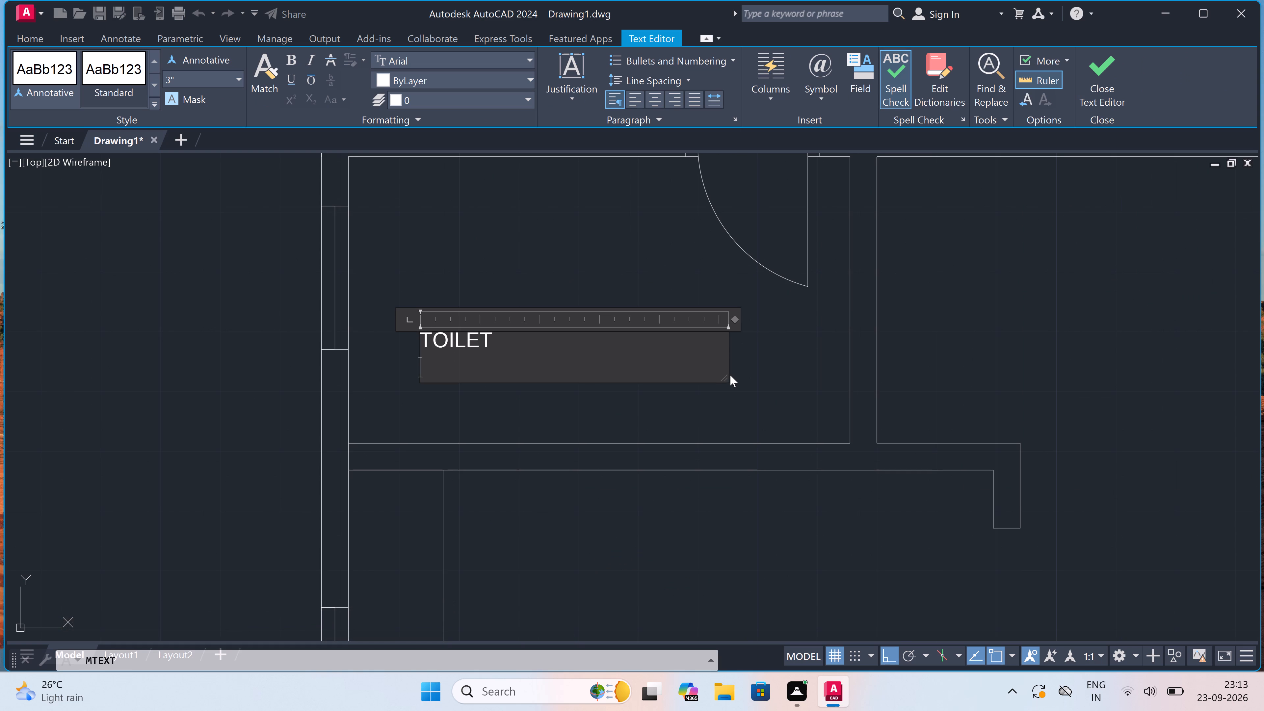
text(7'0"X)
text(4'0")
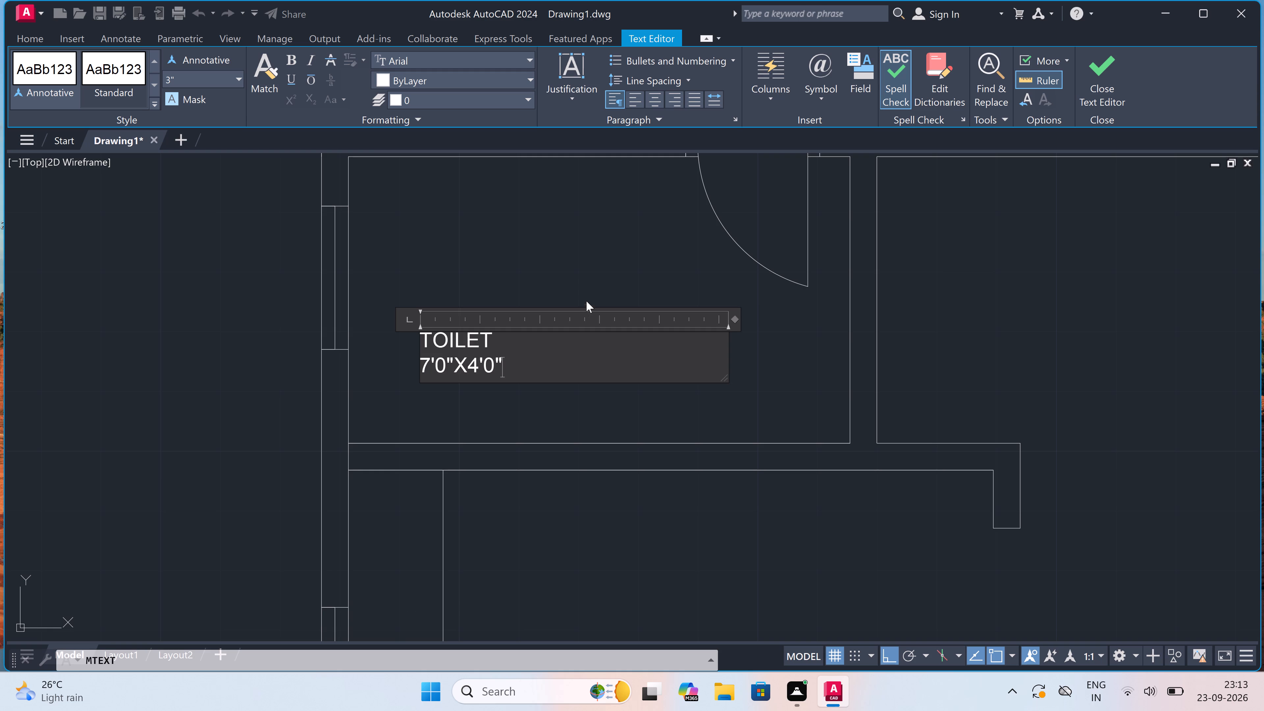
click(586, 301)
Label the room to the right of the kitchen with two-line text "DINING" and "10'0"X11'0"".
scroll(581, 297, down, 7)
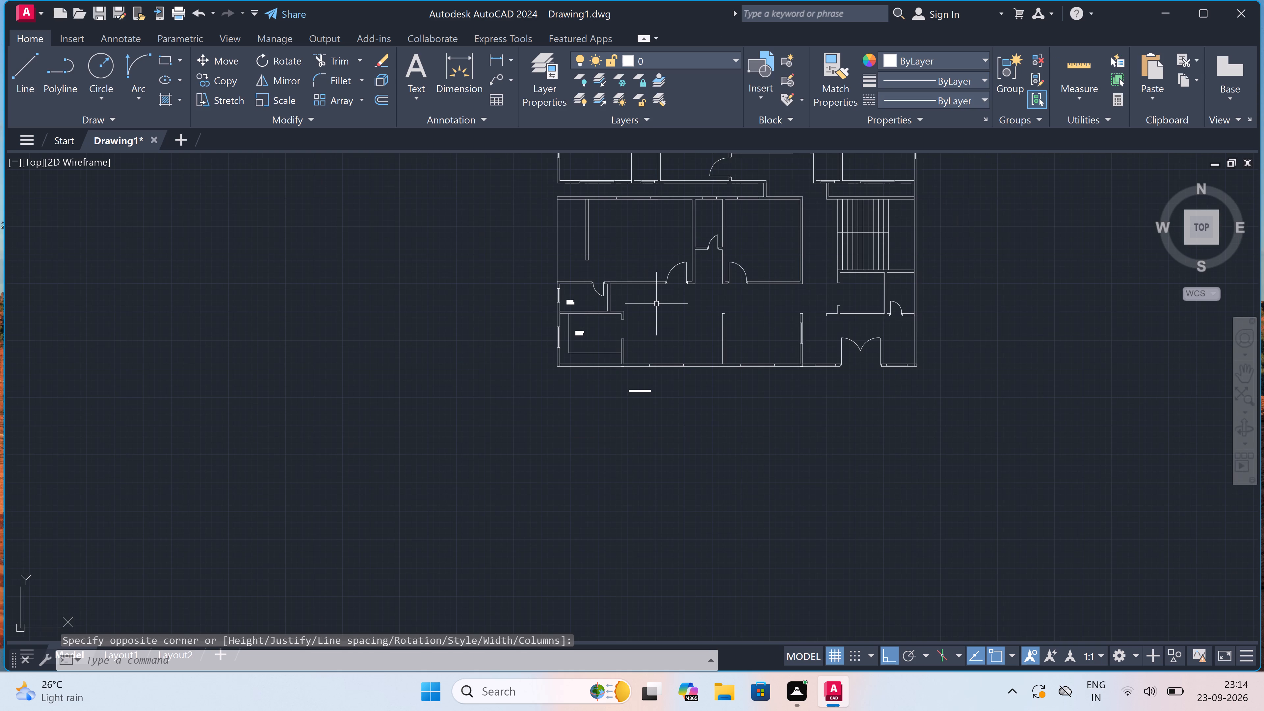
scroll(660, 346, up, 4)
key(space)
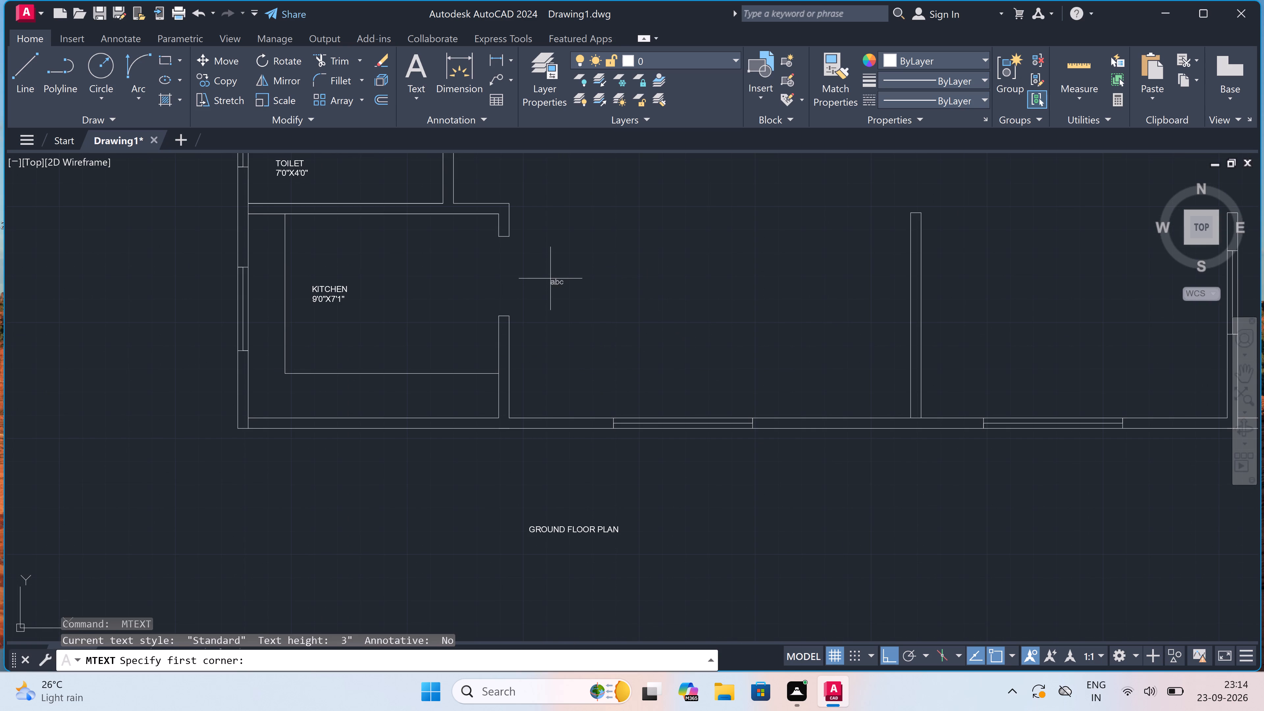
drag(569, 276, 605, 278)
click(713, 289)
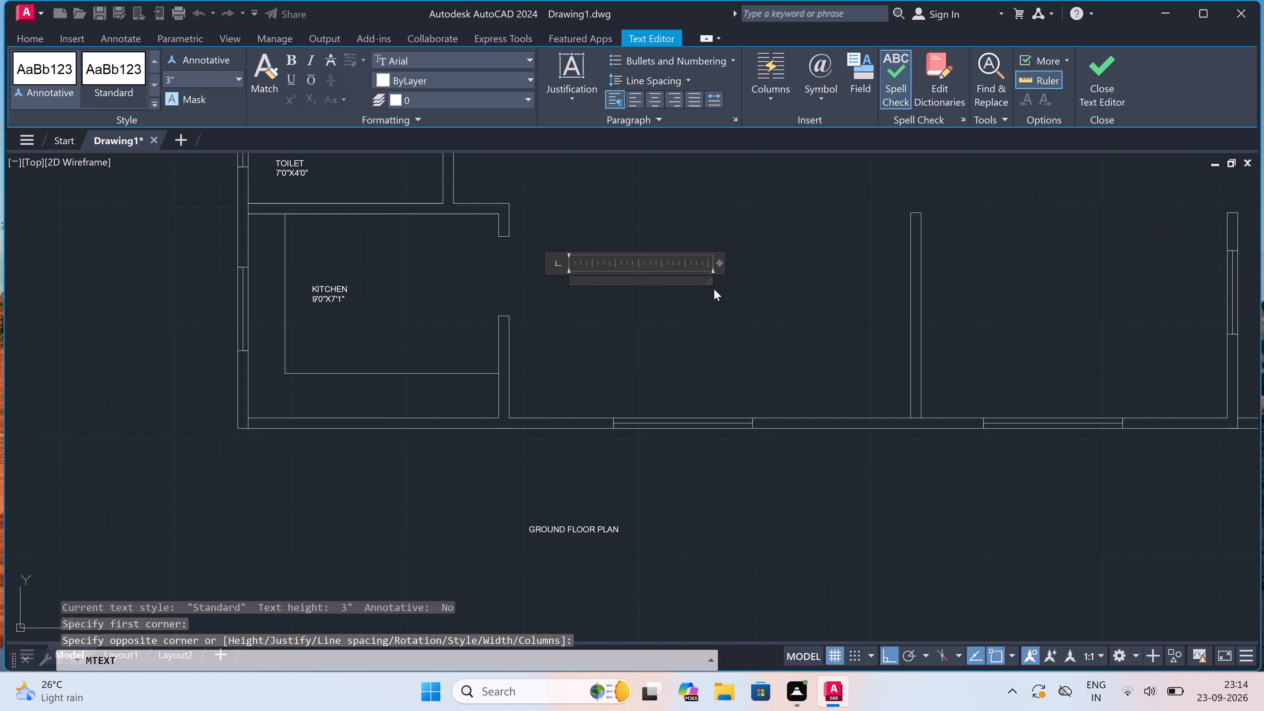
text(DINING)
key(Return)
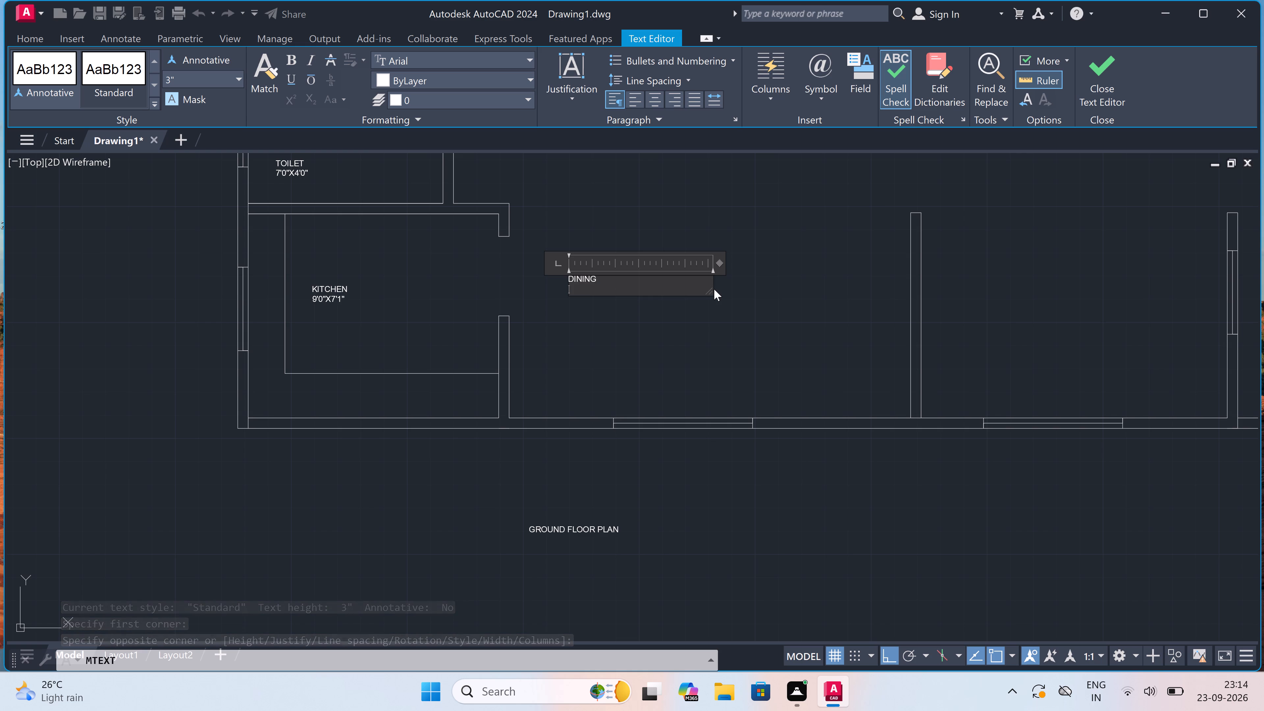
text(10'0"X)
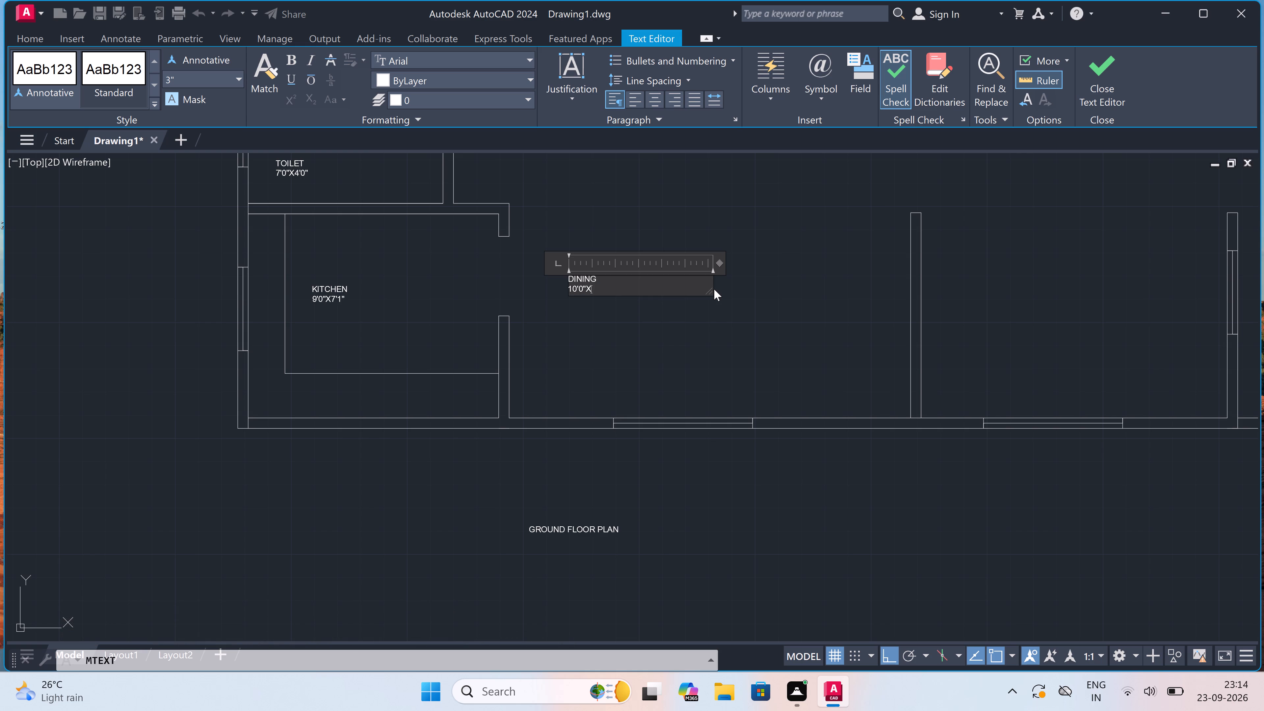
text(11'0")
click(560, 326)
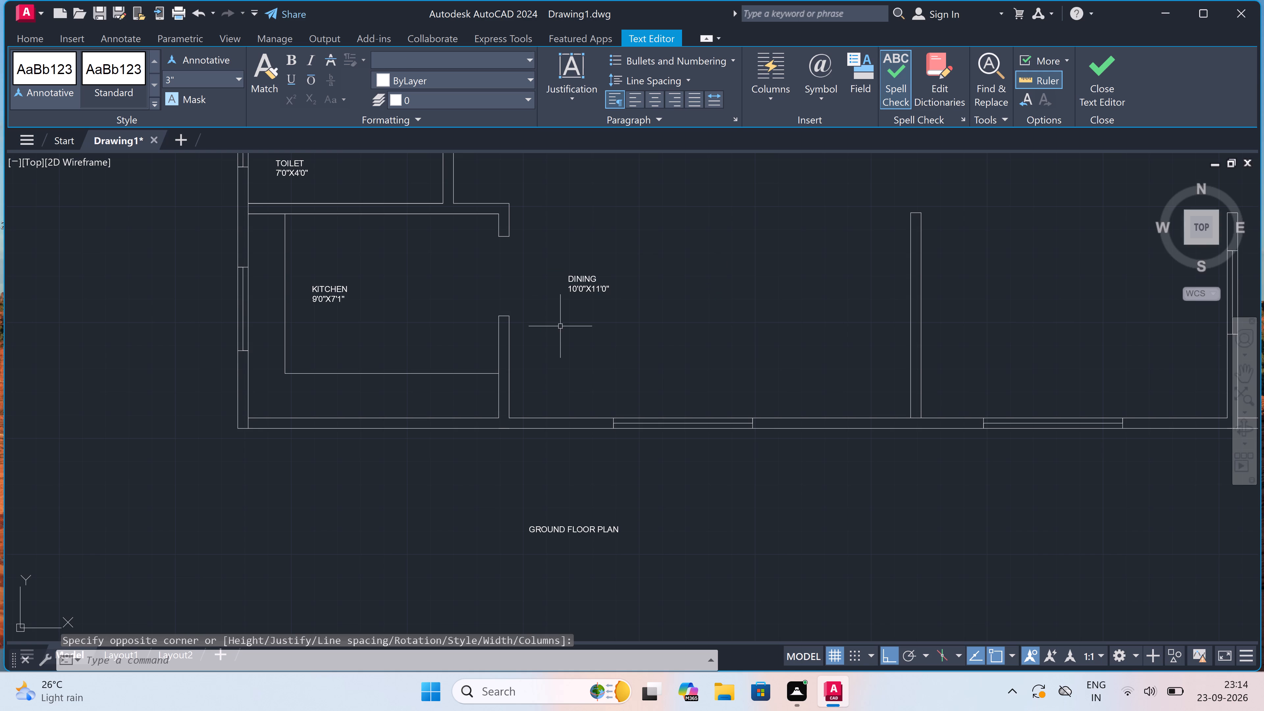
Move the DINING label with ortho off towards the middle of the dining room.
click(574, 280)
click(564, 271)
click(566, 272)
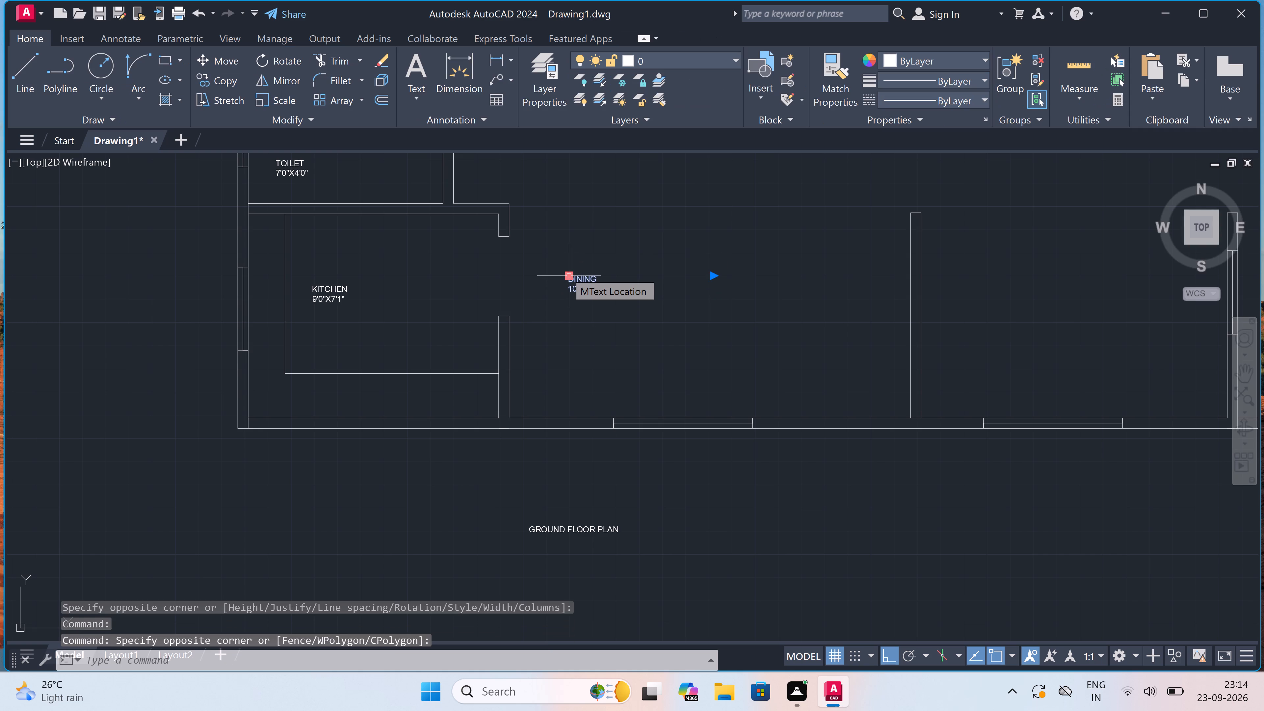
drag(566, 272, 596, 285)
scroll(582, 277, up, 3)
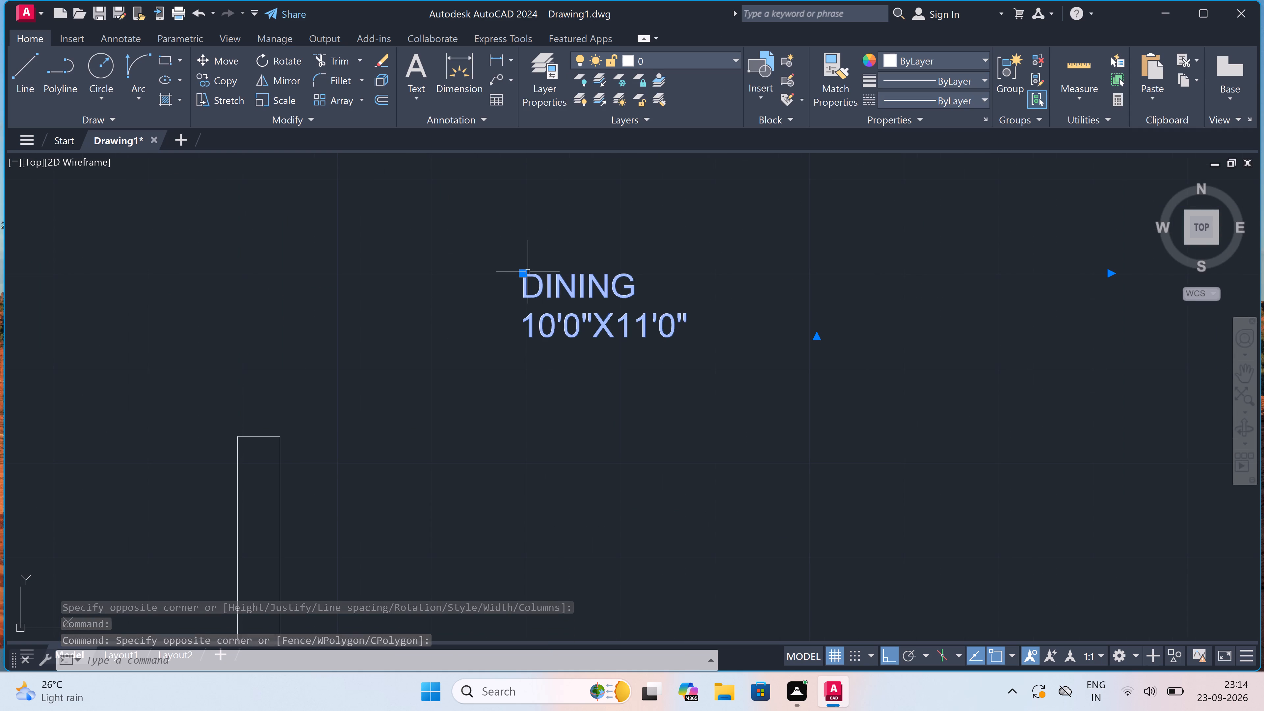
drag(527, 272, 585, 291)
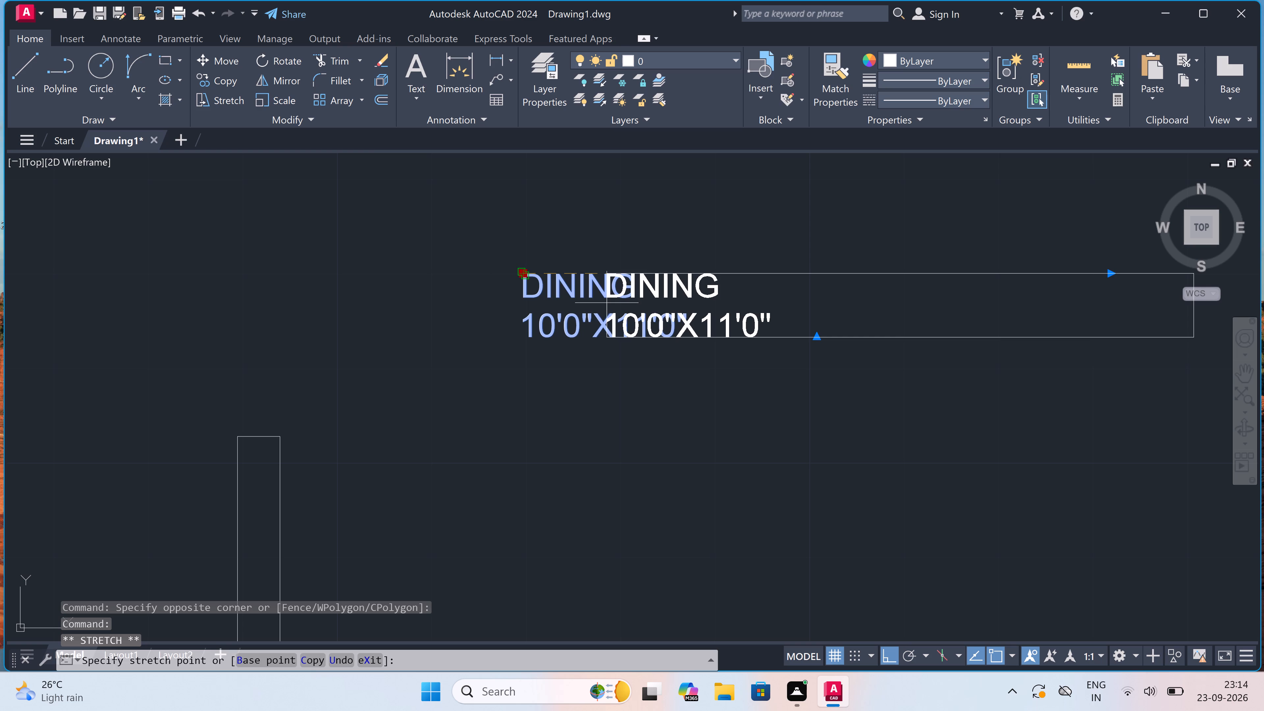
key(F8)
scroll(606, 303, down, 4)
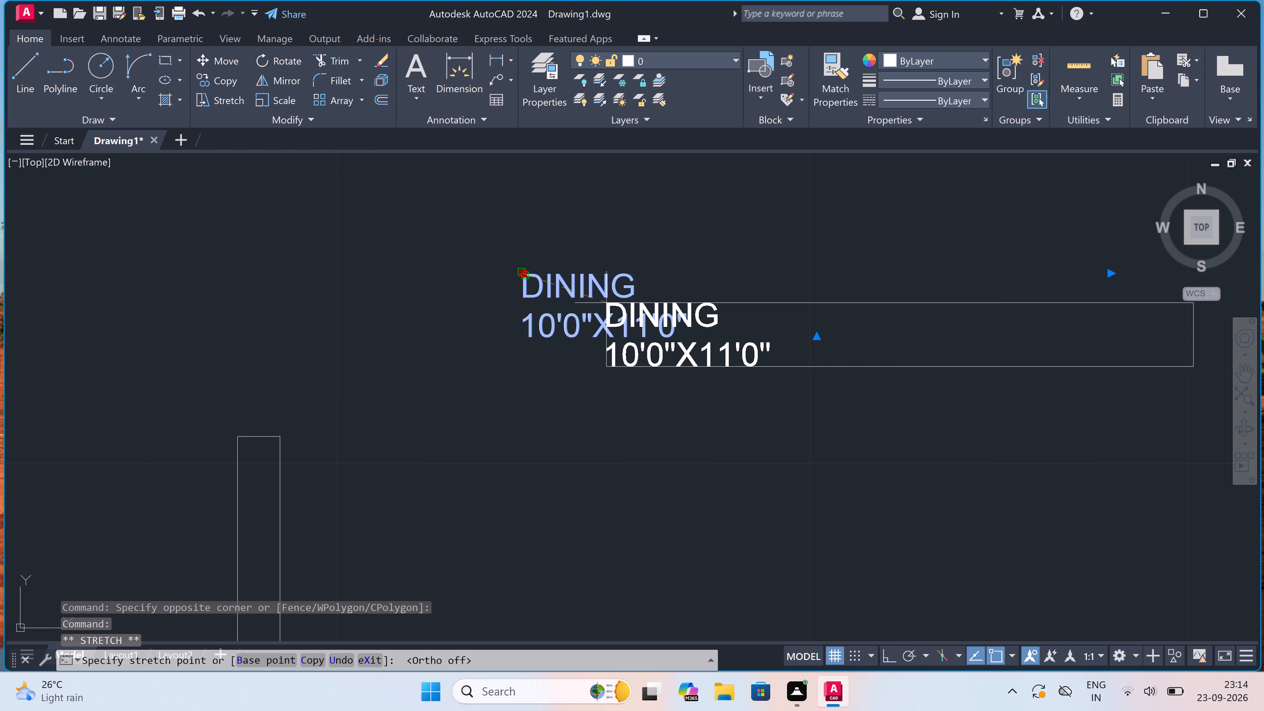
click(679, 329)
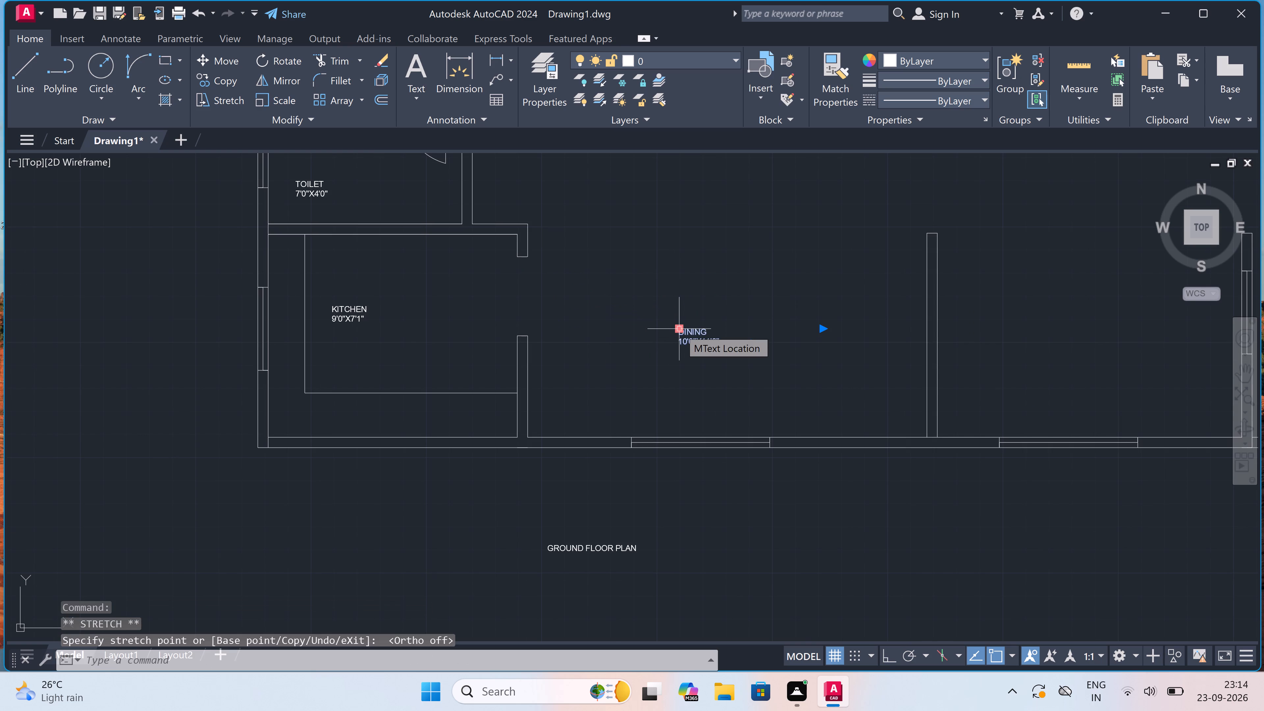
key(Escape)
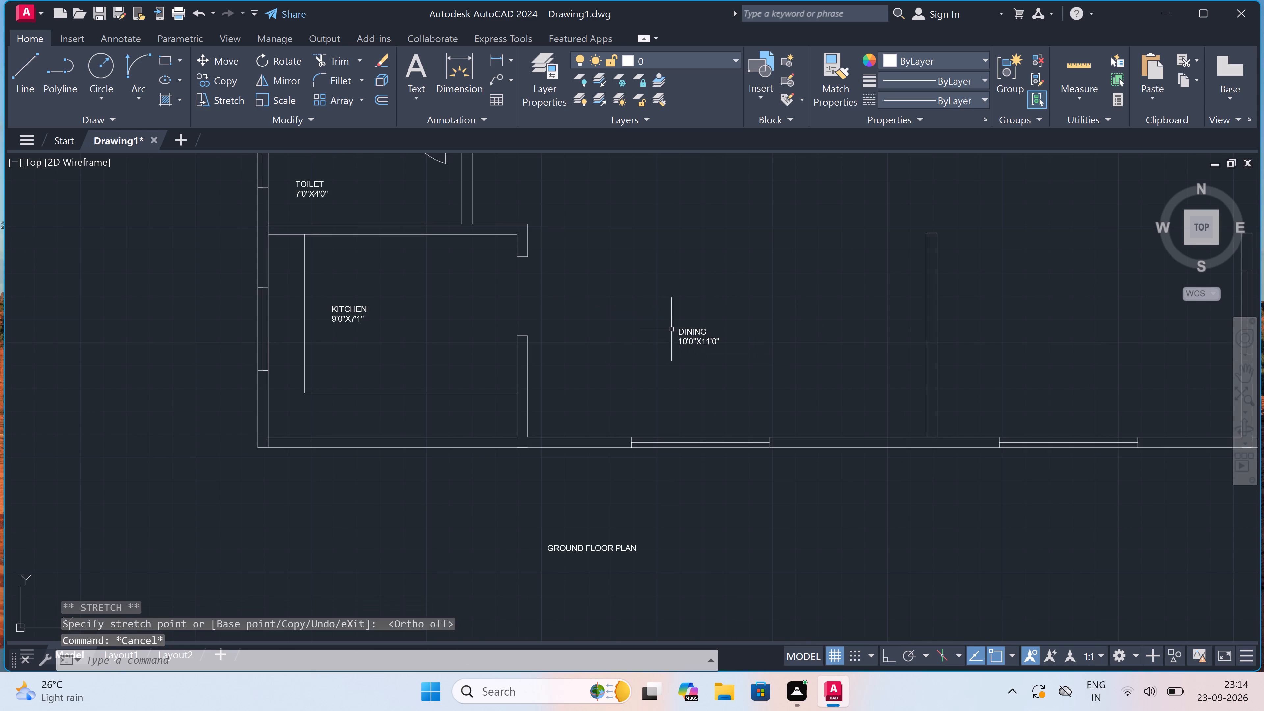
Label the large room above the kitchen-side toilet with two-line text "BEDROOM" and "12'0"X12'0"".
scroll(645, 336, down, 4)
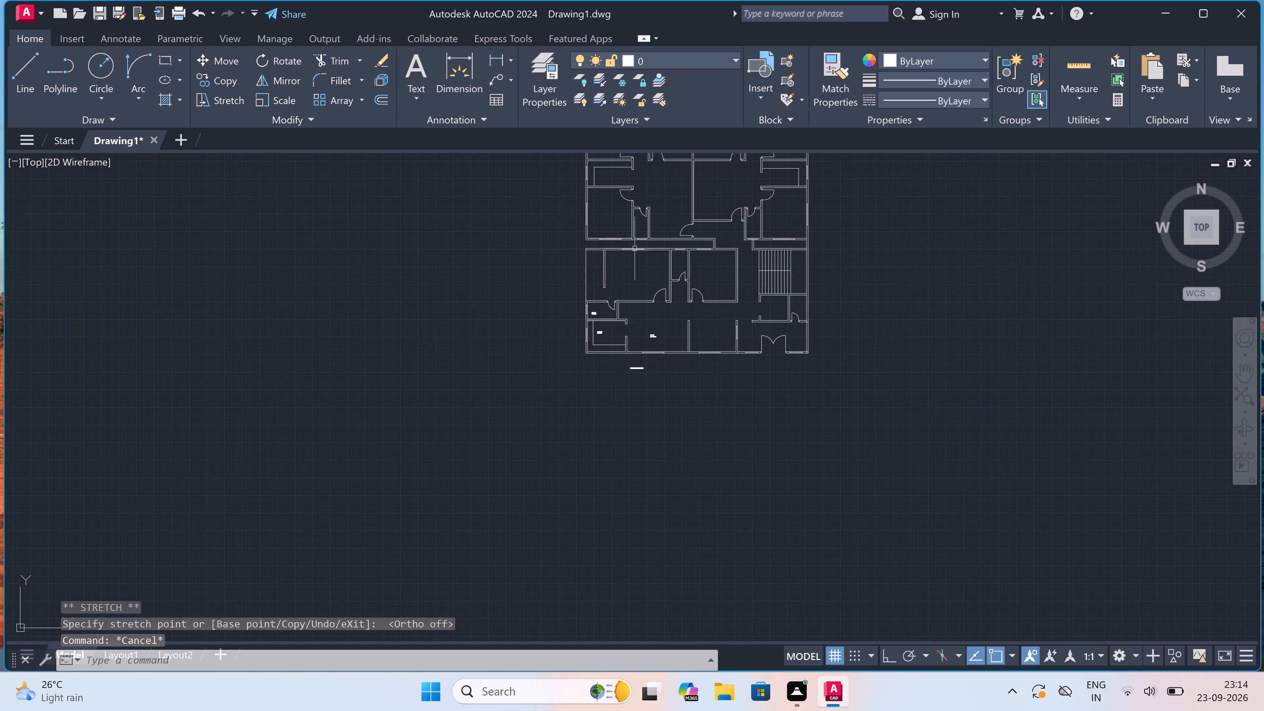
scroll(615, 247, up, 3)
scroll(687, 334, up, 1)
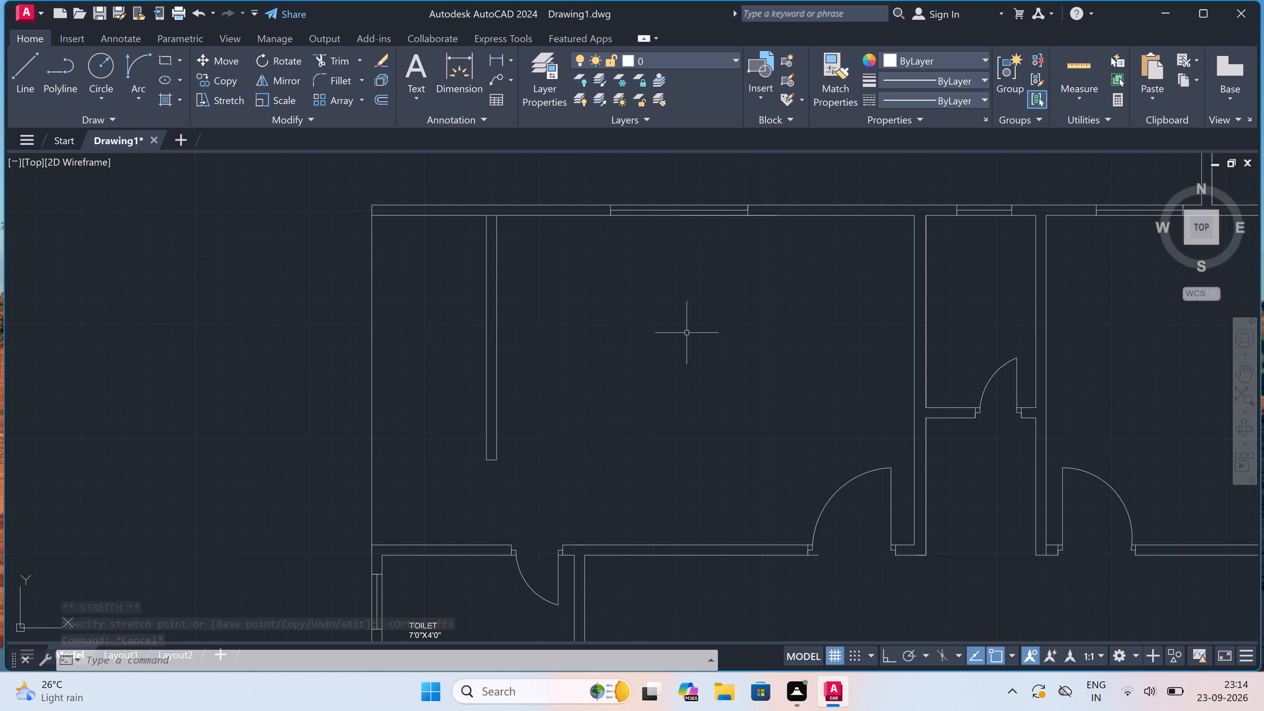
key(space)
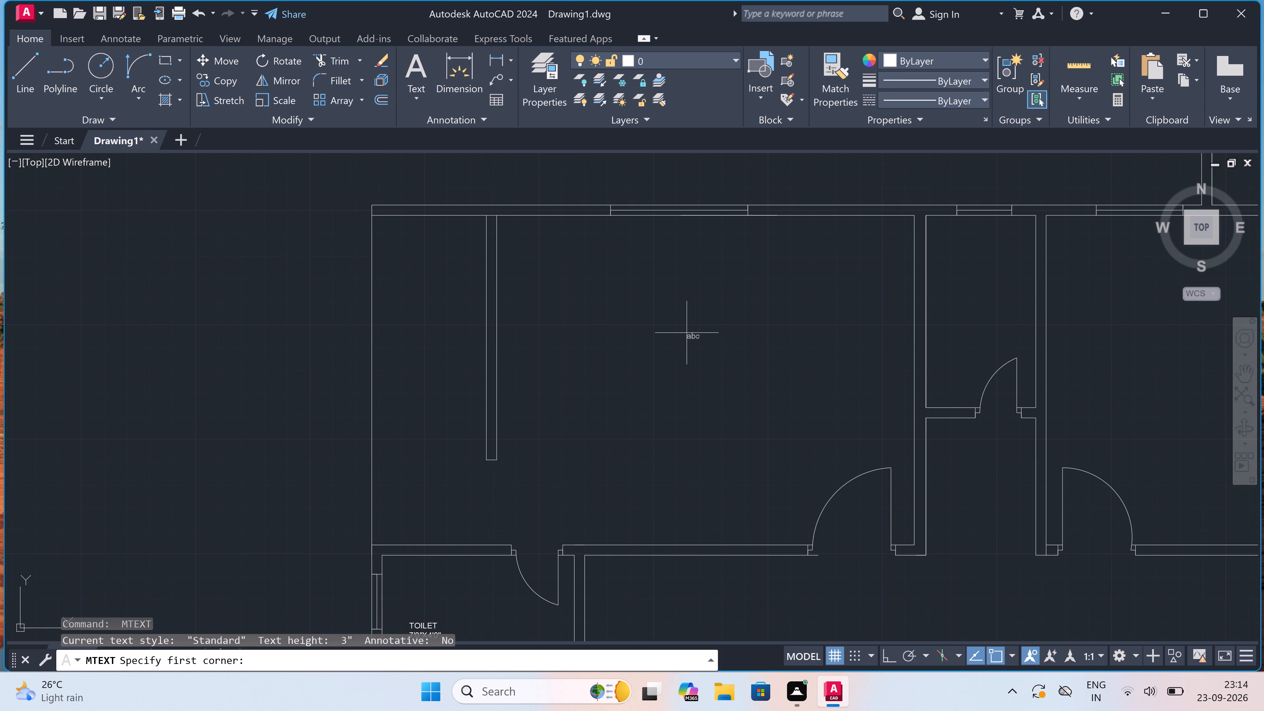
drag(589, 321, 593, 321)
click(761, 347)
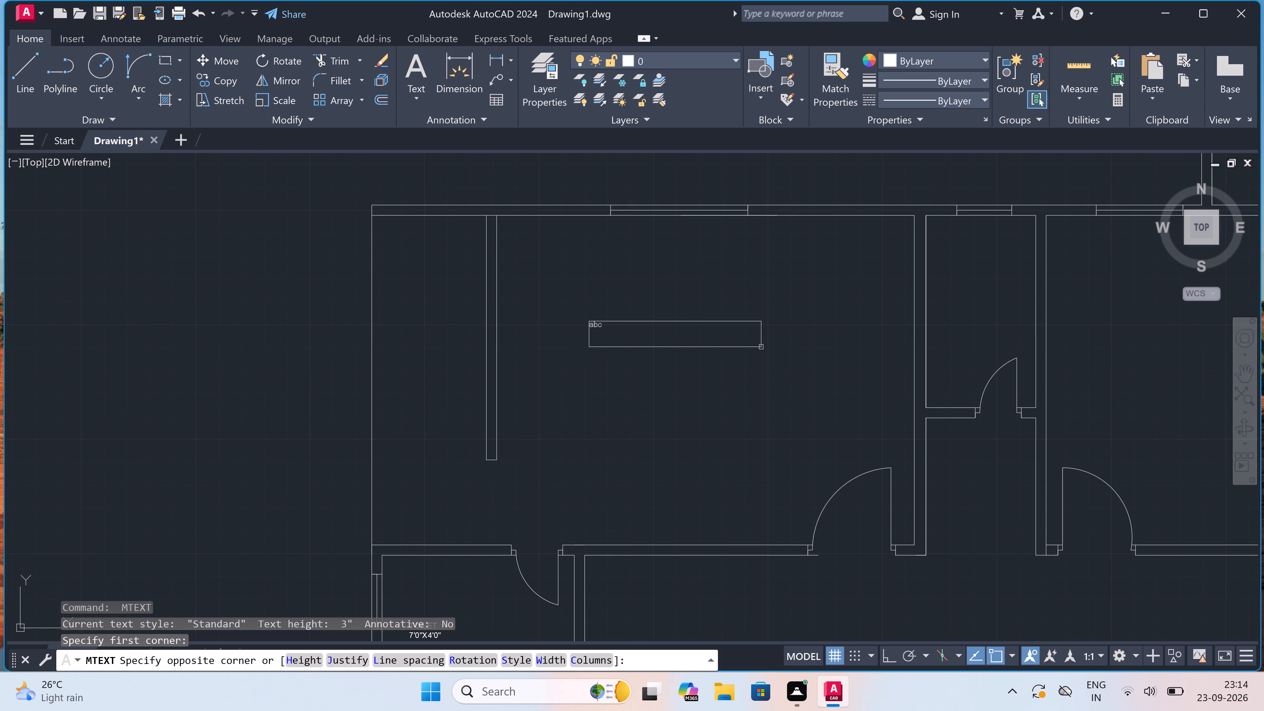
text(BEDROOM)
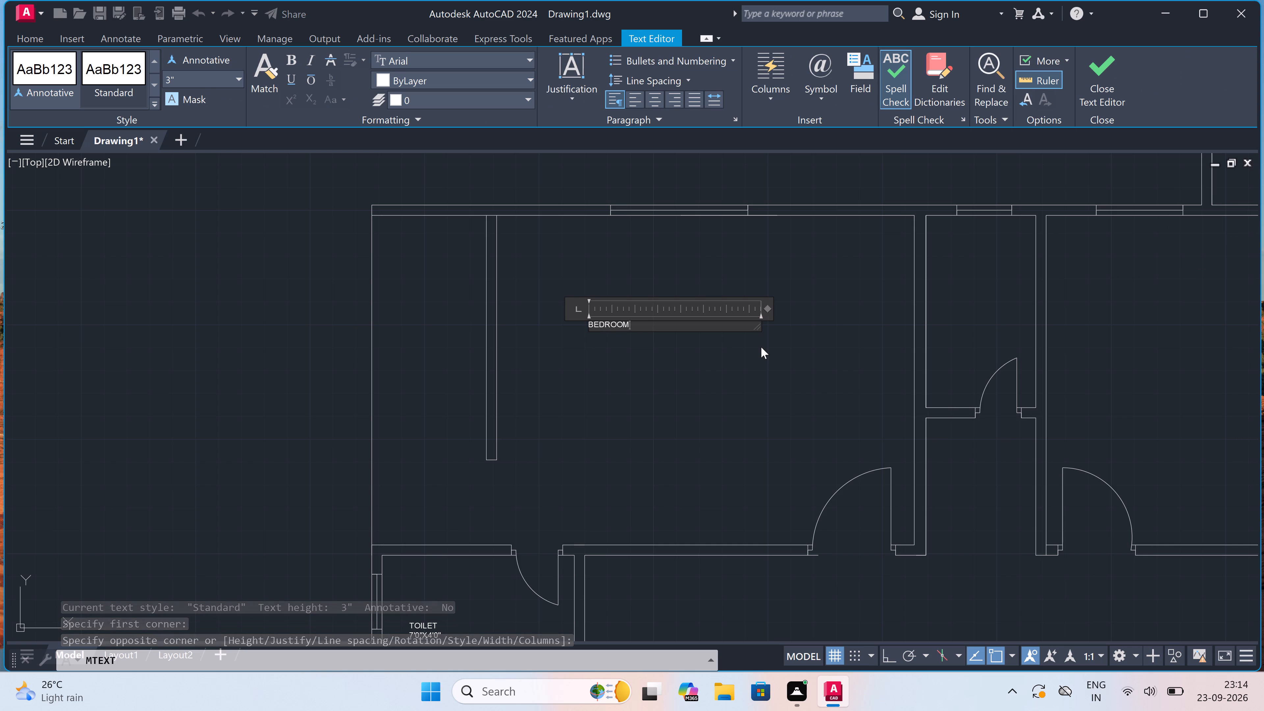
key(Return)
text(12'0"X)
text(12'0")
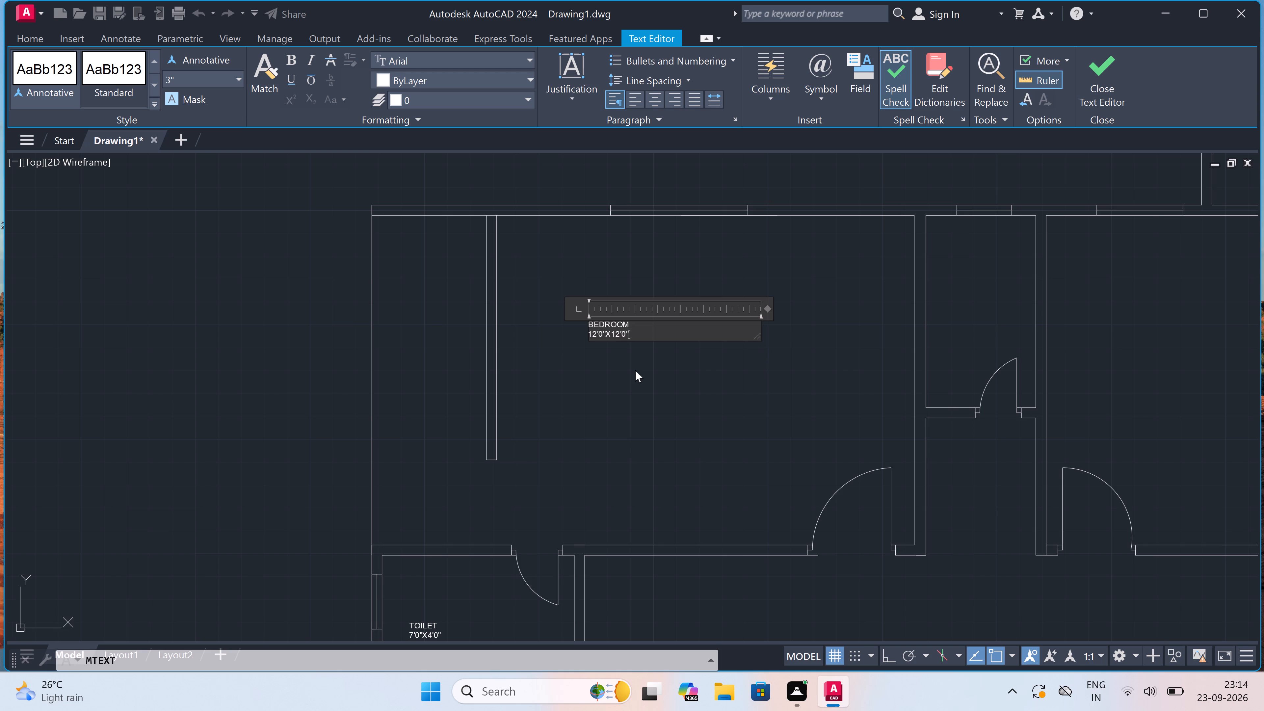
click(599, 378)
Label the narrow room between the two upper rooms of the lower plan with two-line text "TOILET" and "4'0"7'0"".
scroll(600, 375, down, 3)
scroll(750, 348, down, 1)
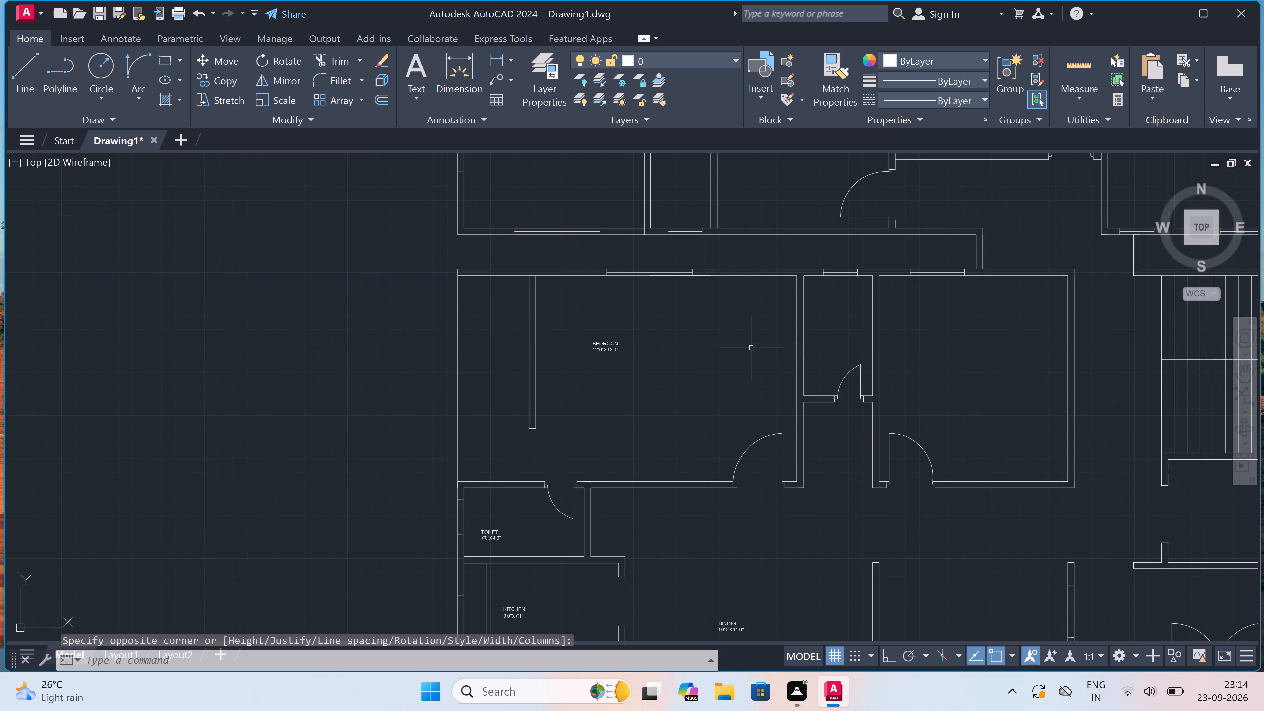
scroll(750, 348, down, 2)
scroll(765, 338, up, 3)
scroll(837, 333, up, 2)
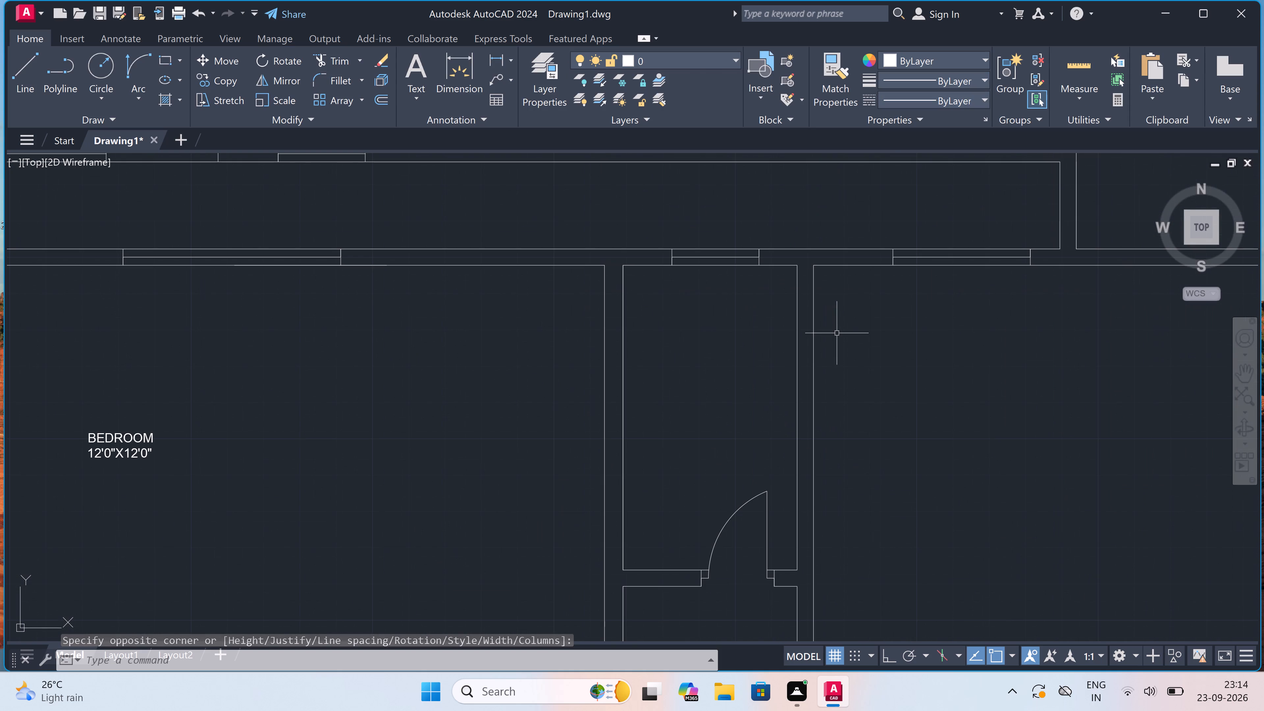
key(space)
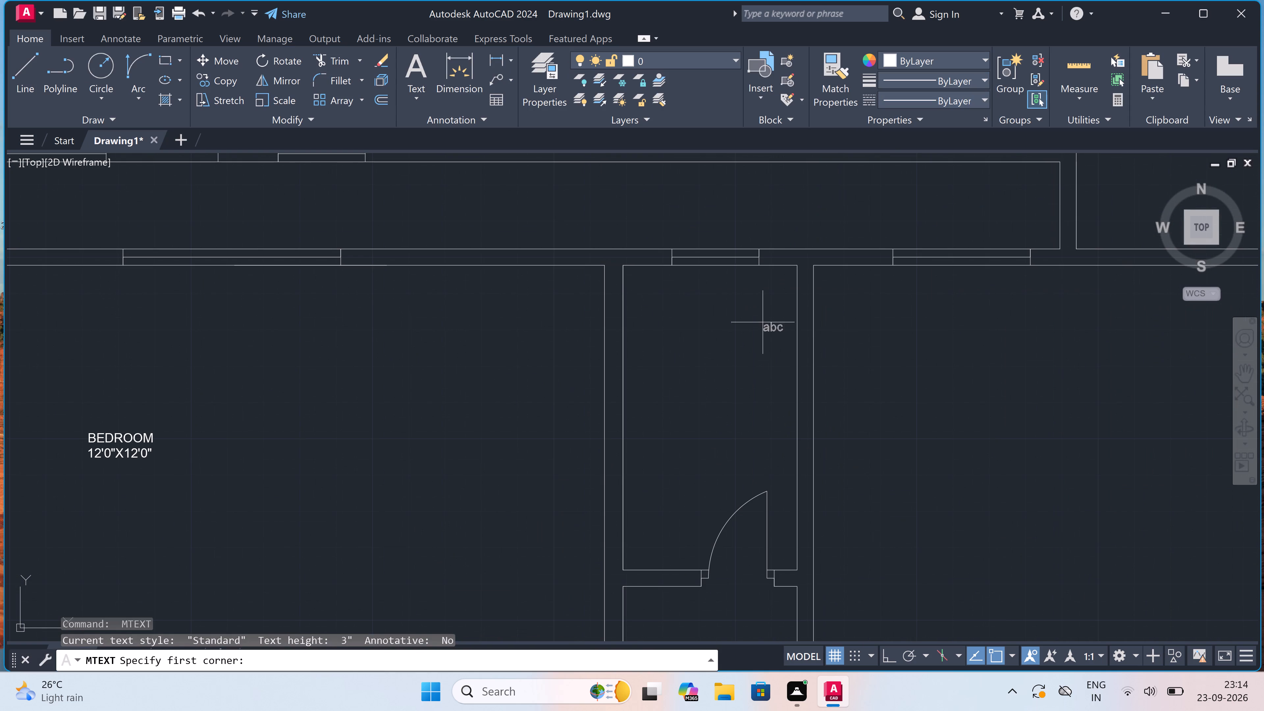
drag(654, 388, 660, 389)
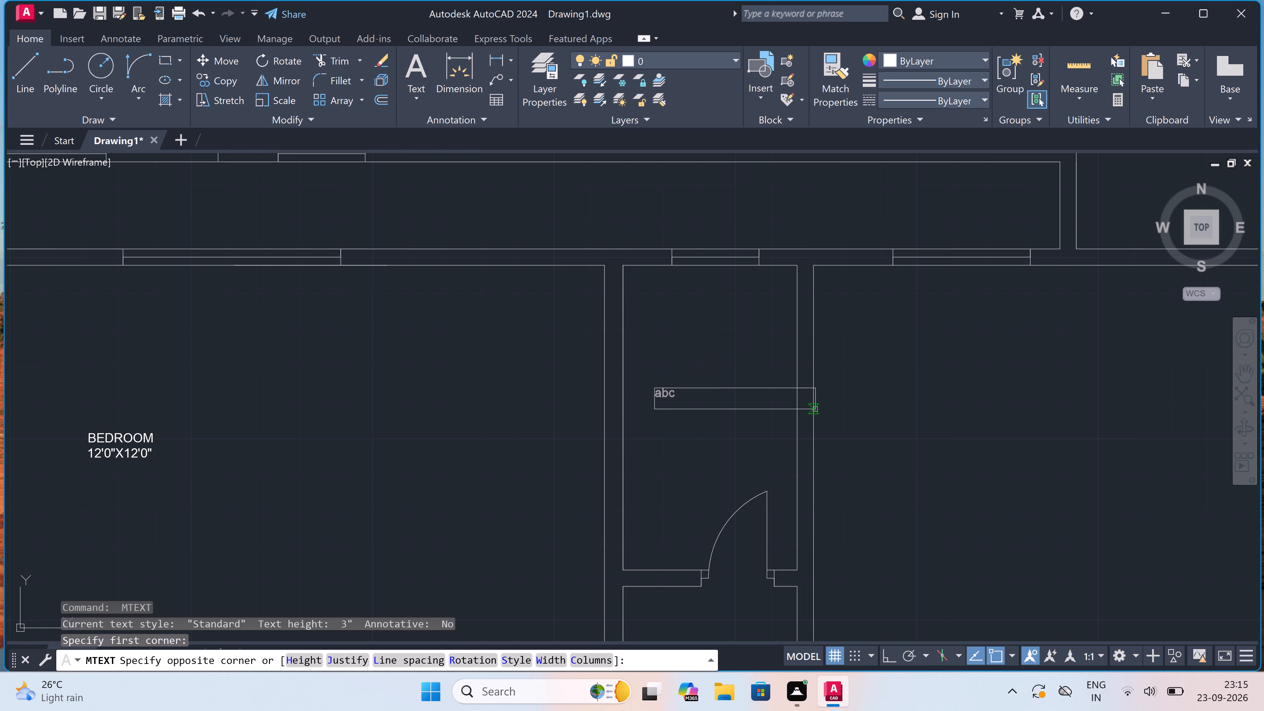
click(815, 409)
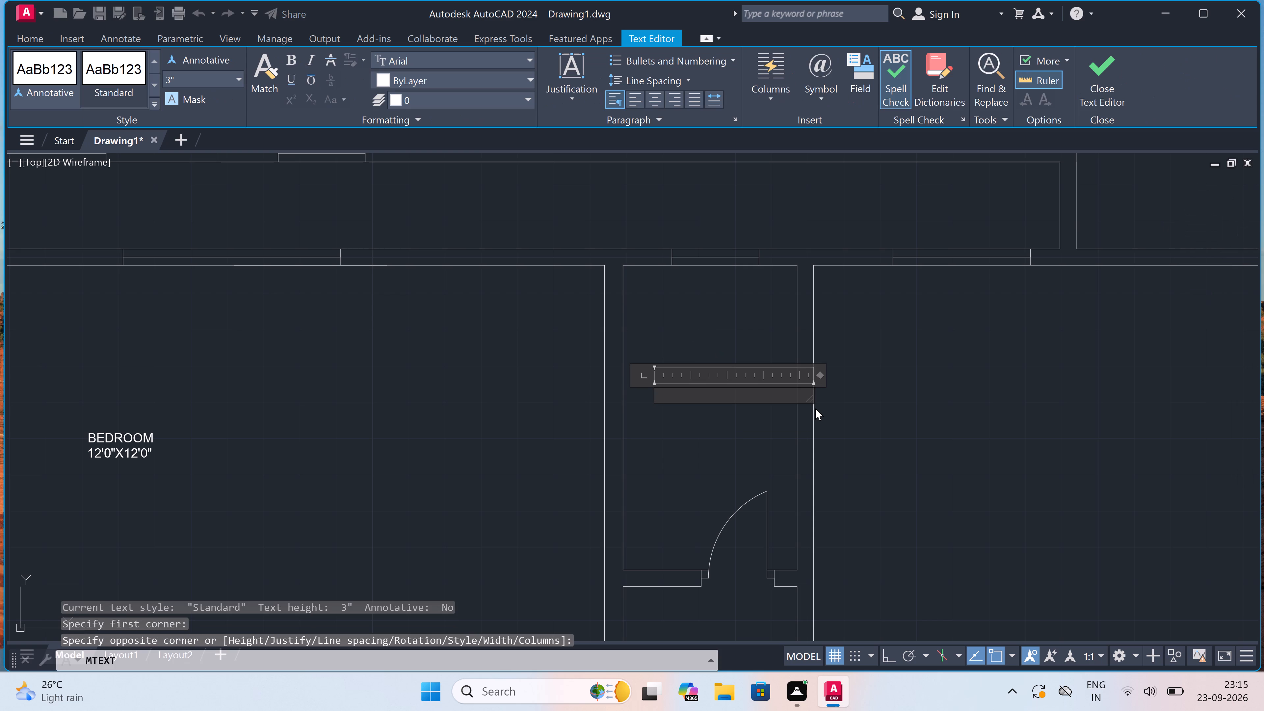
text(TOILET)
key(Return)
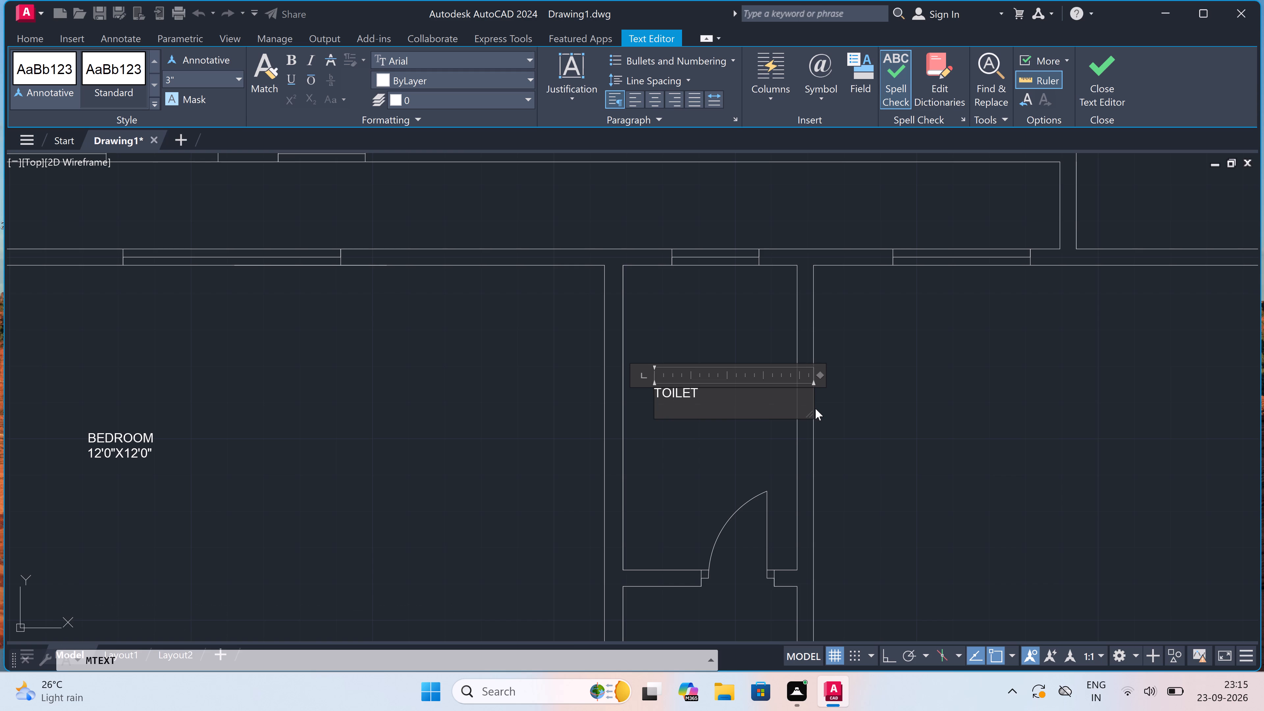
text(7'0")
key(x)
key(BackSpace)
scroll(650, 405, up, 4)
click(678, 417)
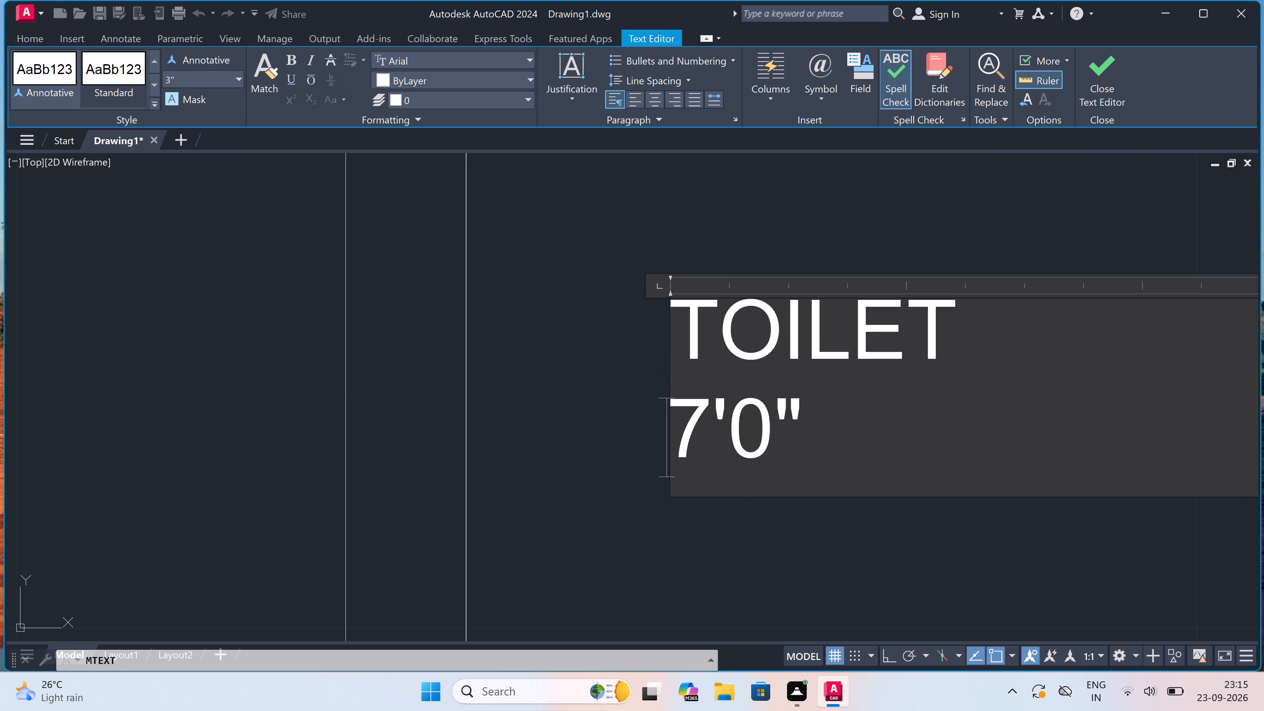
text(4')
text(0")
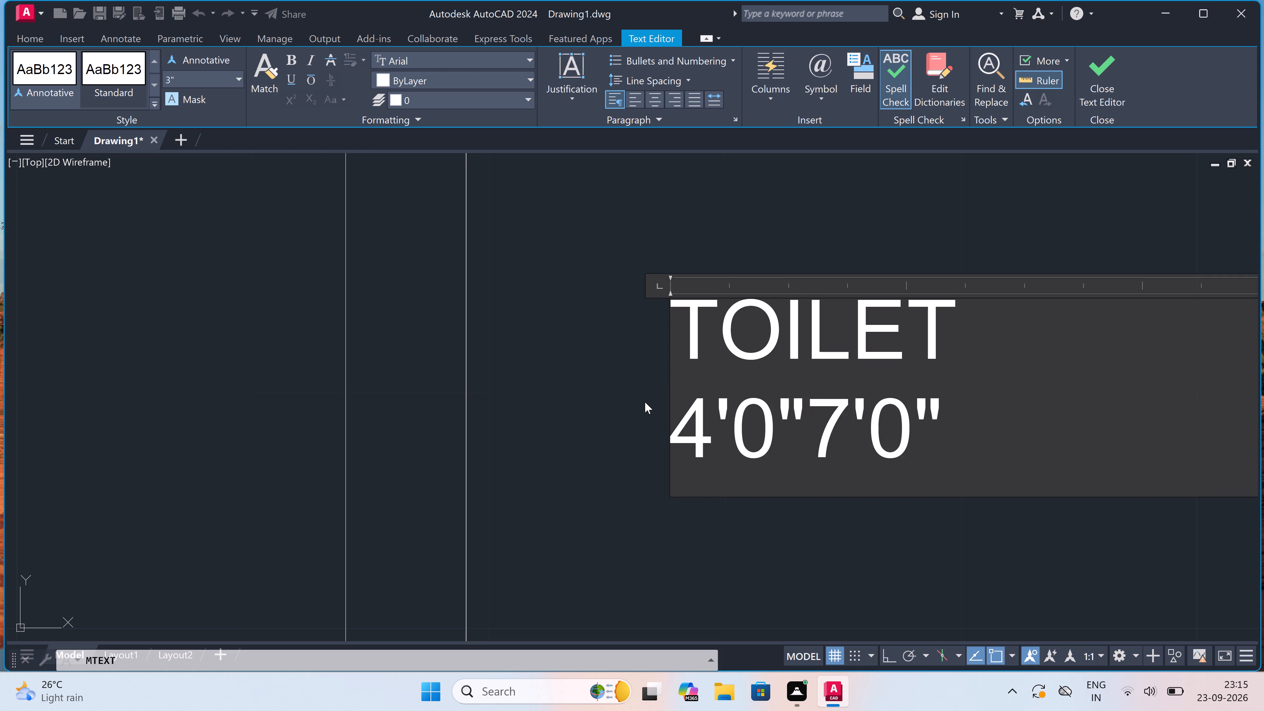
click(635, 403)
Label the room to the right of the narrow toilet with two-line text "BEDROOM" and "11'0"X12'0"".
scroll(615, 404, down, 9)
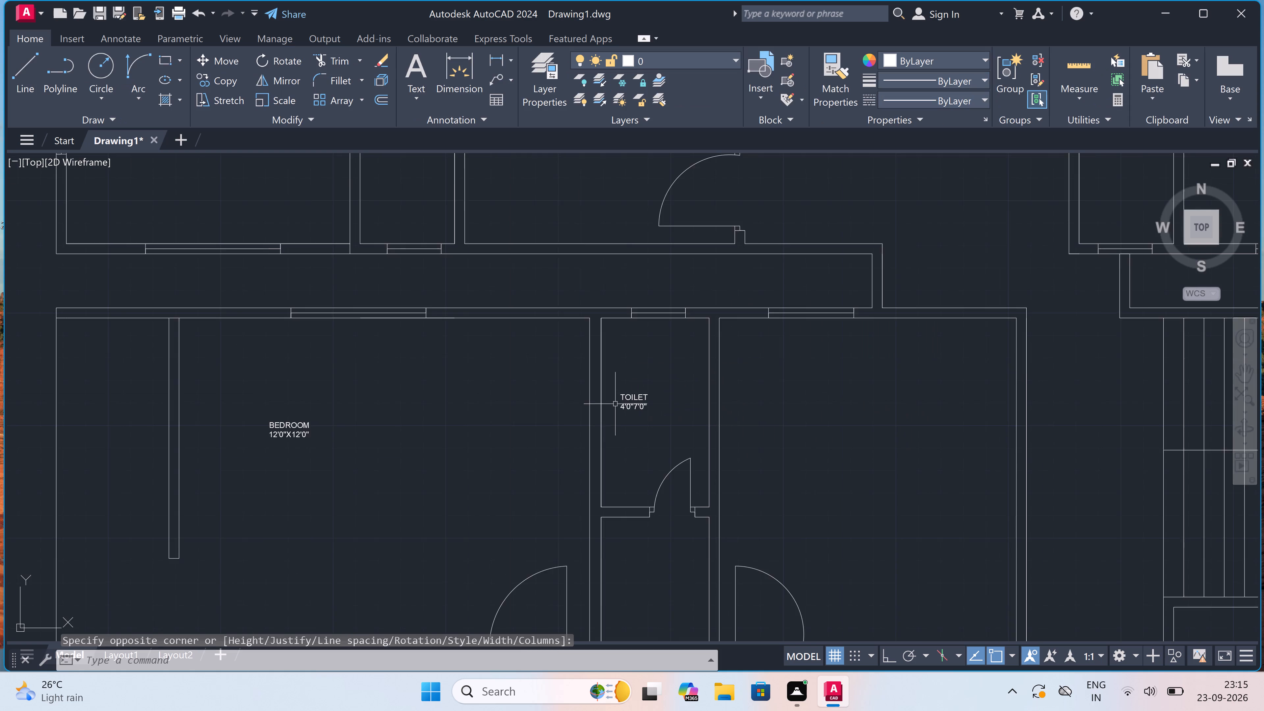
scroll(615, 404, down, 1)
scroll(727, 416, up, 2)
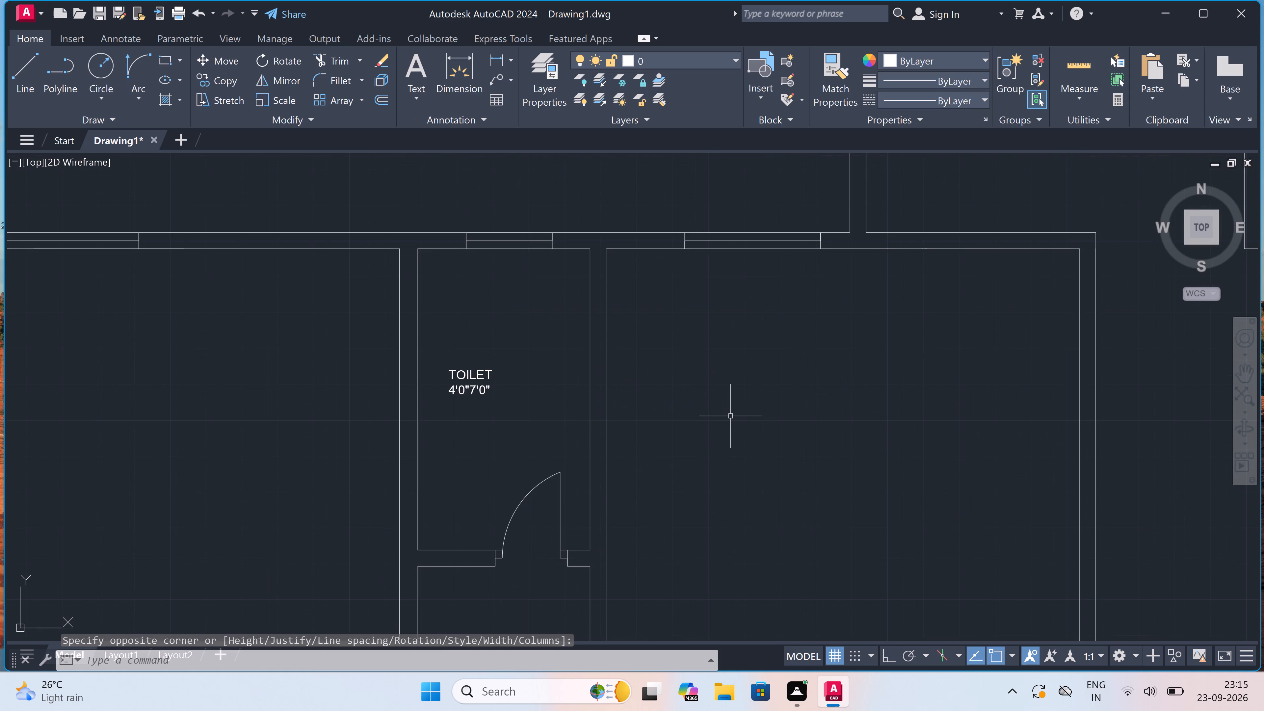
key(space)
click(730, 415)
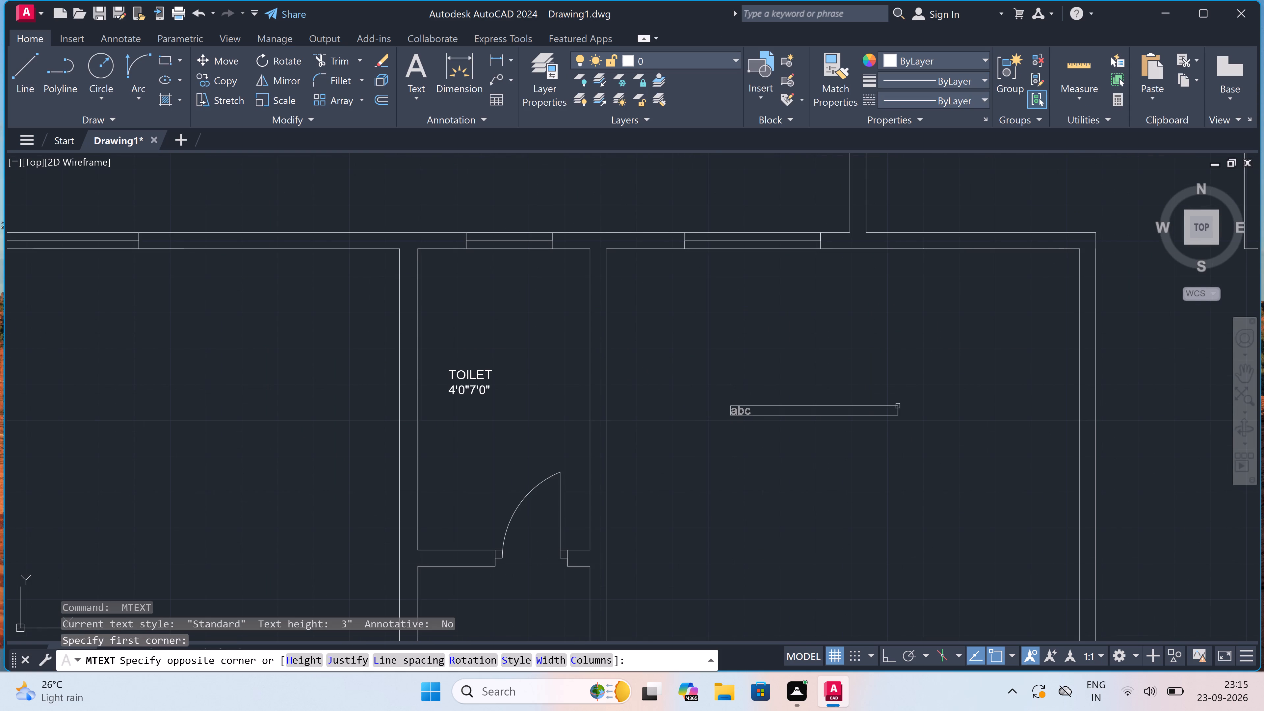
double_click(1047, 394)
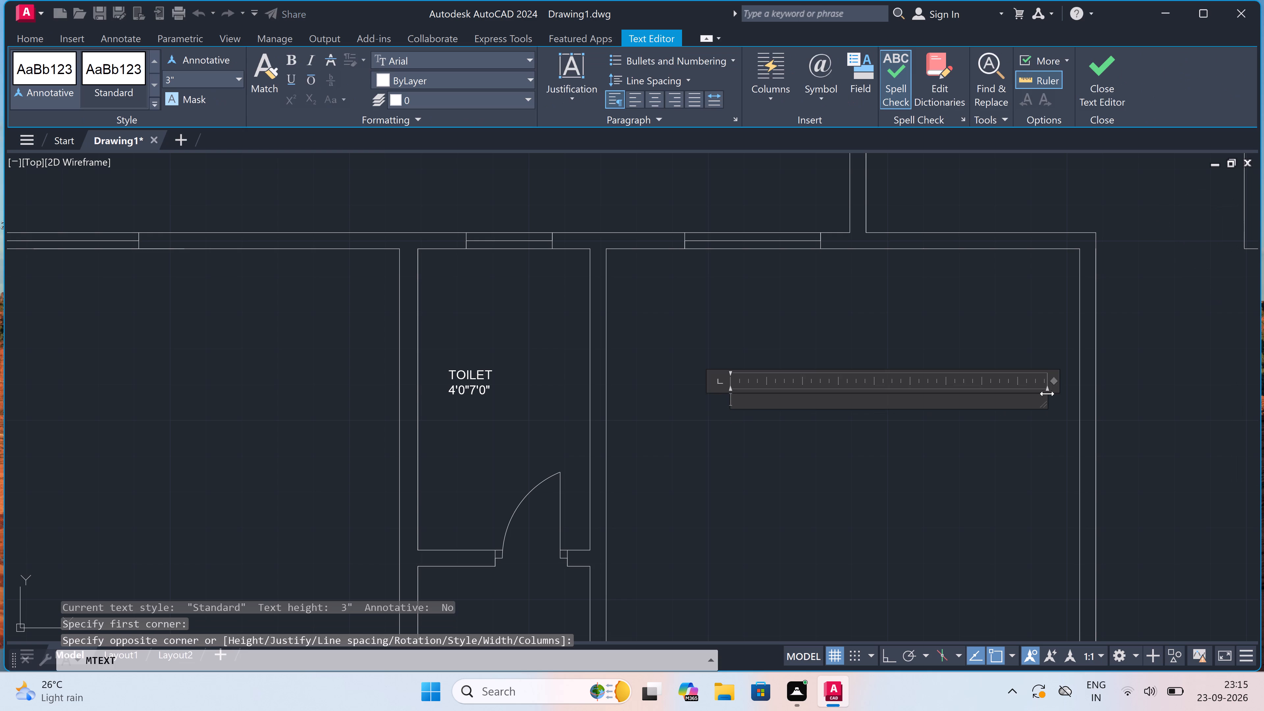
text(BEDROOM)
key(Return)
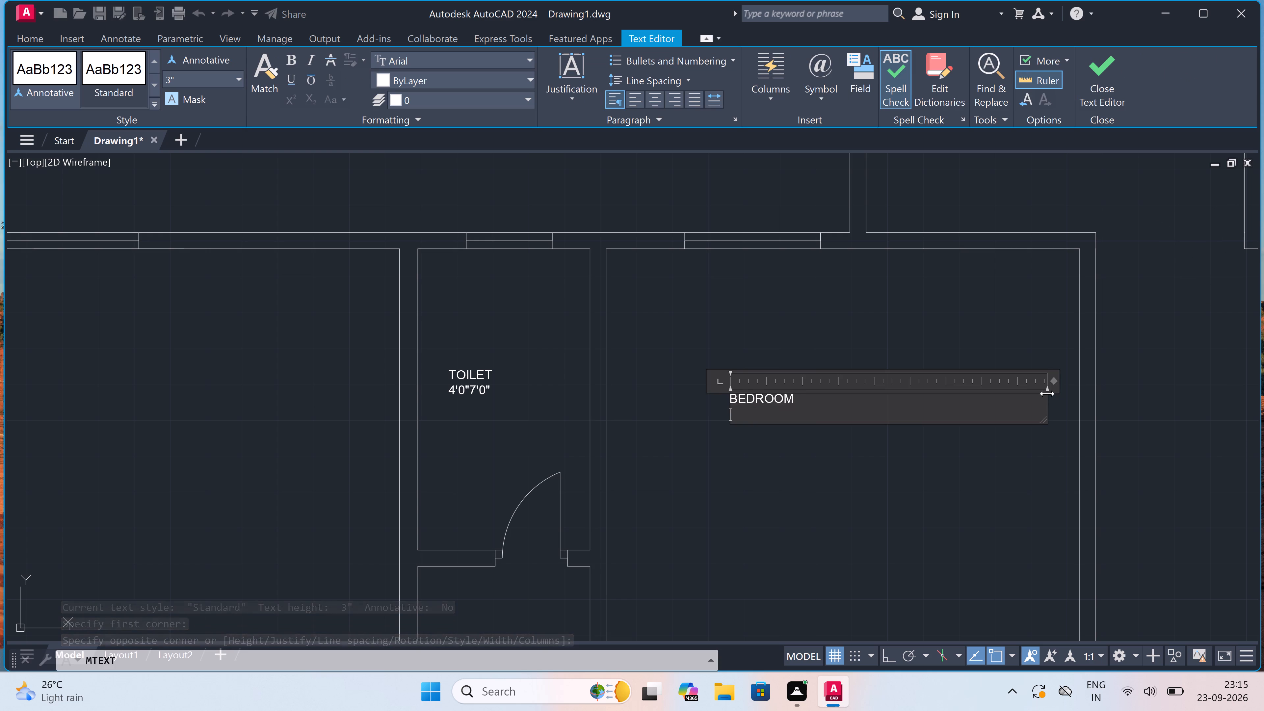
text(11'0"X)
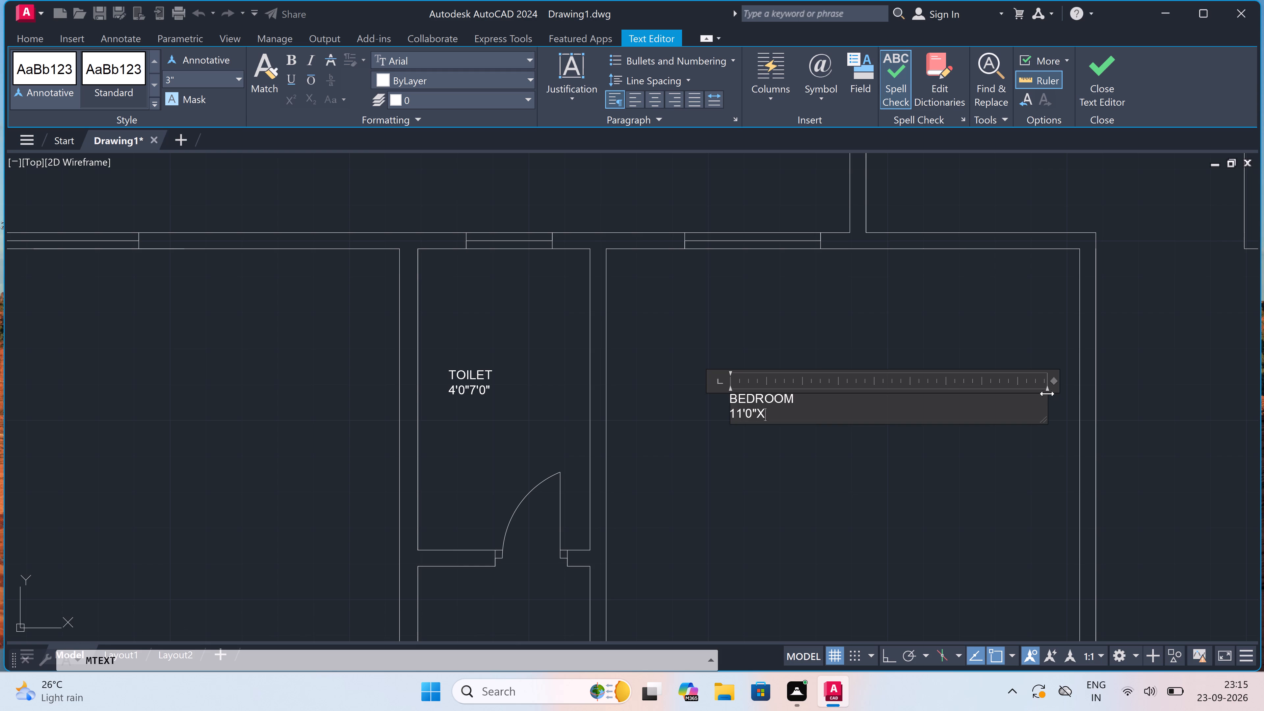
text(12'0")
click(778, 449)
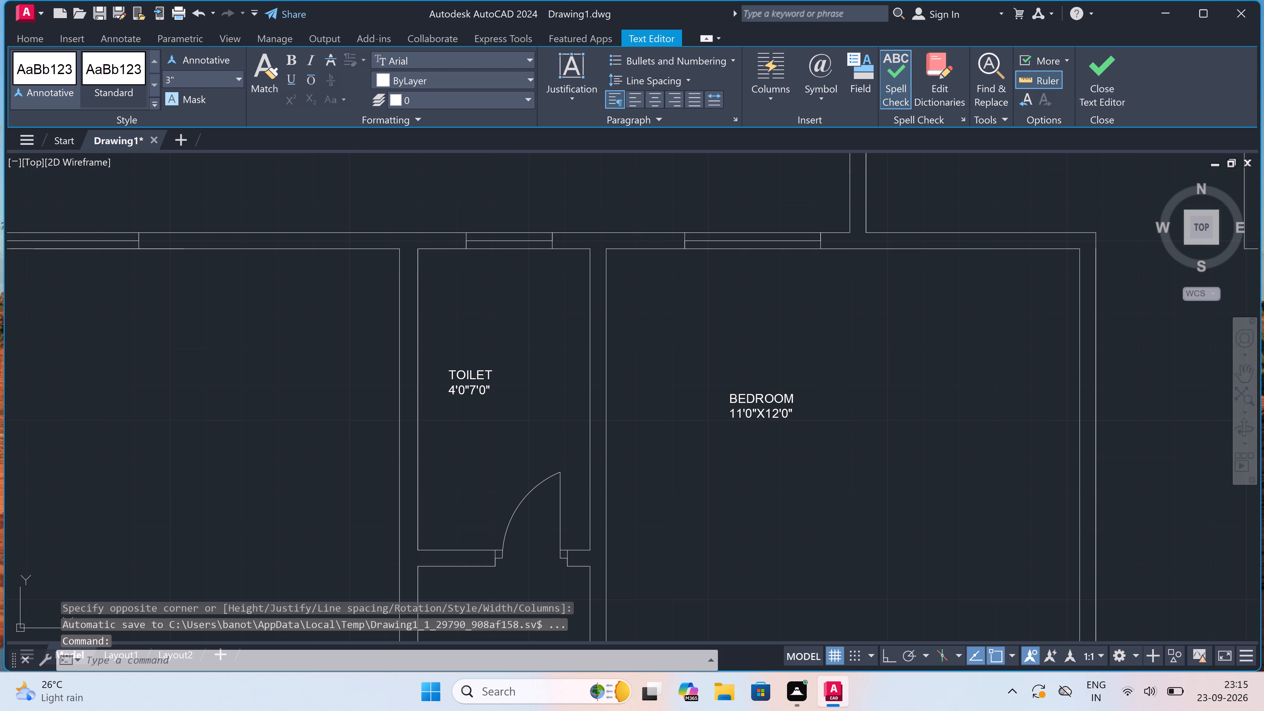
Label the room to the right of the dining room with two-line text "DRAWING" and "11'0"X11'0"".
scroll(721, 431, down, 7)
scroll(734, 491, up, 2)
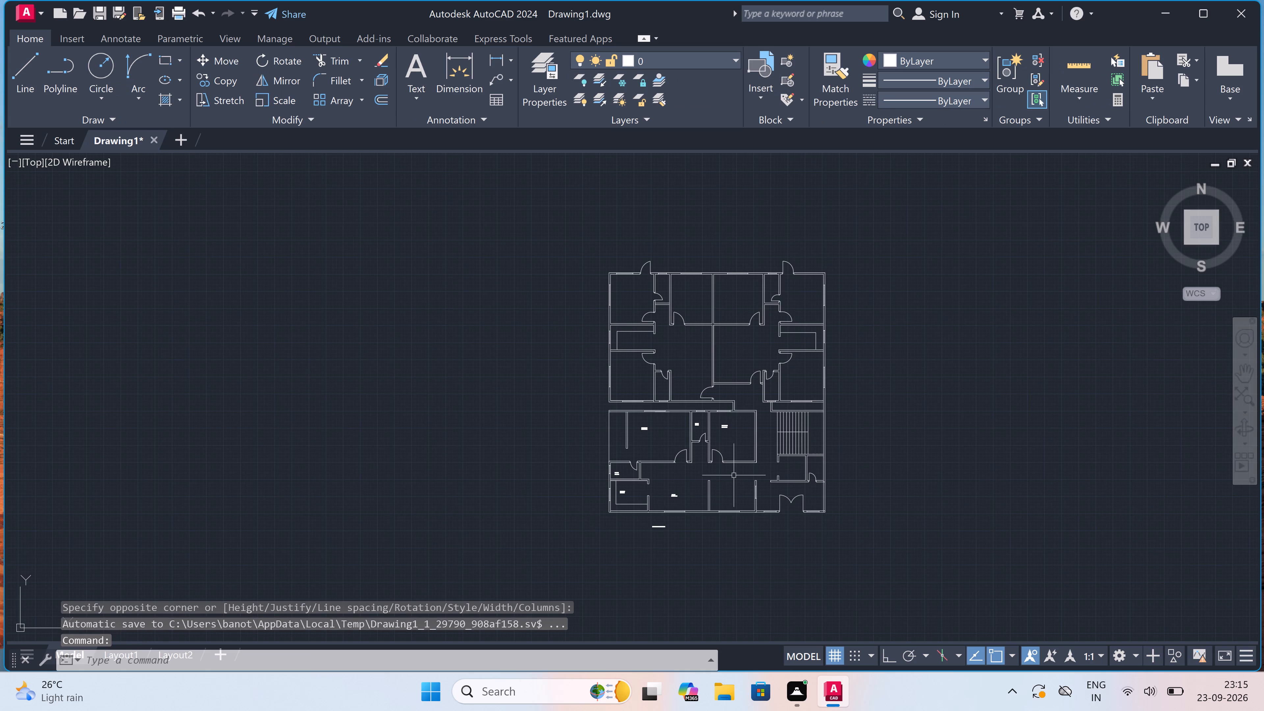
scroll(734, 490, up, 2)
key(space)
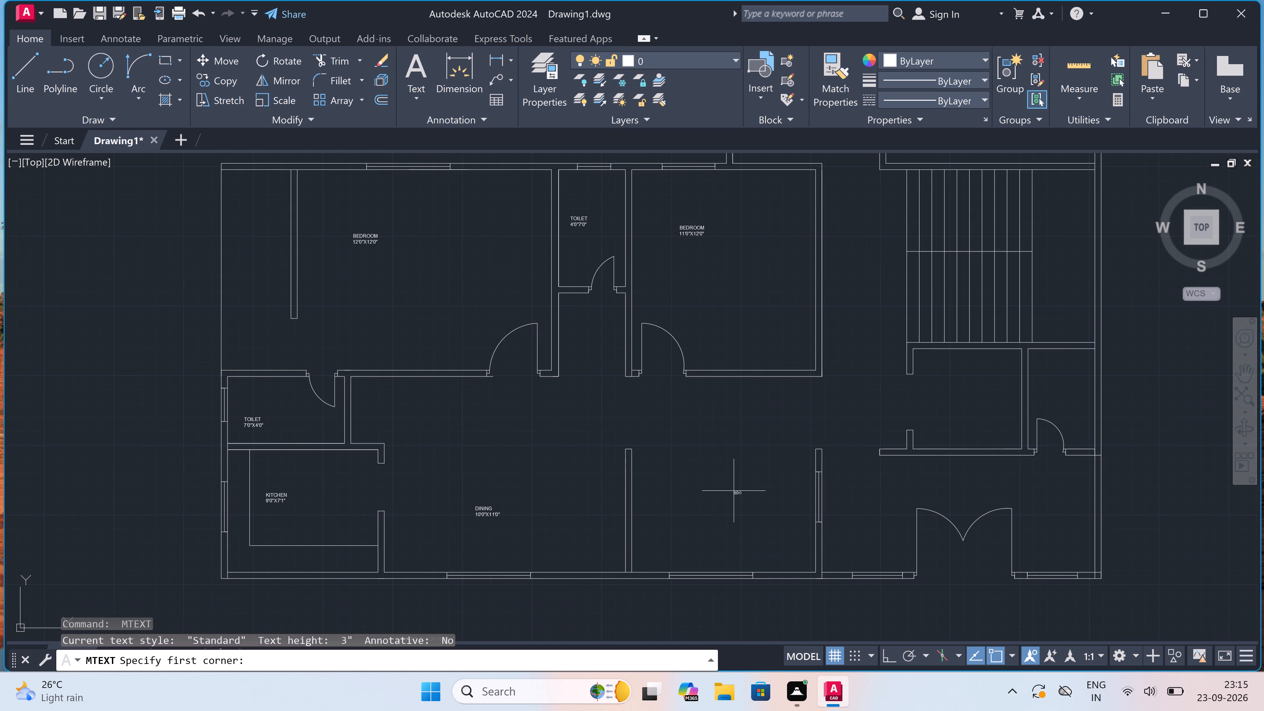
scroll(739, 500, up, 1)
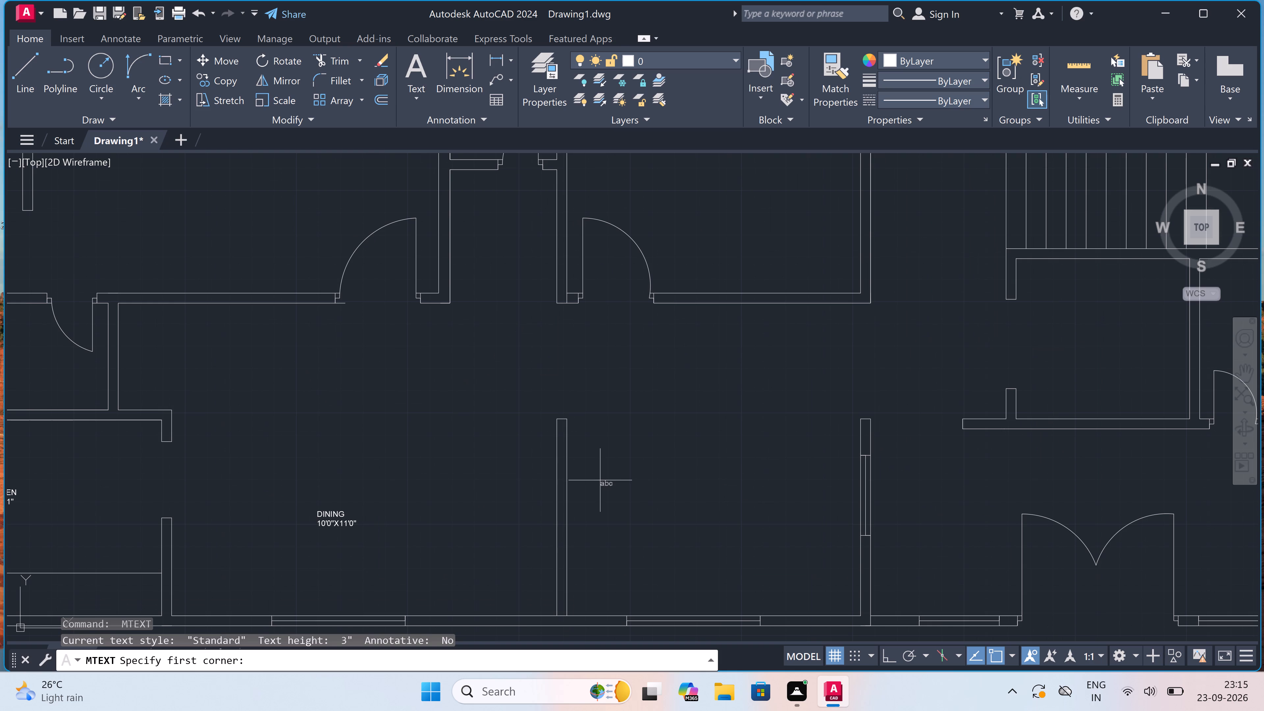
drag(629, 476, 636, 478)
click(782, 482)
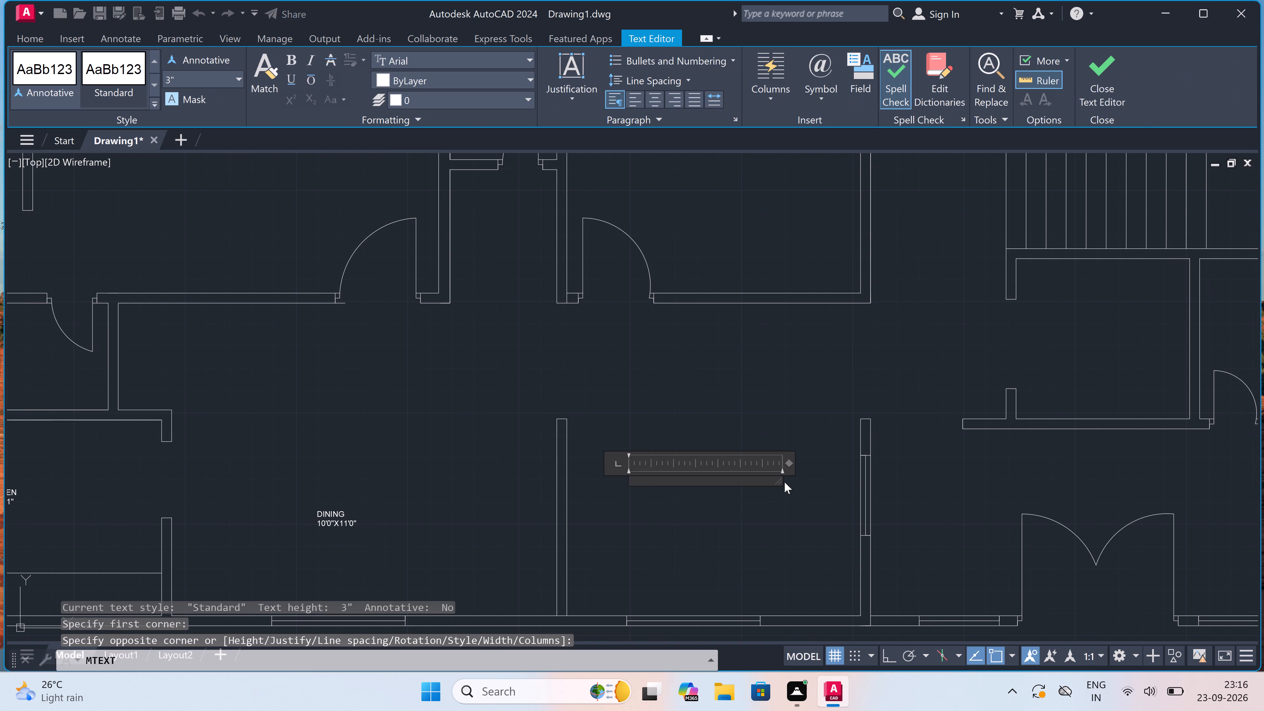
text(DR)
text(AWING)
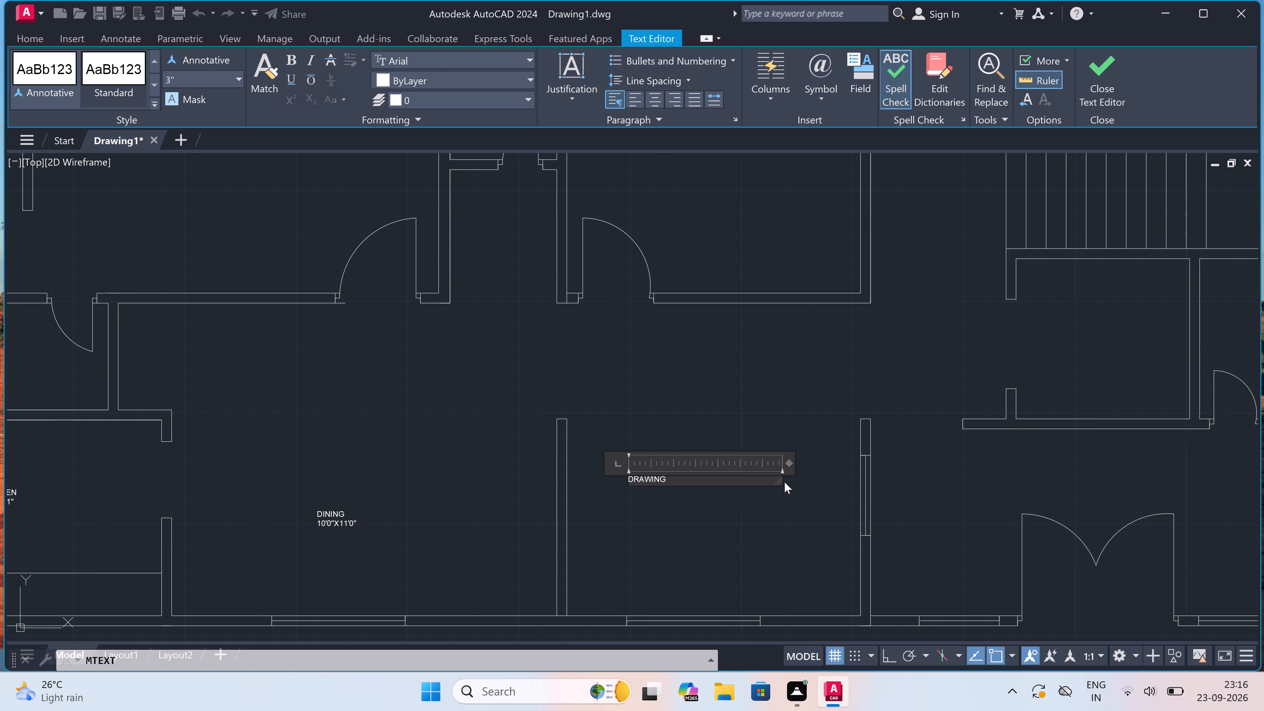
key(Return)
text(11'0"X)
text(11)
text('0")
click(674, 417)
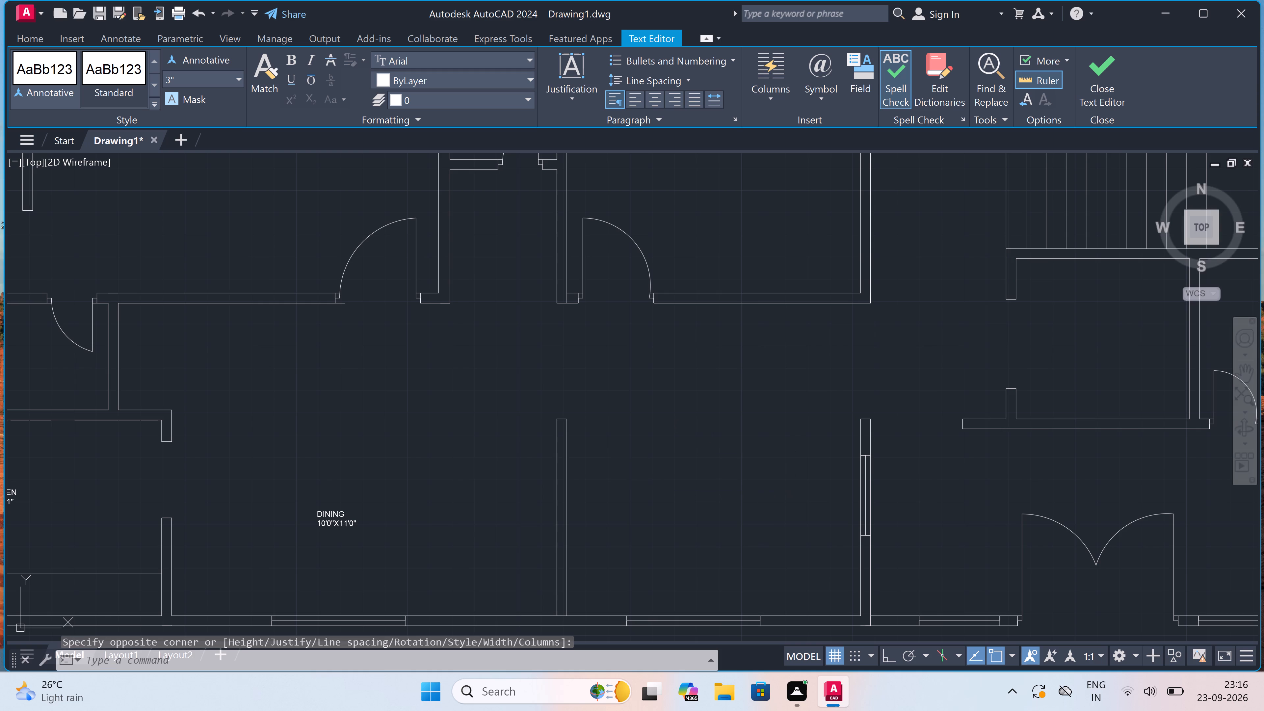
Label the room directly below the staircase with two-line text "LIFT" and "6'6"X6'0"".
scroll(672, 417, down, 6)
scroll(712, 413, up, 3)
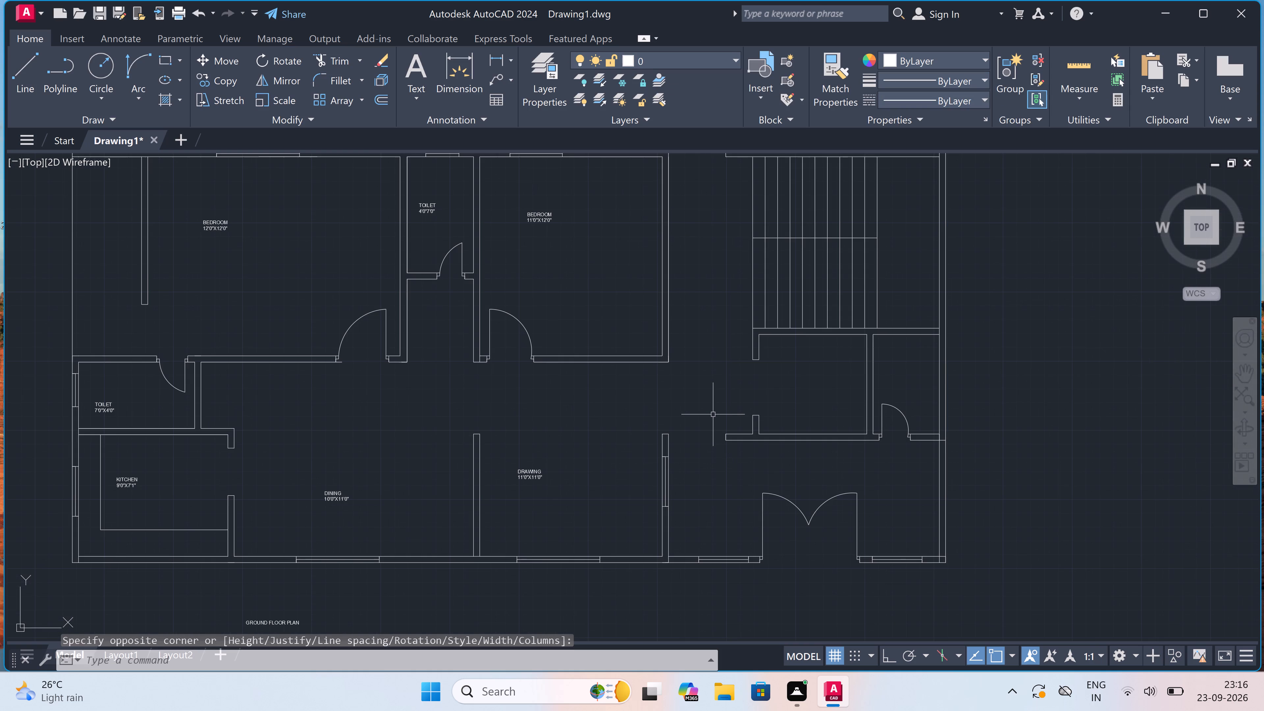
key(space)
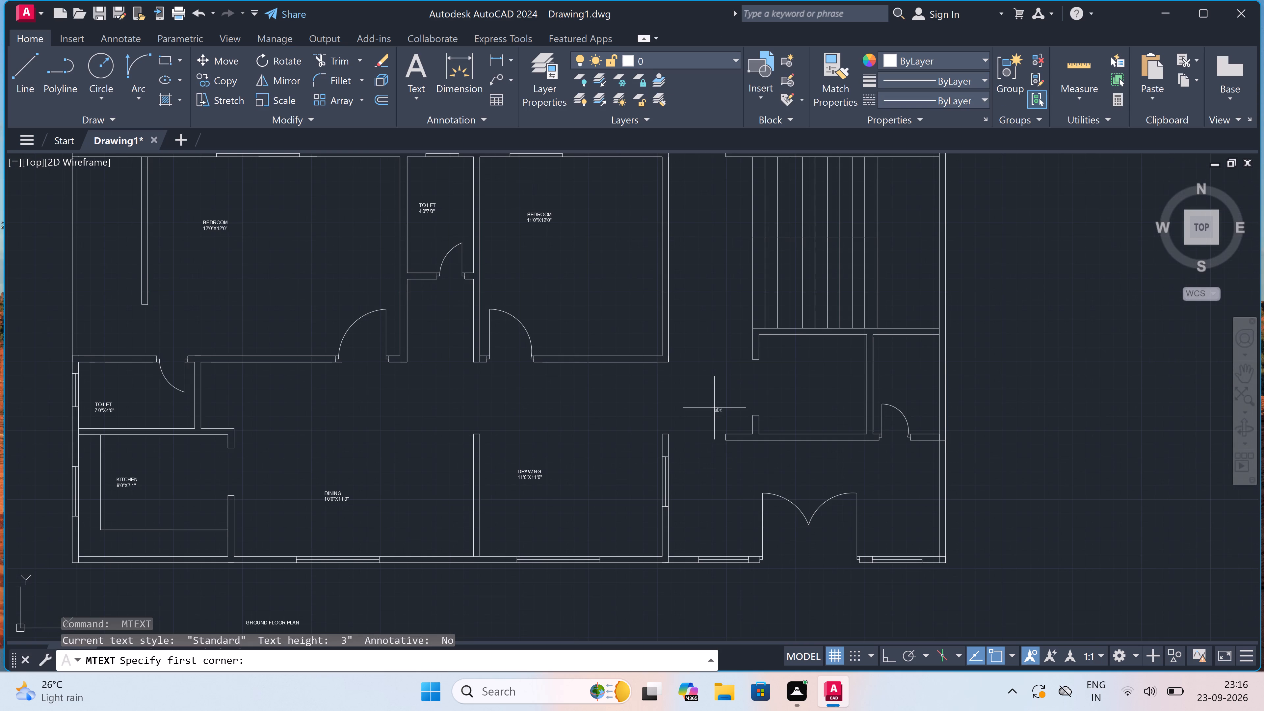
scroll(756, 369, up, 2)
scroll(787, 384, down, 1)
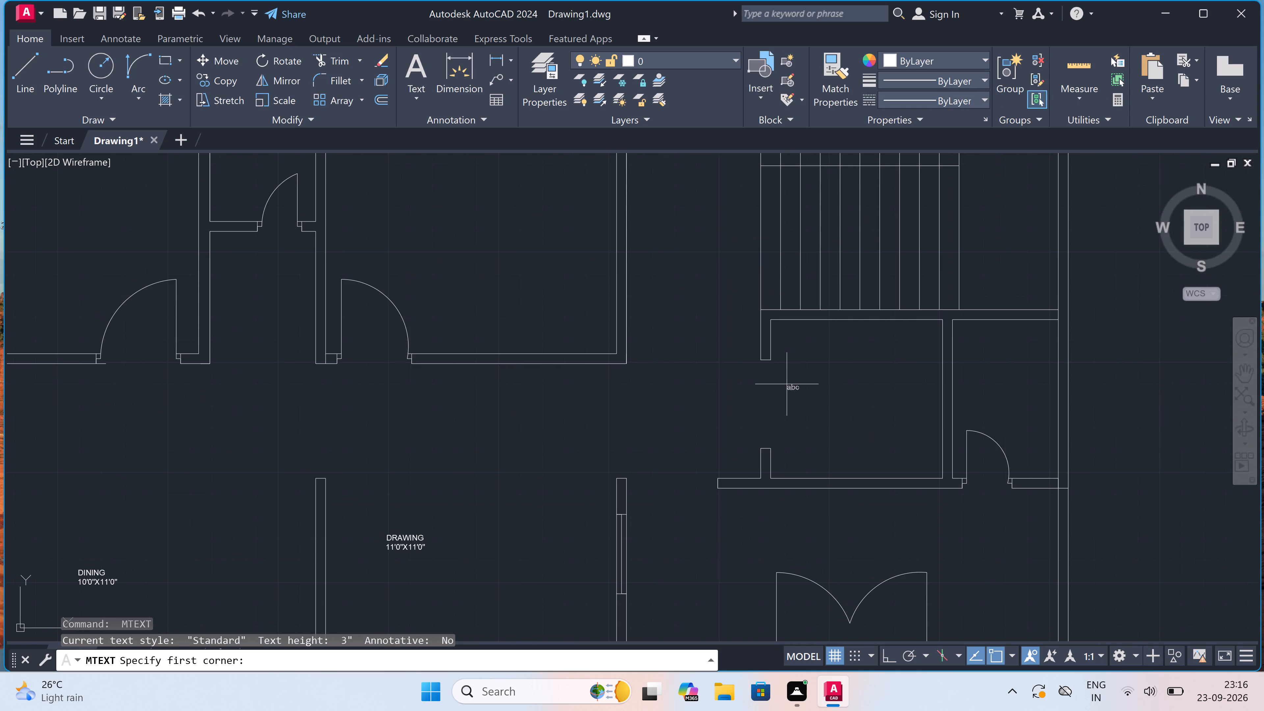
scroll(787, 384, down, 3)
scroll(794, 382, up, 2)
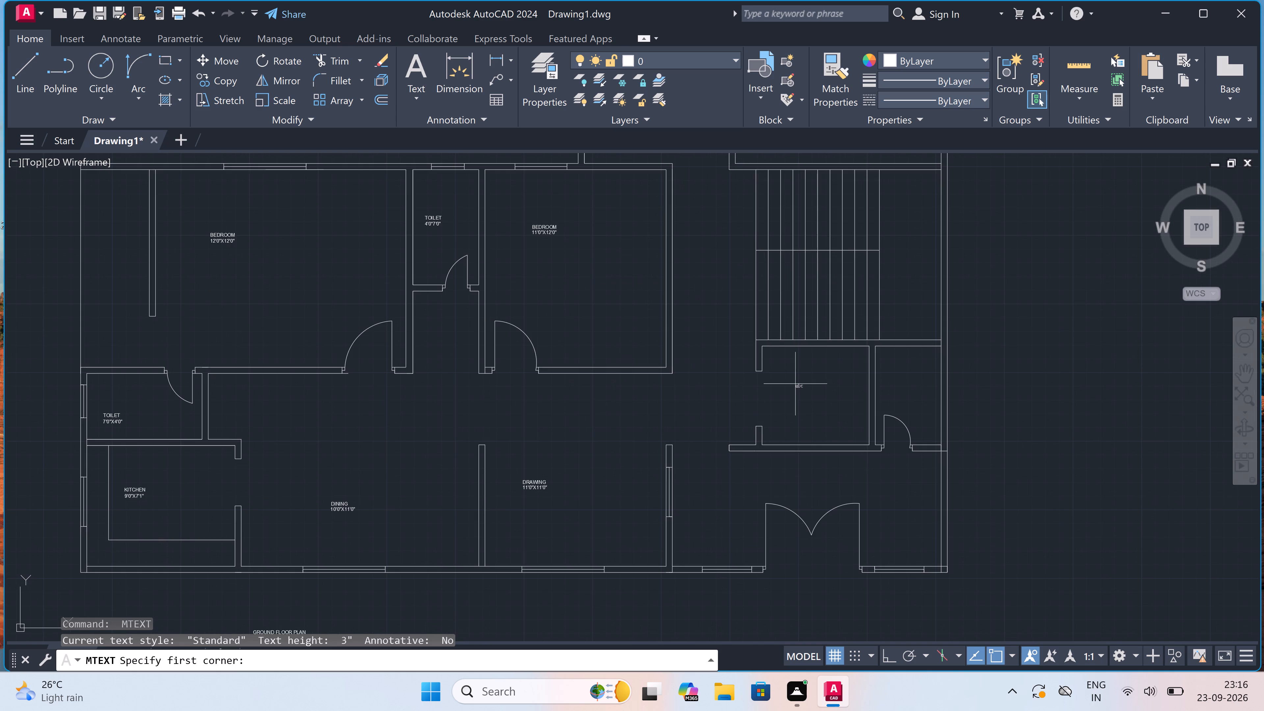
scroll(799, 386, up, 2)
drag(793, 386, 802, 386)
click(932, 395)
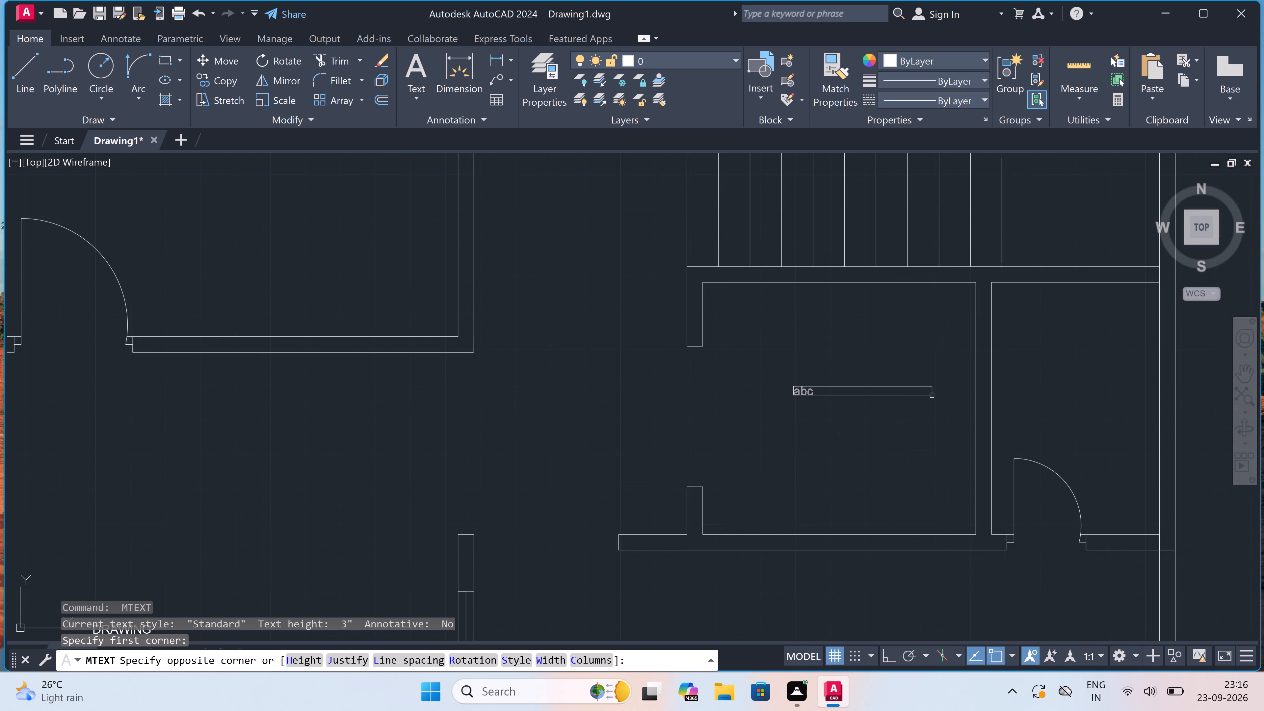
text(LI)
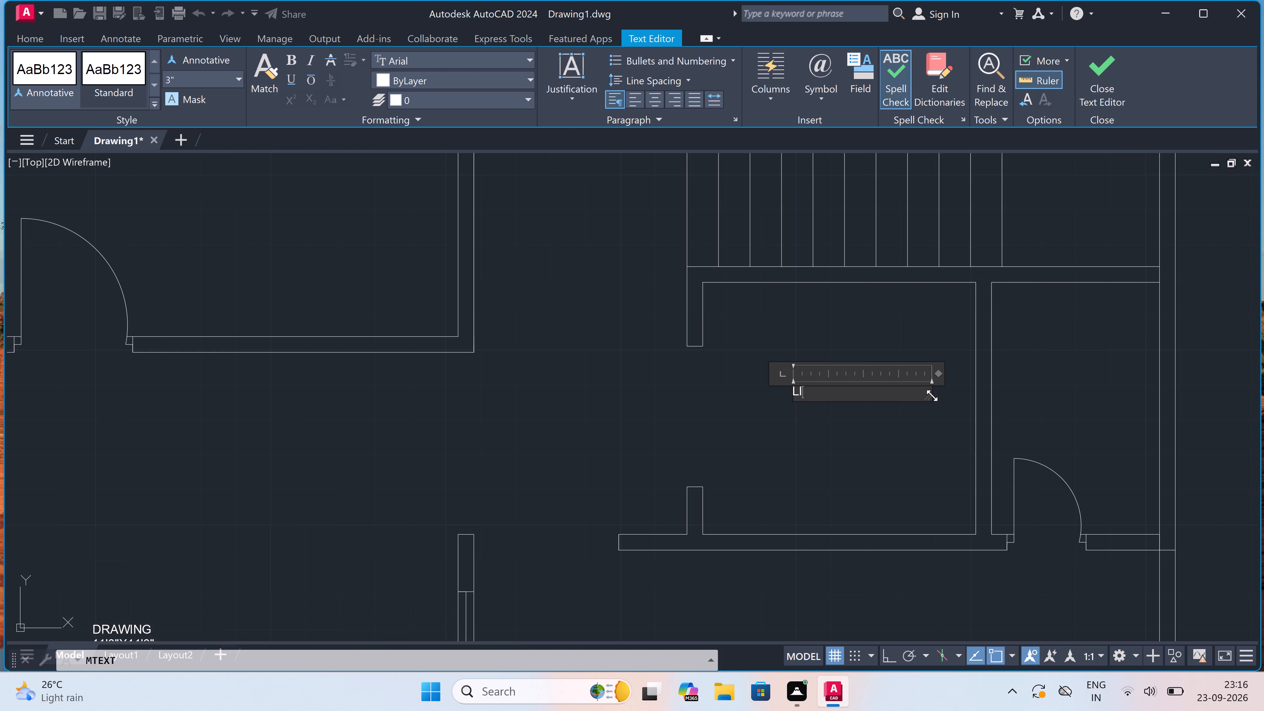
text(FT)
key(Return)
text(6'6)
key(shift+quotedbl)
key(x)
text(6'0")
click(671, 407)
Add two-line text "STORE" and "8'0"X4'0"" in the small room to the right of the lift.
scroll(671, 407, down, 4)
scroll(962, 380, up, 2)
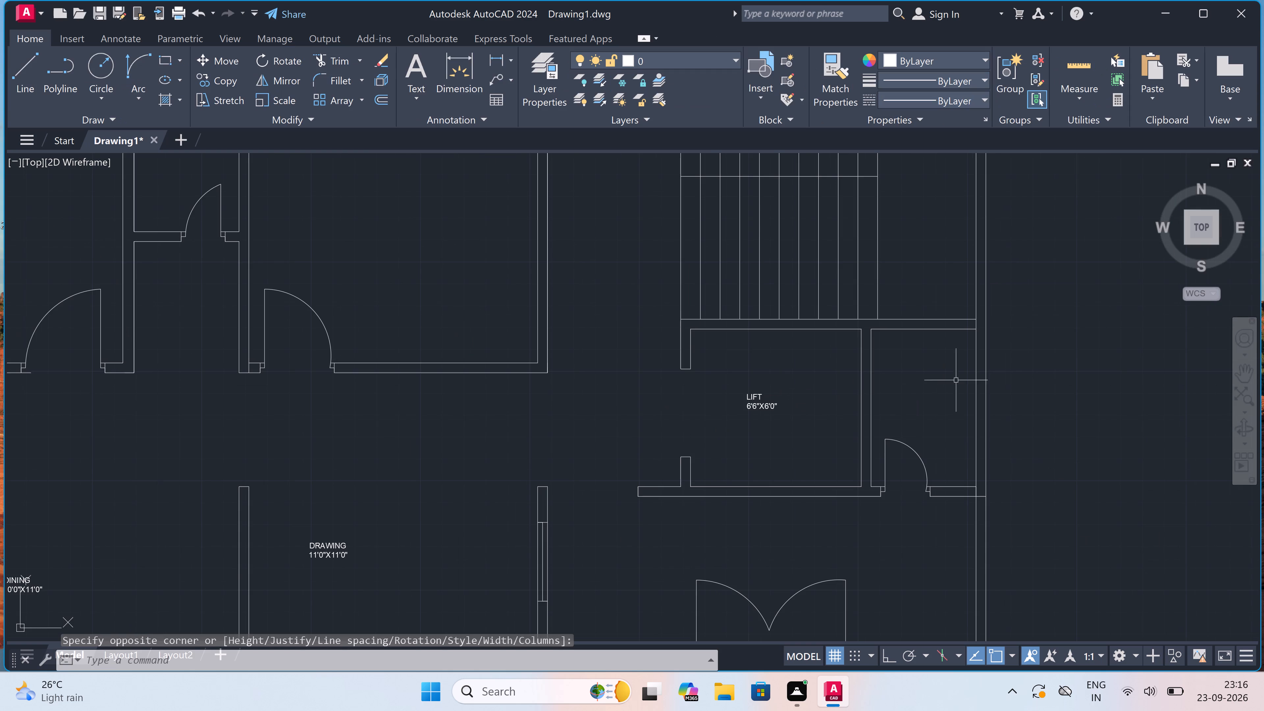
key(space)
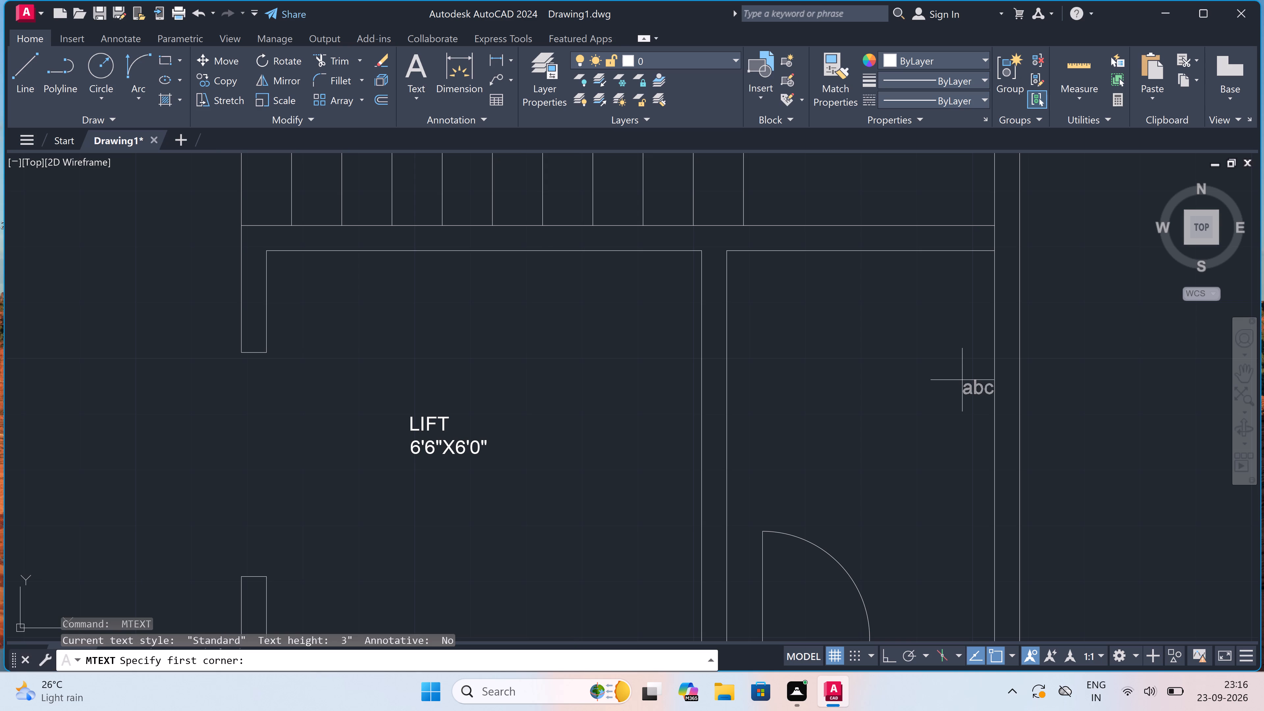
drag(758, 375, 766, 375)
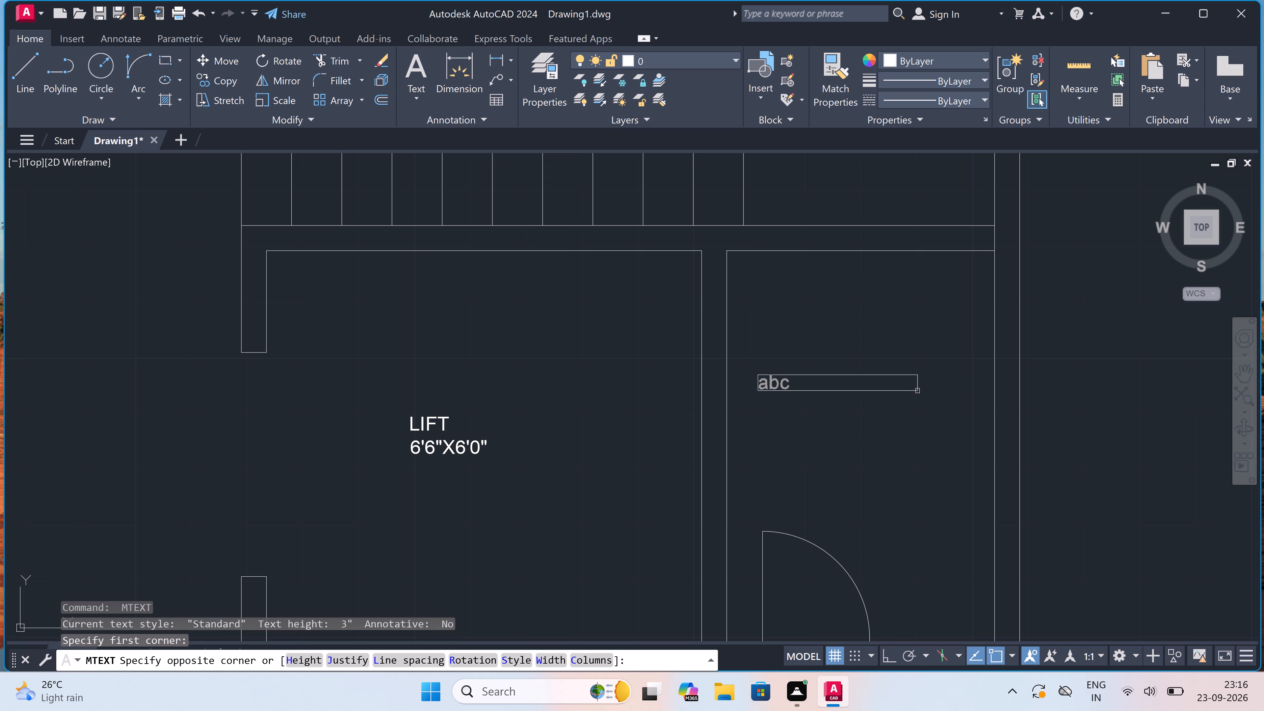
click(1038, 405)
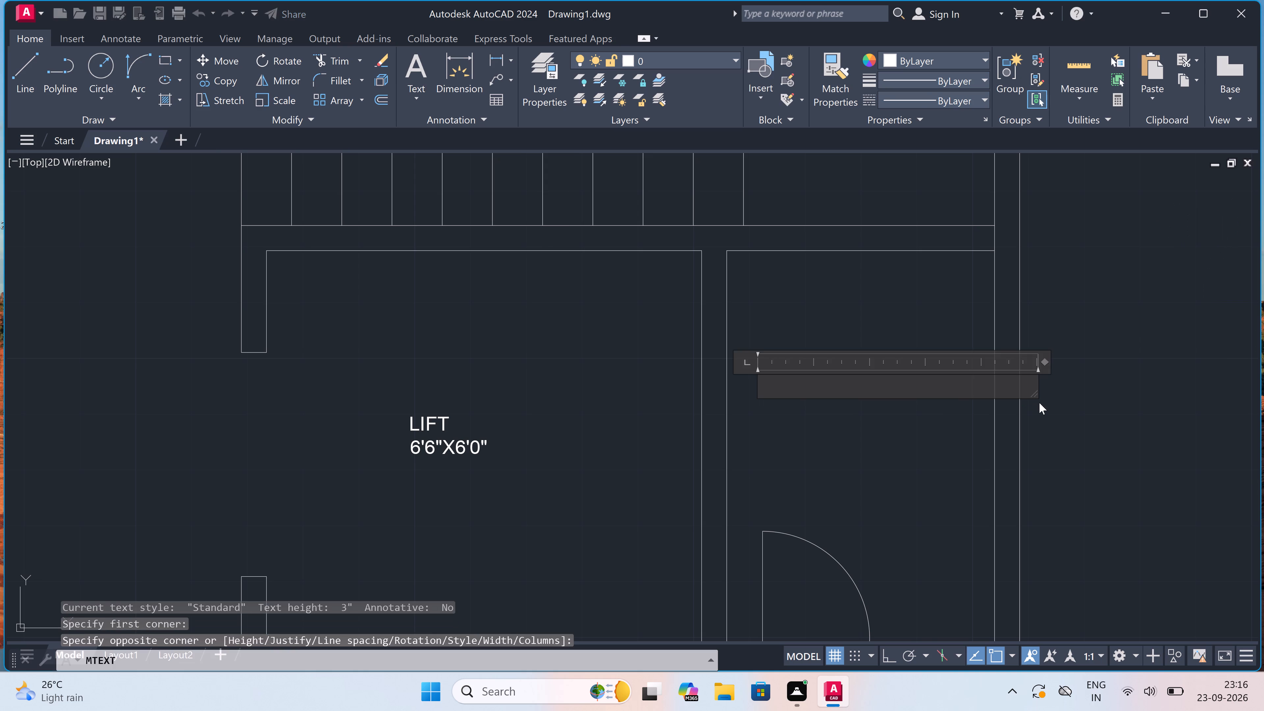
text(STORE)
key(Return)
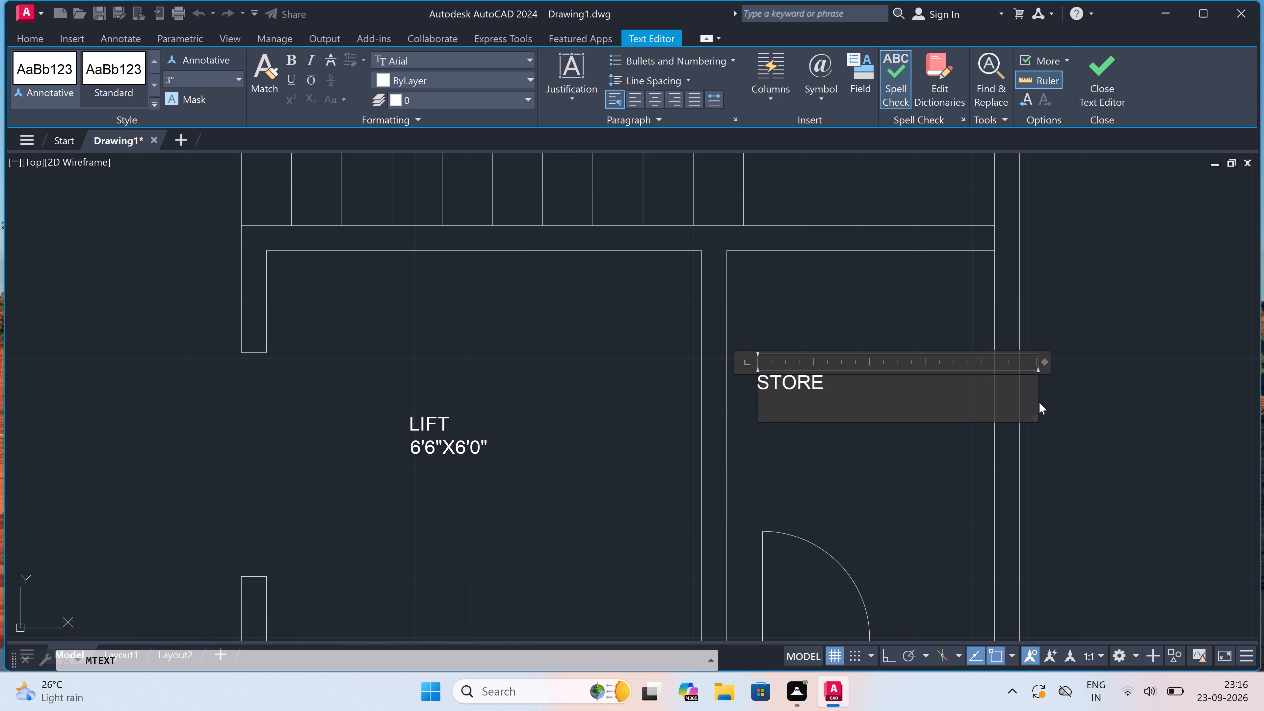
text(8'0"X)
text(4'0")
Rewrite the dimension line of the STORE label as "4'0"X8'0"" and finish the text.
click(768, 408)
scroll(768, 408, up, 3)
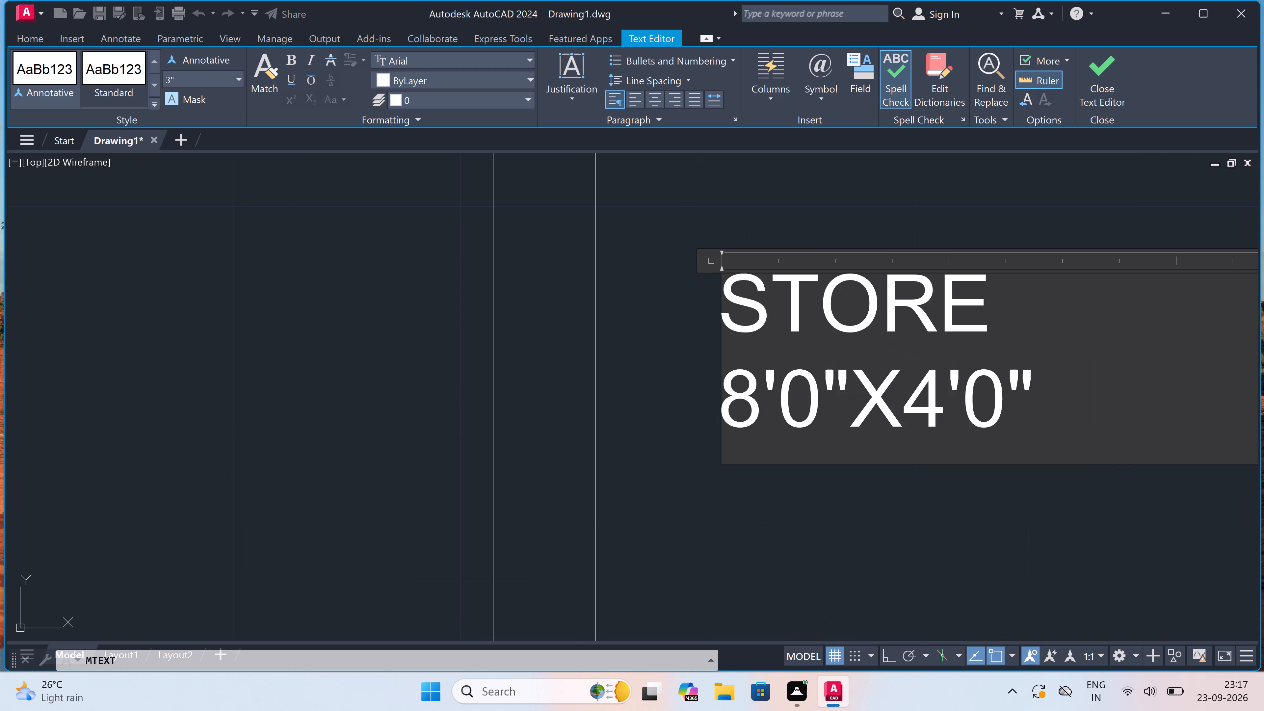
click(896, 391)
key(BackSpace)
key(BackSpace)
key(BackSpace)
key(BackSpace)
key(BackSpace)
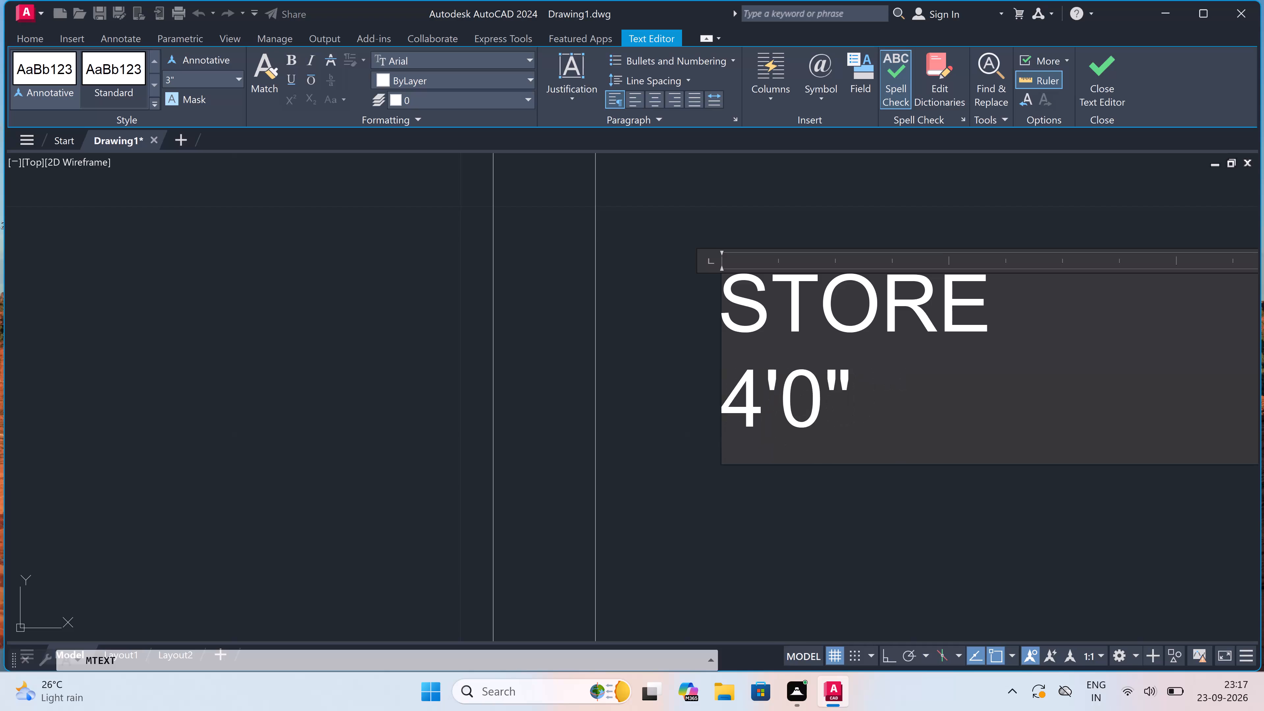
click(900, 397)
key(x)
text(8'0")
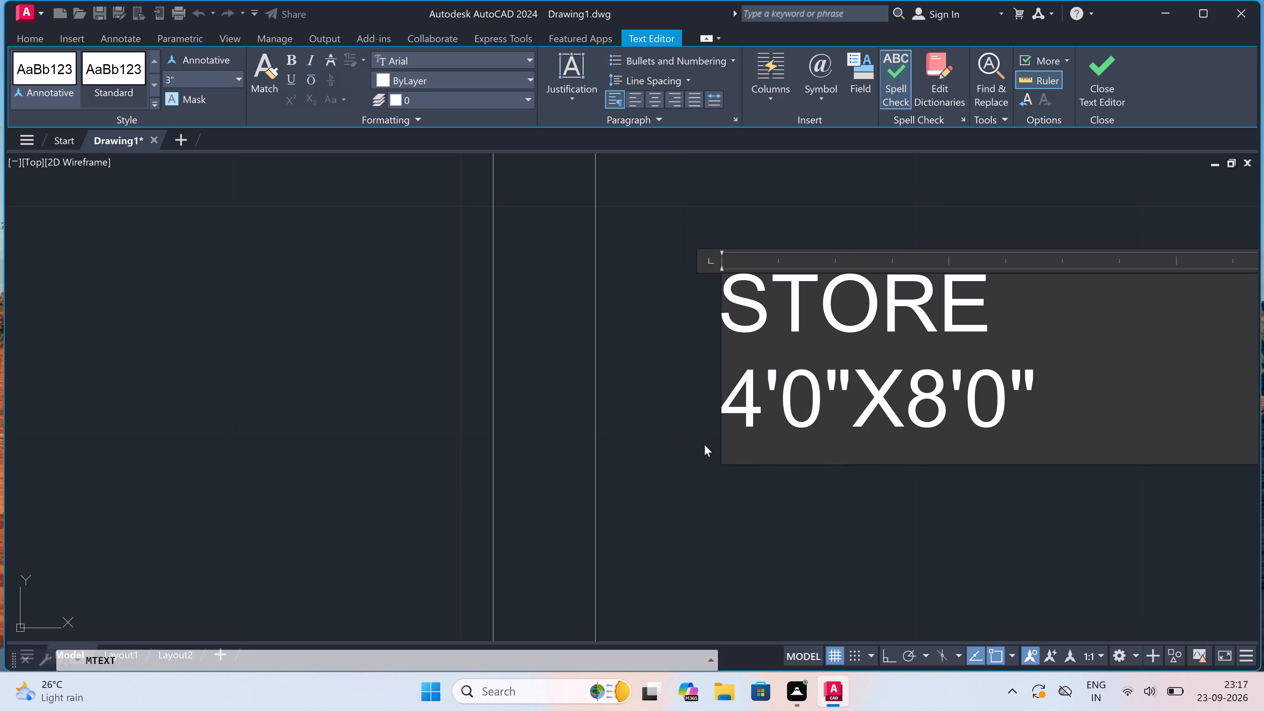
click(636, 478)
Draw a three-segment walking line along the staircase's lower flight, up across the landing and partway back along the upper flight, turning Ortho on.
scroll(671, 451, down, 8)
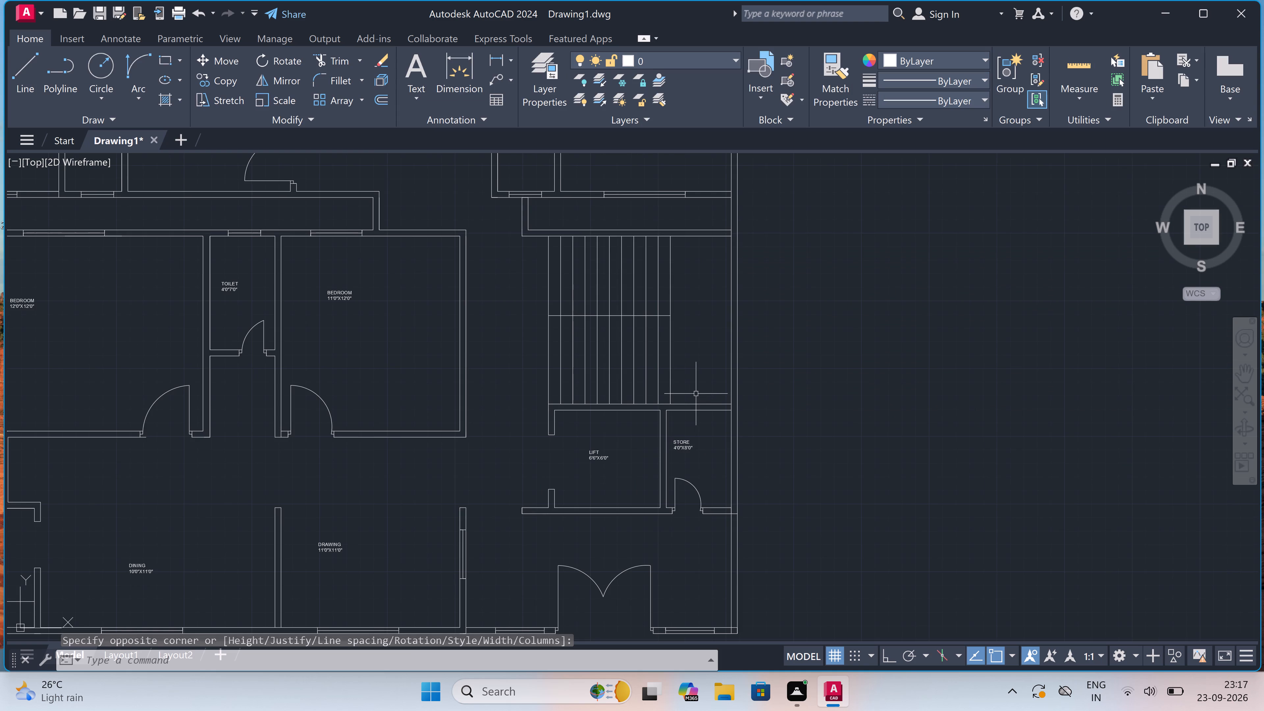
text(L)
key(space)
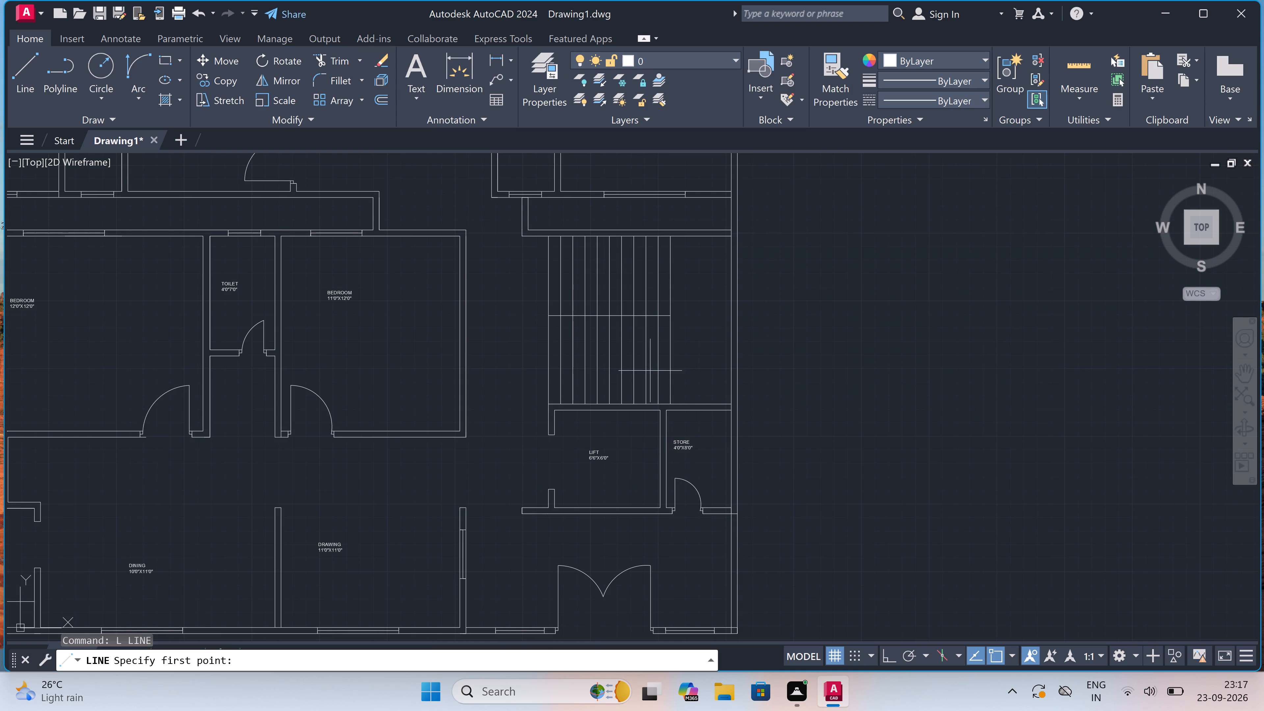
drag(528, 364, 532, 364)
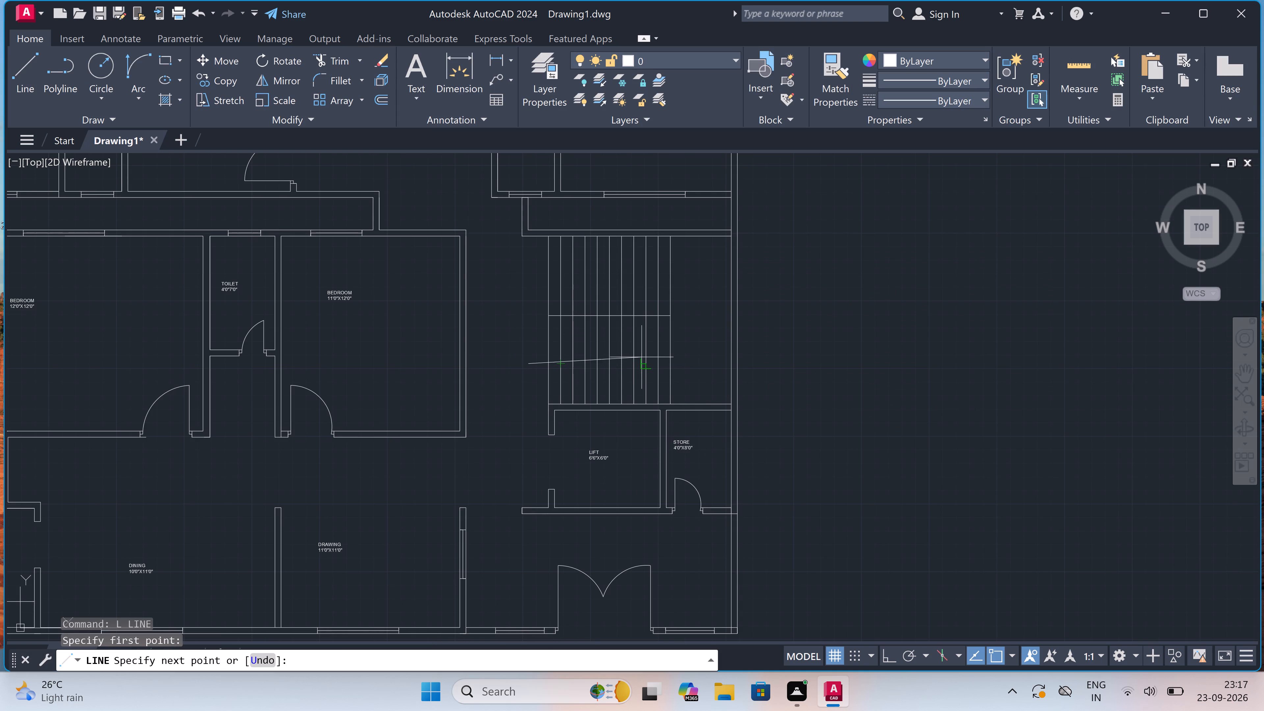
click(684, 362)
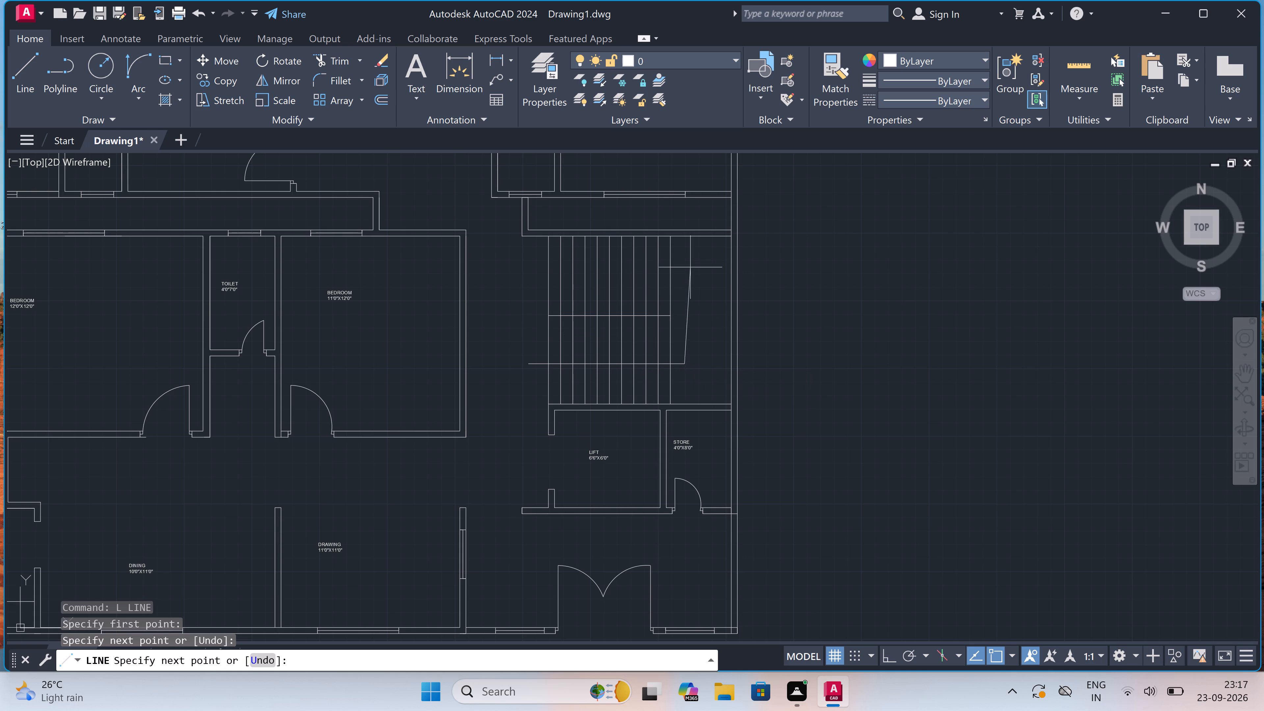
key(F8)
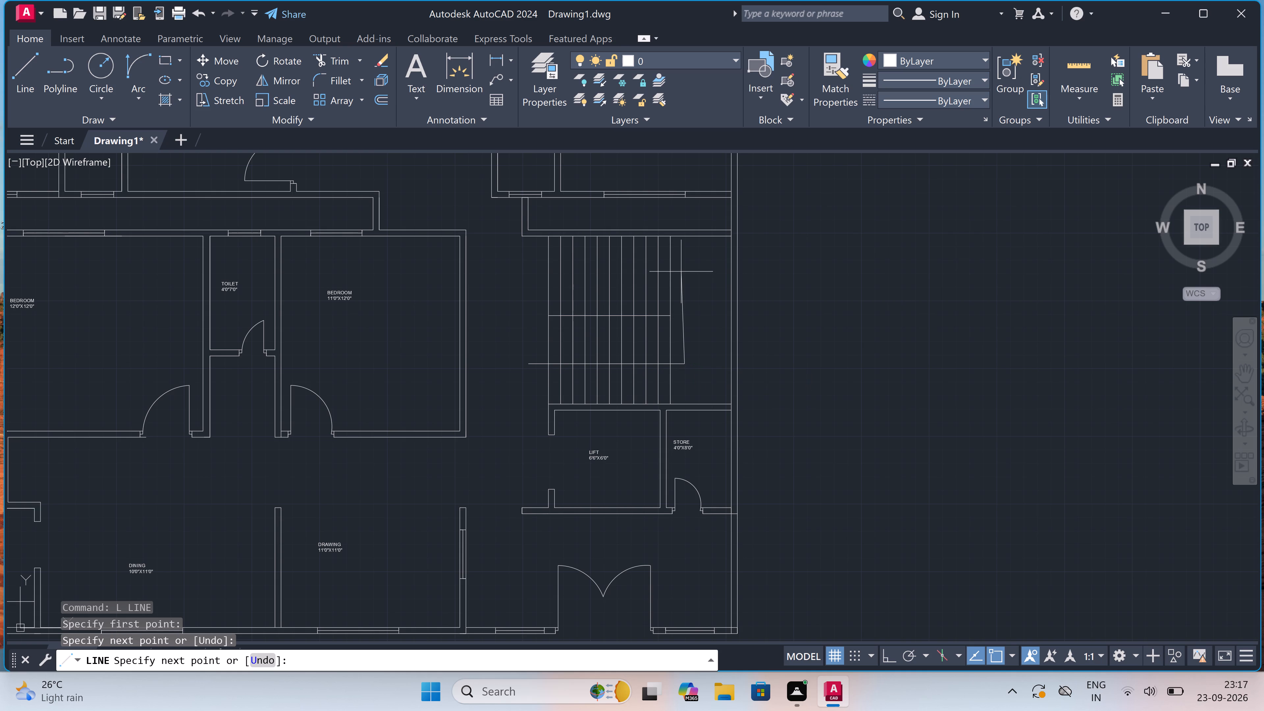
click(682, 269)
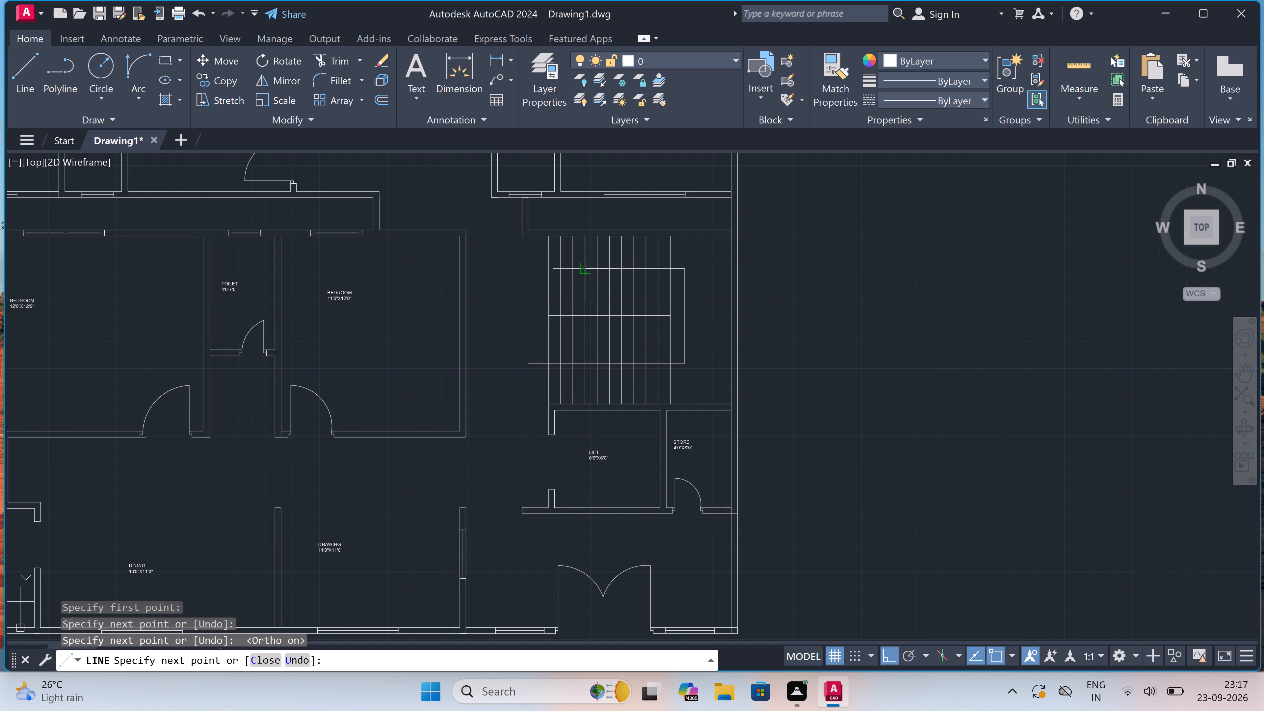
click(592, 268)
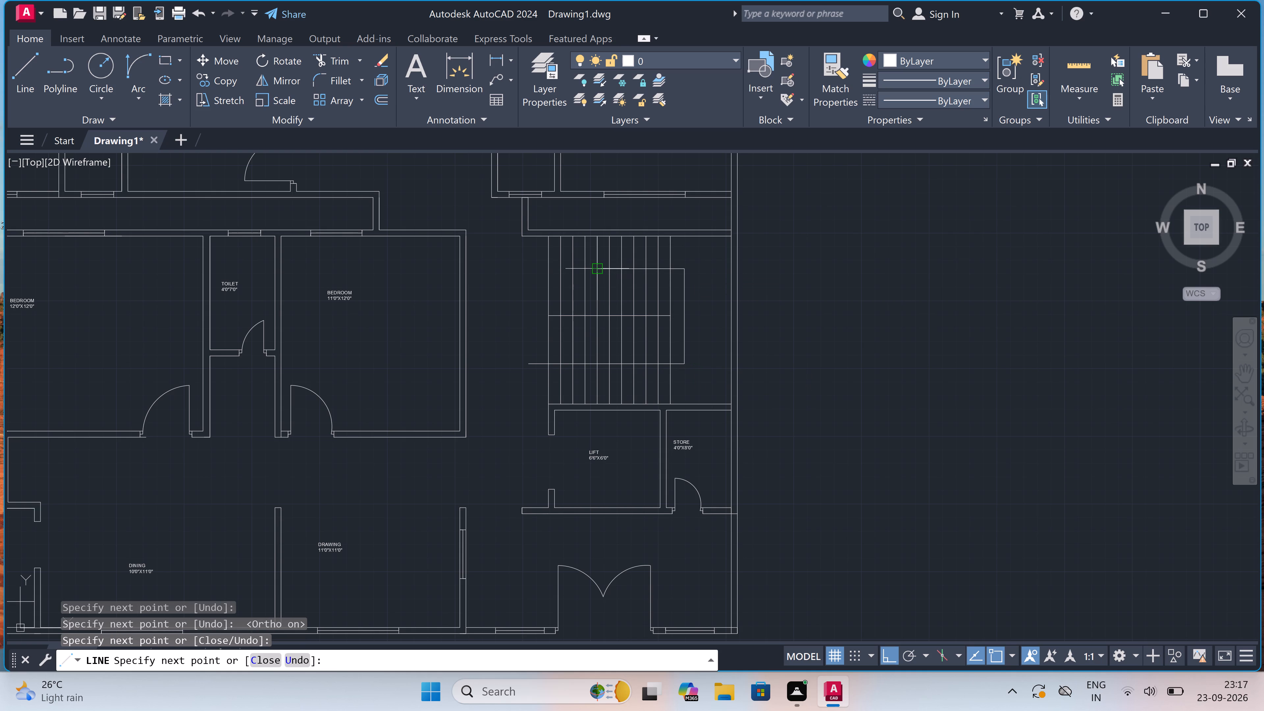
key(Escape)
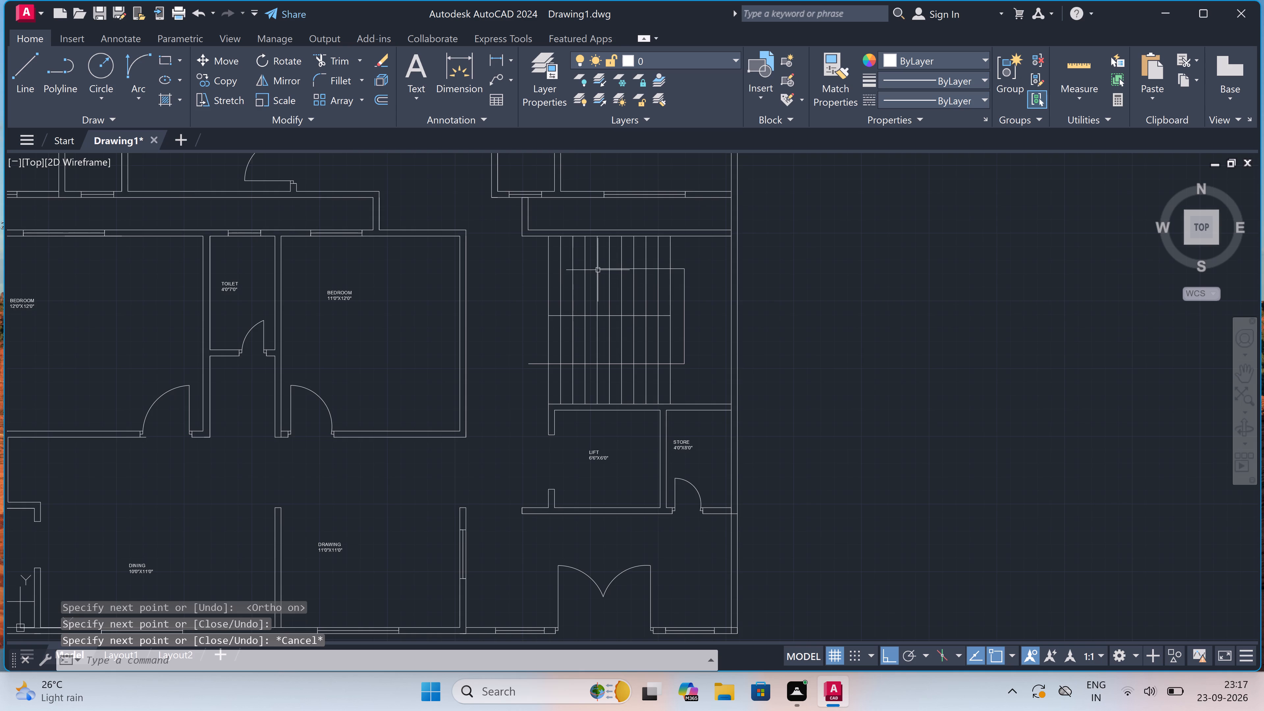
Add two-line text "STAIRS" and "8'0"X13'4"" on the landing beside the stair walking line.
scroll(598, 270, down, 2)
scroll(624, 270, up, 3)
scroll(654, 282, up, 1)
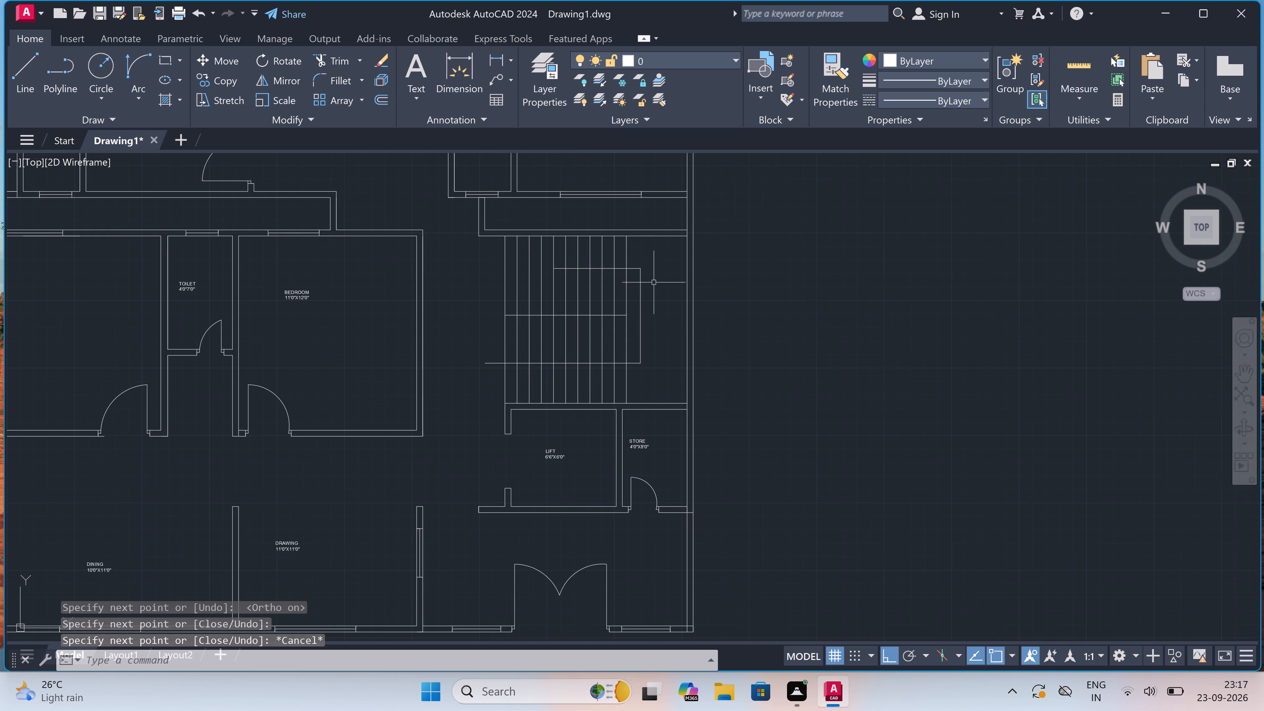
text(MT)
key(space)
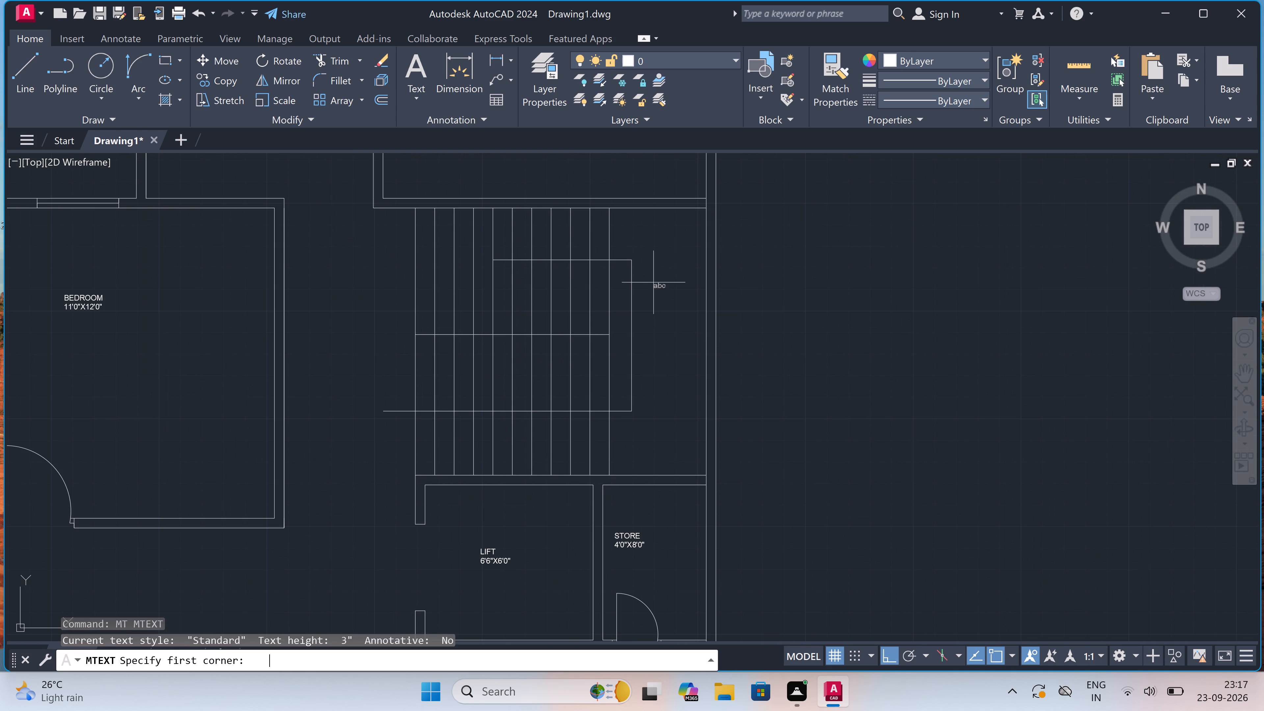
scroll(653, 282, up, 1)
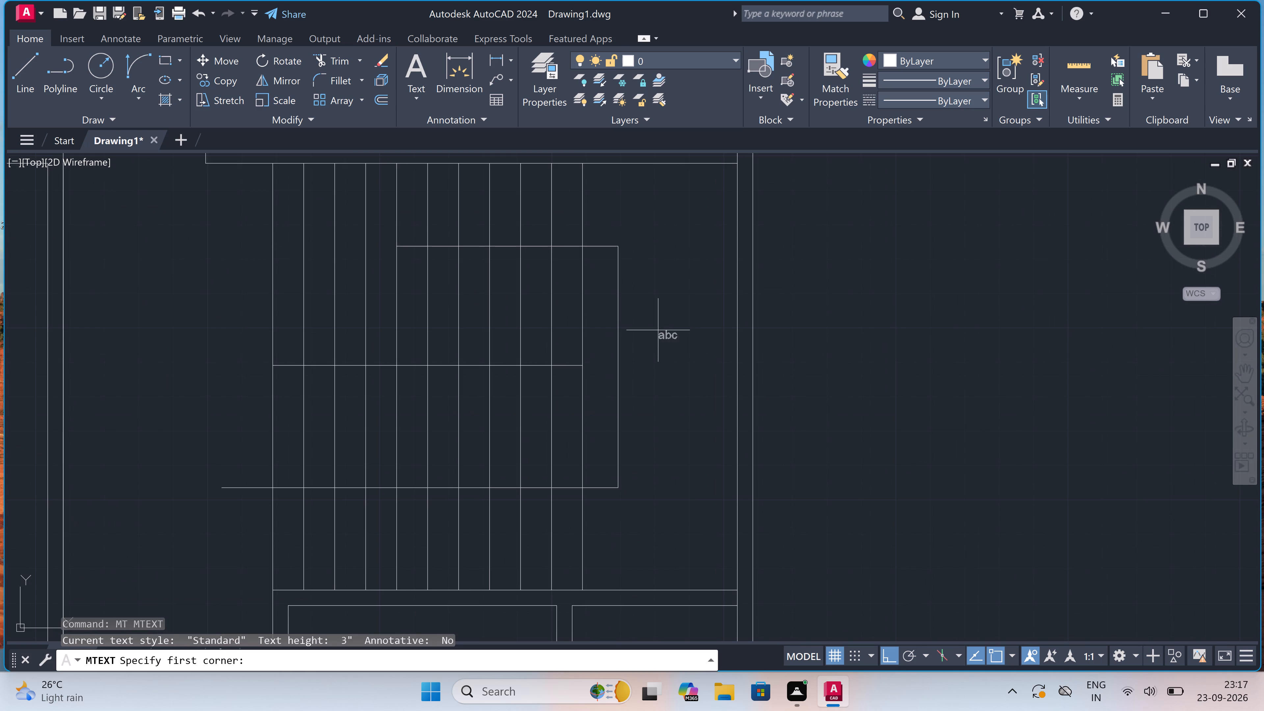
drag(662, 342, 670, 342)
click(859, 357)
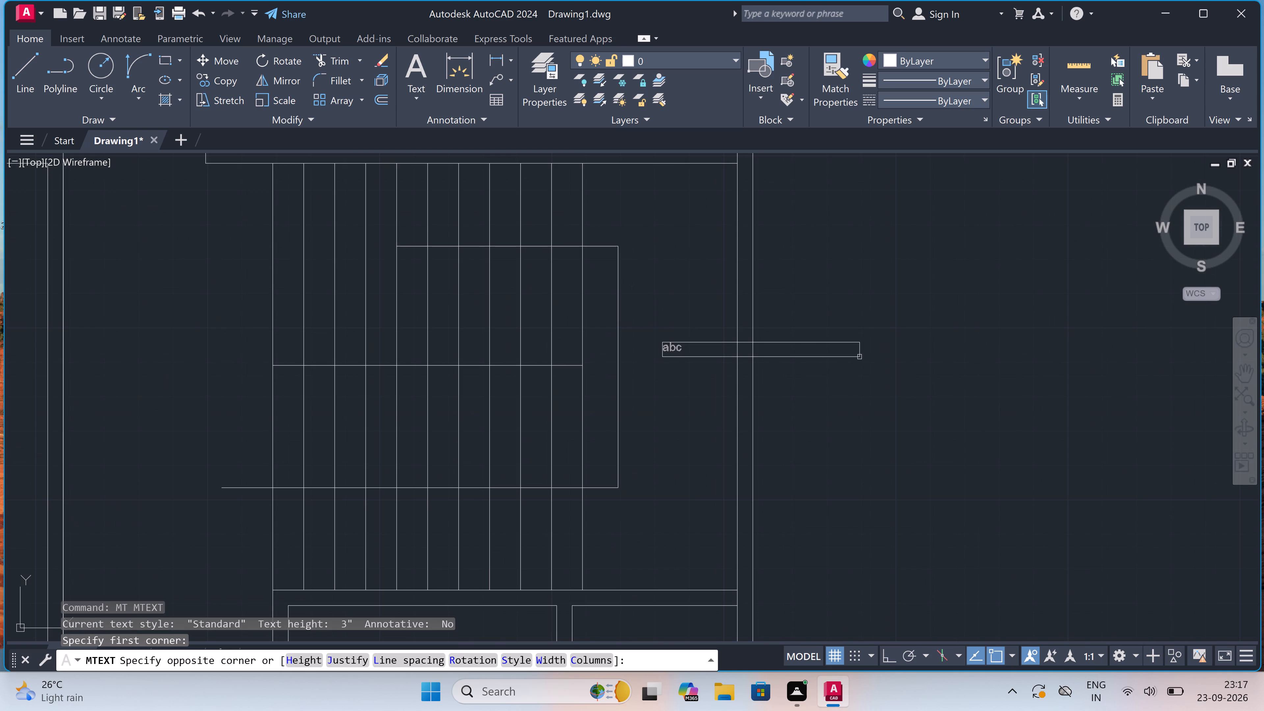
text(STA)
text(IRS)
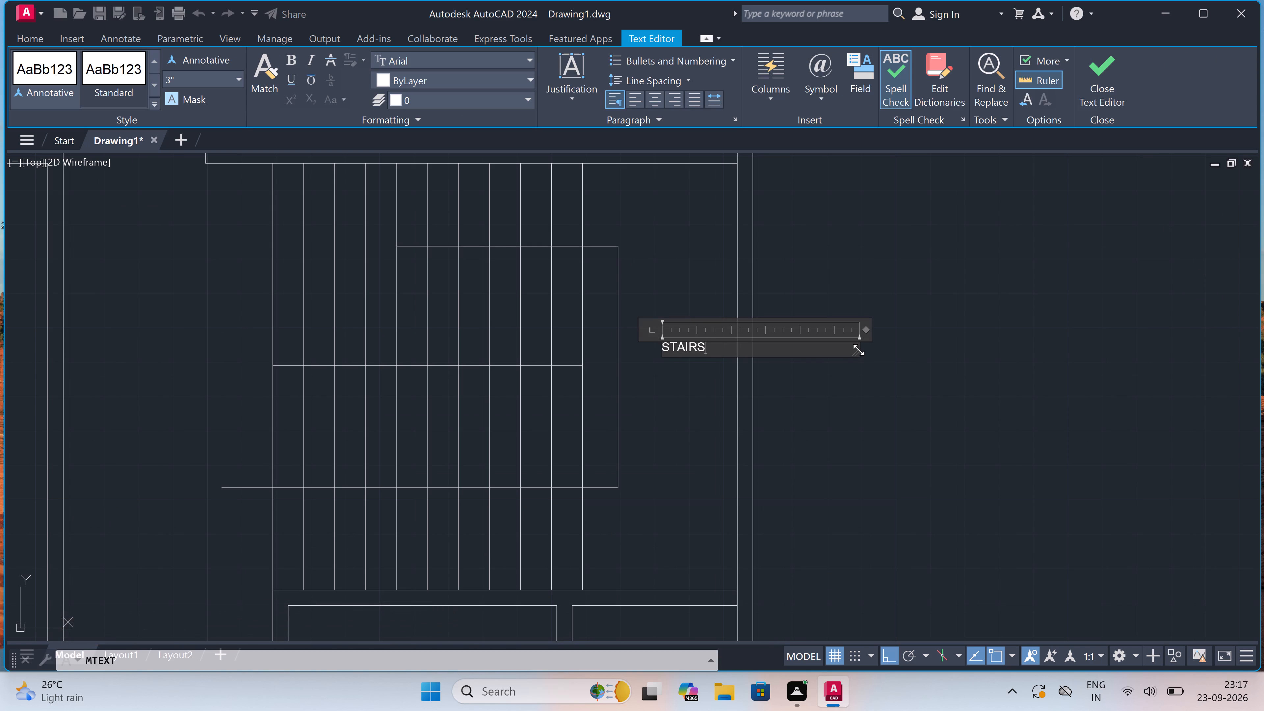
key(Return)
text(8'0"X)
text(13)
text('5)
key(BackSpace)
key(4)
key(shift+quotedbl)
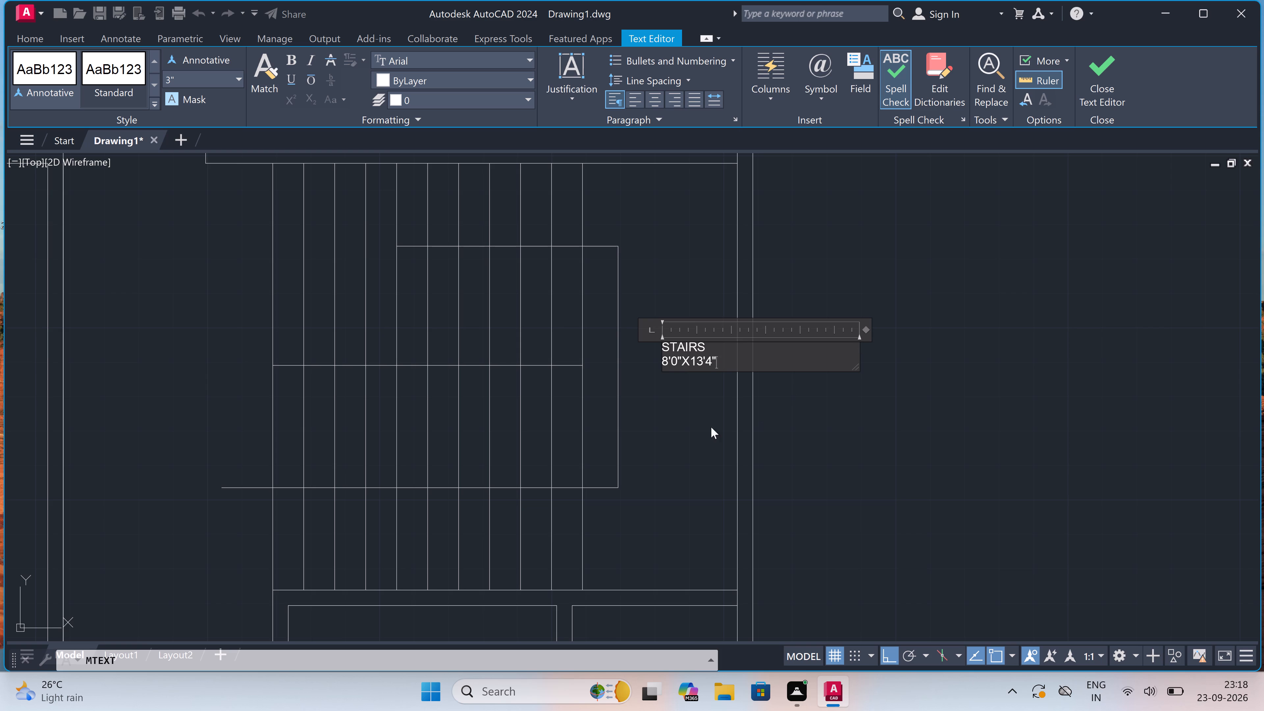
click(698, 411)
Rotate the STAIRS label 90 degrees counterclockwise so it reads vertically along the landing.
click(683, 353)
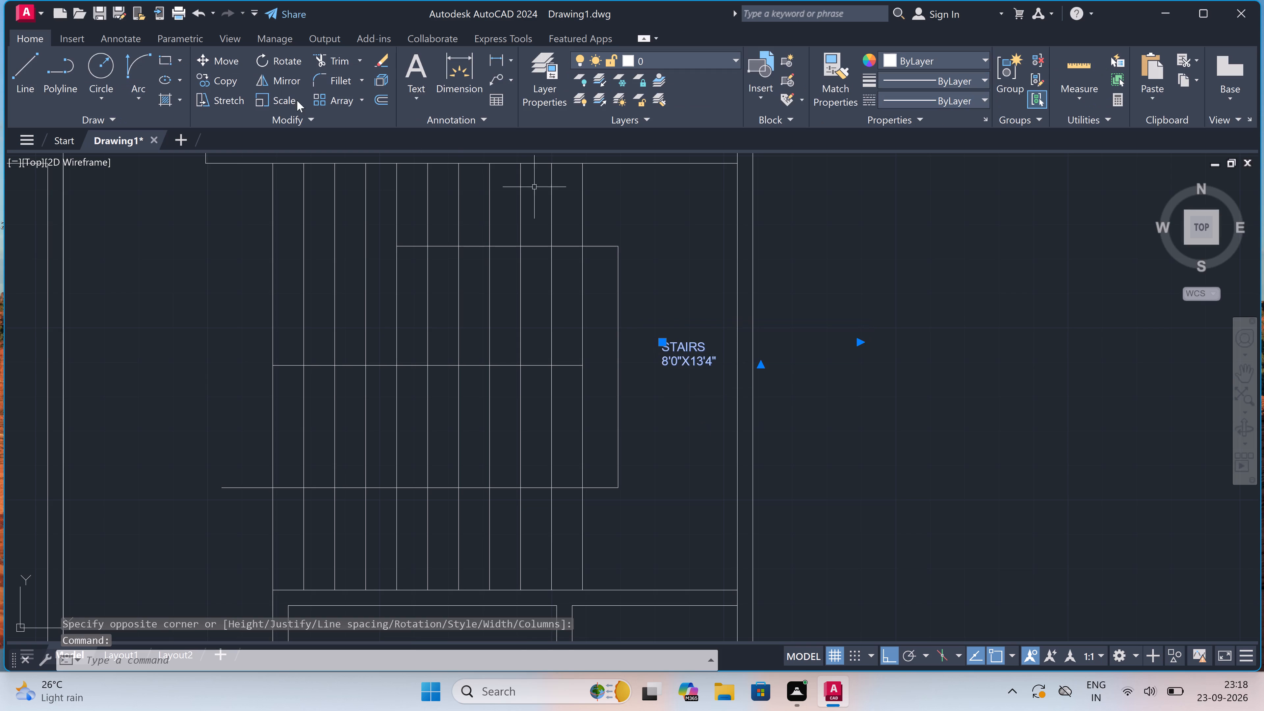
click(269, 61)
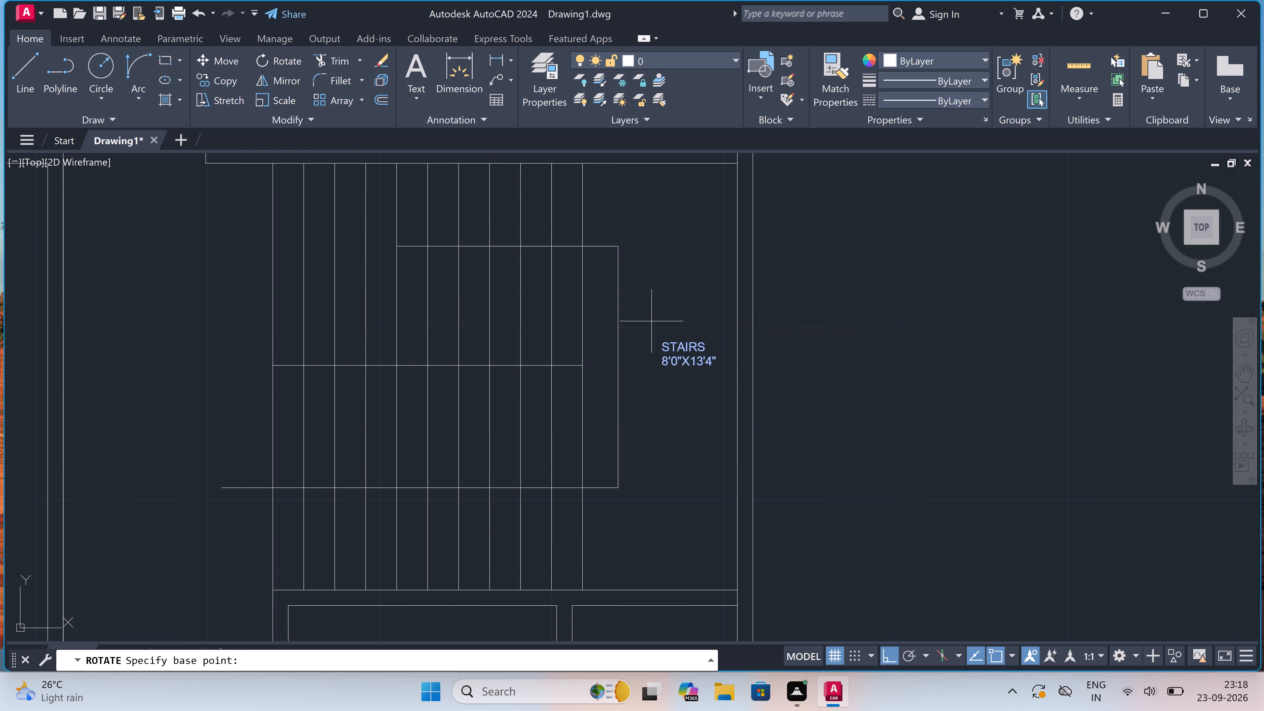
drag(690, 359, 690, 355)
click(632, 266)
Add the text "LOBBY" in the corridor between the 11'0"X12'0" bedroom and the staircase.
scroll(642, 316, down, 3)
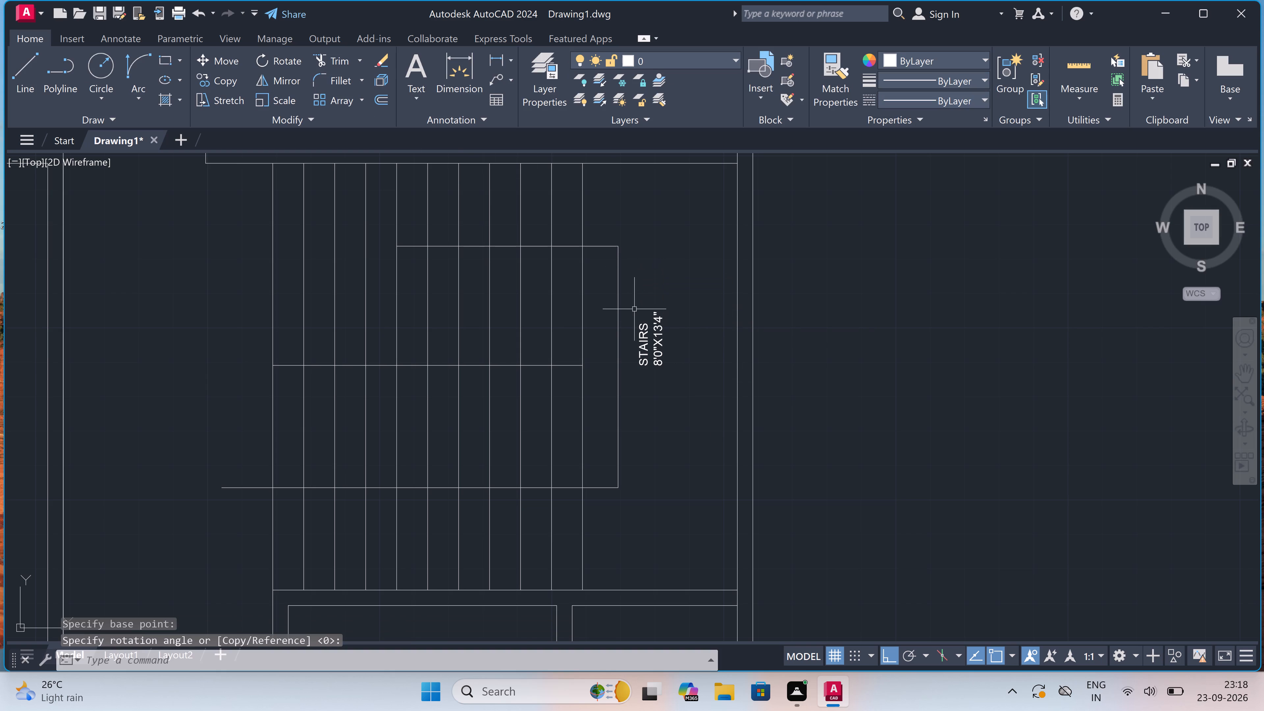
scroll(637, 310, down, 2)
scroll(609, 302, up, 3)
scroll(555, 370, up, 2)
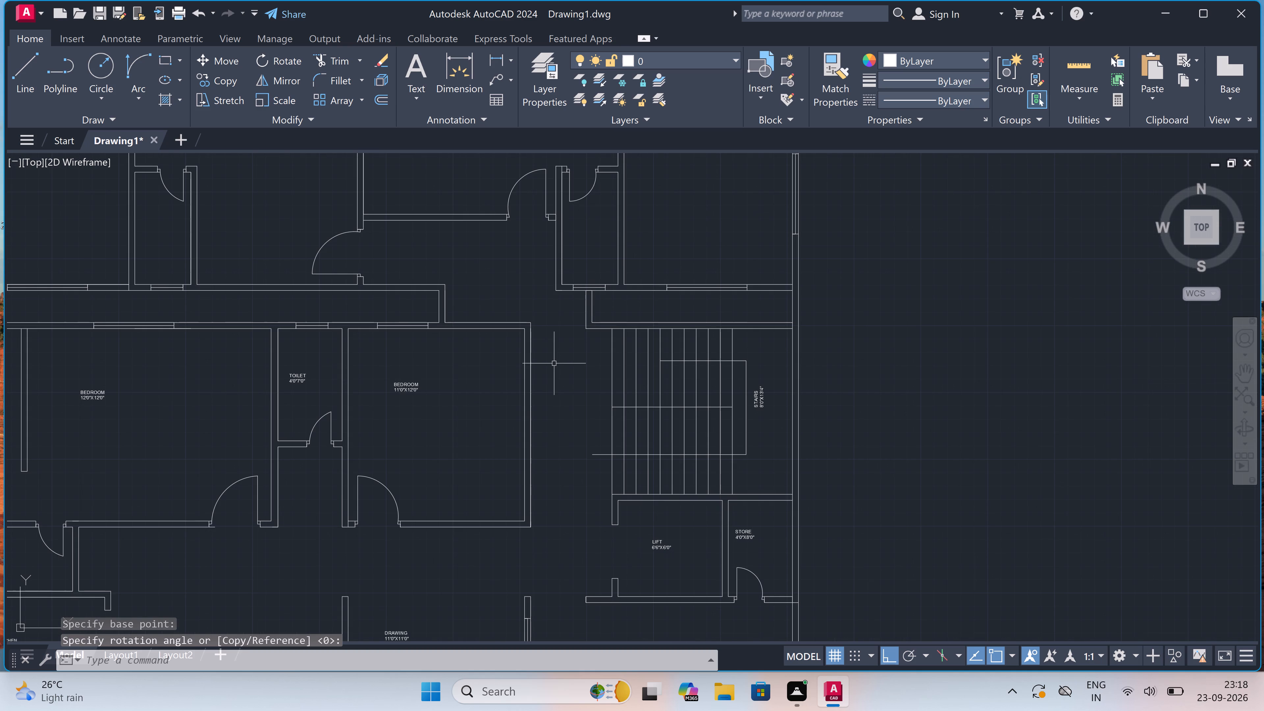
key(space)
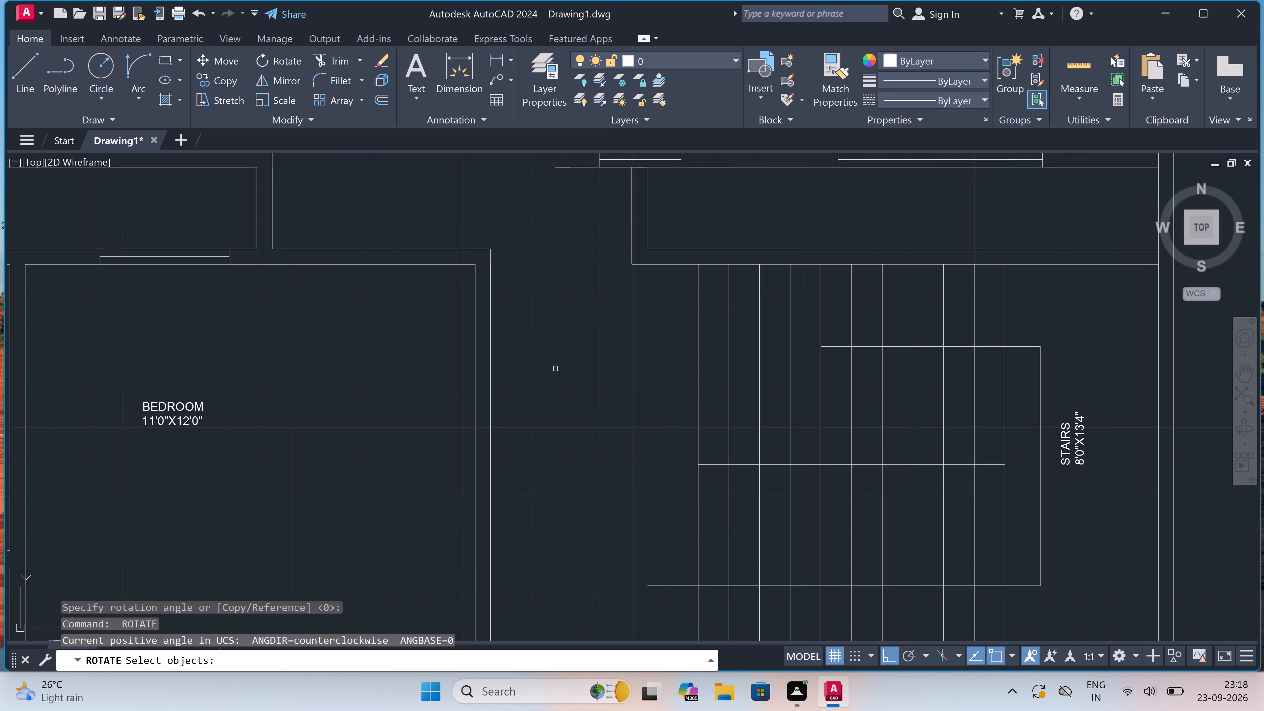
key(Escape)
text(MT)
key(space)
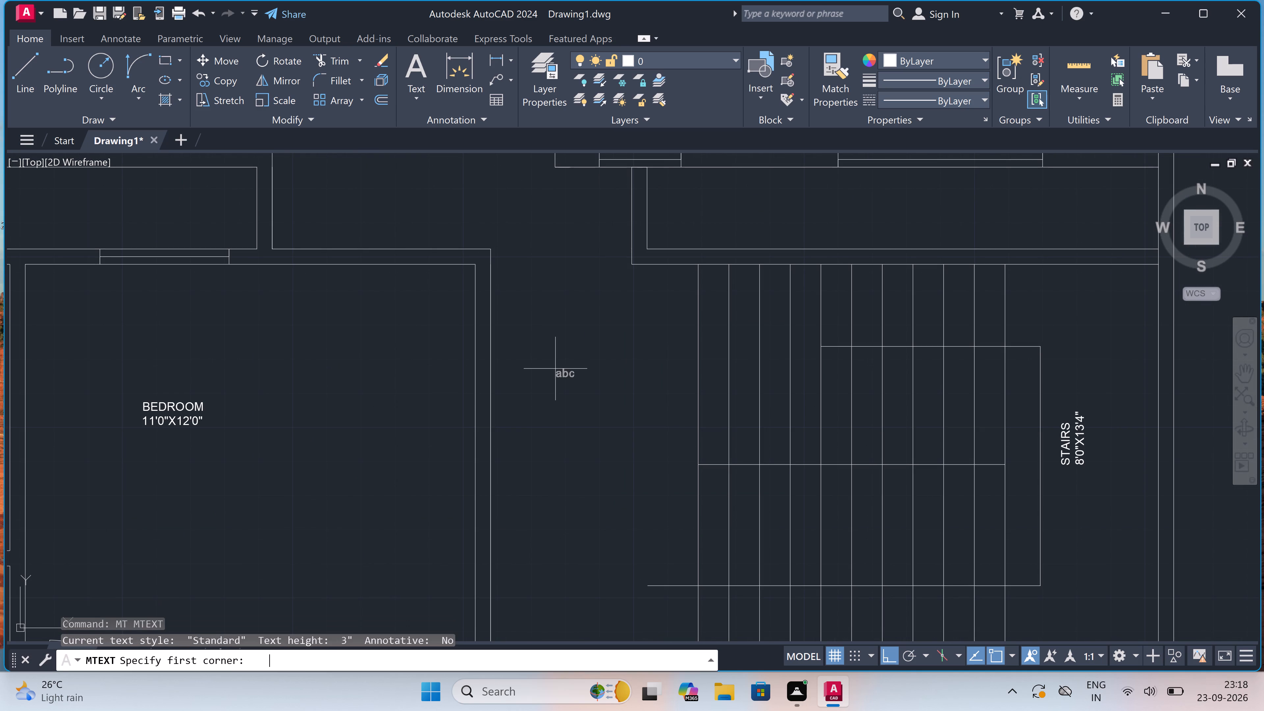
click(540, 415)
click(716, 441)
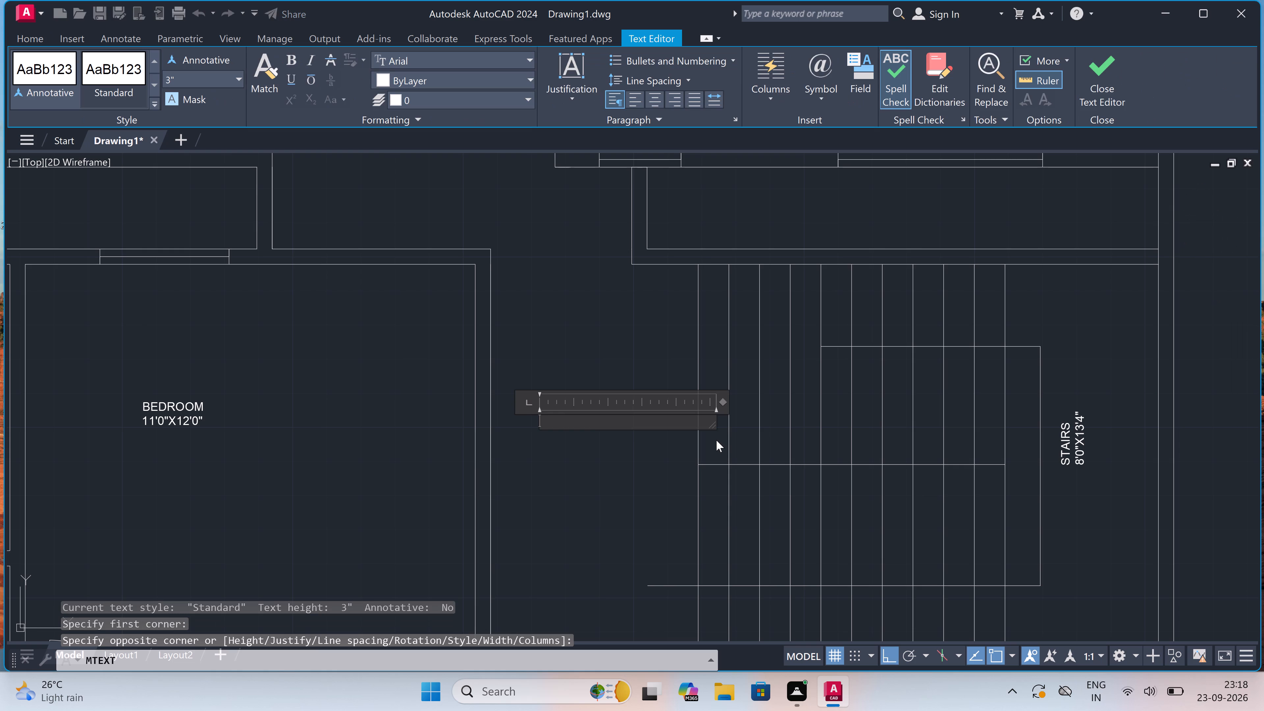
text(LOBBY)
click(584, 477)
Rotate the LOBBY label 90 degrees counterclockwise so it reads vertically along the corridor.
click(567, 420)
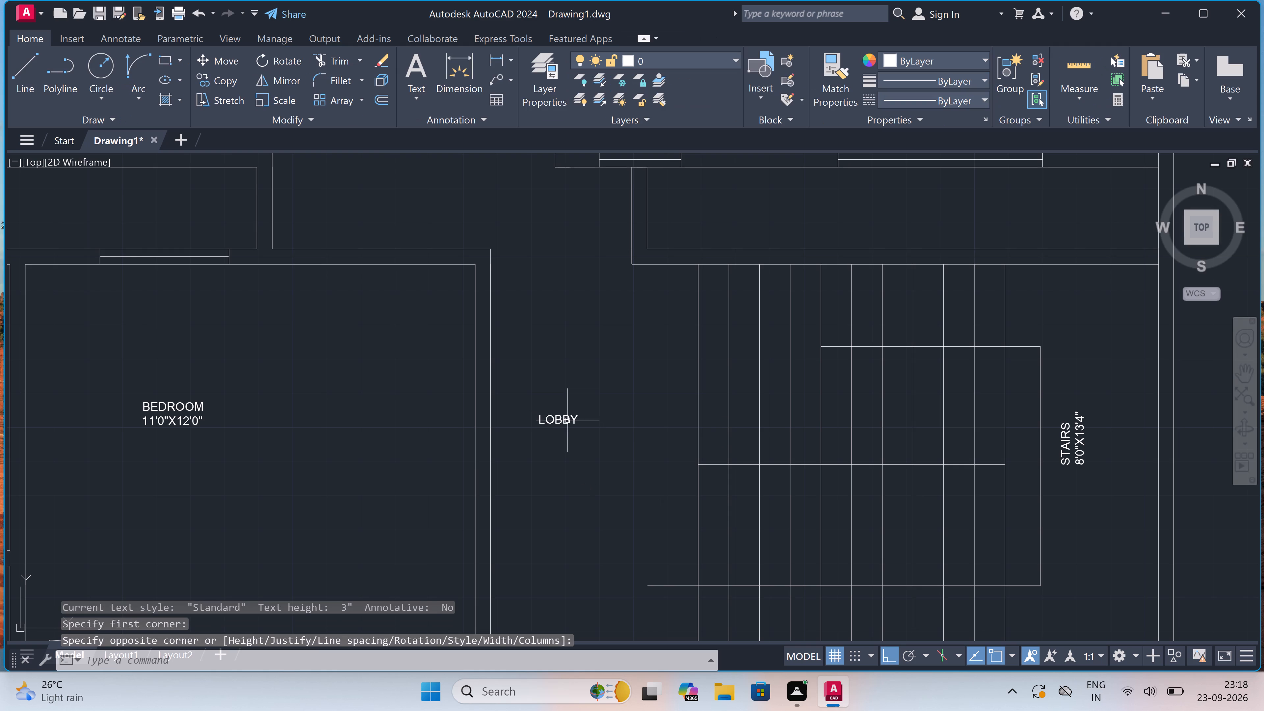
click(274, 64)
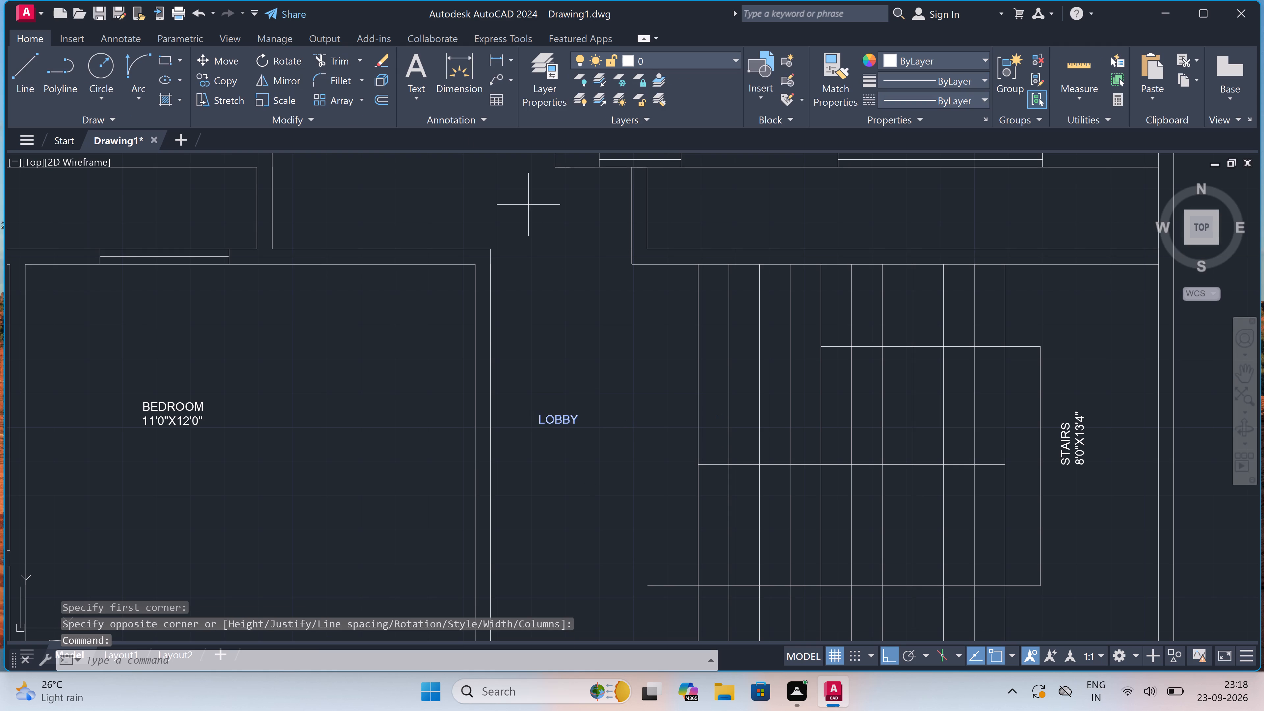
click(555, 428)
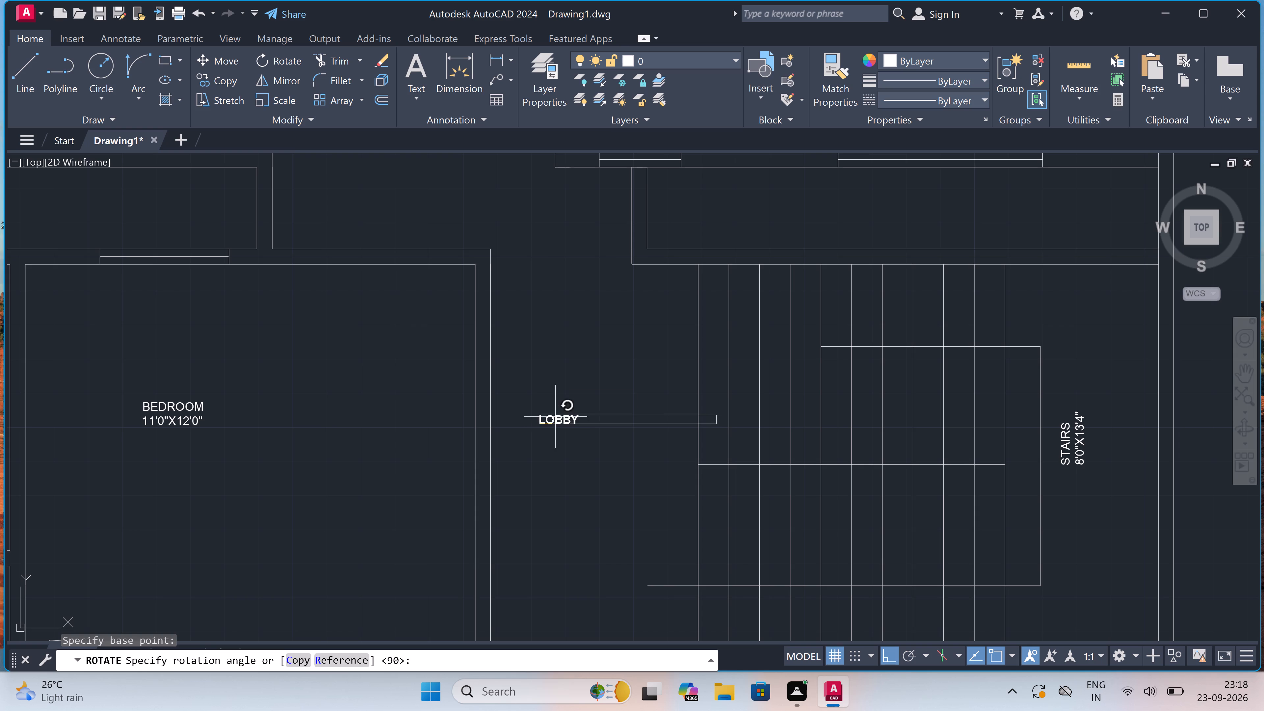
click(534, 379)
Add the text "5'0" PASS" in the corridor below the vertical LOBBY label, beside the start of the stair walking line.
scroll(560, 437, down, 4)
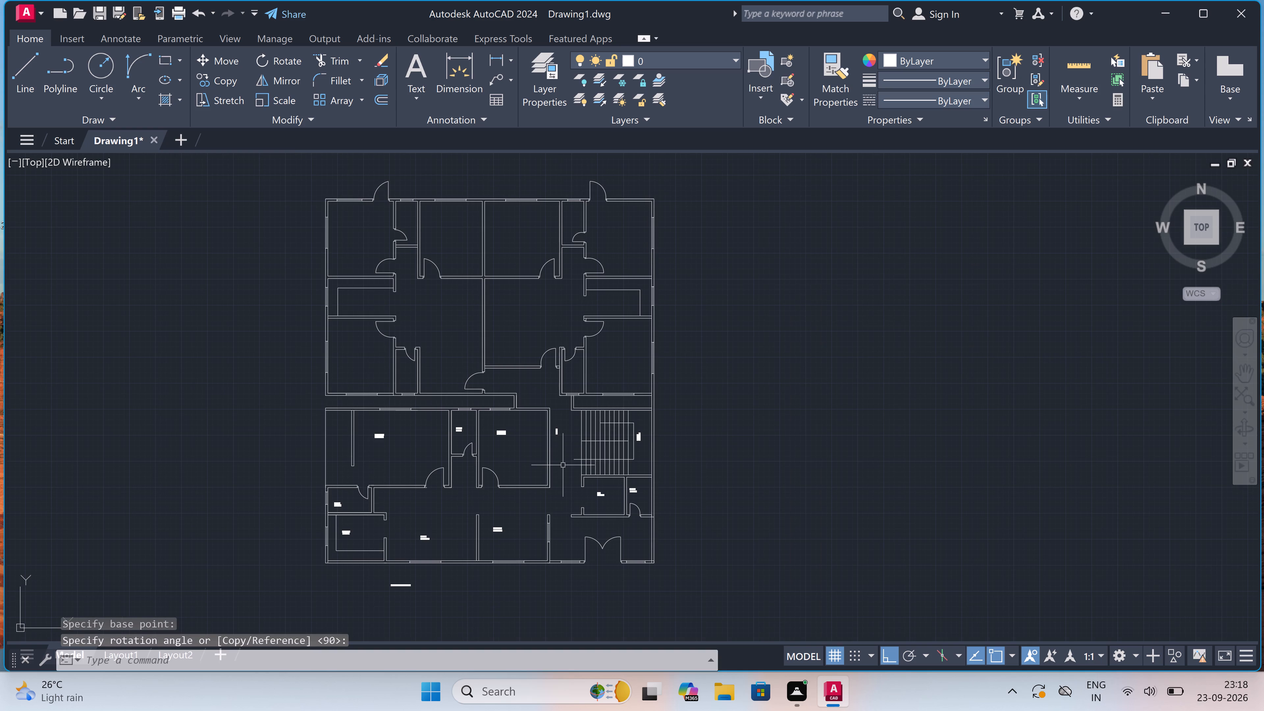
scroll(562, 484, up, 3)
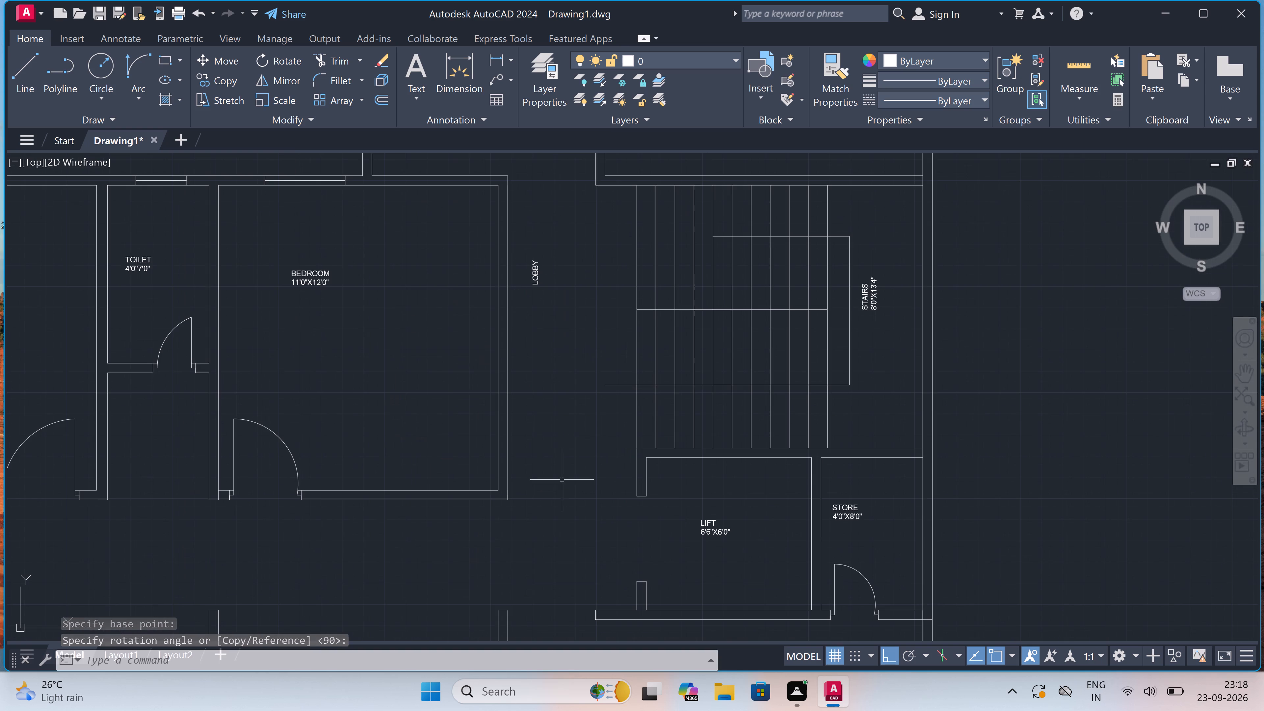
scroll(562, 384, up, 1)
text(MT)
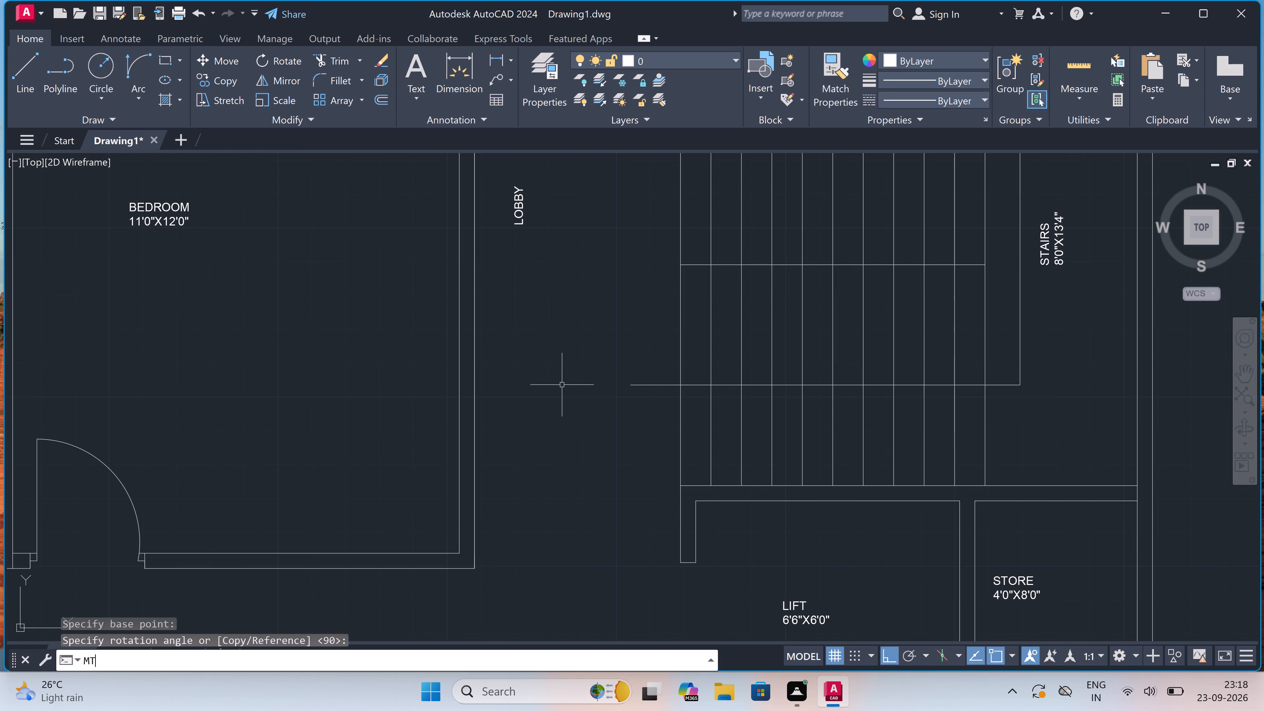
key(space)
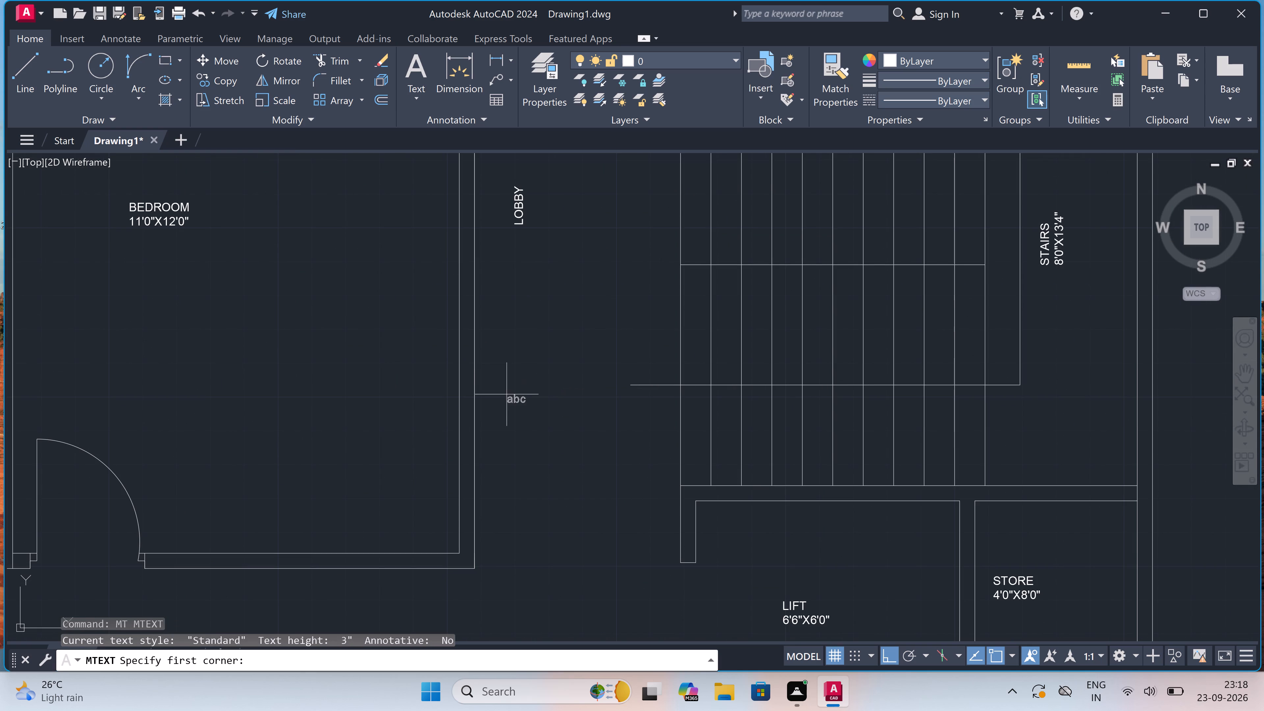
click(508, 409)
click(596, 423)
scroll(529, 420, up, 2)
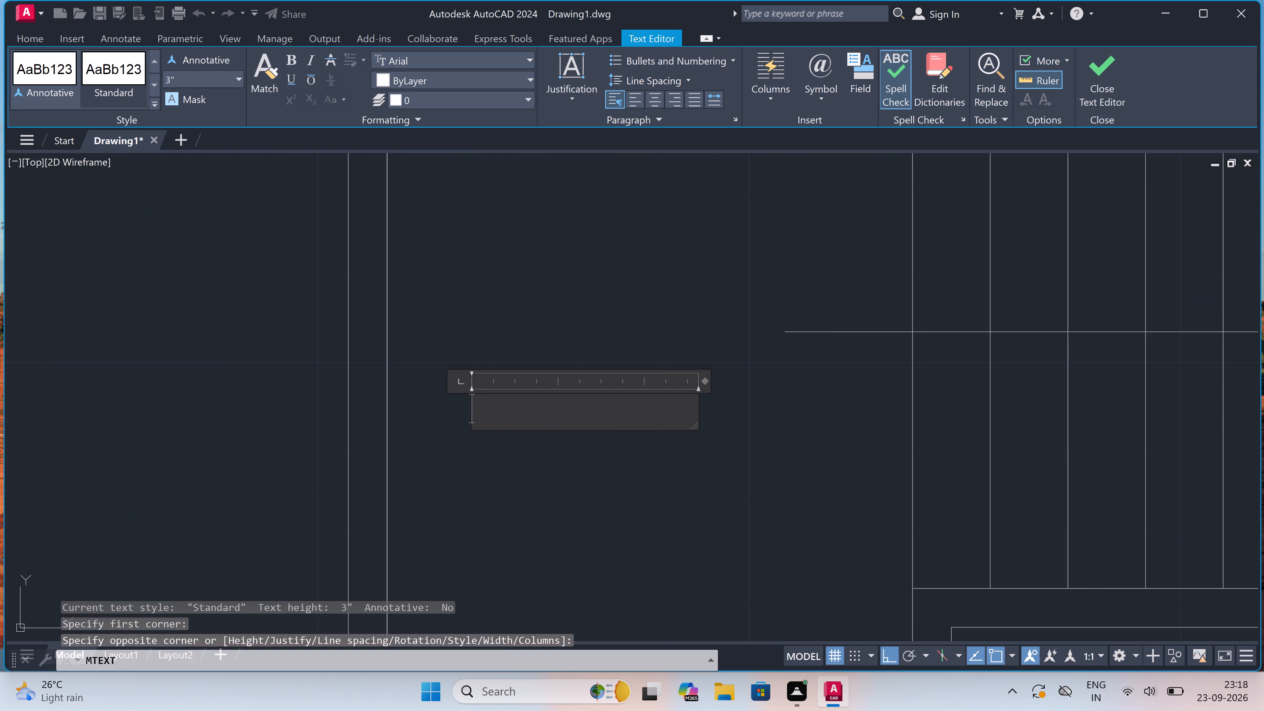
text(5'0")
key(space)
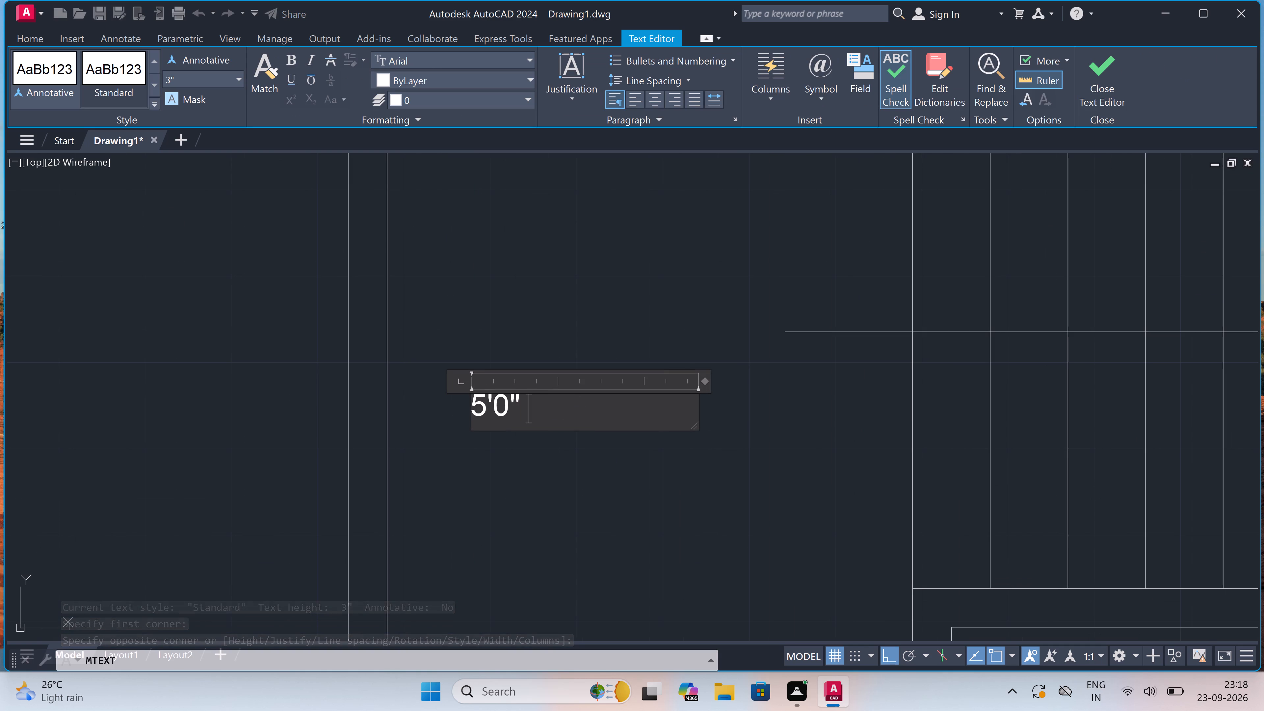
key(p)
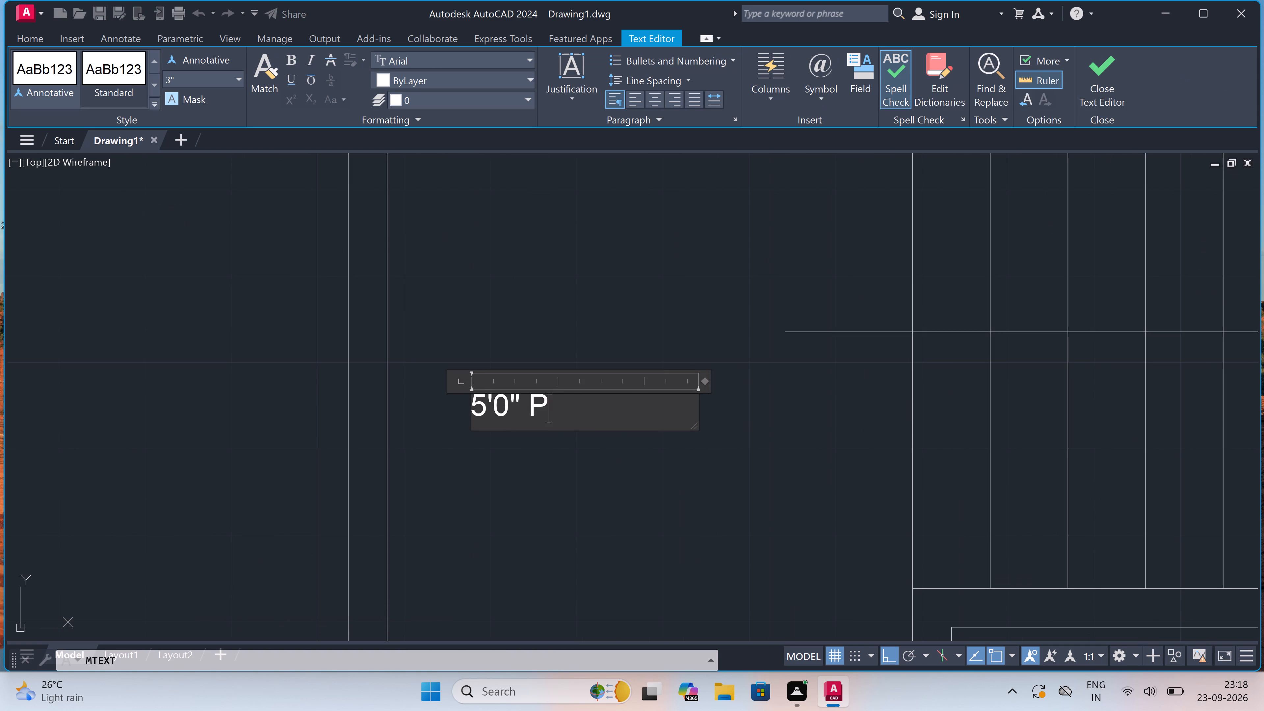
text(ASS)
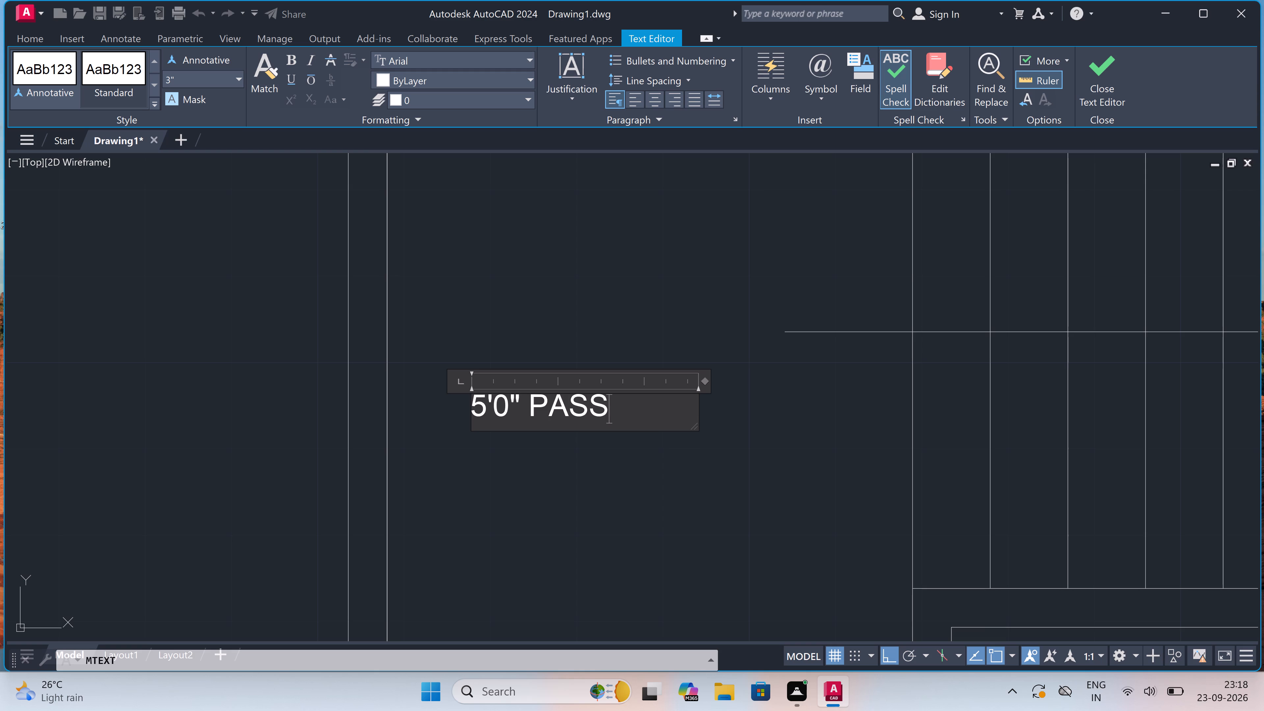
click(581, 477)
Rotate the 5'0" PASS label 90 degrees counterclockwise so it reads vertically along the corridor.
click(538, 392)
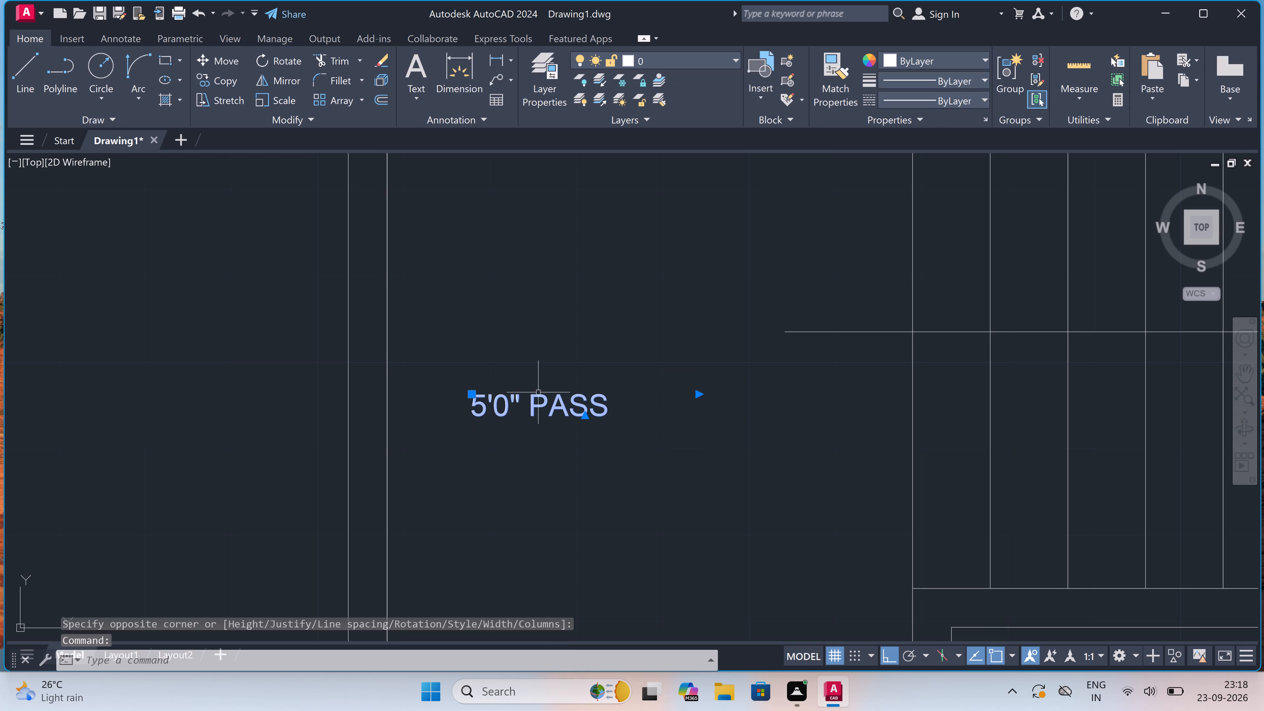
click(285, 62)
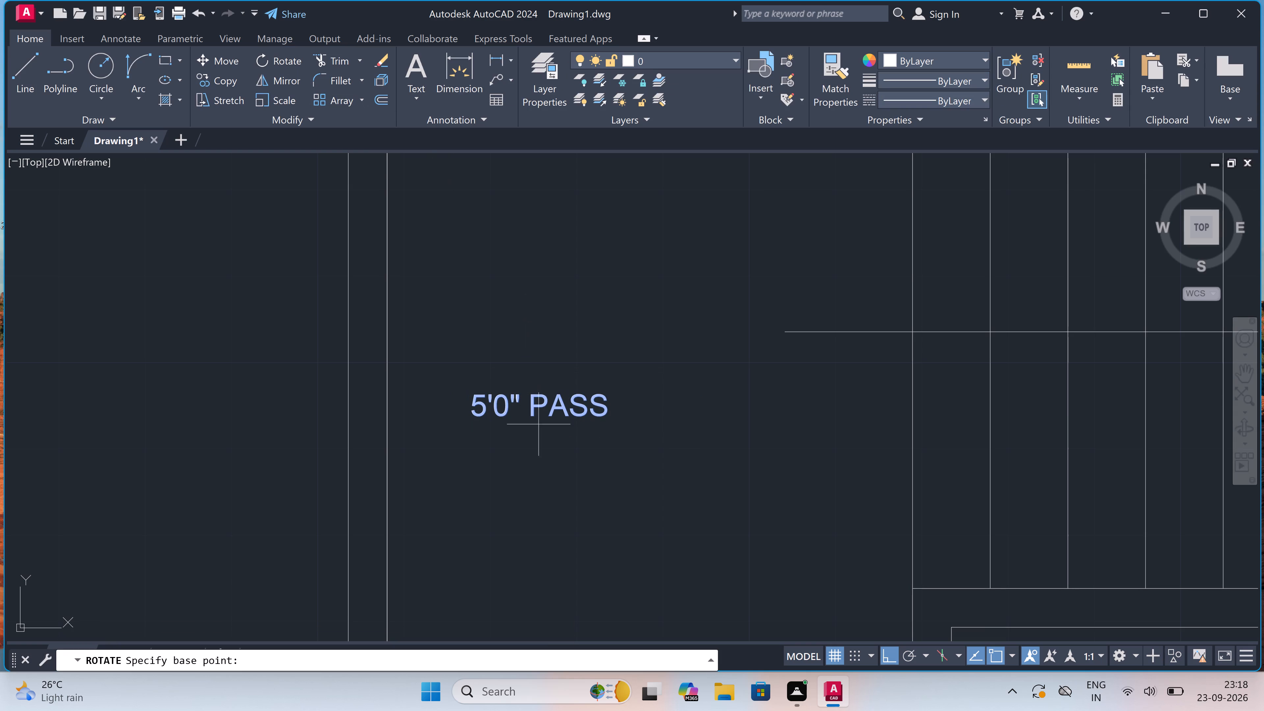
click(541, 406)
click(470, 301)
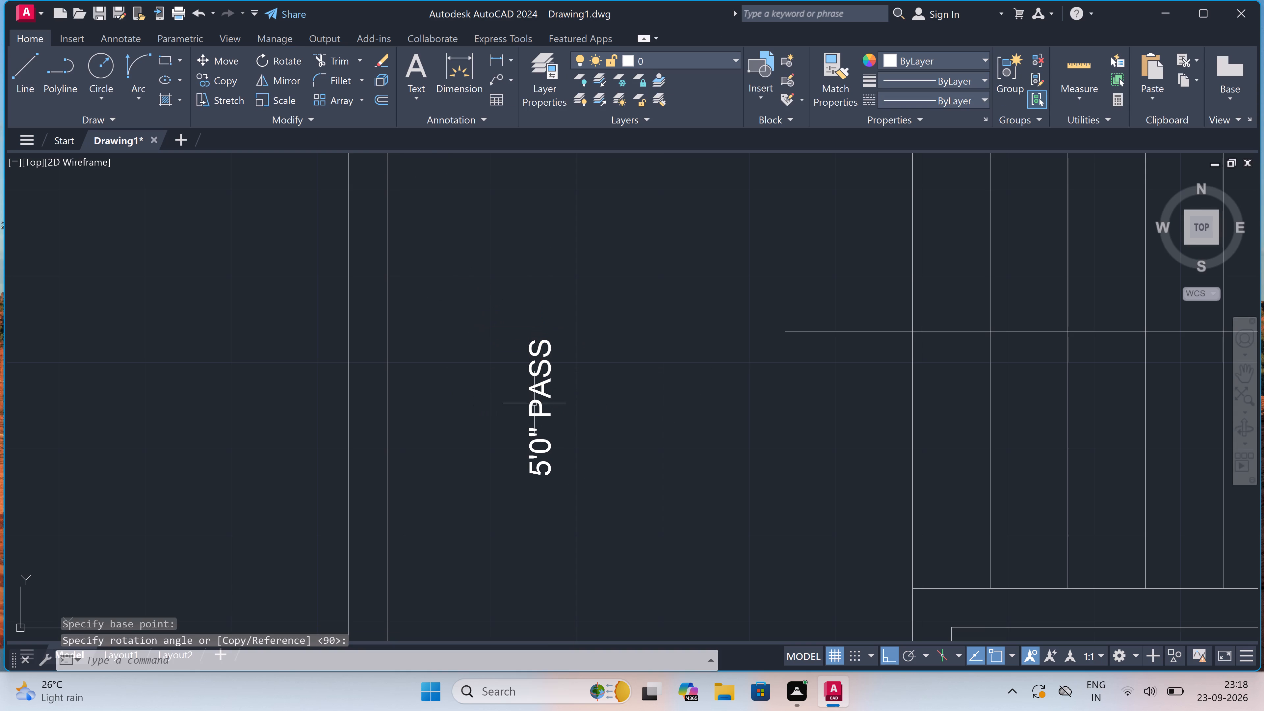
Add the text "LOBBY" in the entrance space between the two upper flats' doors, north of the lower flat's bedroom.
scroll(576, 458, down, 6)
scroll(576, 397, up, 3)
scroll(566, 369, down, 2)
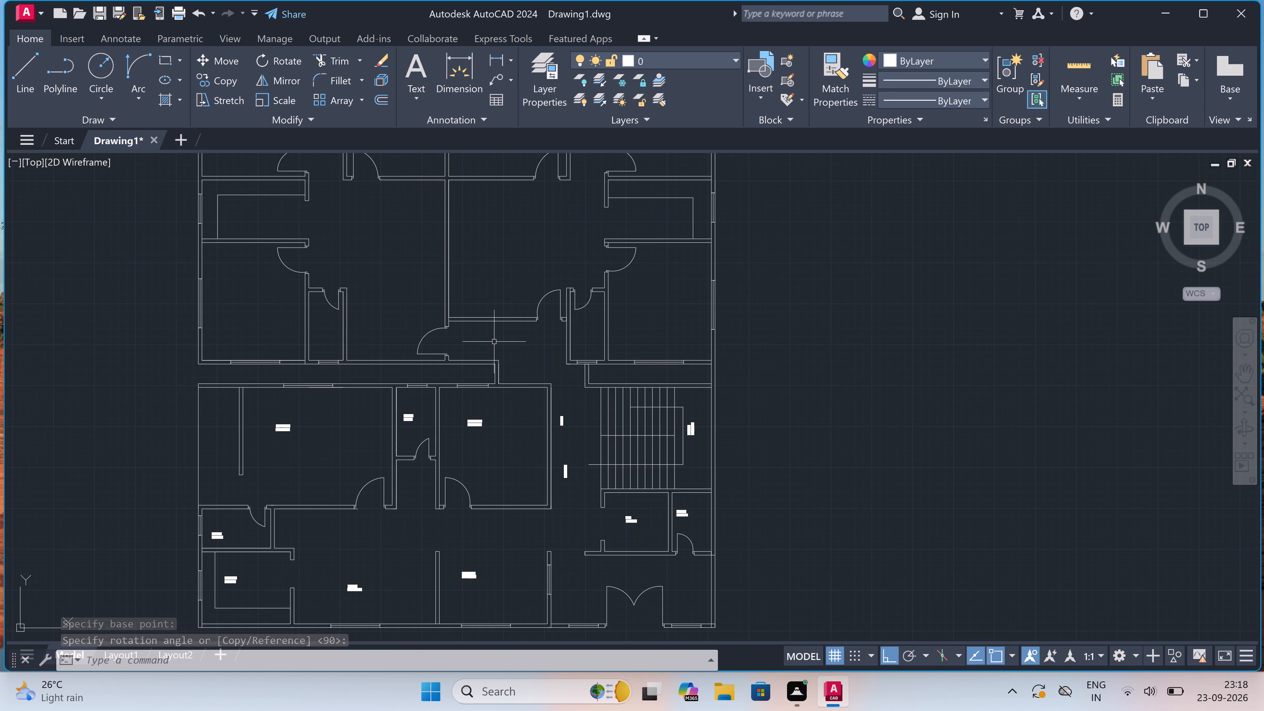
scroll(477, 332, up, 3)
key(space)
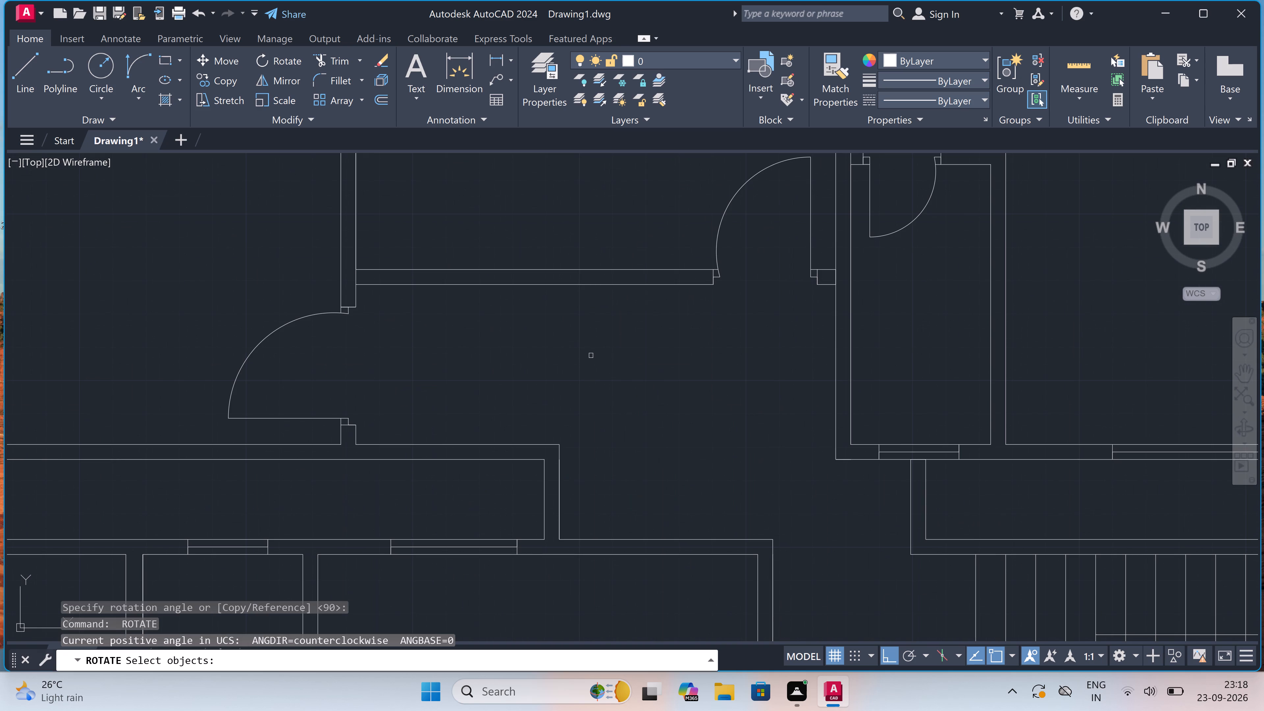
key(Escape)
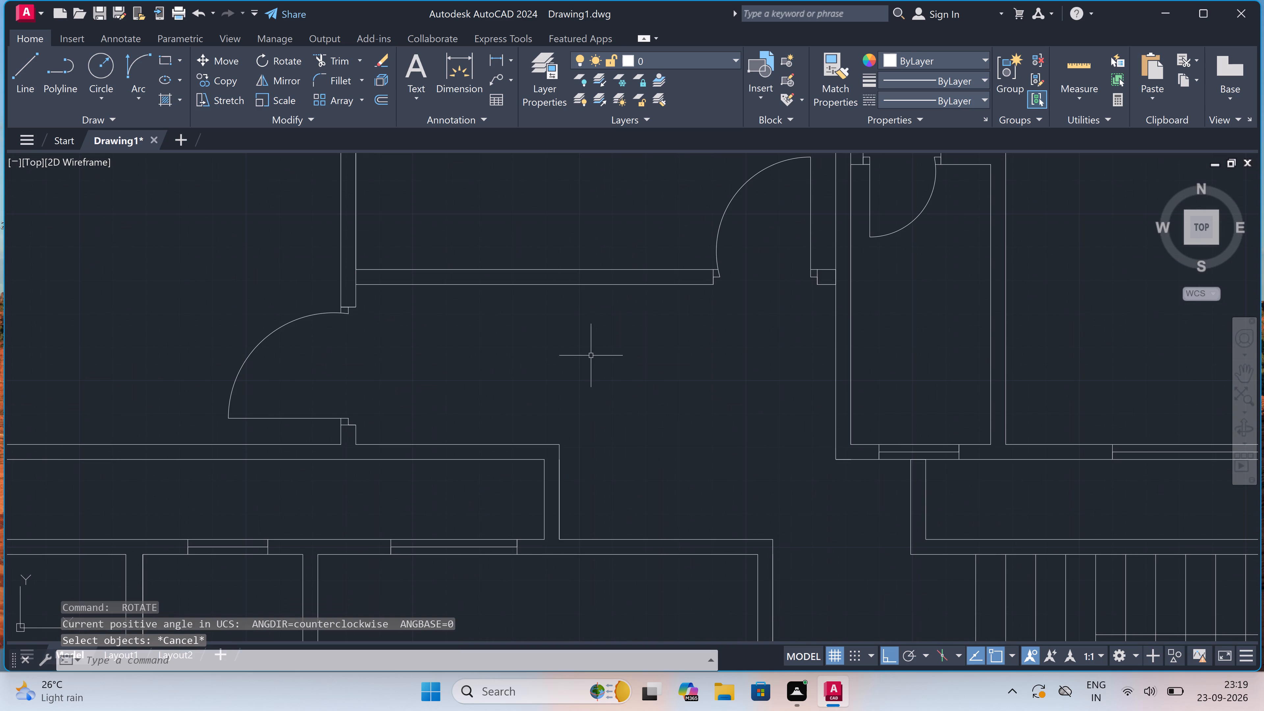
text(MT)
key(space)
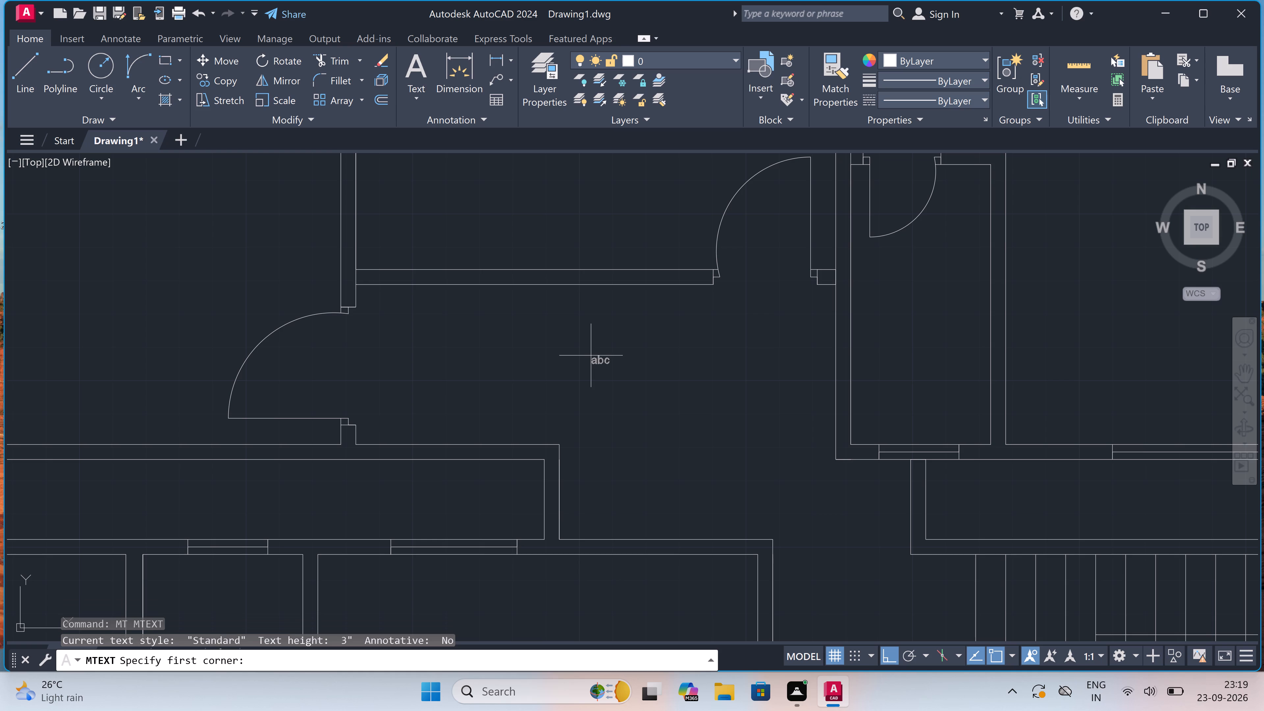
drag(543, 359, 550, 358)
click(689, 364)
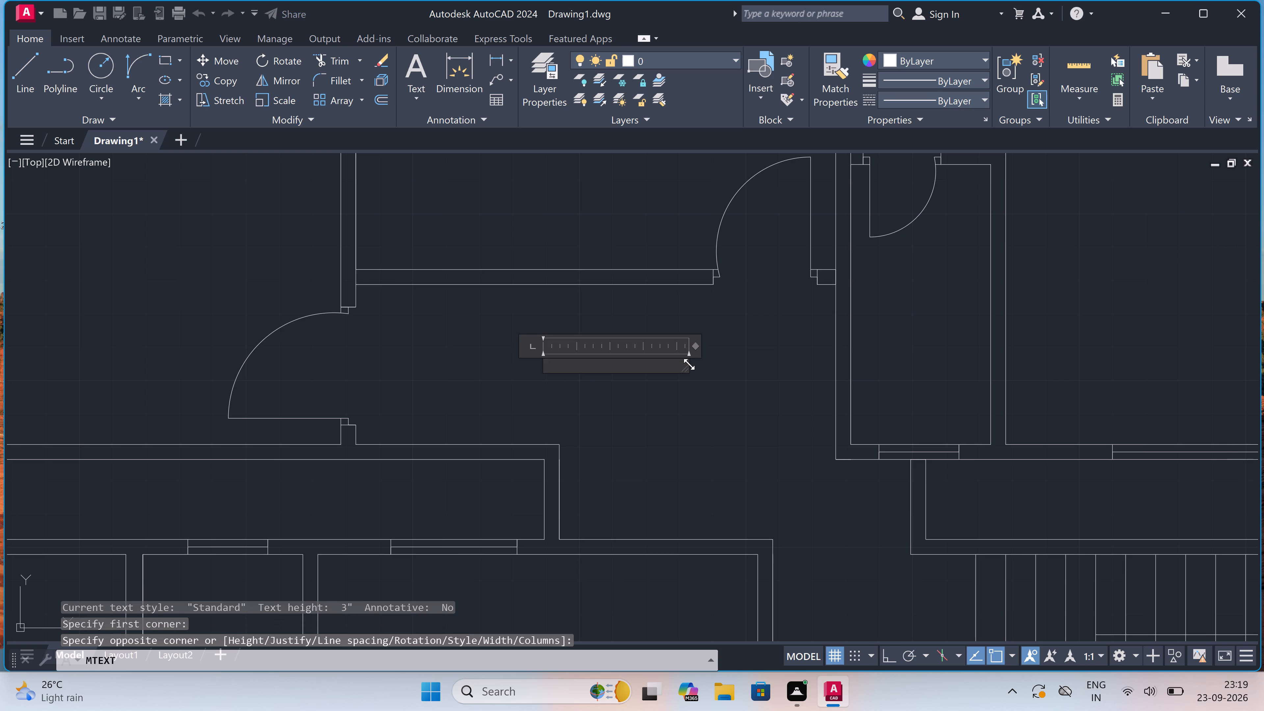
text(LOBBY)
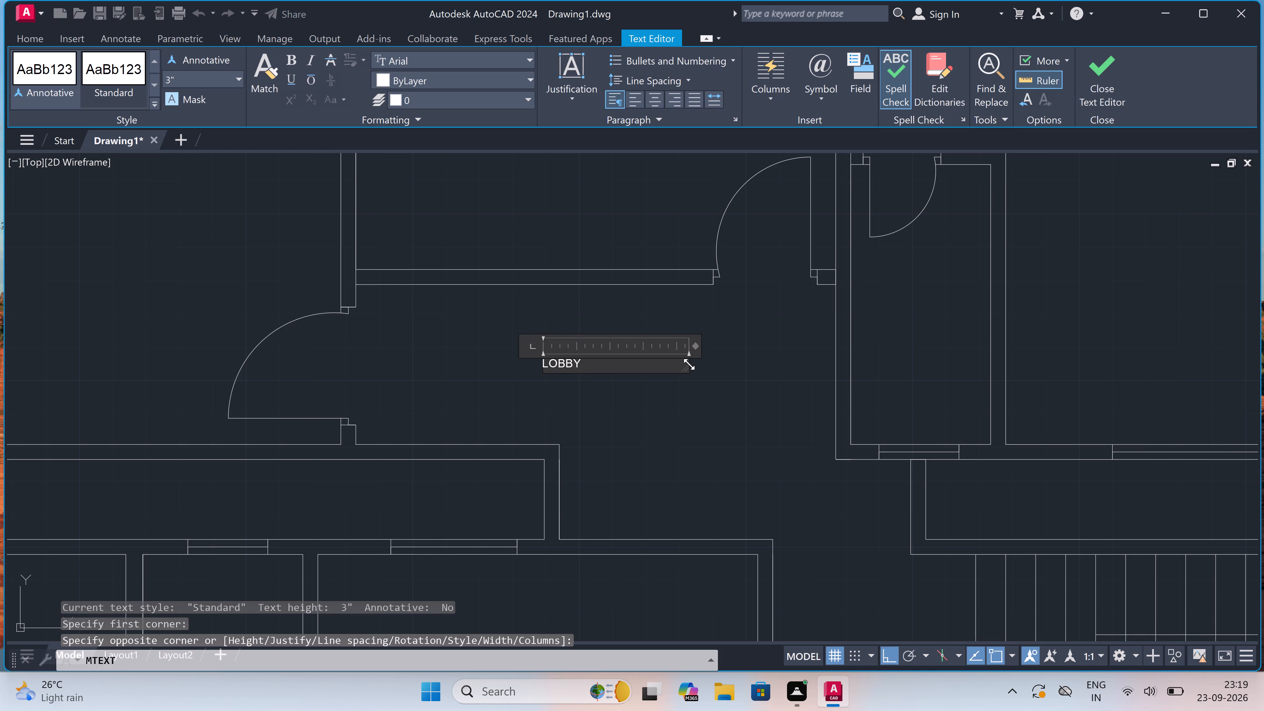
click(609, 473)
Add two-line text "TOILET" and "4'0"X7'0"" in the small room just east of the upper lobby.
scroll(608, 468, down, 4)
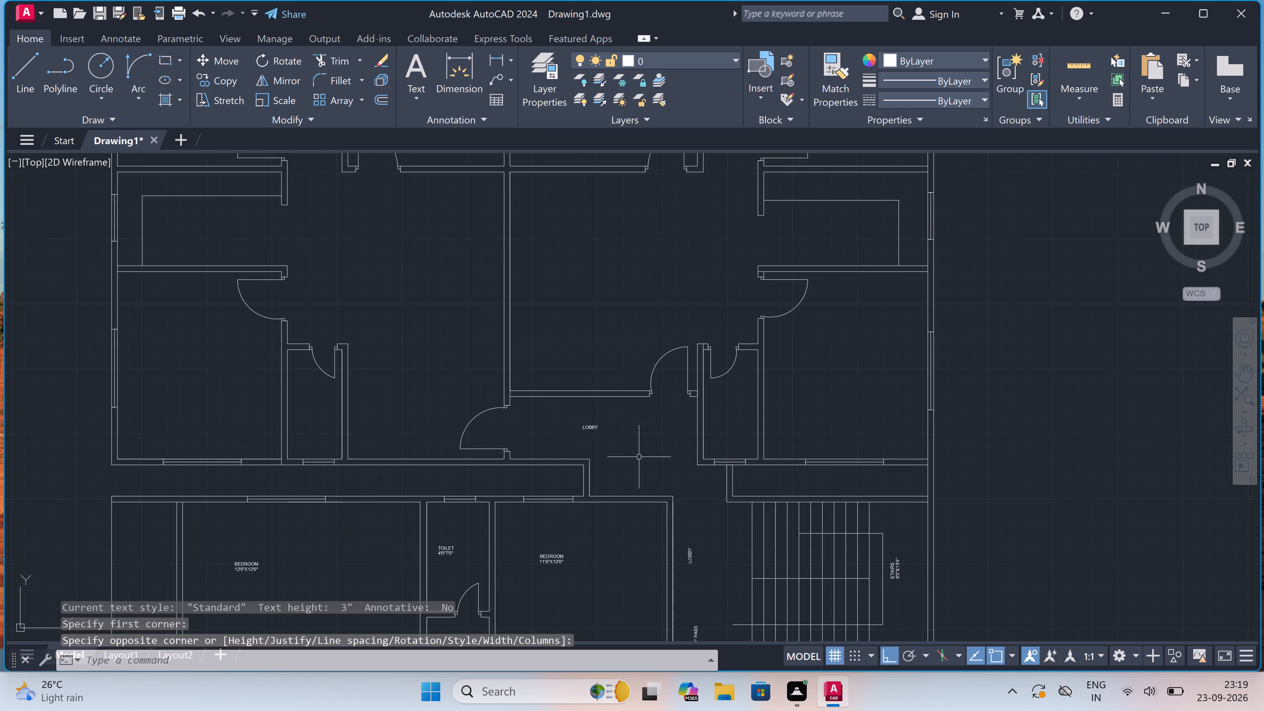
scroll(763, 430, up, 2)
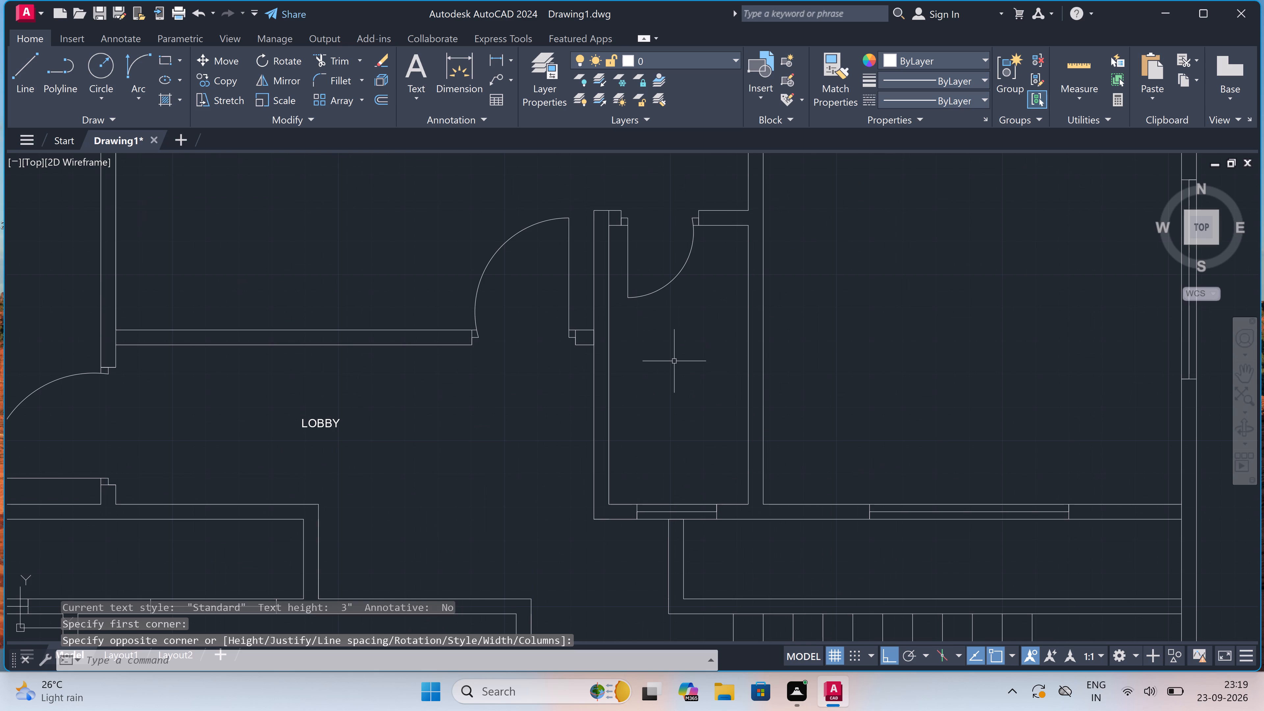
key(space)
scroll(671, 361, up, 1)
drag(611, 352, 621, 352)
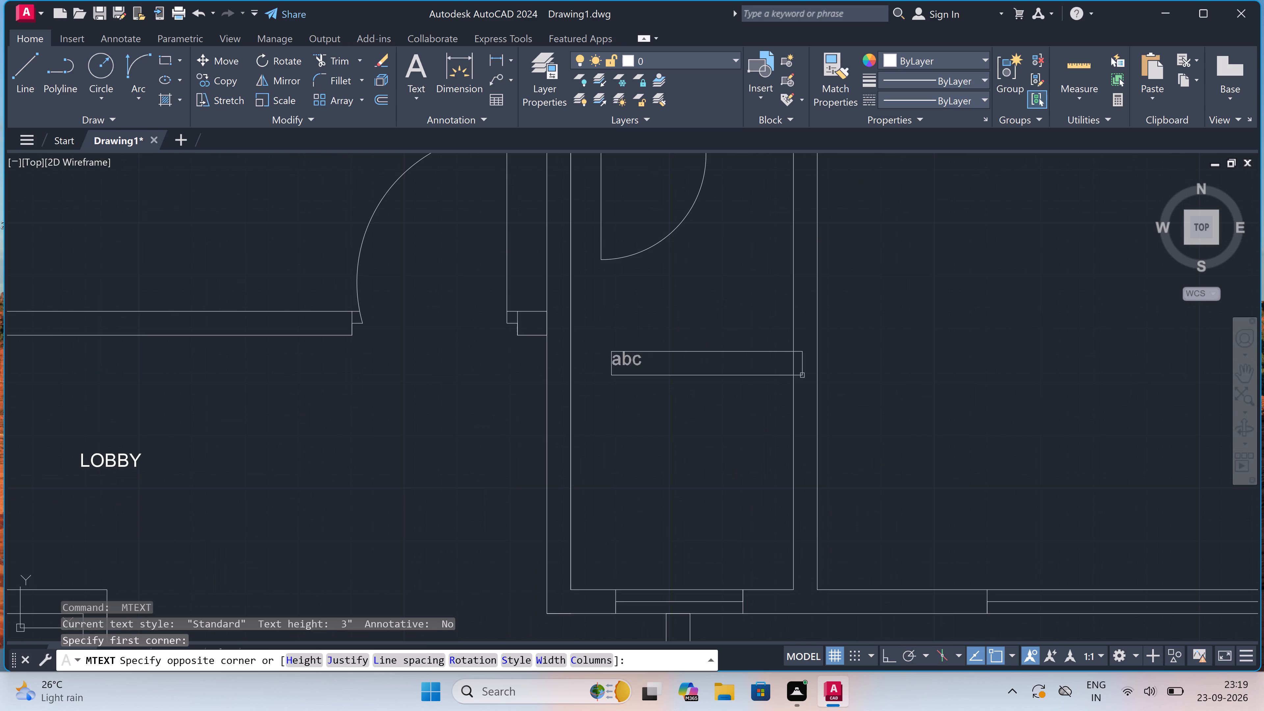
click(802, 375)
text(TOILET)
key(Return)
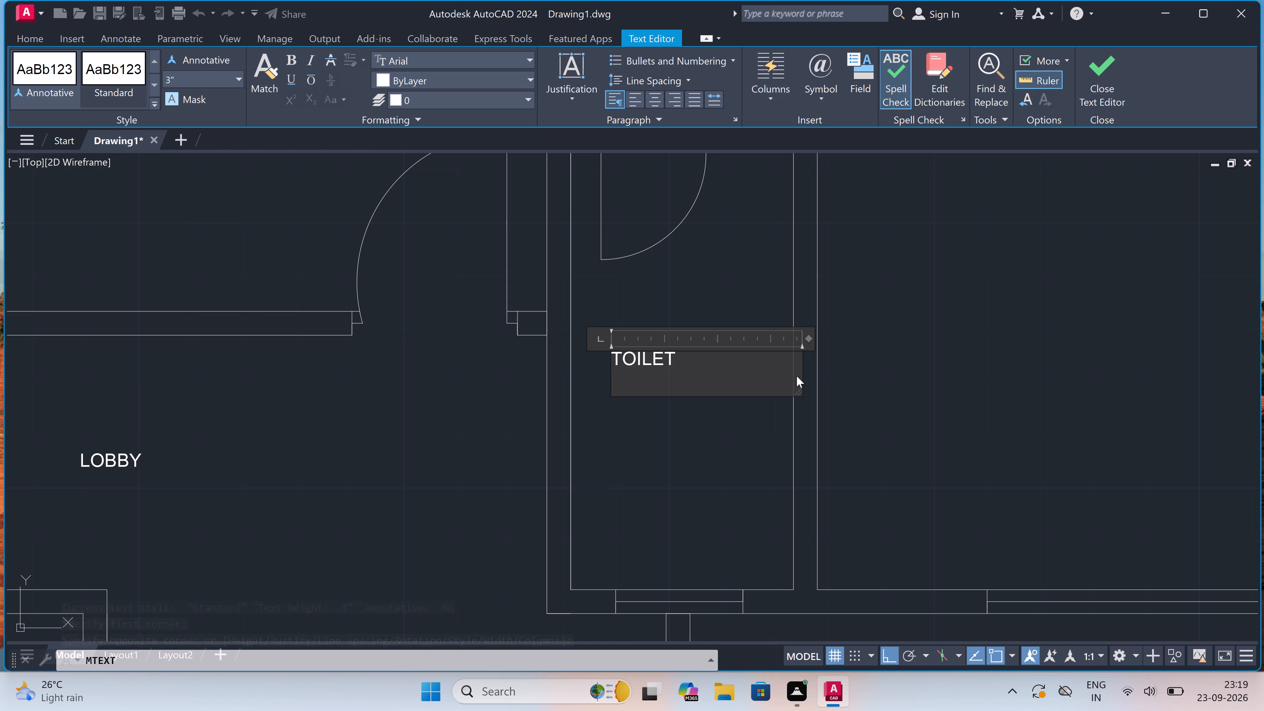
text(4'0")
key(x)
text(7'0")
click(615, 467)
Add two-line text "BEDROOM" and "10'8"X12'0"" in the room east of the newly labelled toilet.
scroll(615, 467, down, 7)
scroll(719, 456, up, 2)
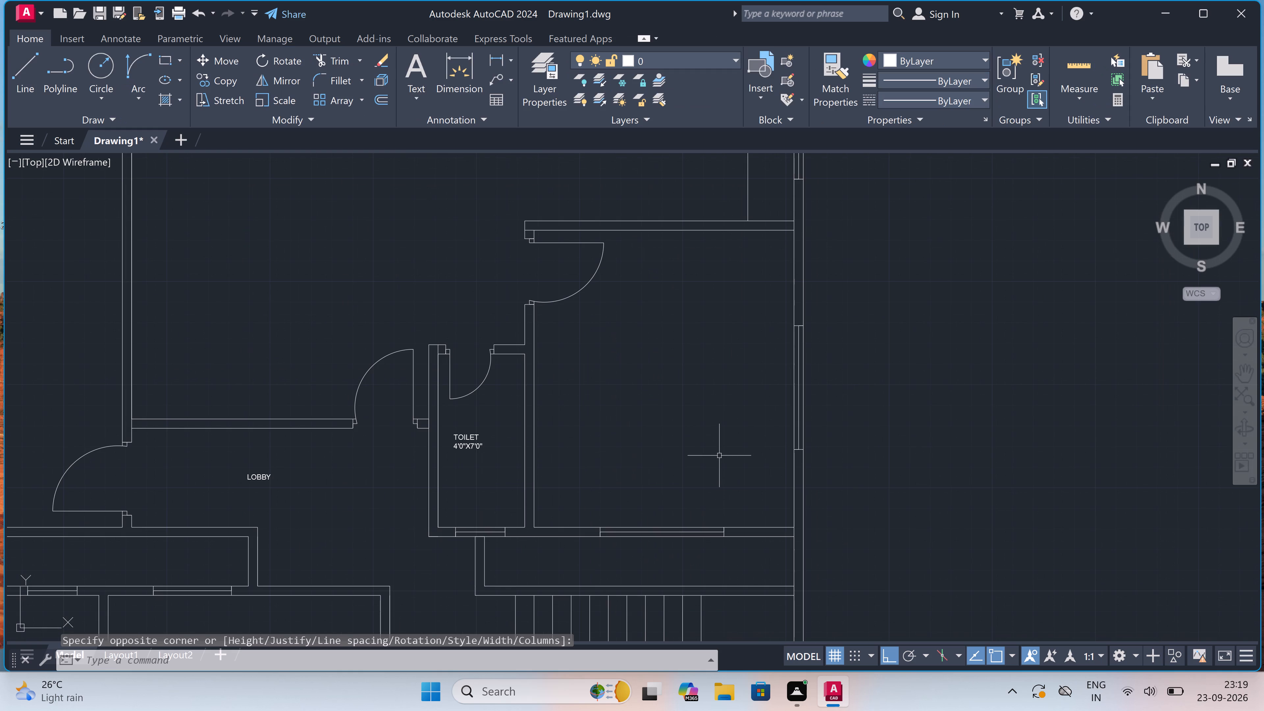
key(space)
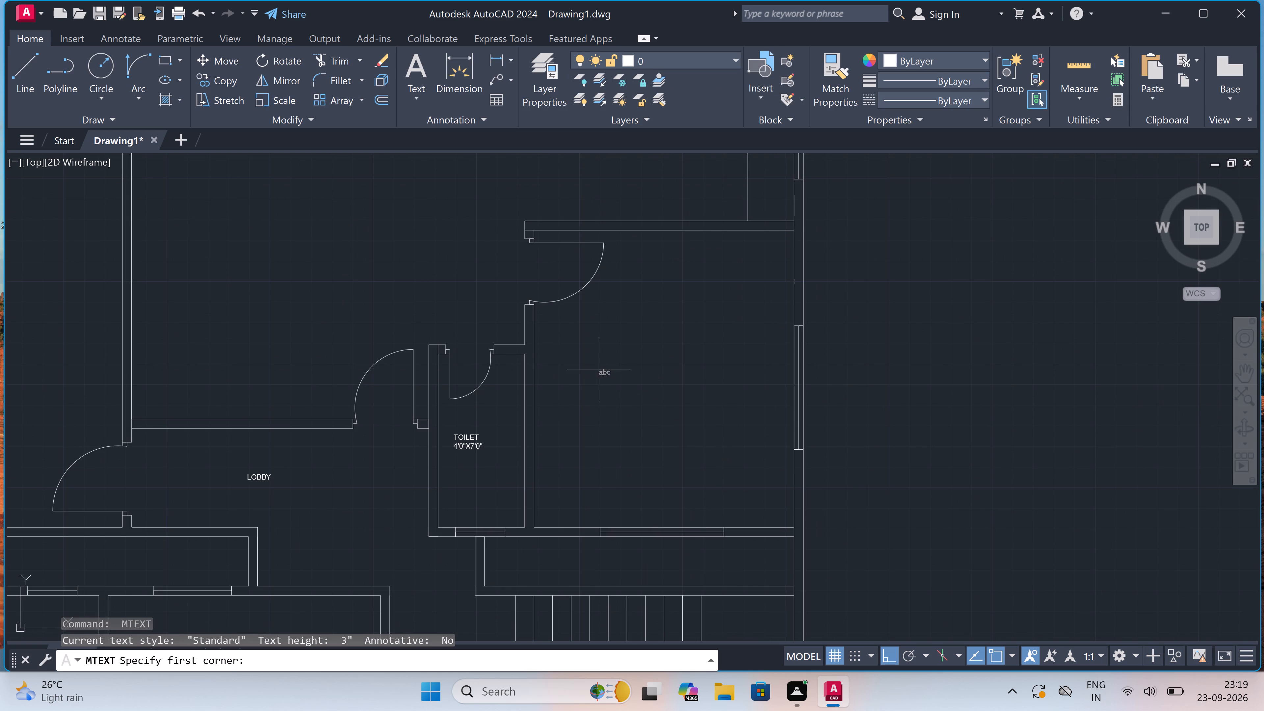
drag(553, 370, 561, 372)
click(745, 408)
scroll(561, 397, up, 1)
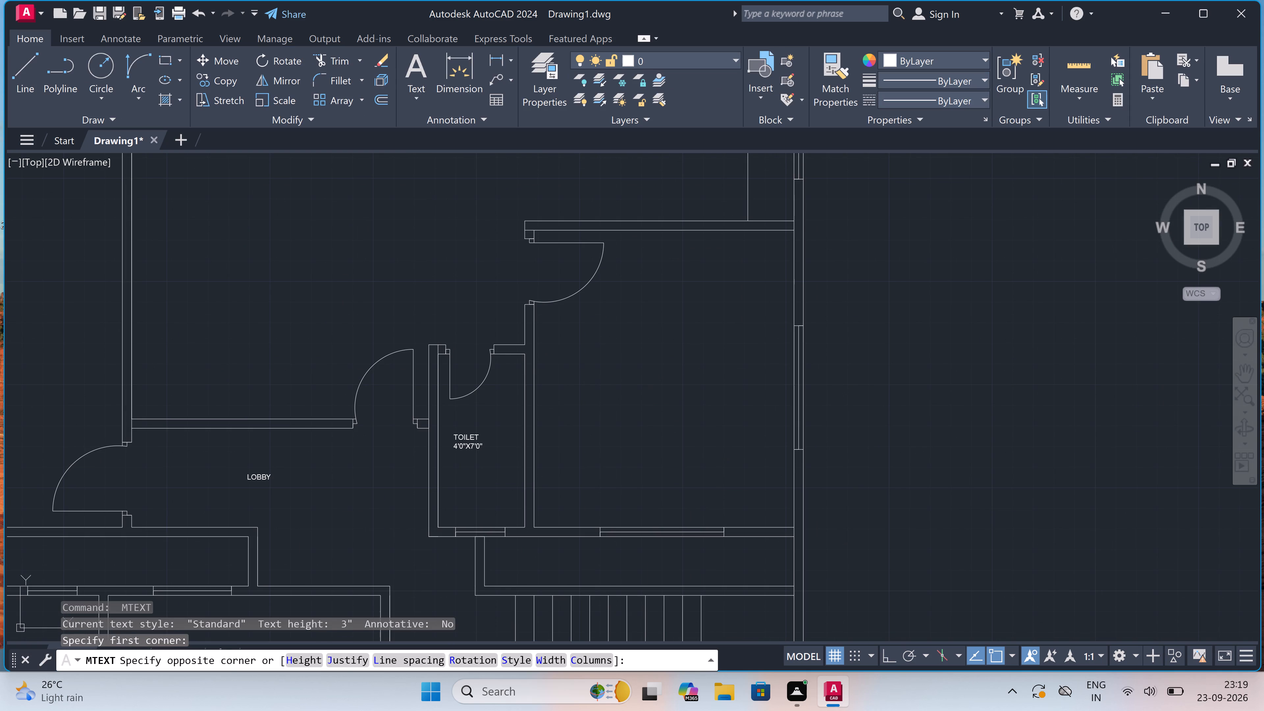
scroll(569, 388, up, 2)
text(BR)
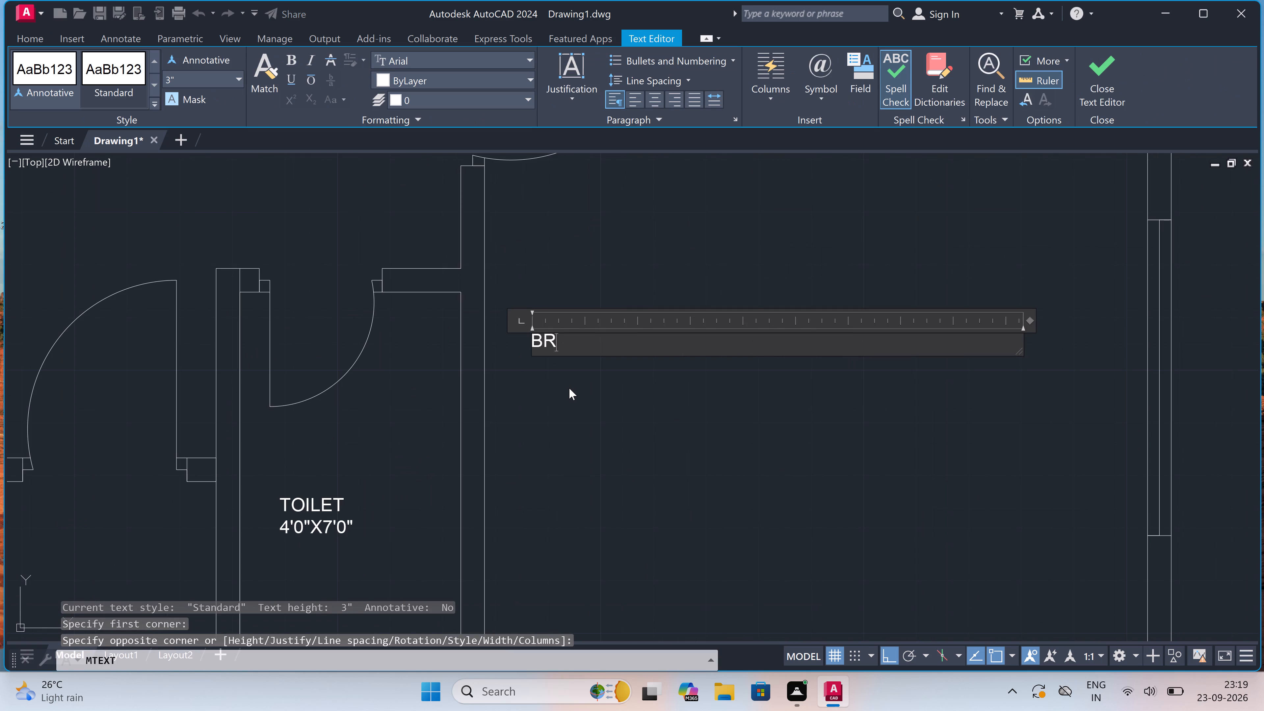
key(BackSpace)
text(EDRP)
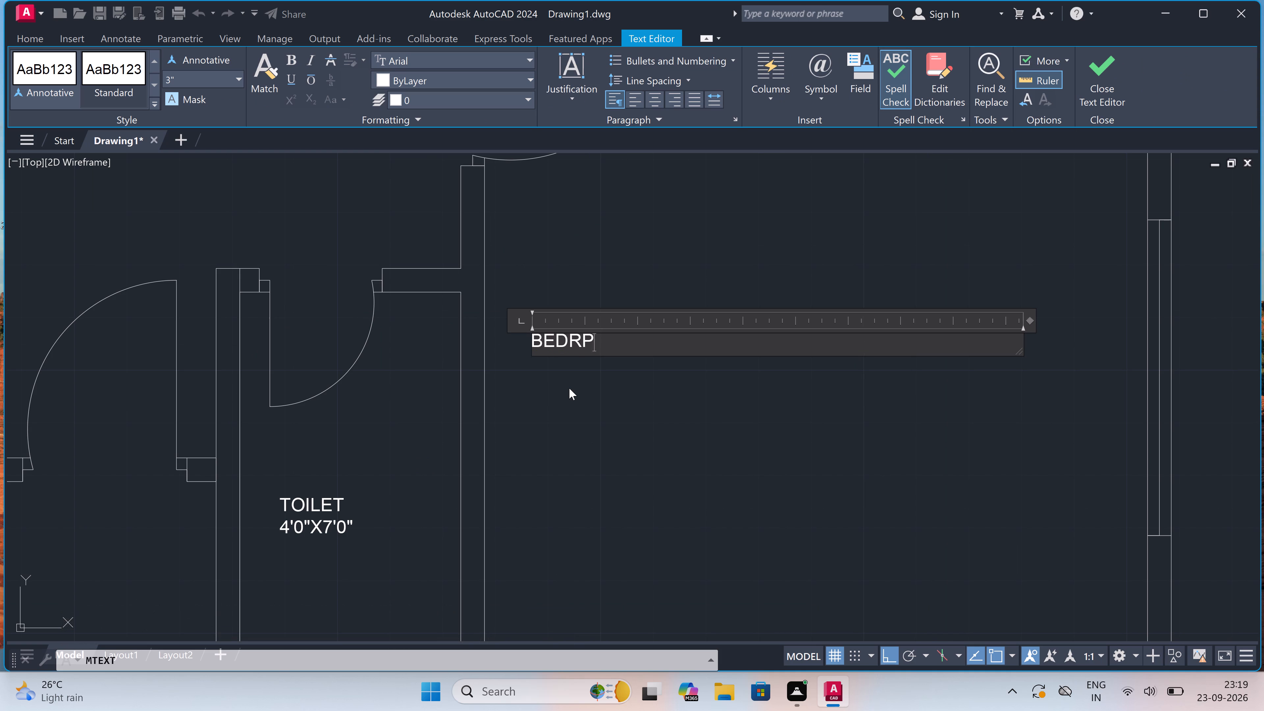
key(BackSpace)
text(OOM)
key(Return)
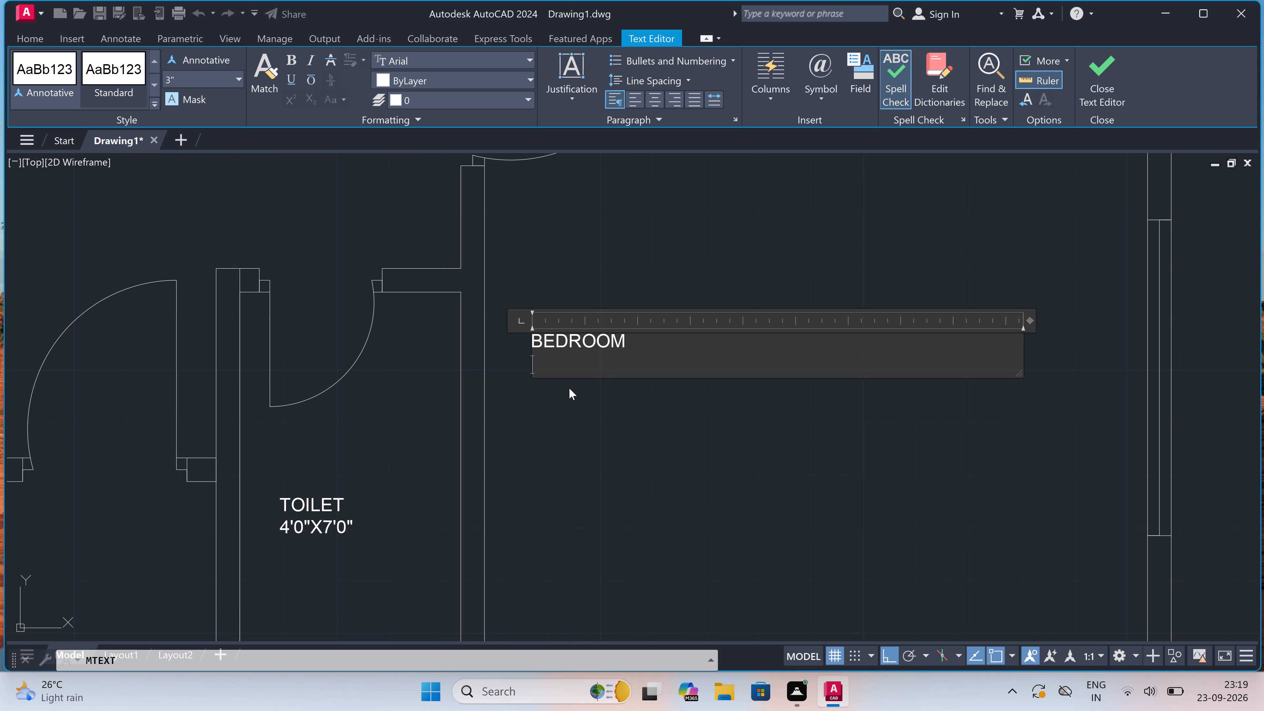
text(10)
key(apostrophe)
text(8"X)
text(12)
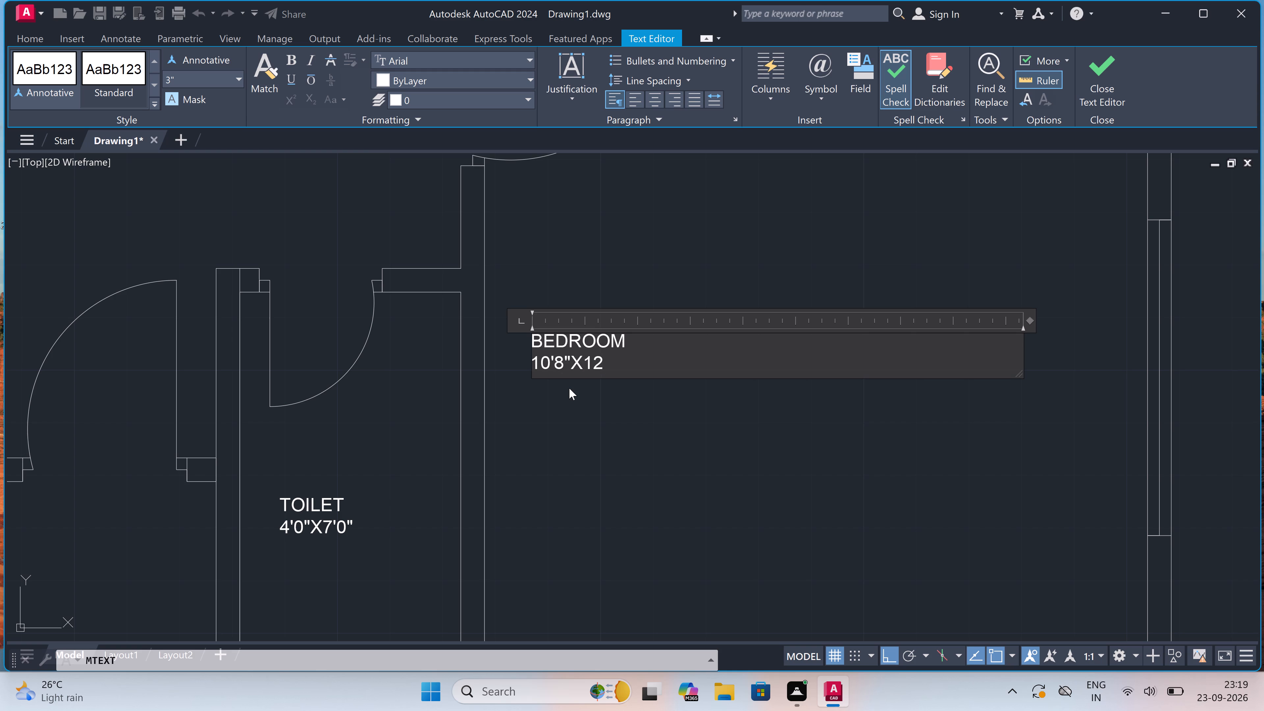
text('0")
click(631, 479)
Add two-line text "KITCHEN" and "10'6"X6'0"" in the room with the counter, directly north of the upper flat's east bedroom.
scroll(632, 479, down, 9)
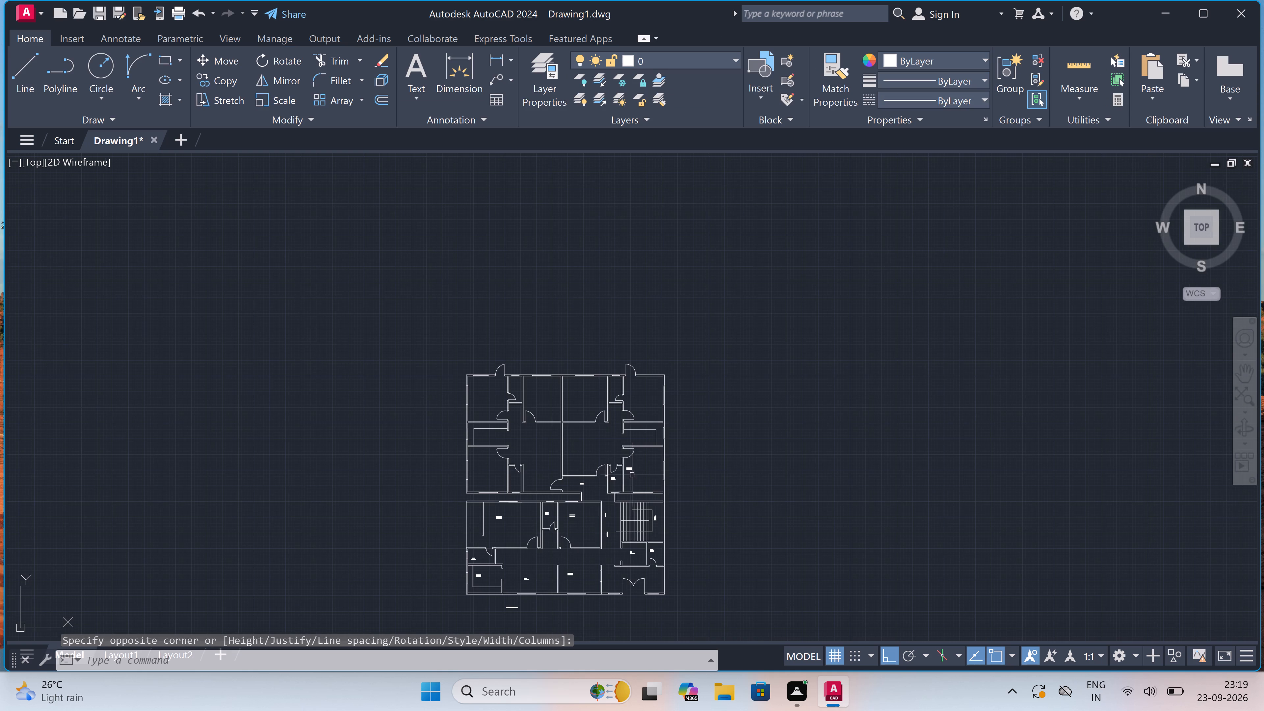
scroll(624, 452, up, 5)
scroll(653, 413, up, 1)
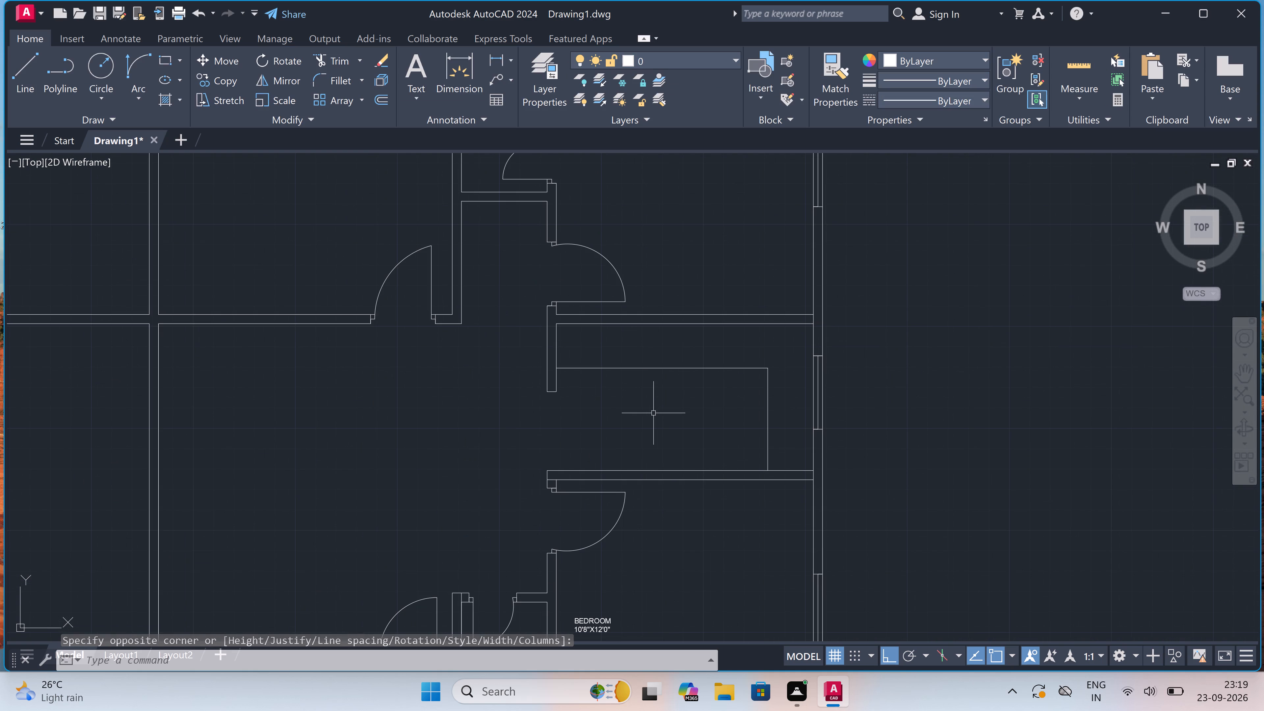
key(space)
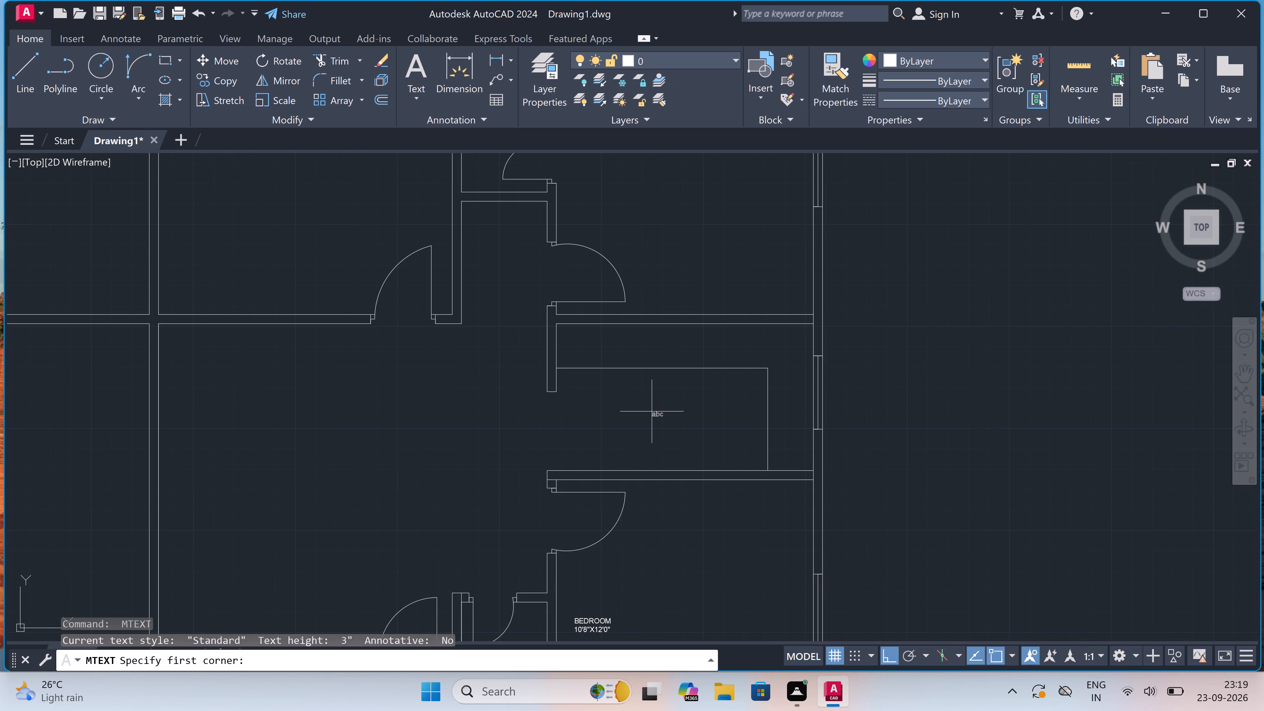
scroll(652, 411, up, 1)
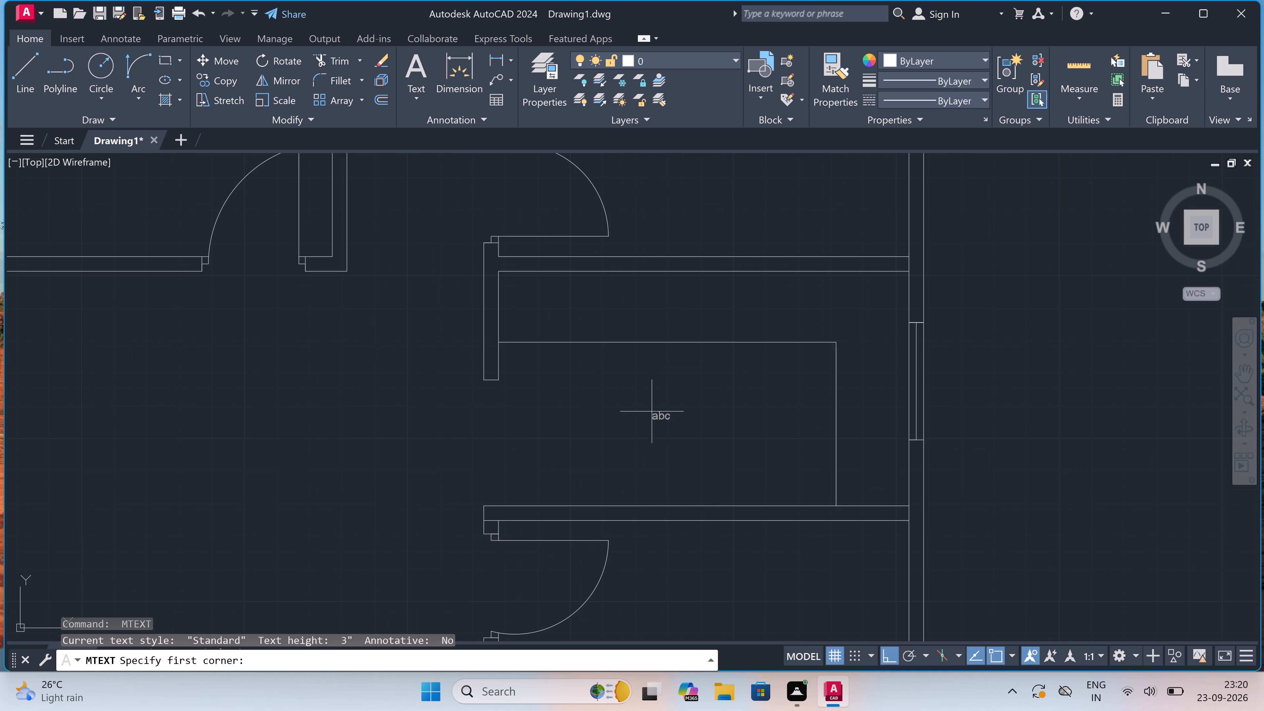
drag(607, 418, 612, 417)
click(795, 428)
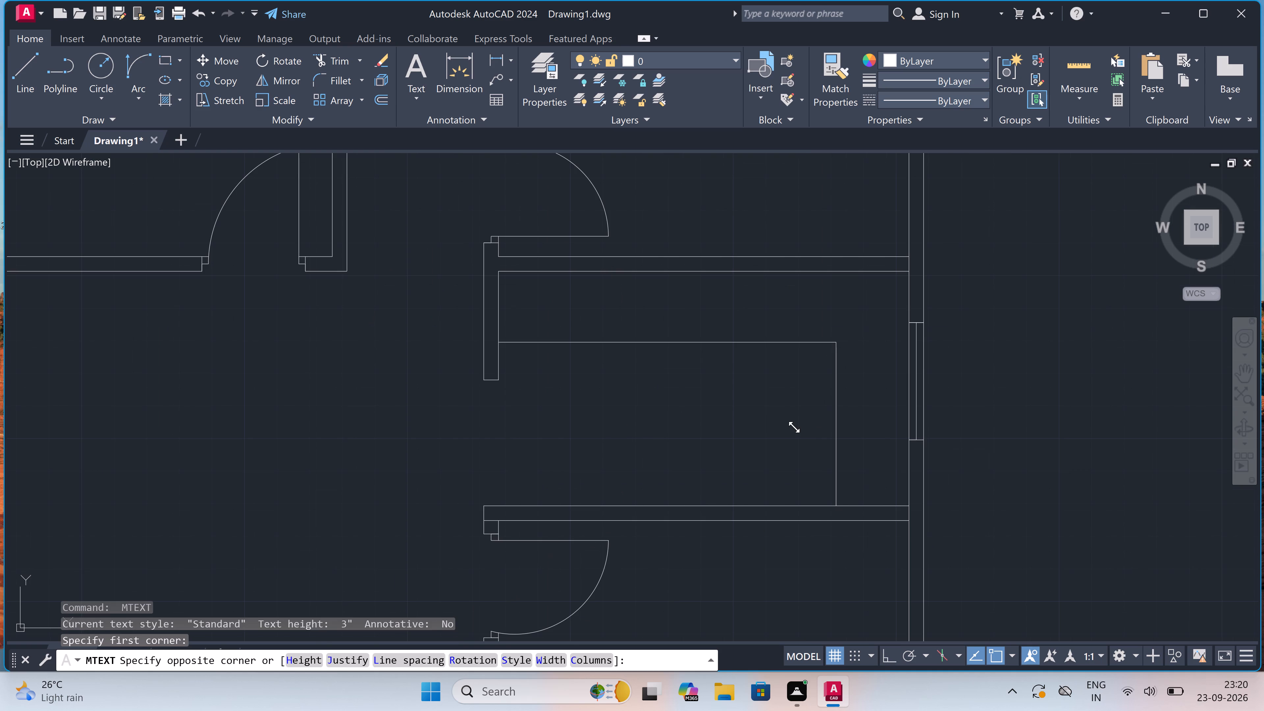
text(KITCHE)
key(n)
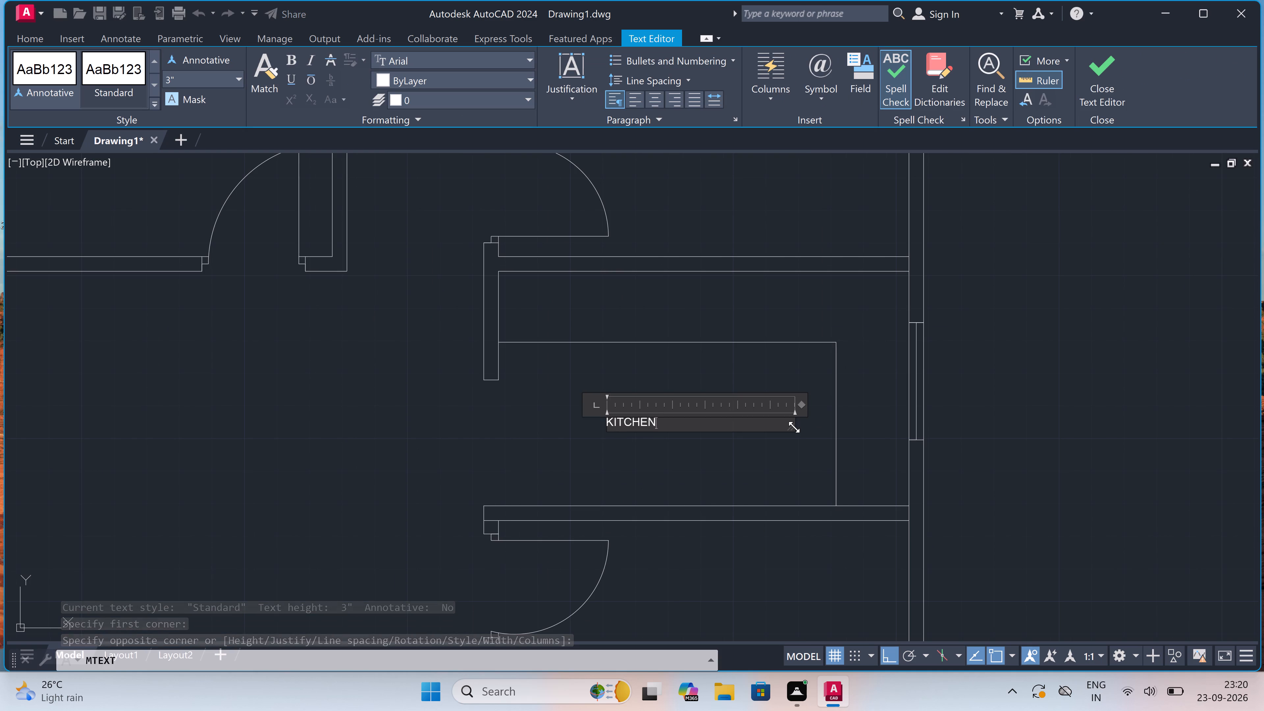
key(Return)
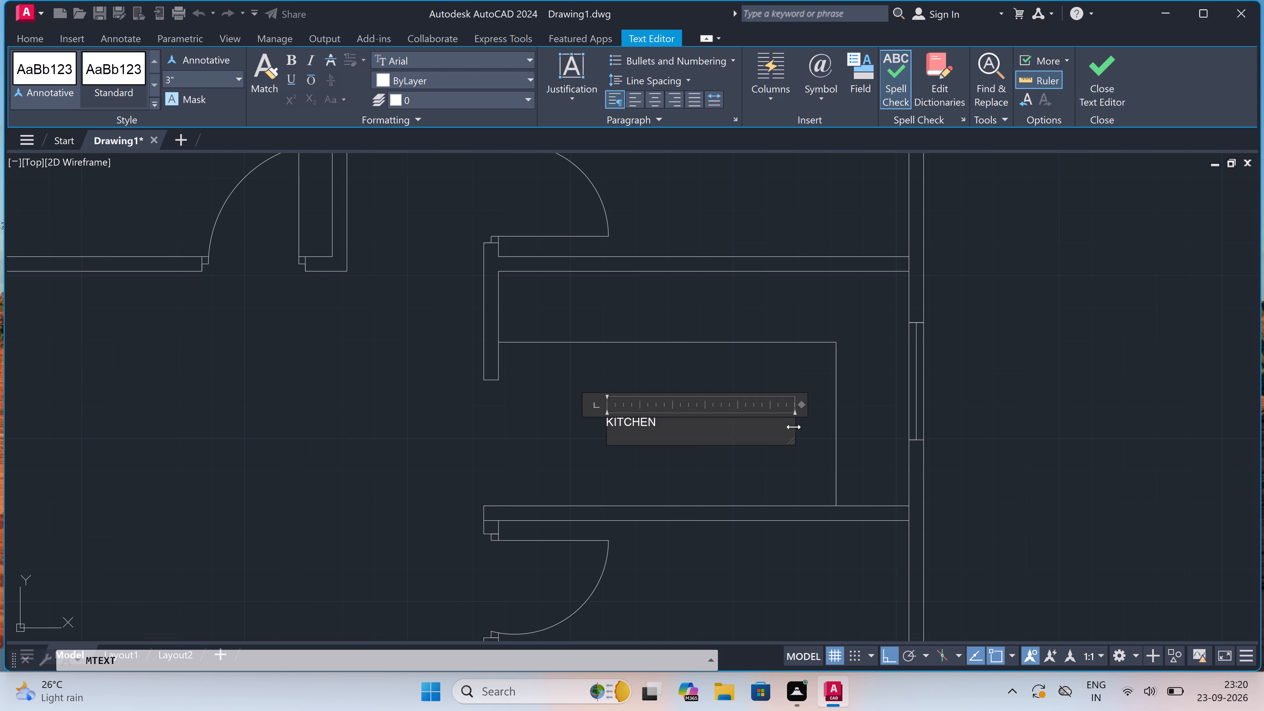
text(10')
key(6)
key(shift+quotedbl)
key(x)
text(6'0")
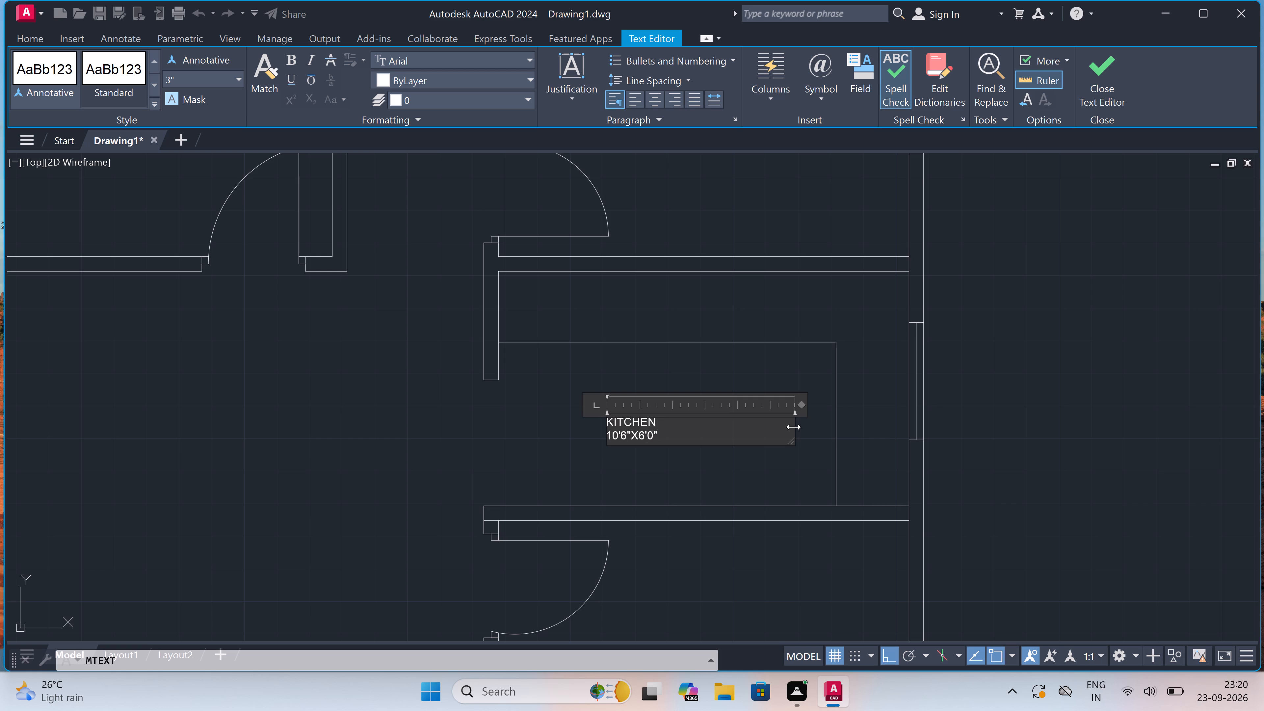
click(793, 426)
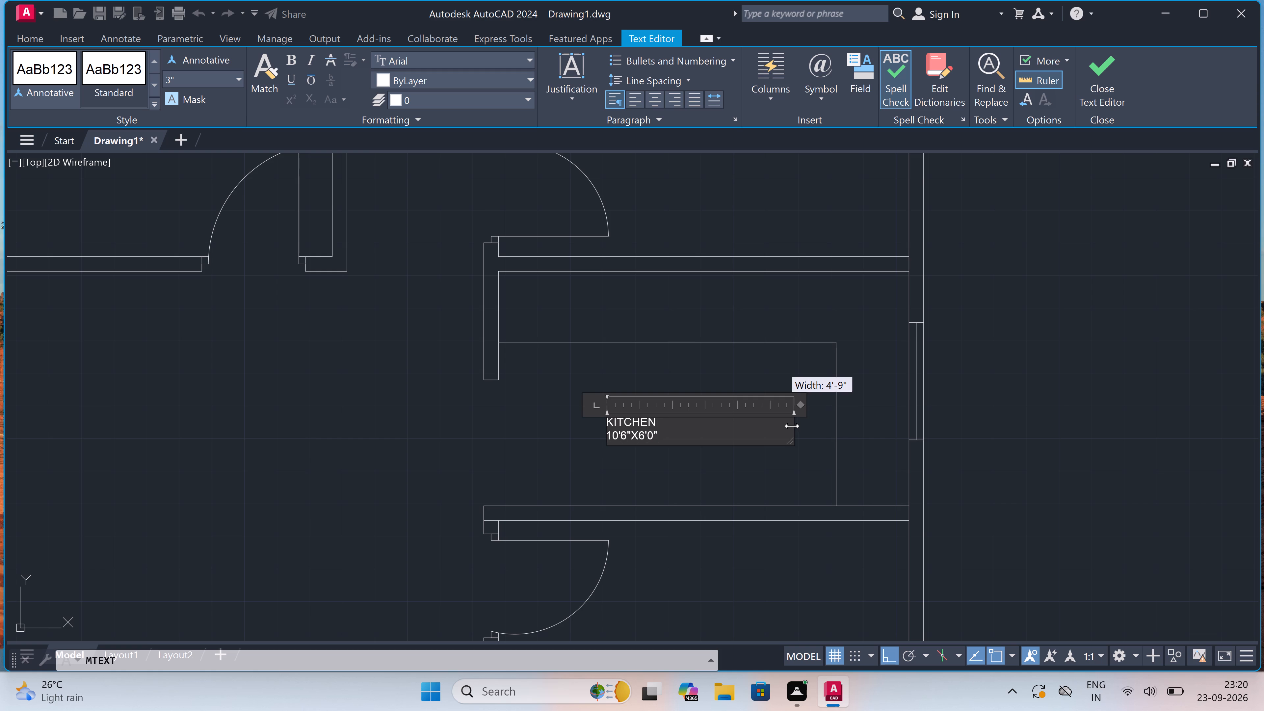
right_drag(792, 425, 766, 442)
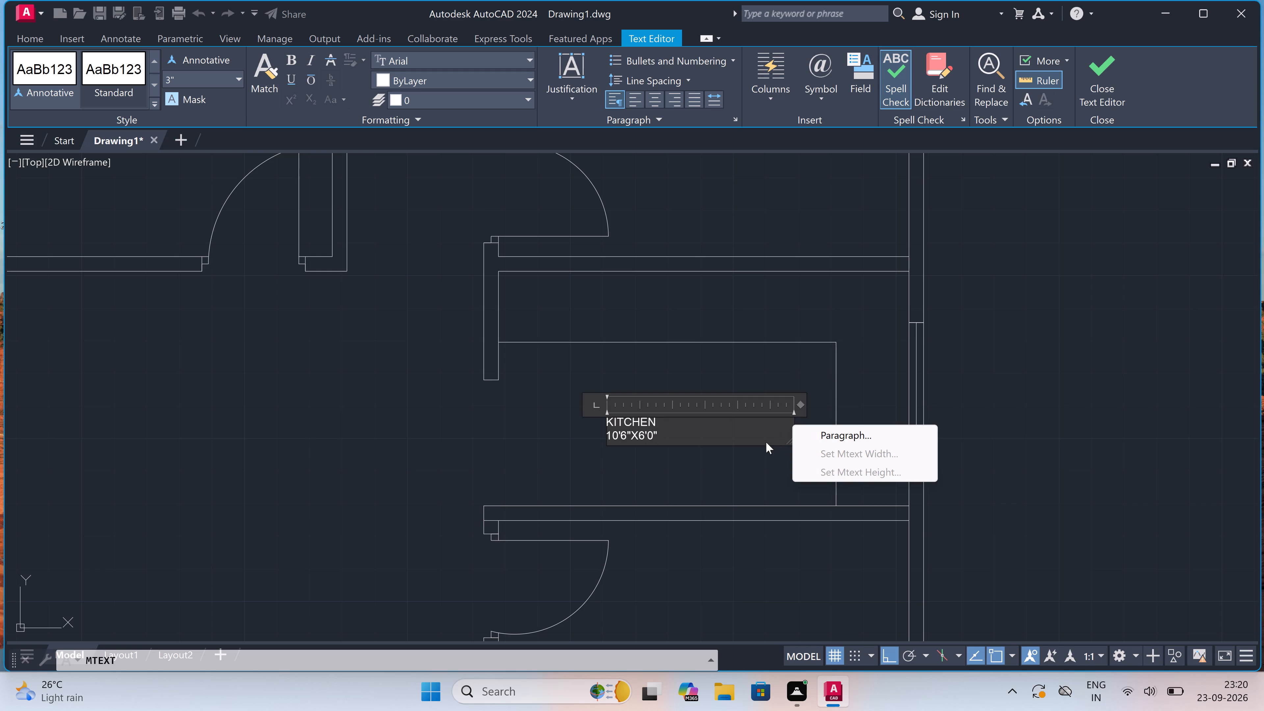
right_drag(766, 442, 717, 459)
click(717, 459)
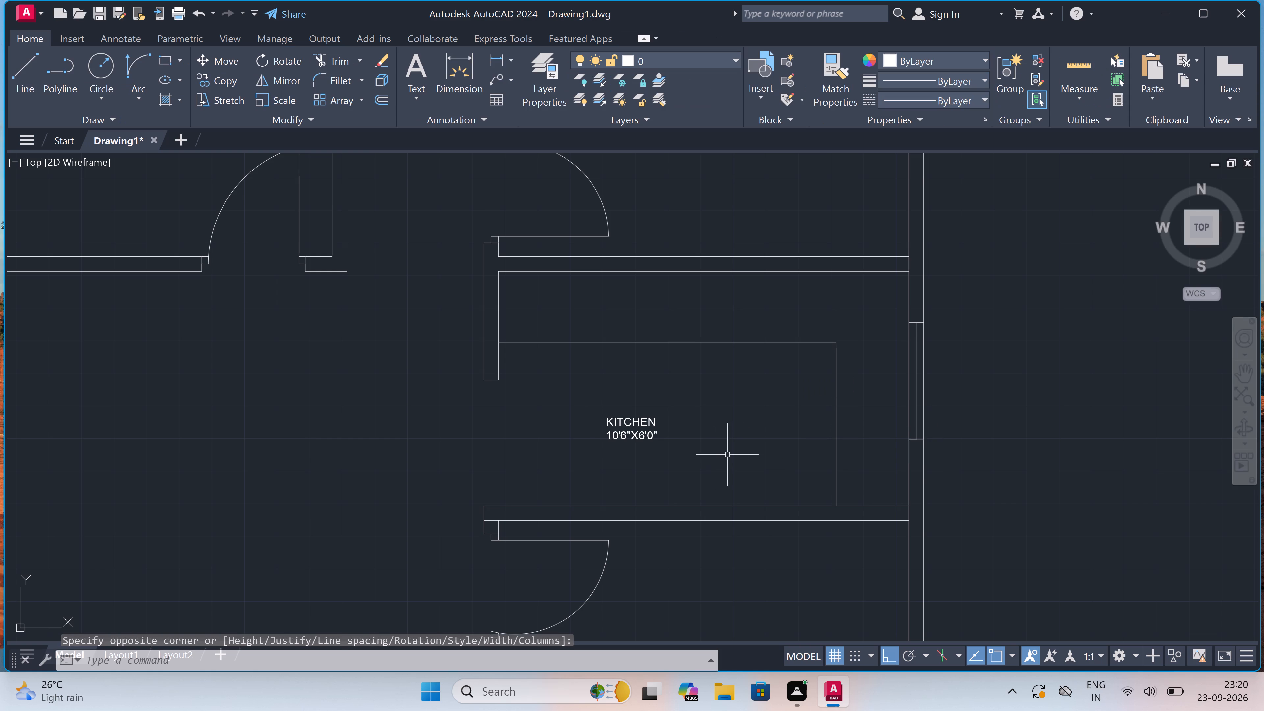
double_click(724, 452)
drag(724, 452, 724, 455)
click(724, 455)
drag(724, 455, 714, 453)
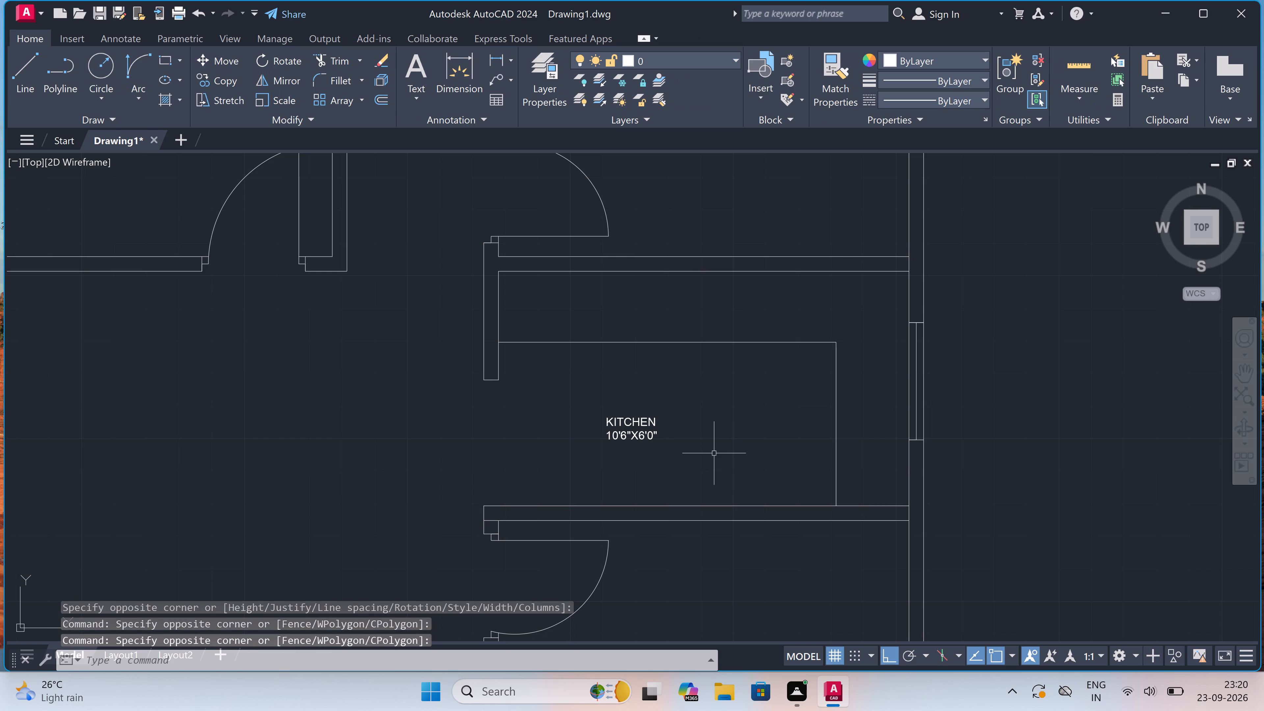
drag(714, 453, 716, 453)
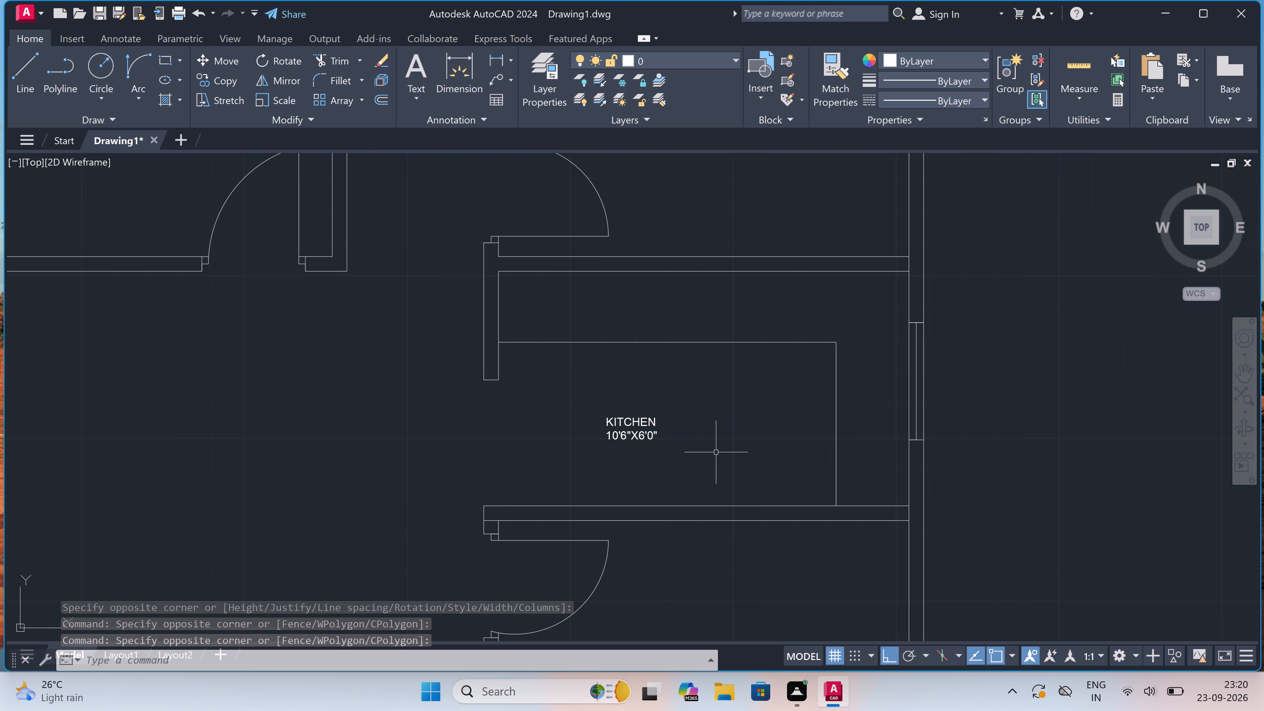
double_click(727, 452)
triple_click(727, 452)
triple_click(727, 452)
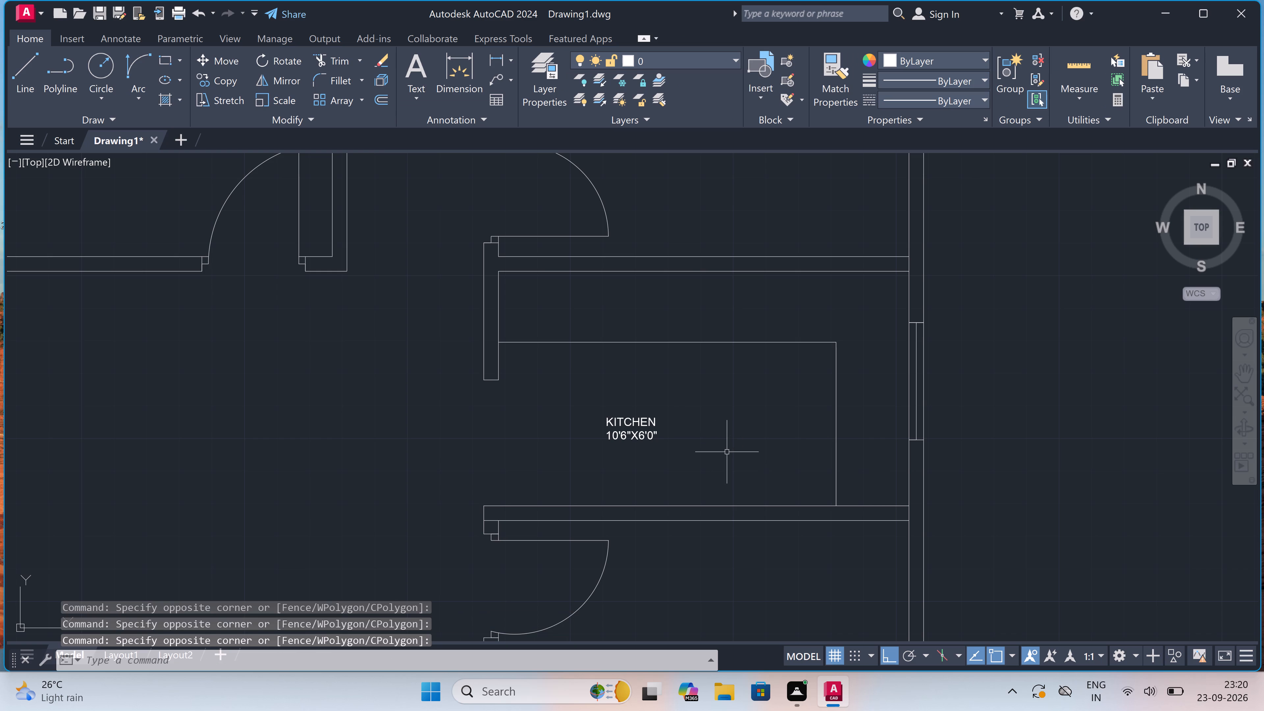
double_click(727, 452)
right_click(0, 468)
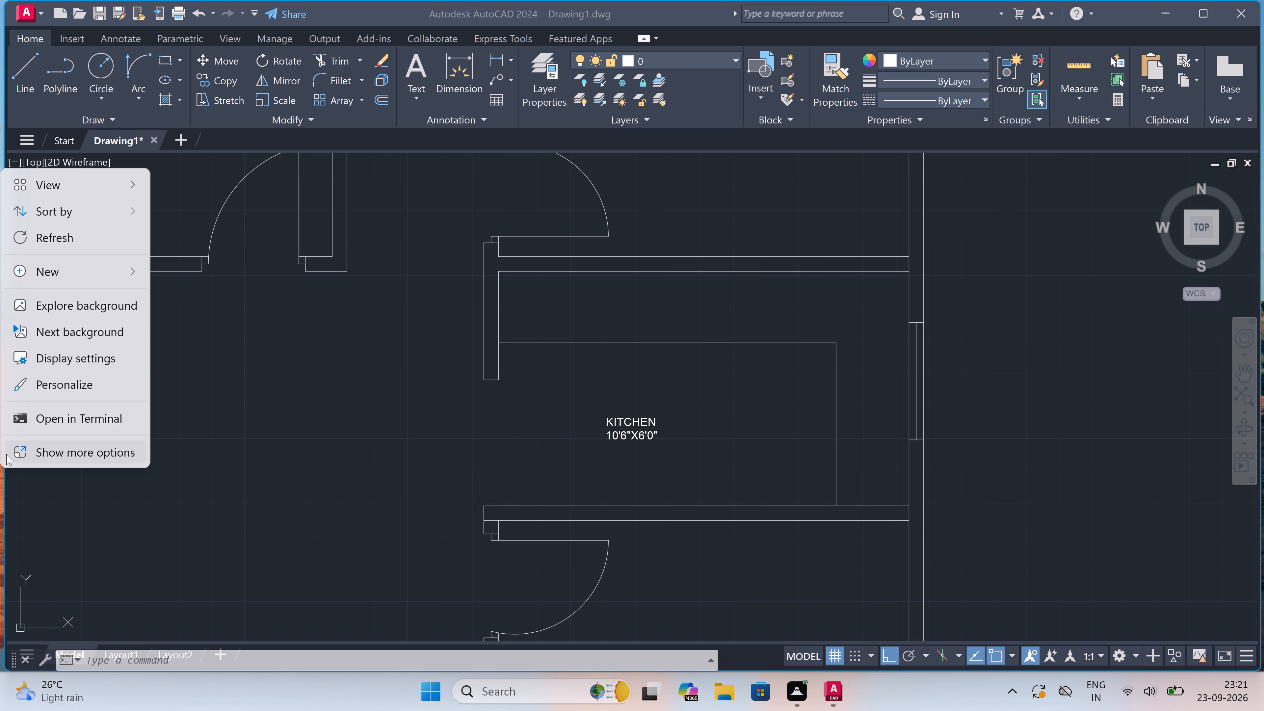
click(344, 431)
Add two-line text "BEDROOM" and "10'6"X12'0"" in the northeast corner room, north of the newly labelled kitchen.
scroll(349, 425, down, 3)
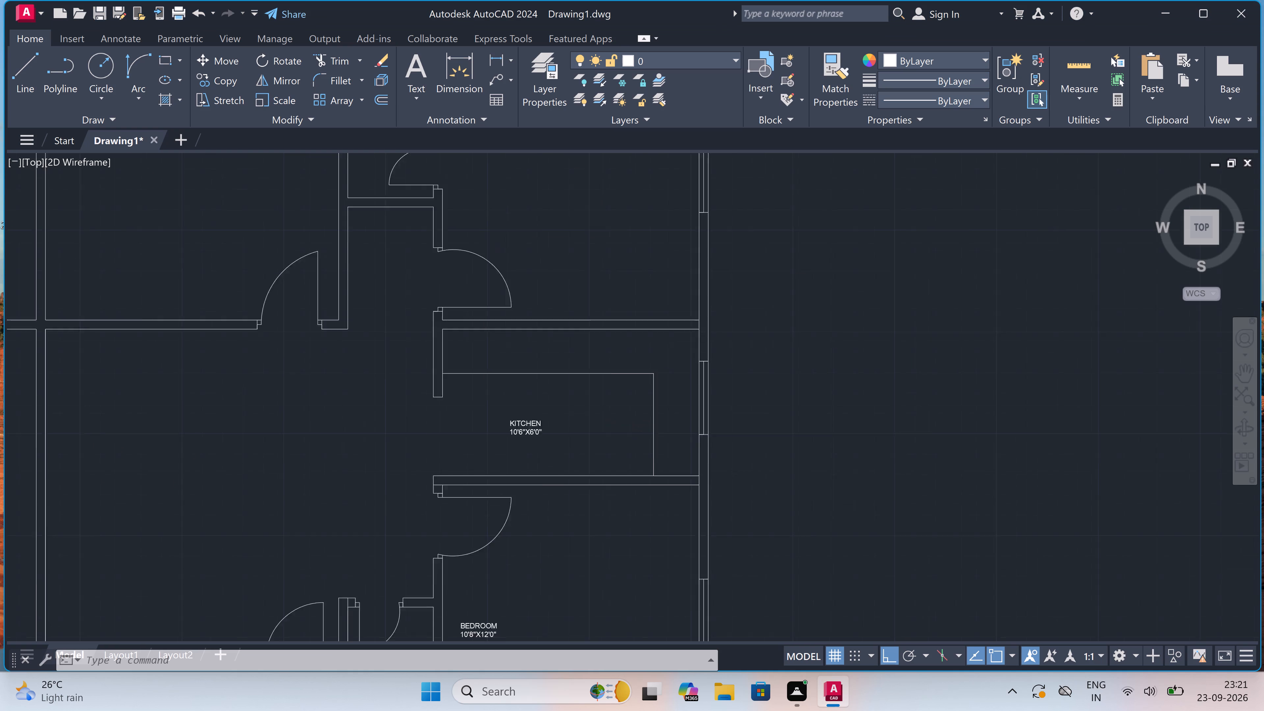
scroll(396, 313, up, 3)
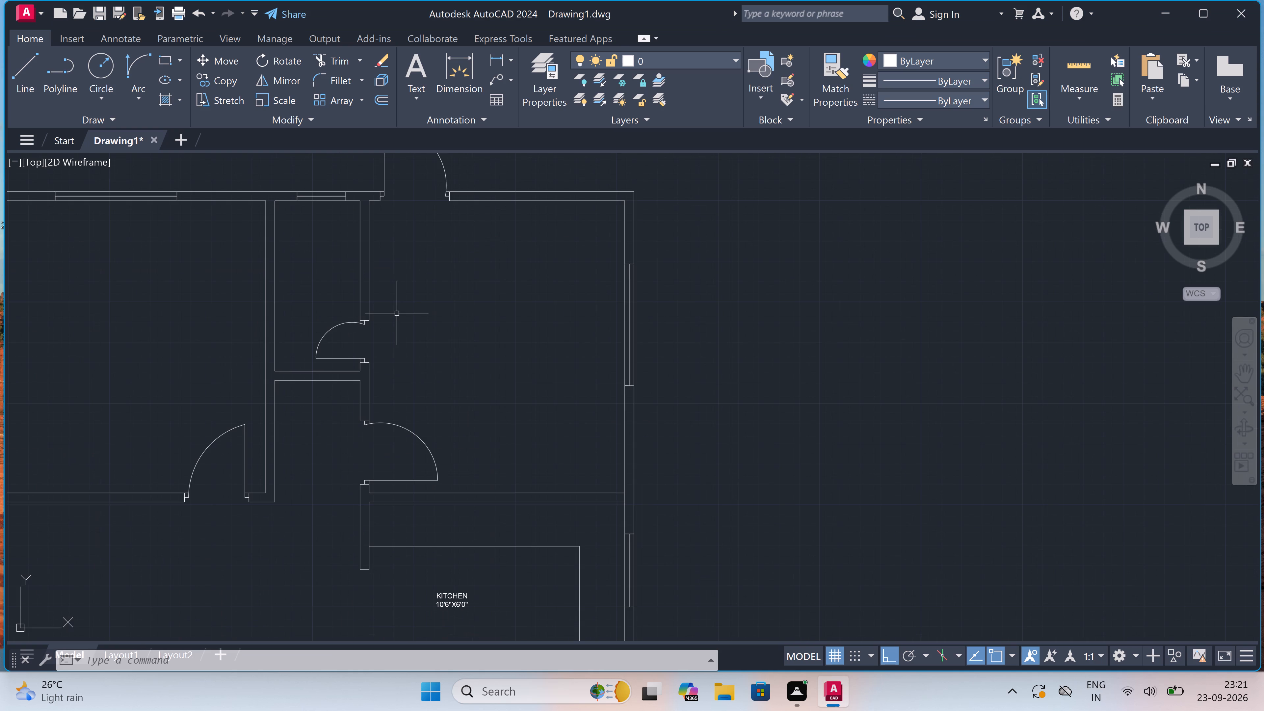
text(MT)
key(space)
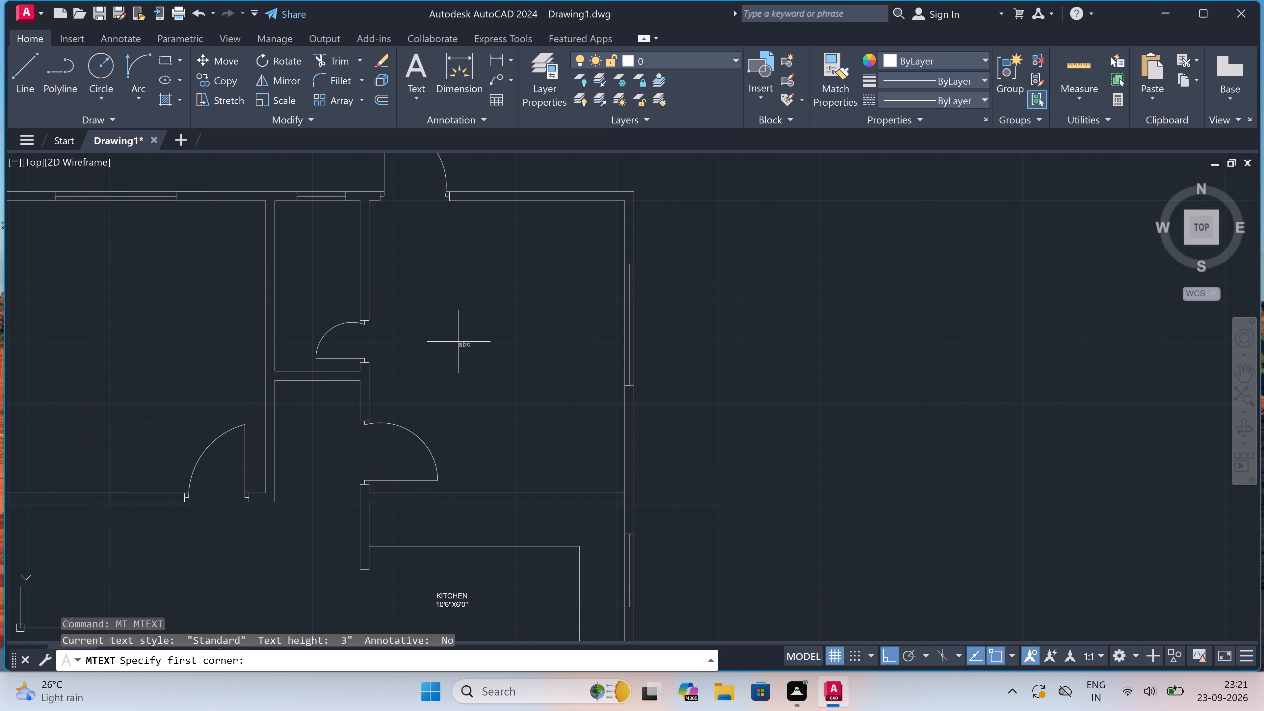
click(447, 329)
click(668, 342)
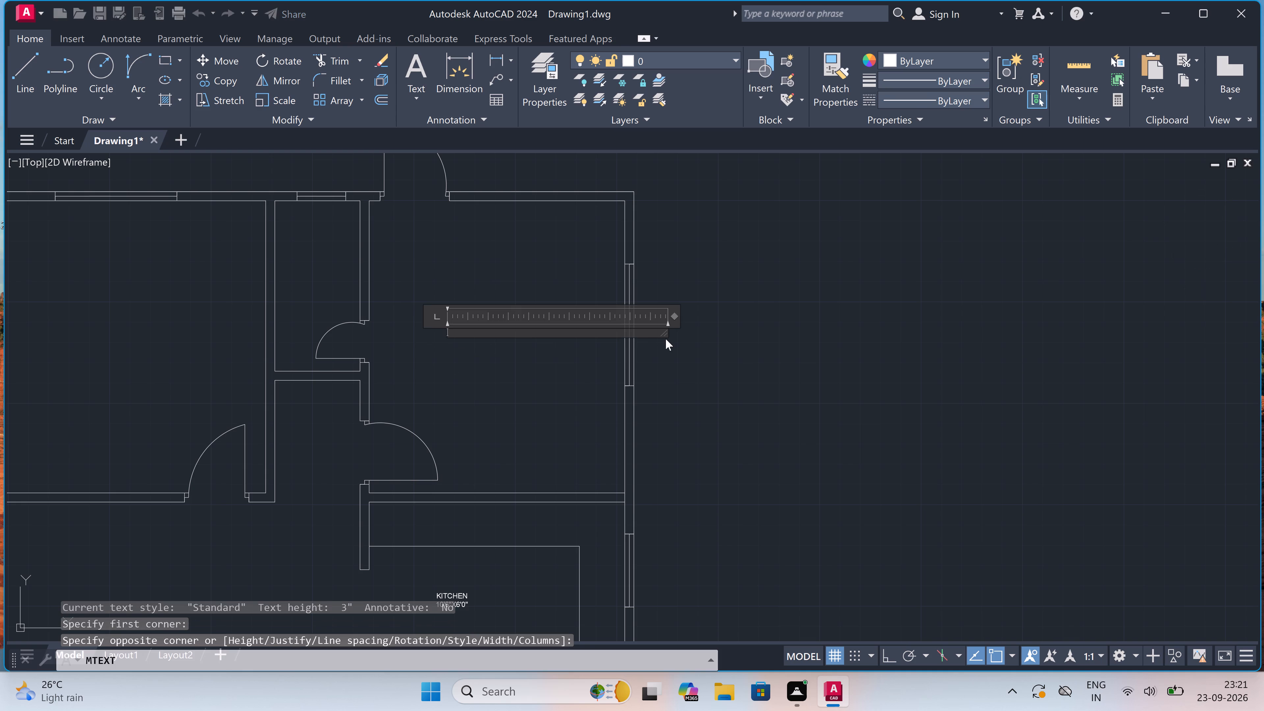
text(BEDROOM)
key(Return)
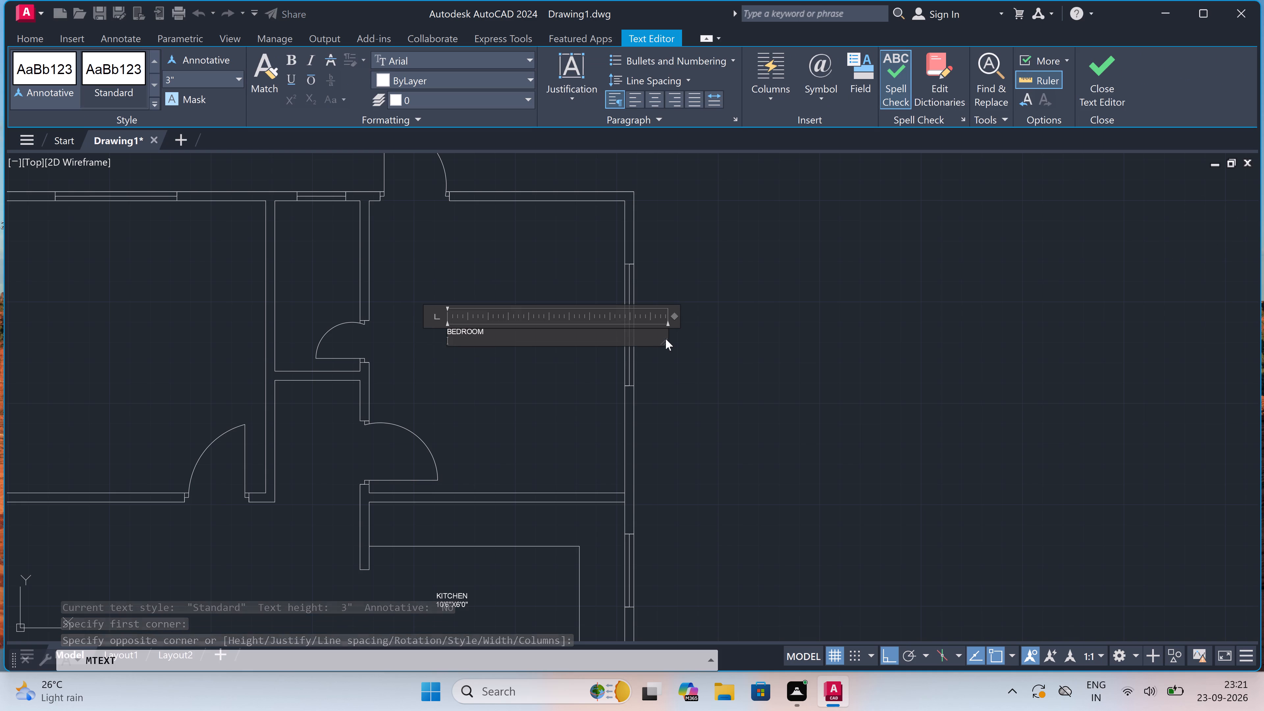
text(10')
key(6)
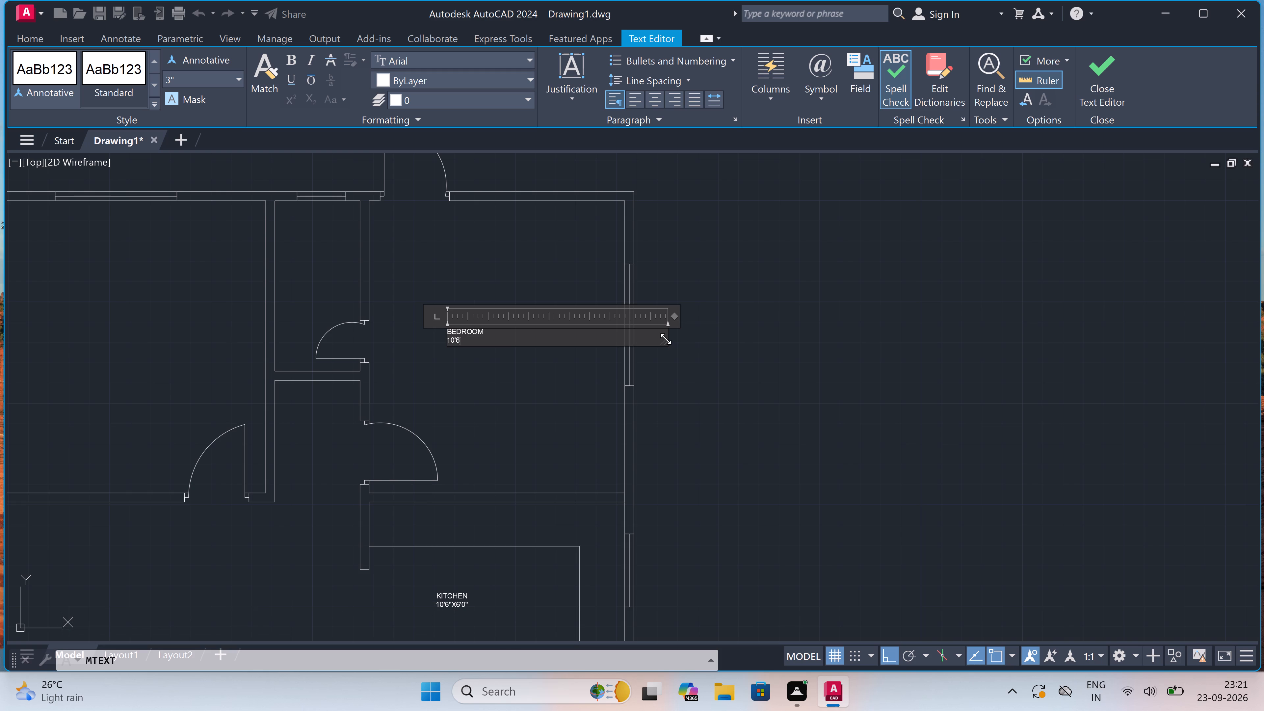
key(shift+quotedbl)
key(x)
text(12'0")
click(494, 379)
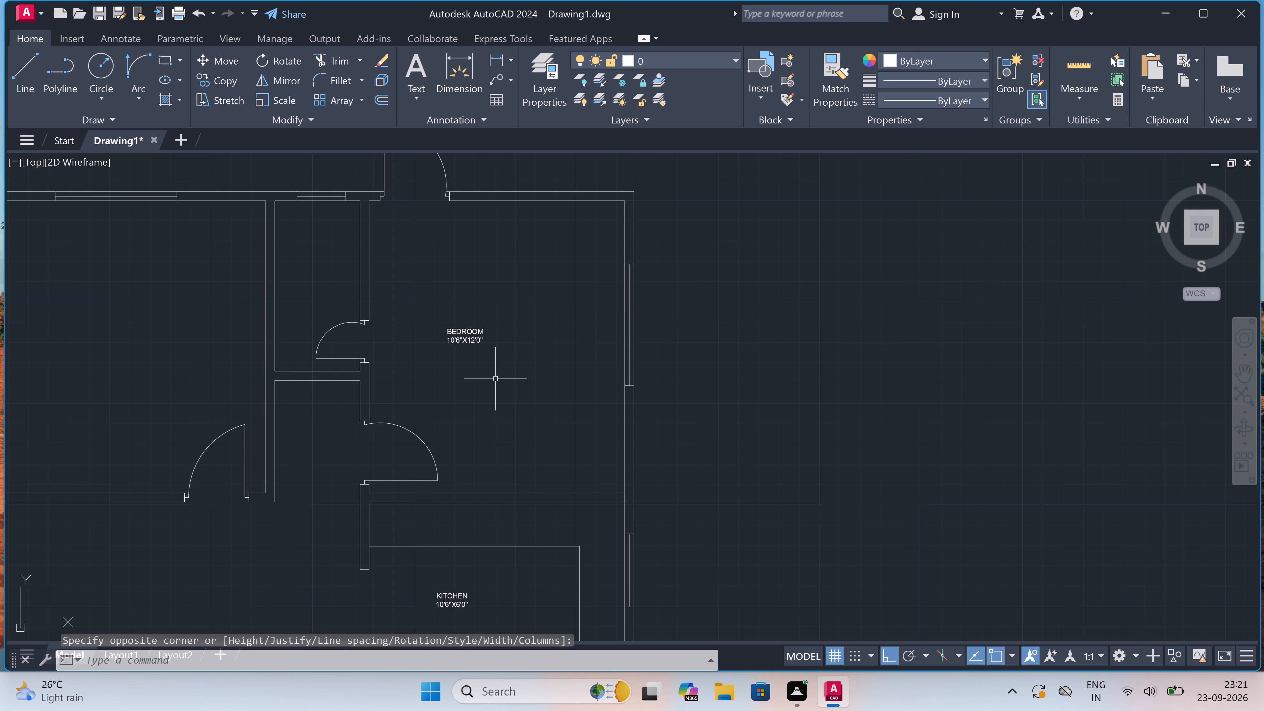
Add two-line text "TOILET" and "3'6"X7'0"" in the narrow room just west of the northeast corner bedroom.
scroll(502, 375, down, 4)
scroll(462, 350, up, 3)
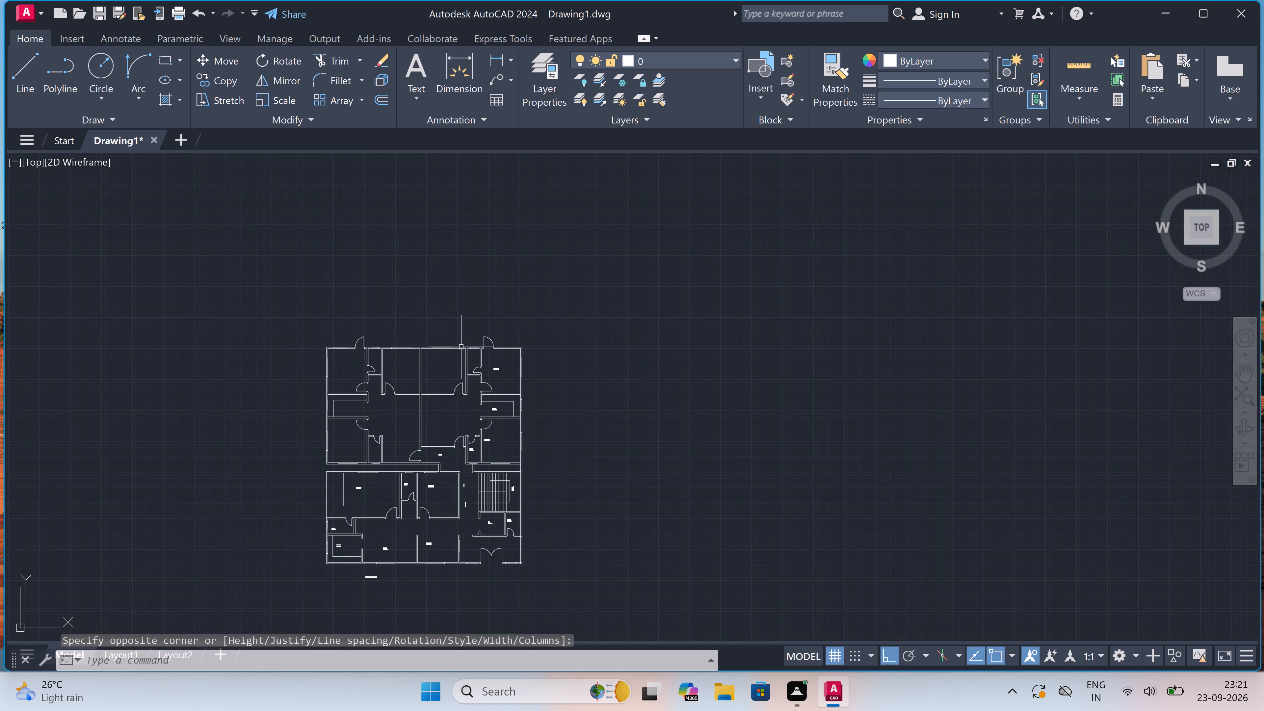
scroll(465, 351, up, 2)
key(space)
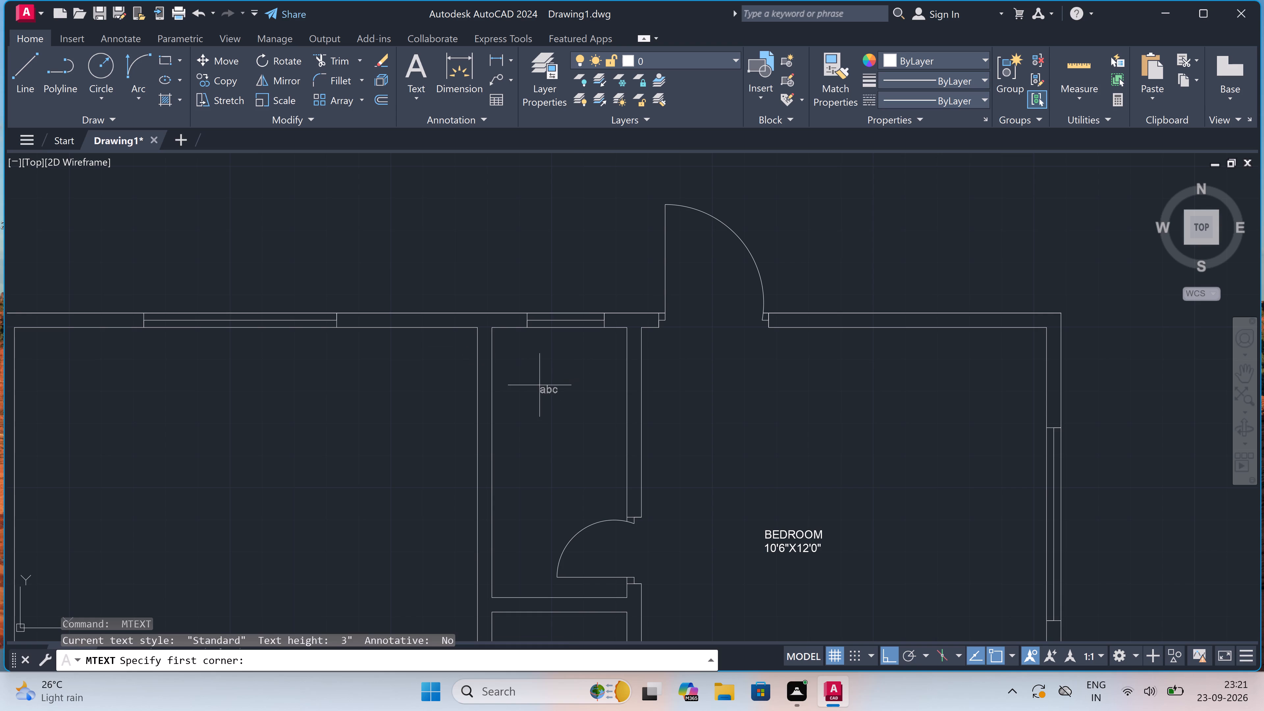
drag(539, 385, 550, 388)
click(743, 419)
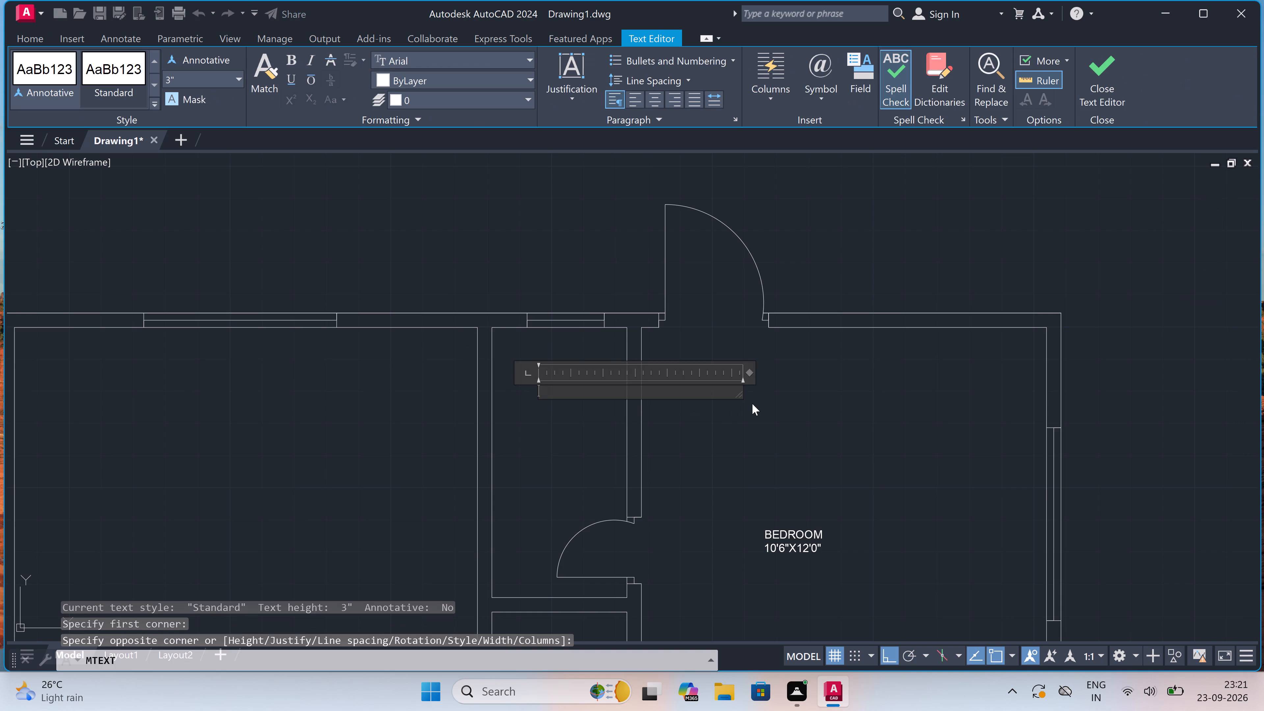
text(TOILET)
key(Return)
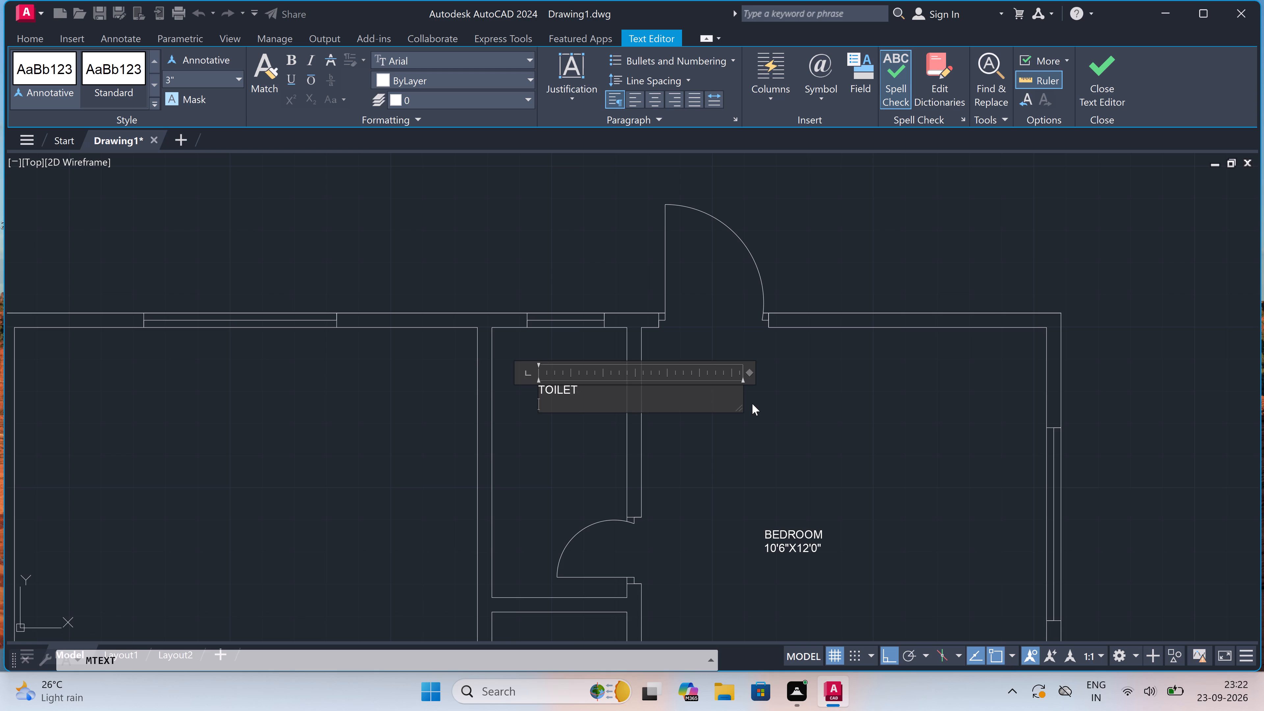
text(3')
key(6)
key(shift+quotedbl)
text(X7'0")
click(520, 464)
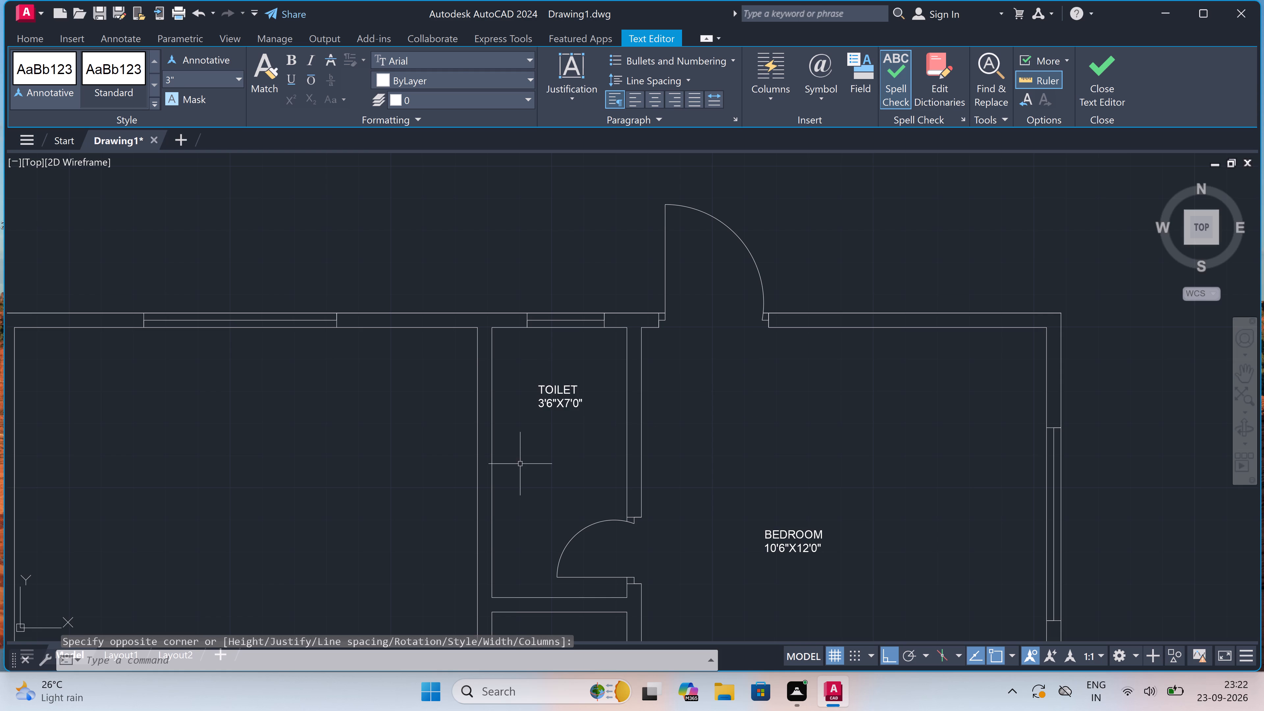
scroll(541, 437, down, 5)
scroll(513, 443, up, 4)
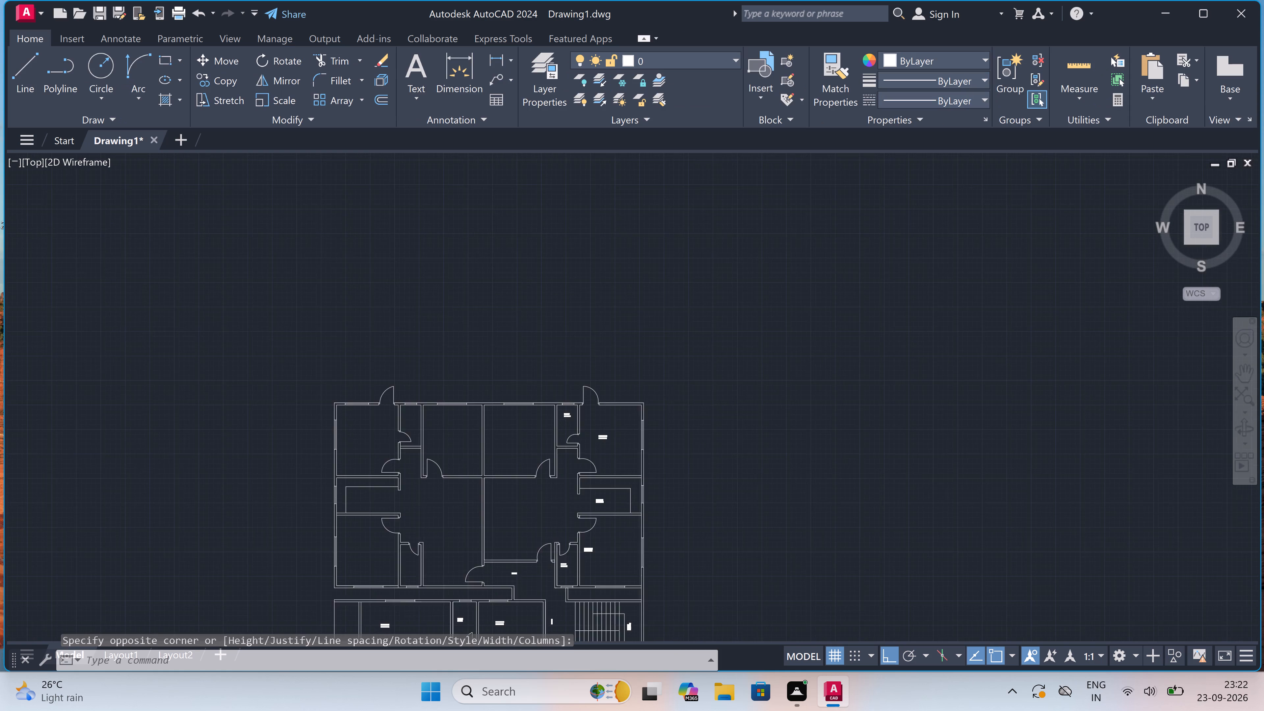
Add two-line text "BEDROOM" and "10'0"X12'0"" in the large room just west of the newly labelled northern toilet.
key(space)
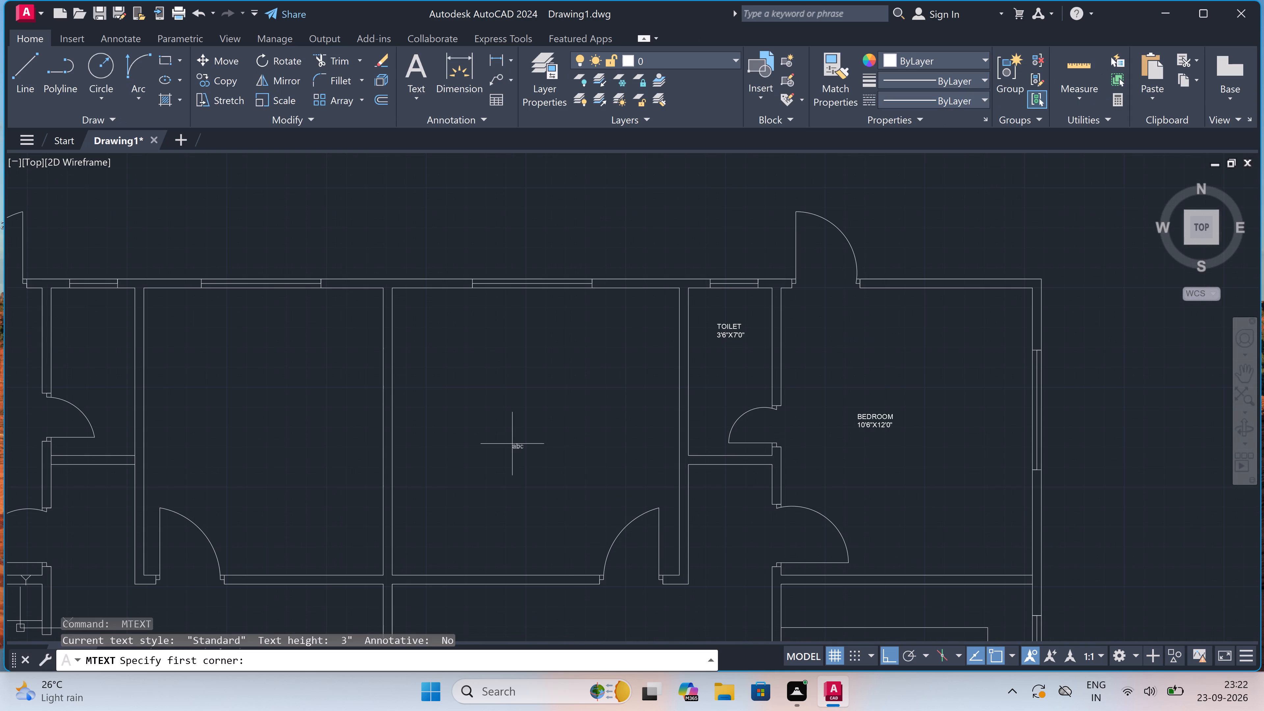
click(468, 400)
click(671, 411)
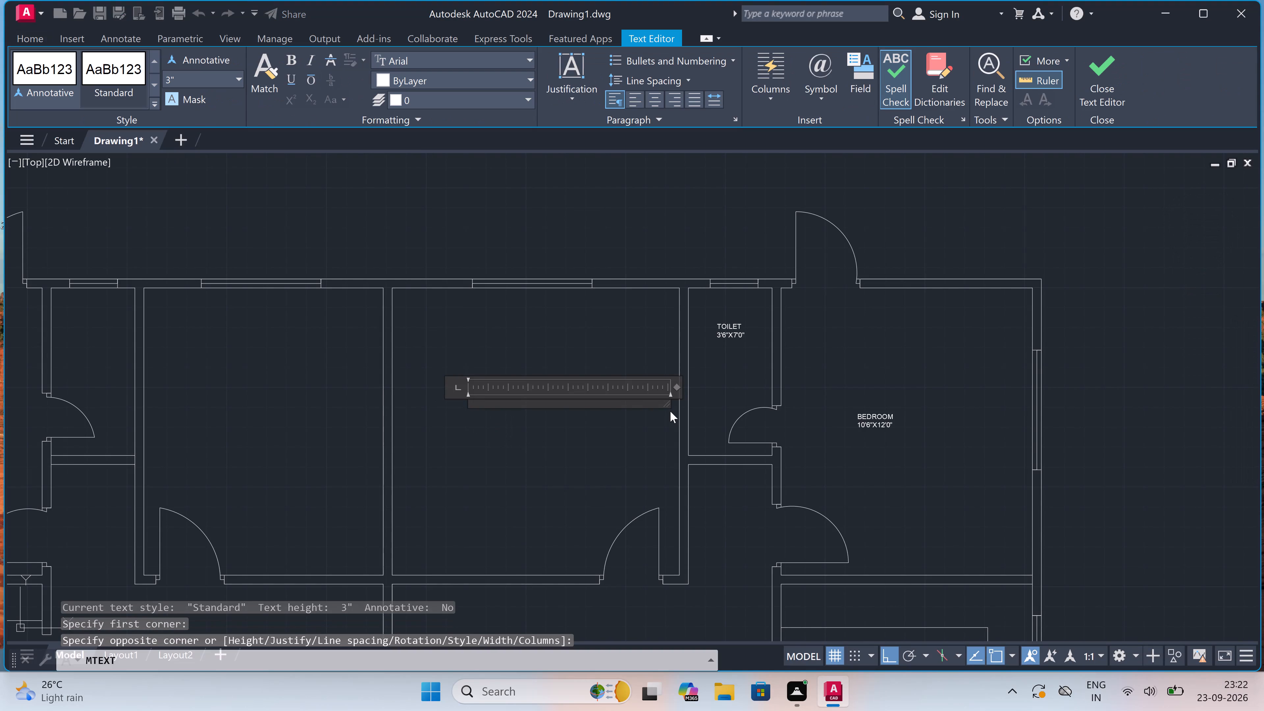
text(BEDROOM)
key(Return)
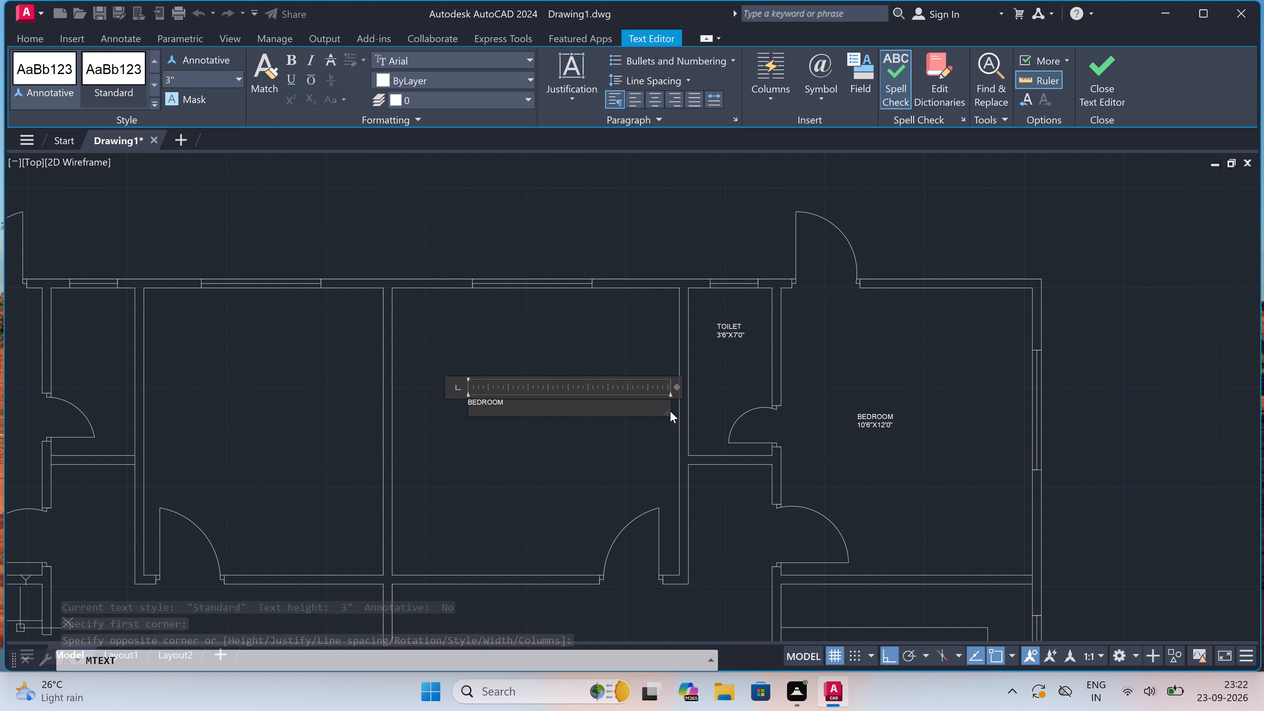
text(10)
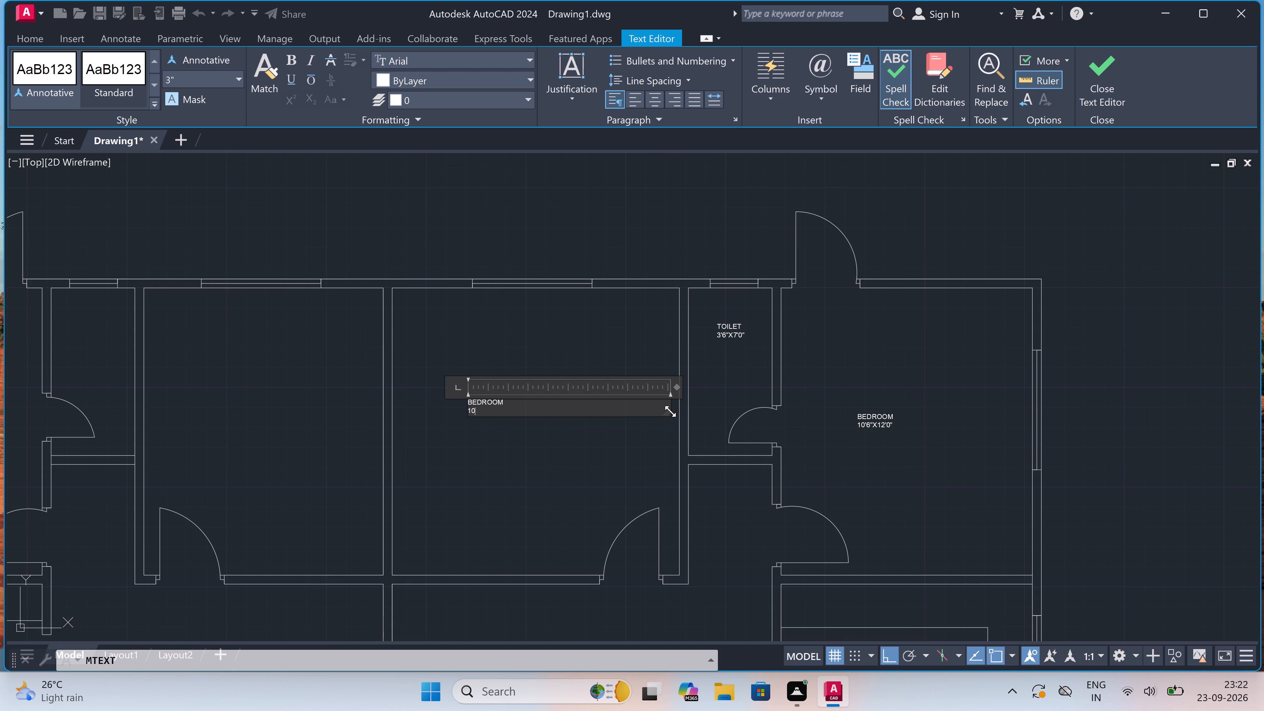
text('0"X)
text(12'0")
click(523, 459)
Copy the new 10'0"X12'0" bedroom label westward into the adjoining north room and the northwest corner room.
scroll(509, 438, down, 4)
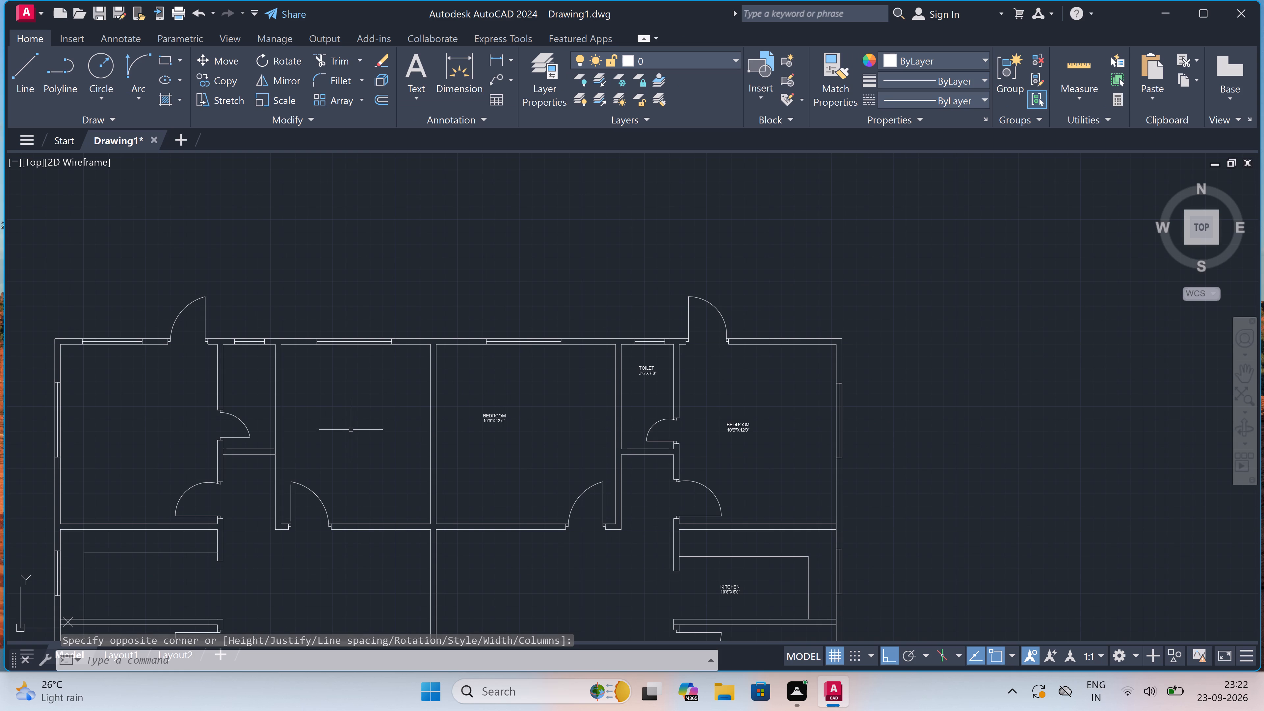
scroll(504, 433, up, 1)
click(478, 408)
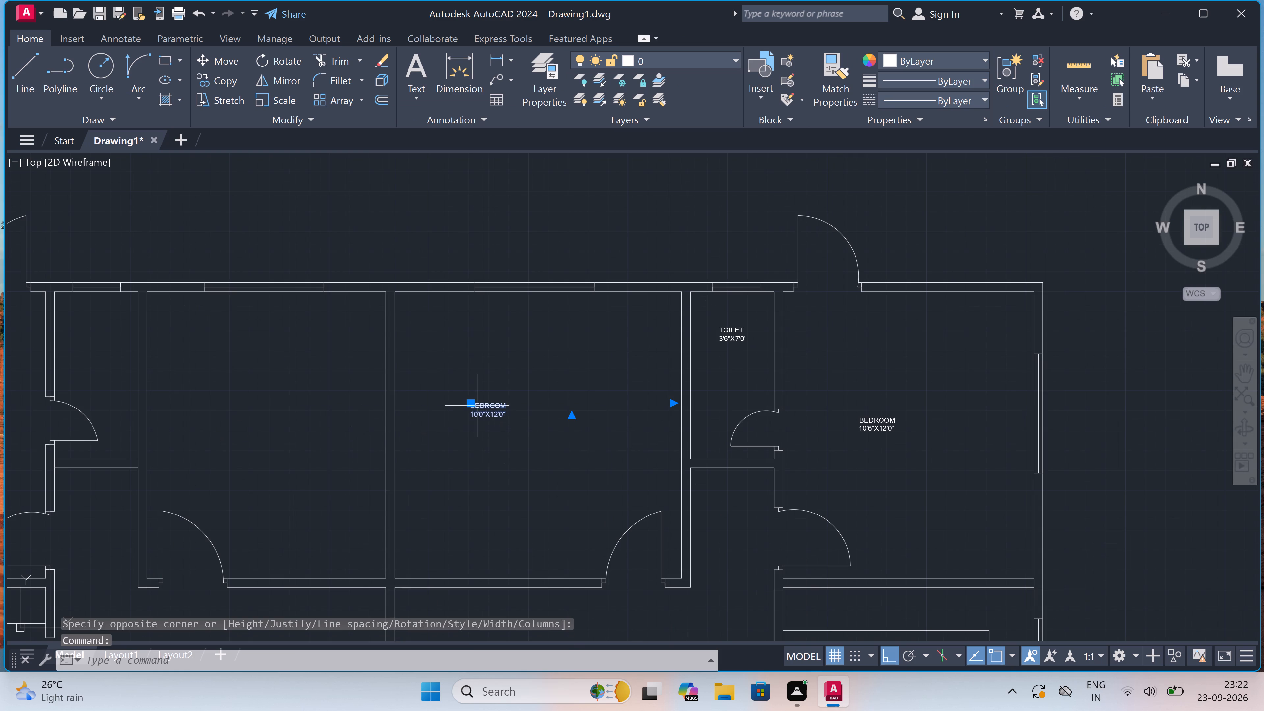
click(217, 80)
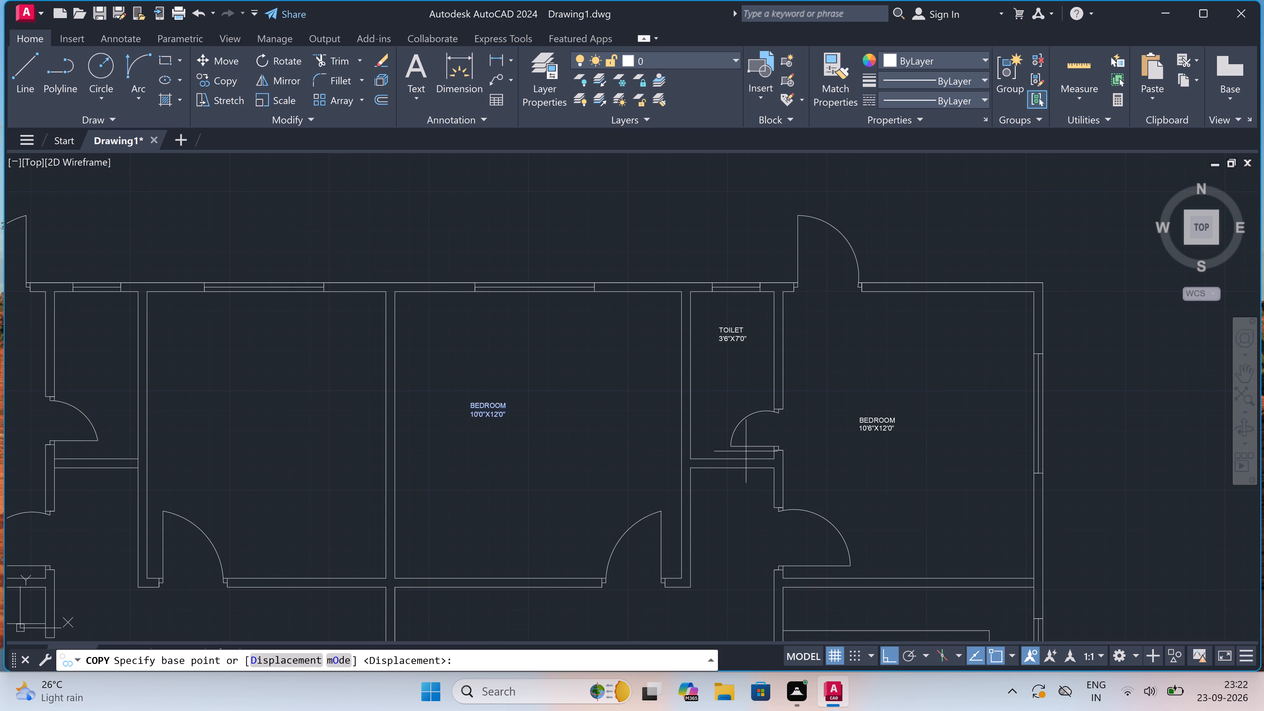
click(484, 407)
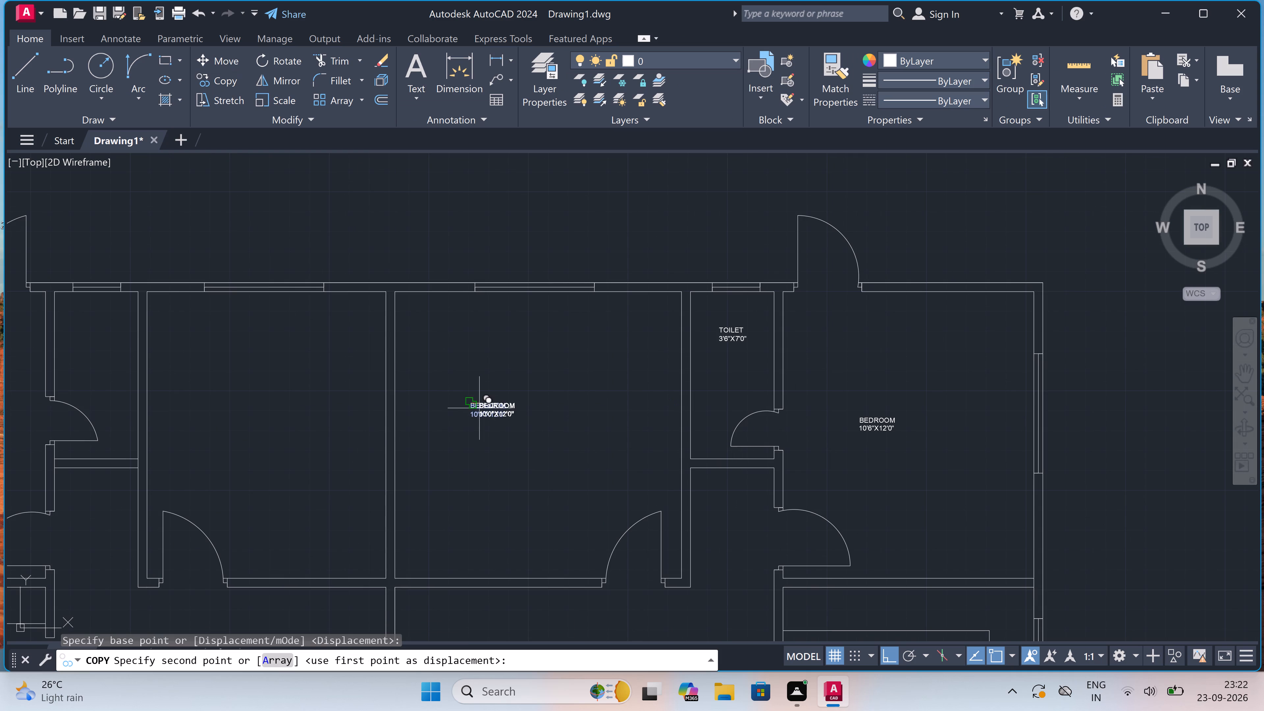
click(278, 432)
scroll(425, 445, down, 4)
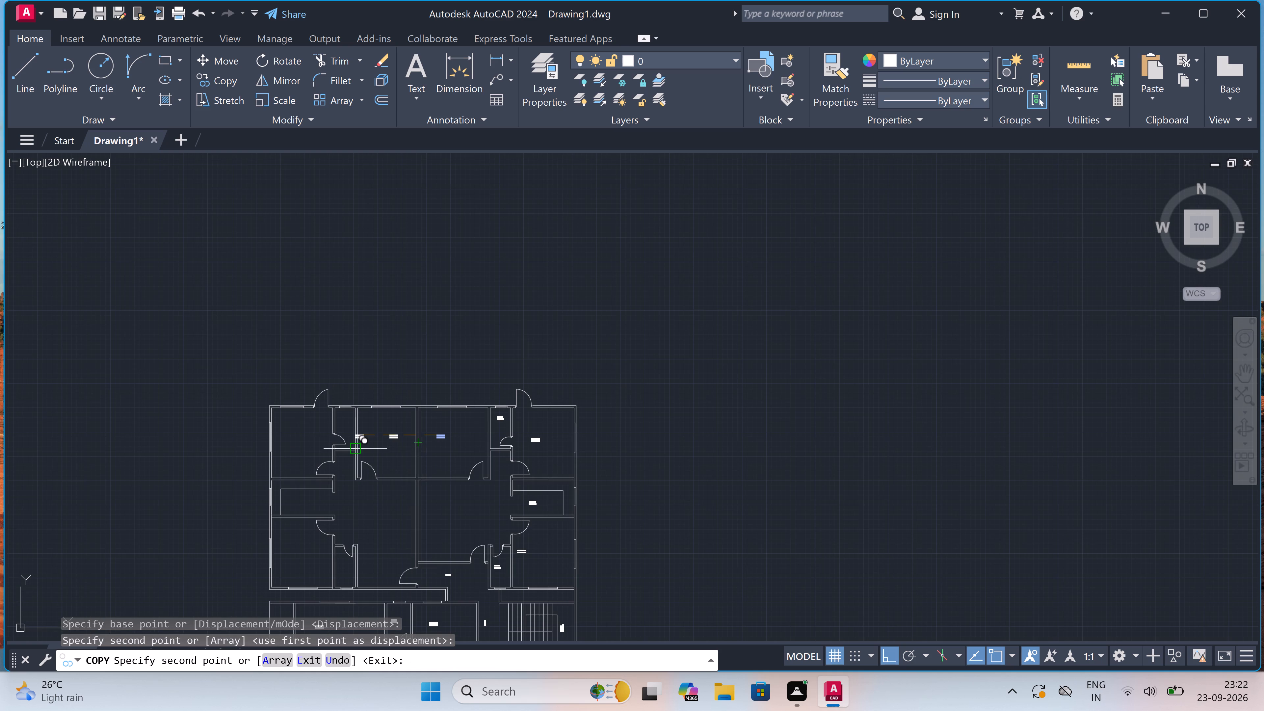
scroll(279, 446, up, 2)
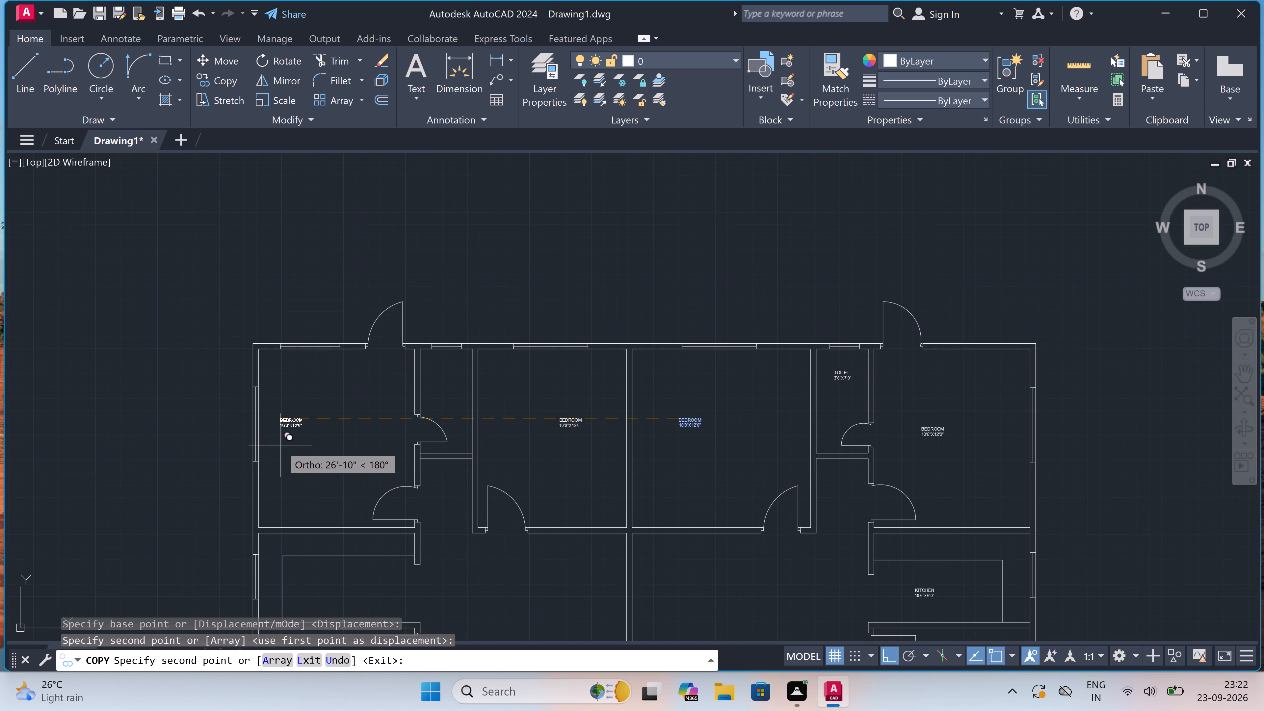
scroll(280, 445, up, 2)
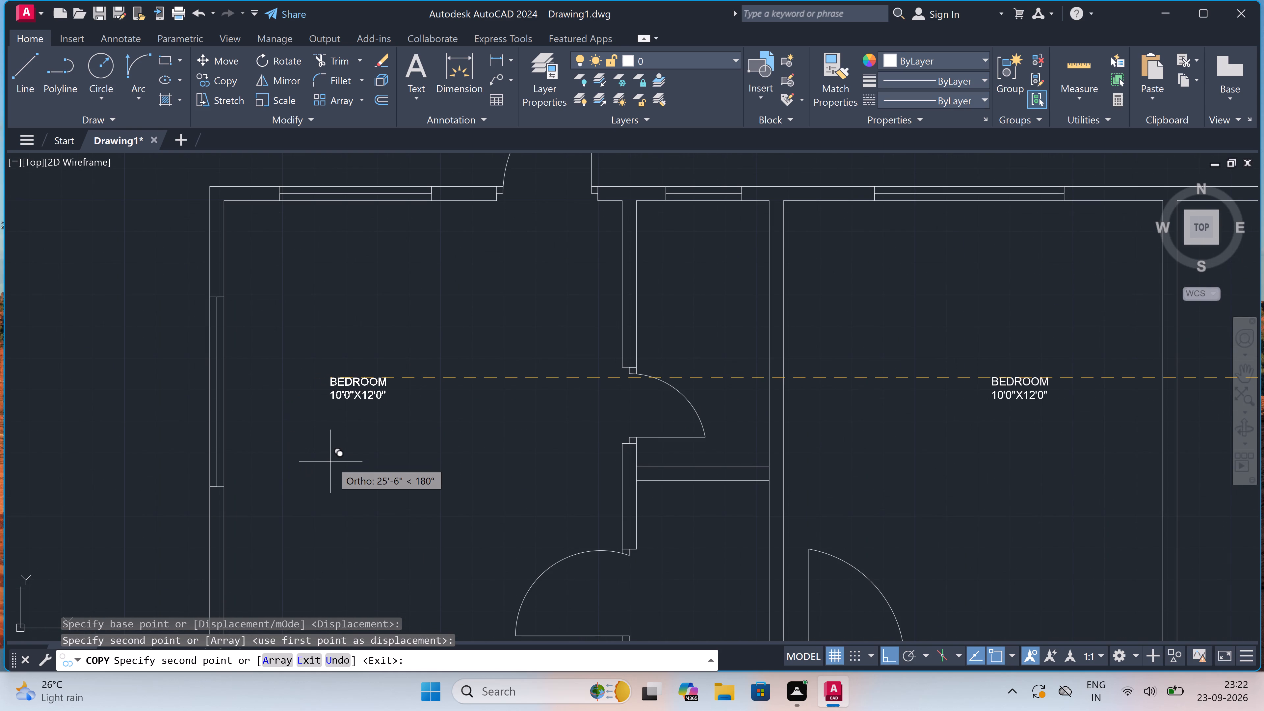
click(331, 461)
key(Escape)
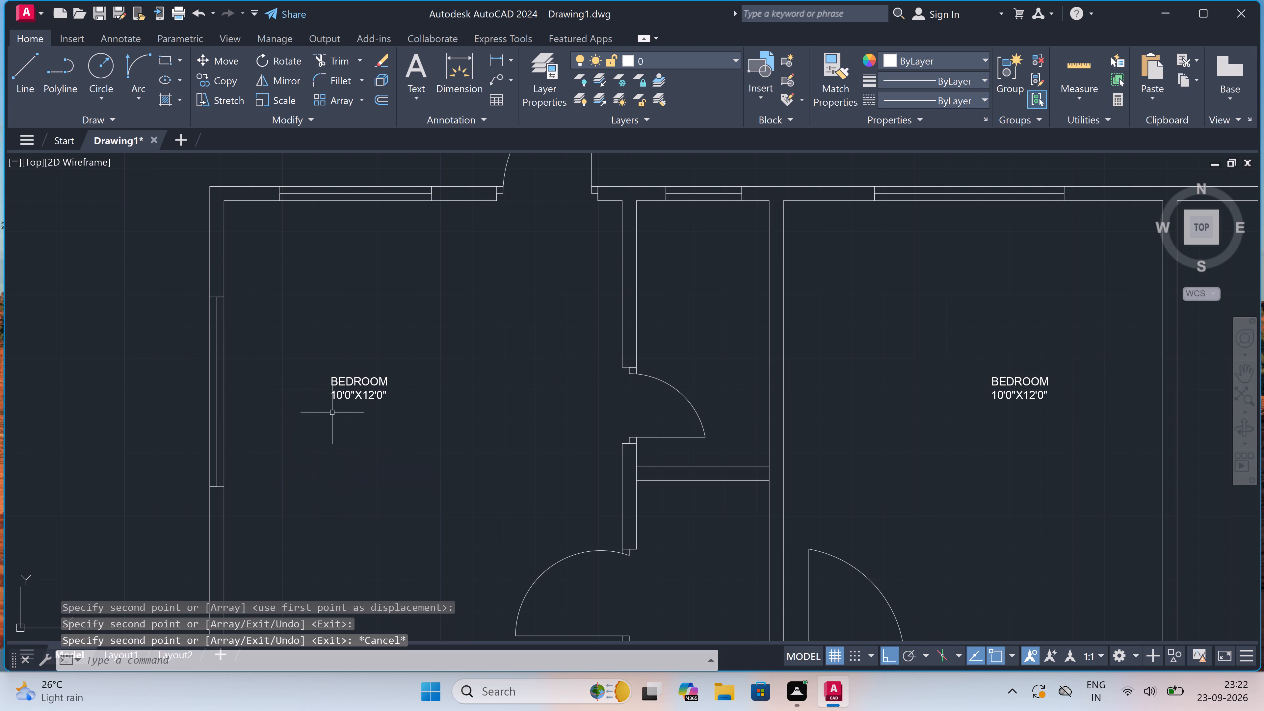
Change the size line of the northwest corner bedroom's label to 10'6"X12'0".
scroll(340, 398, up, 2)
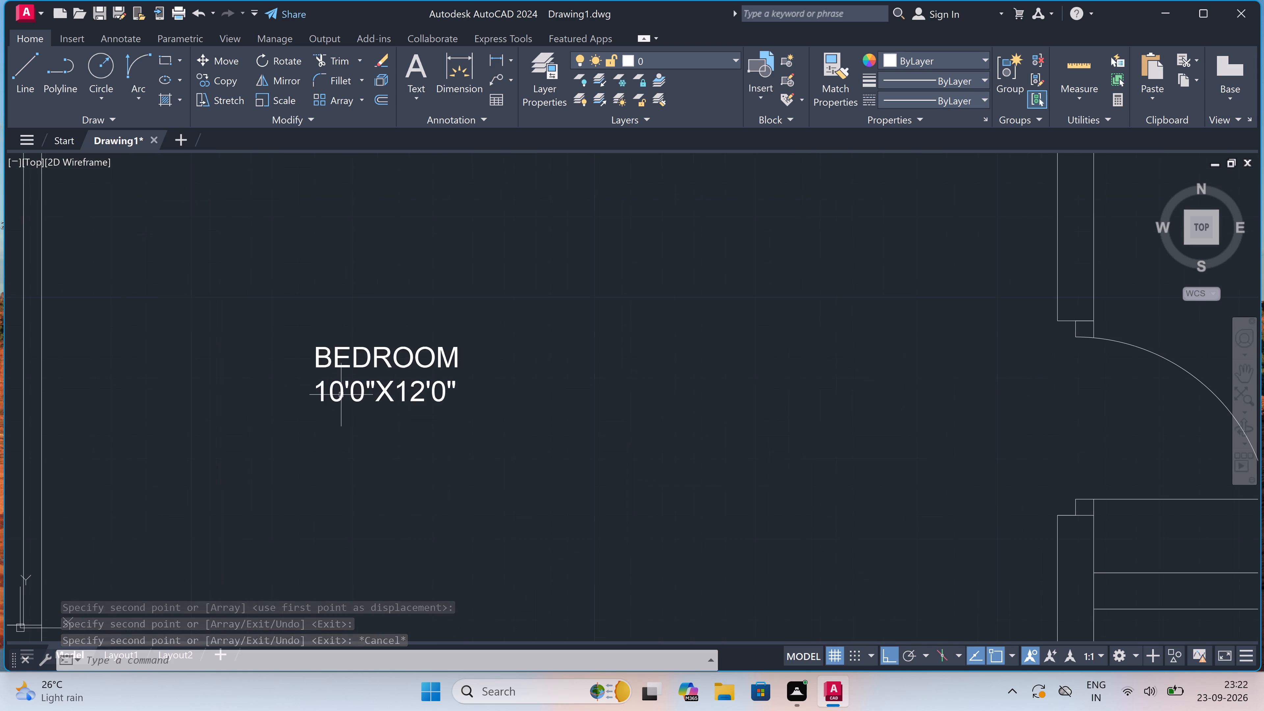
triple_click(342, 392)
click(362, 397)
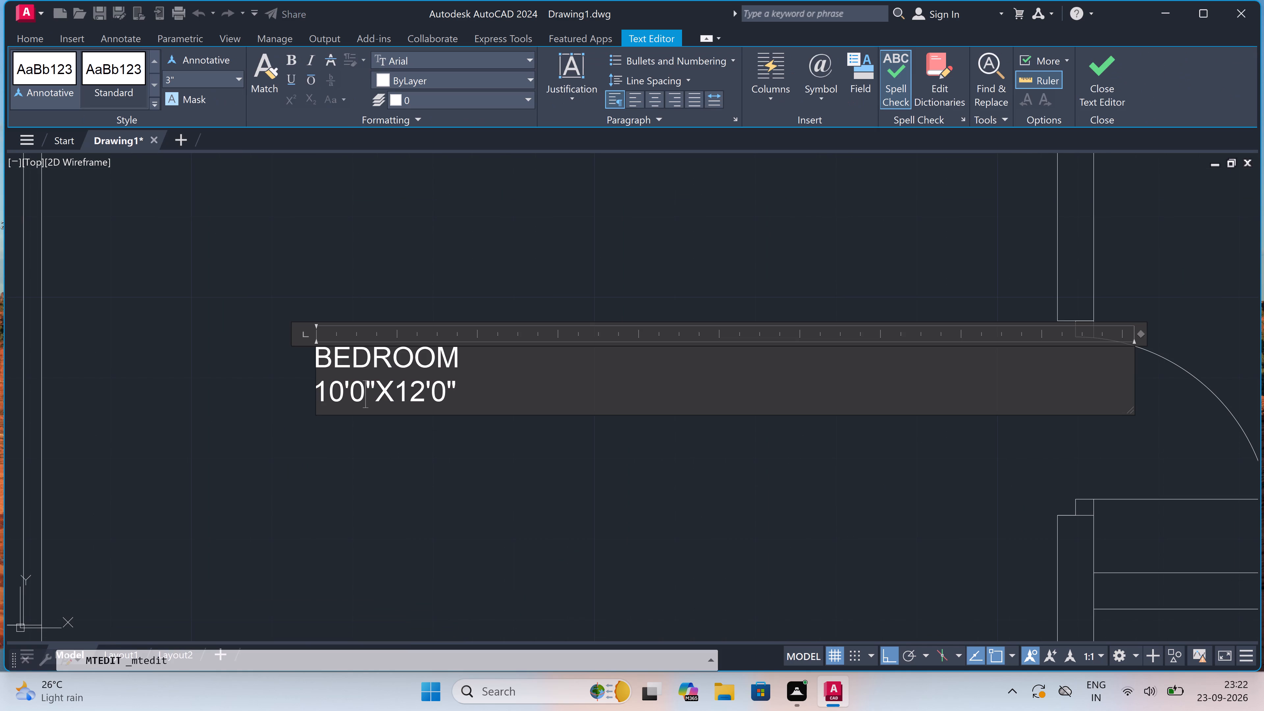
key(BackSpace)
key(6)
click(329, 490)
Add two-line text "TOILET" and "3'6"X7'0"" in the narrow room just east of the northwest corner bedroom.
scroll(330, 480, down, 8)
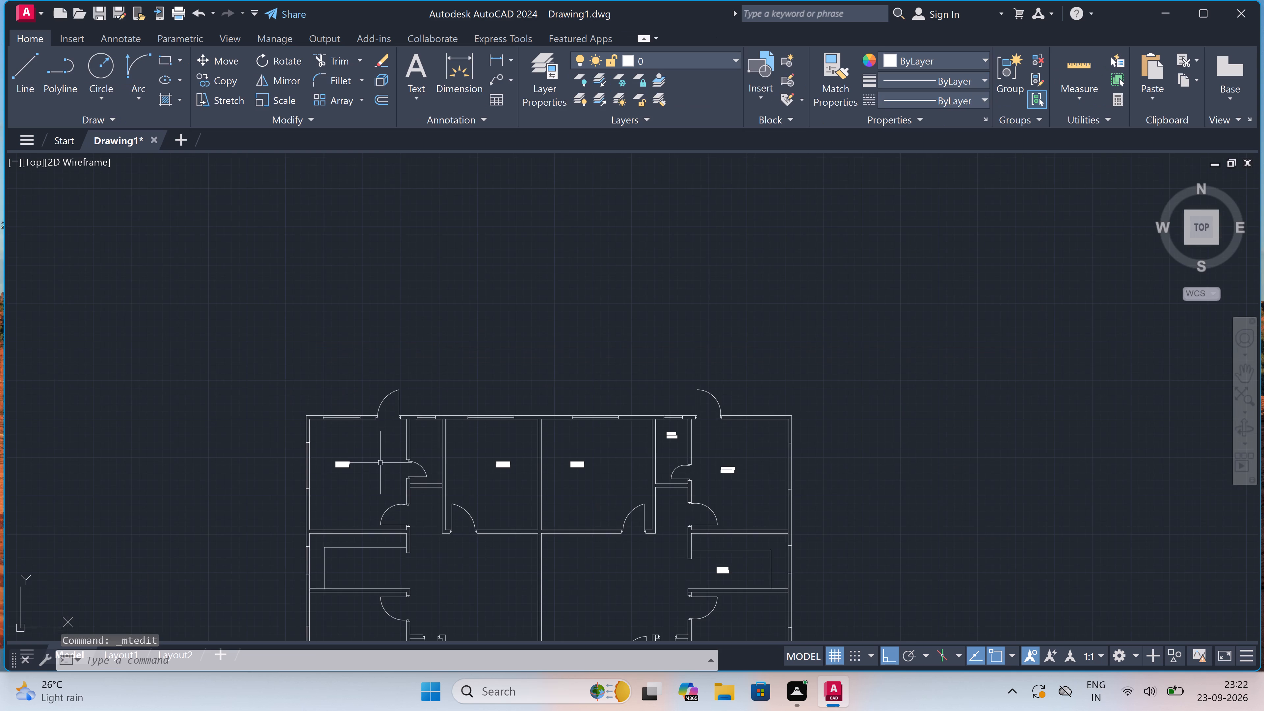
scroll(424, 459, up, 3)
scroll(402, 443, up, 1)
key(space)
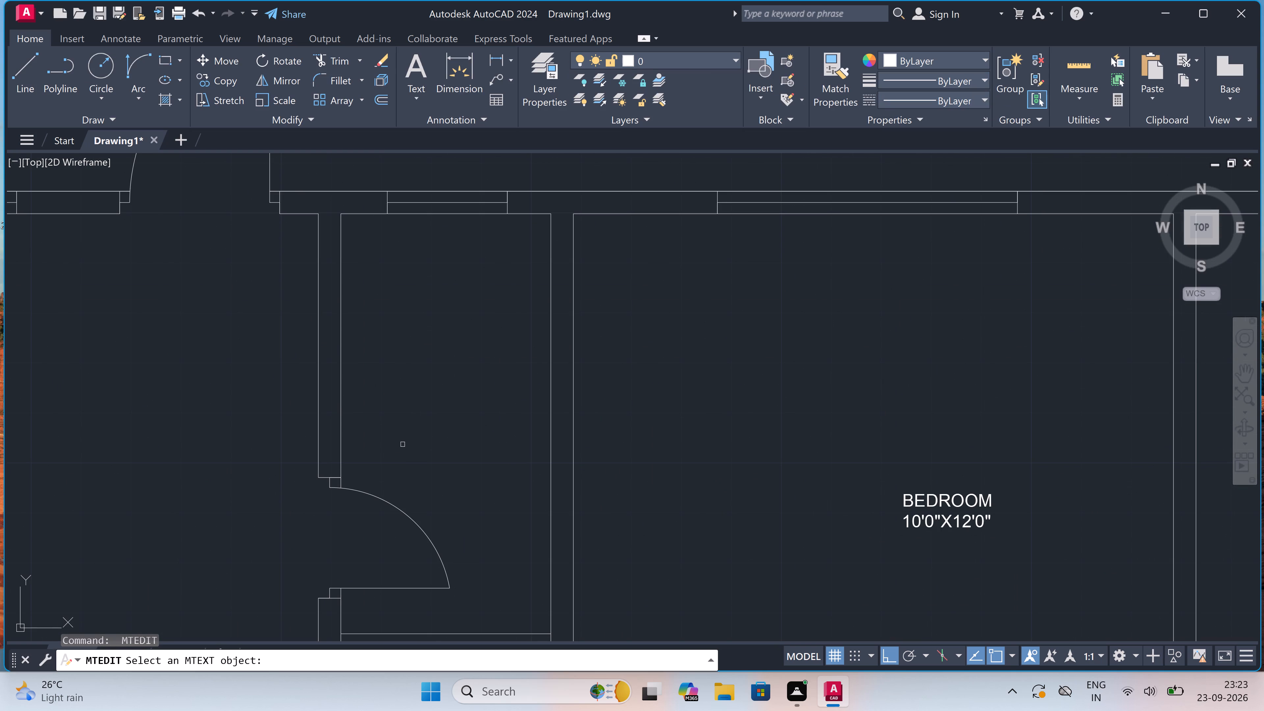
key(Escape)
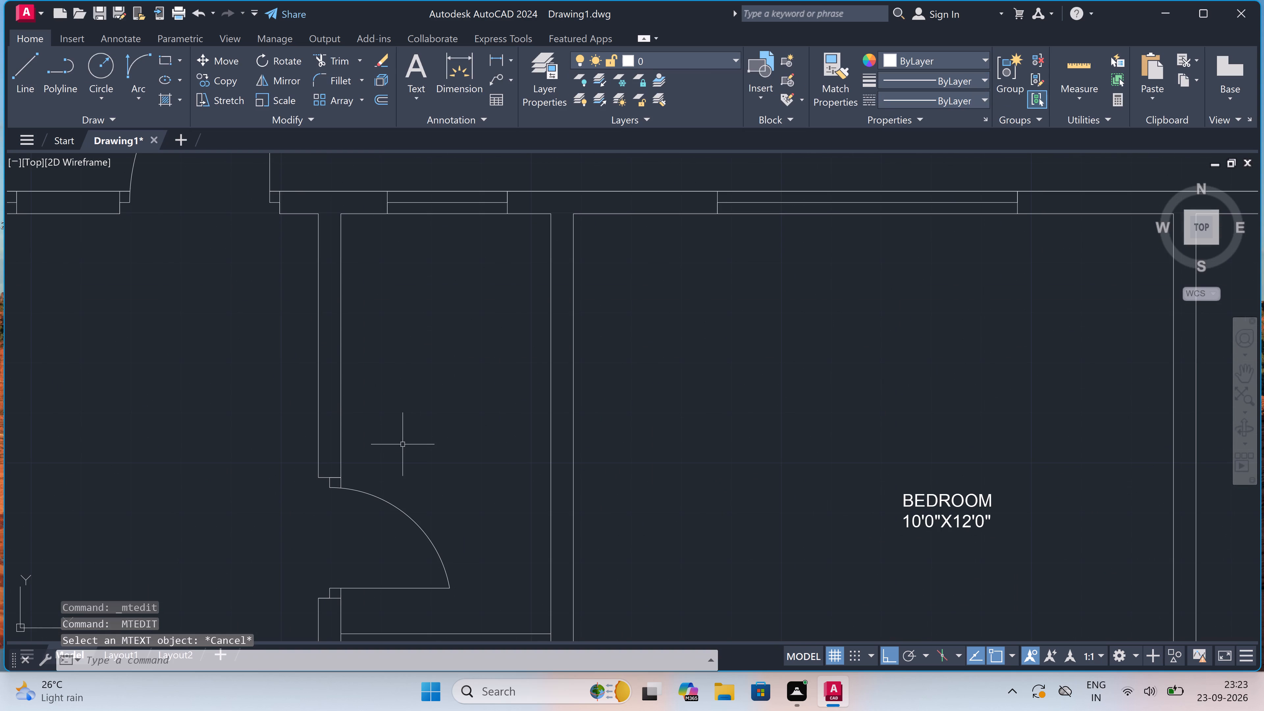
text(MT)
key(space)
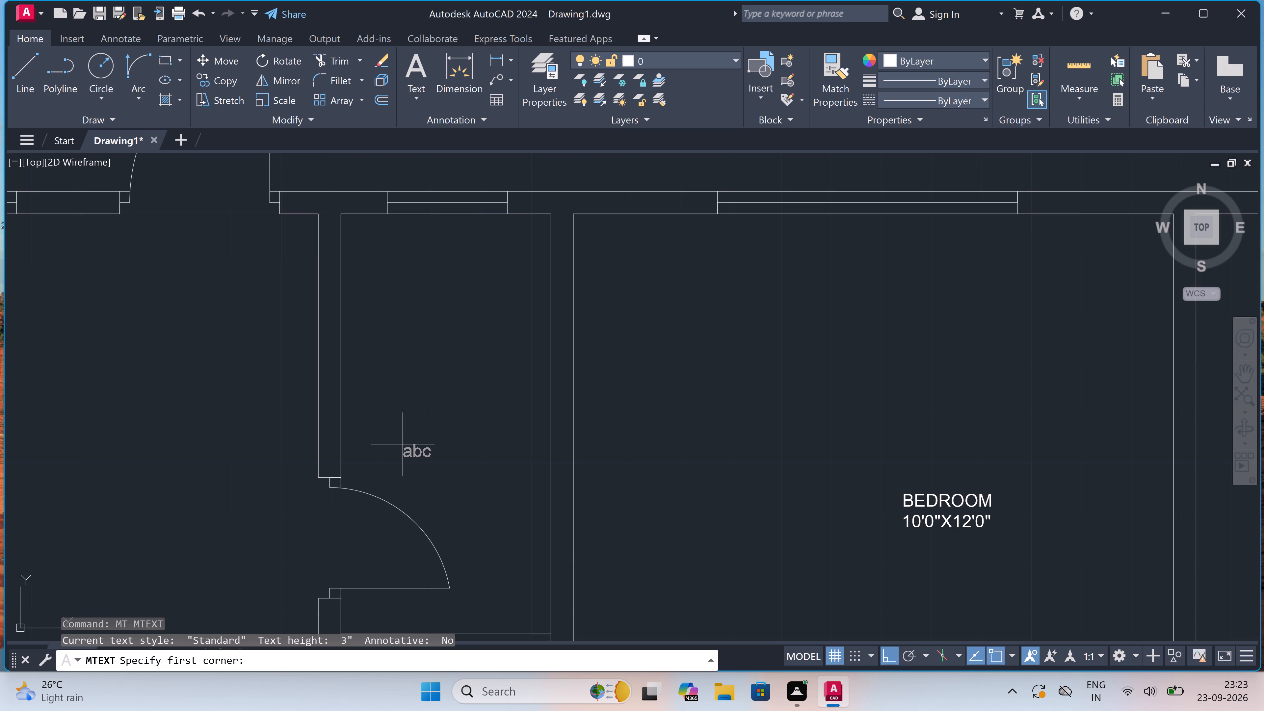
click(367, 356)
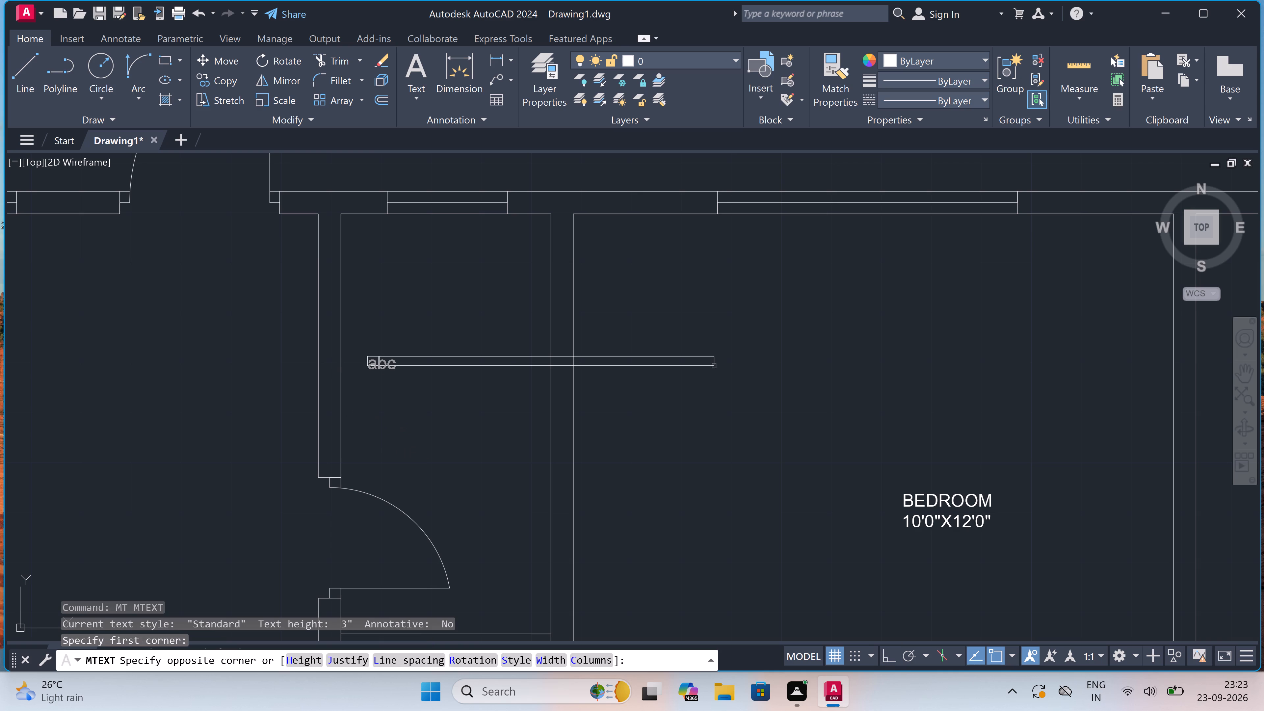
click(723, 367)
text(TOILE)
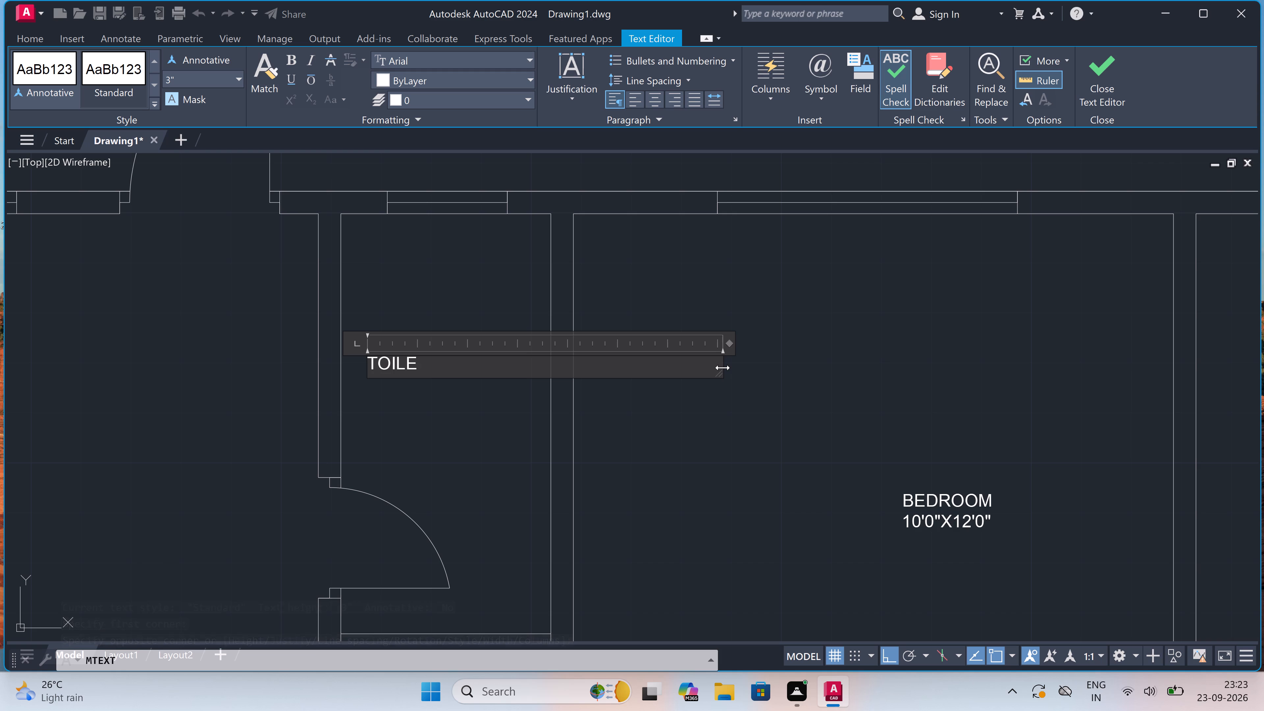
key(t)
key(Return)
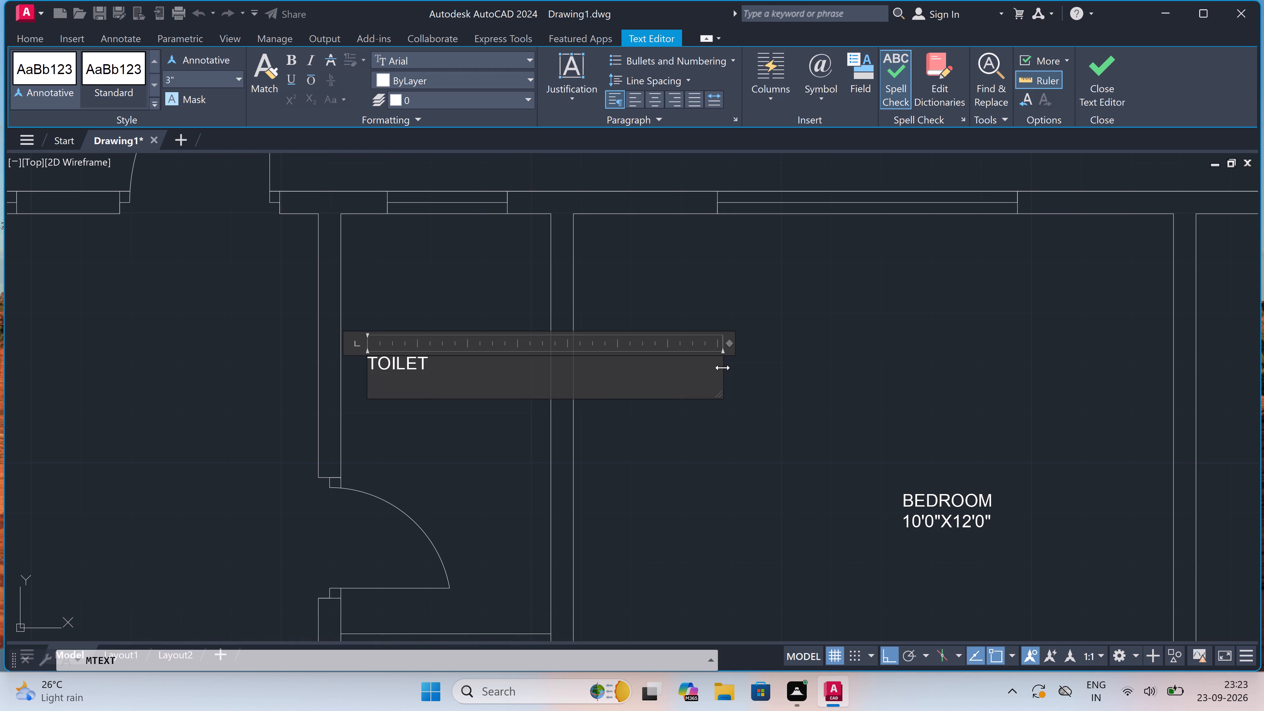
text(3')
key(6)
text("X)
text(7'0")
click(435, 425)
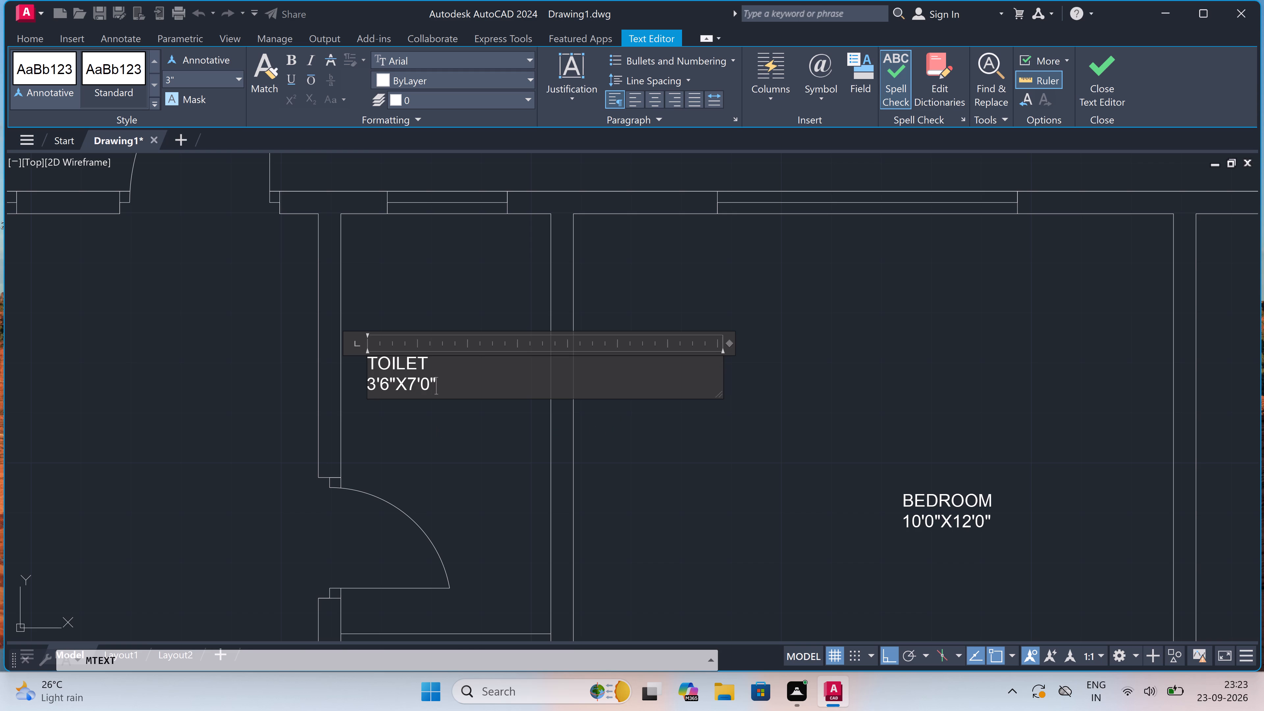
Add two-line text "KITCHEN" and "10'6"X6'0"" in the room with the counter, directly south of the northwest corner bedroom.
scroll(437, 424, down, 10)
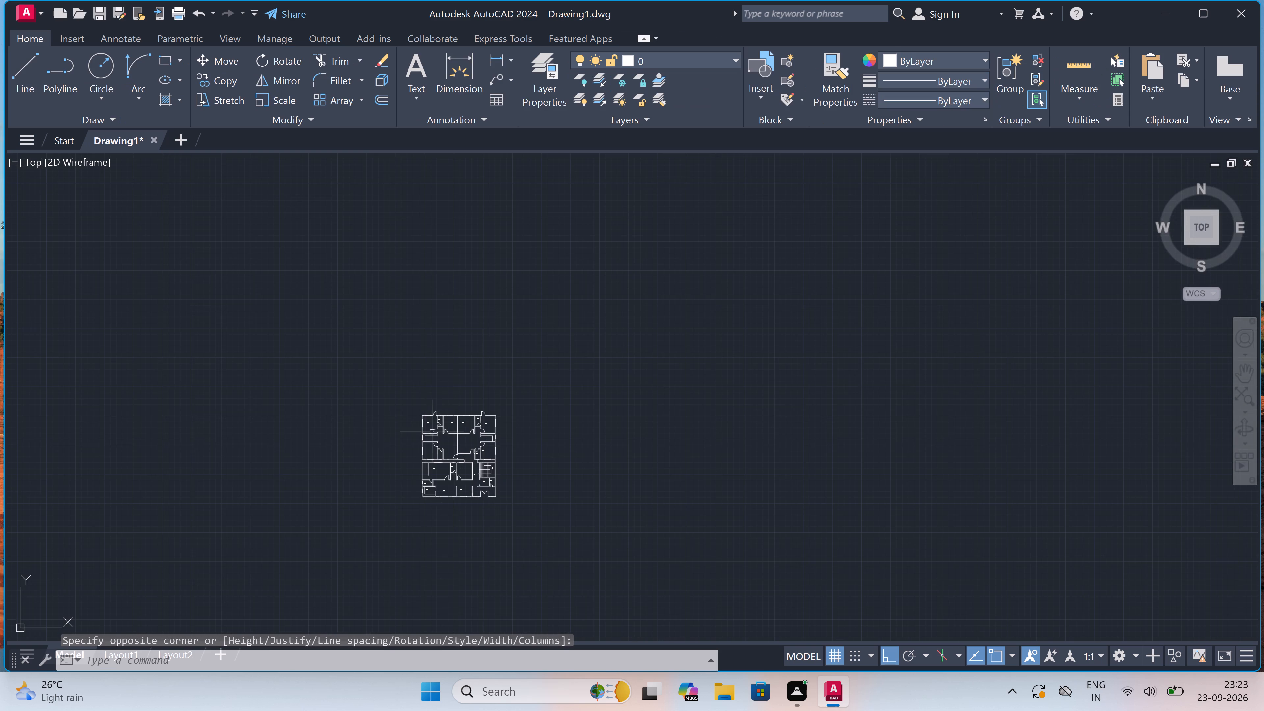
scroll(432, 432, up, 5)
scroll(419, 474, up, 4)
scroll(430, 437, up, 1)
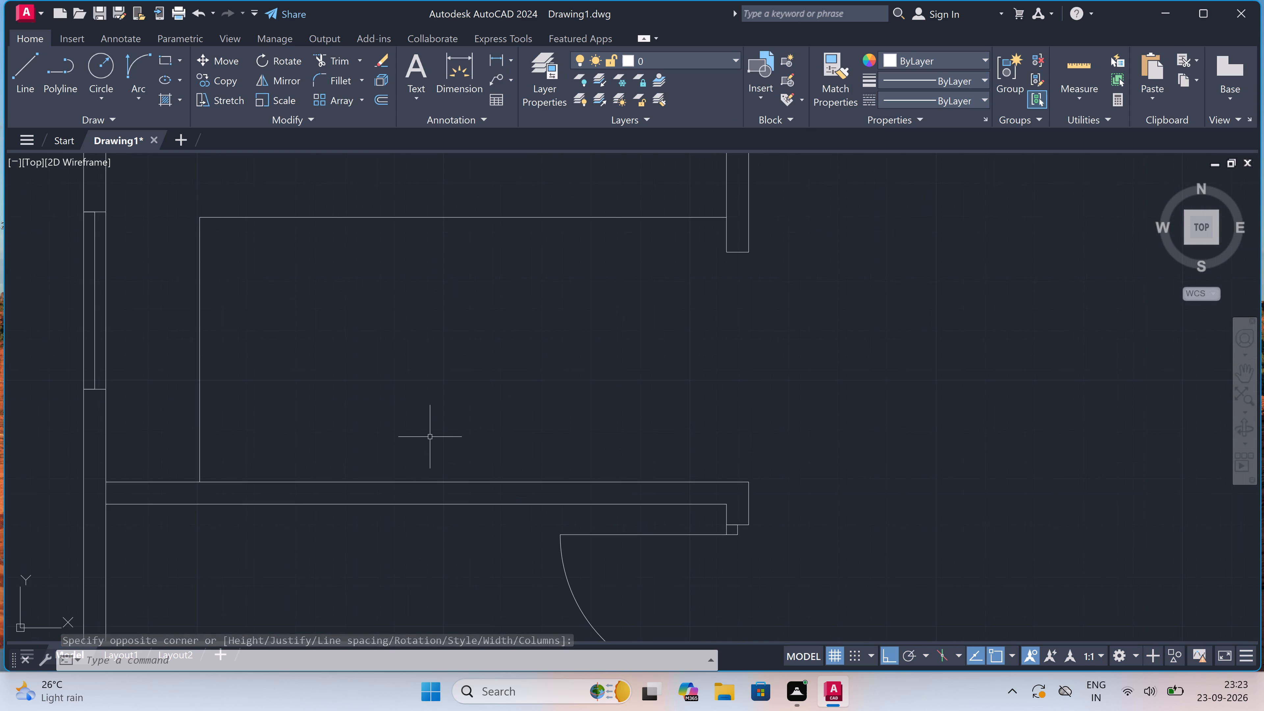
key(space)
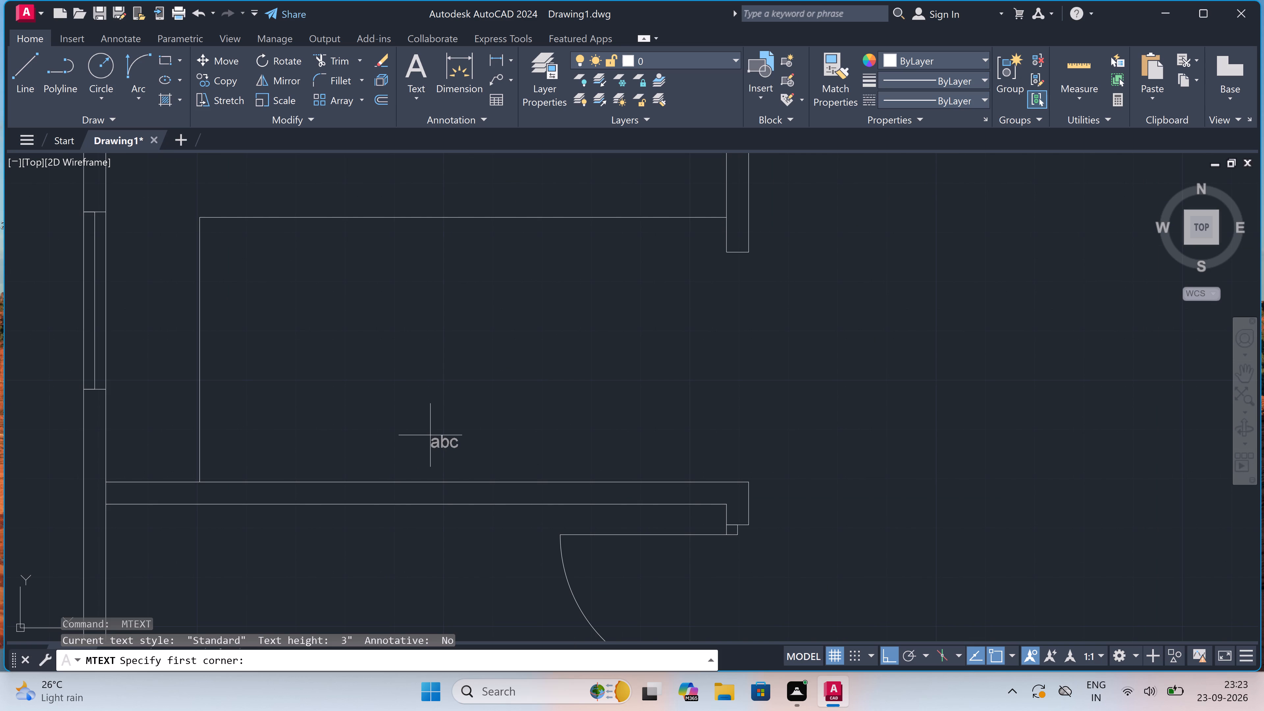
drag(339, 336, 350, 334)
click(832, 389)
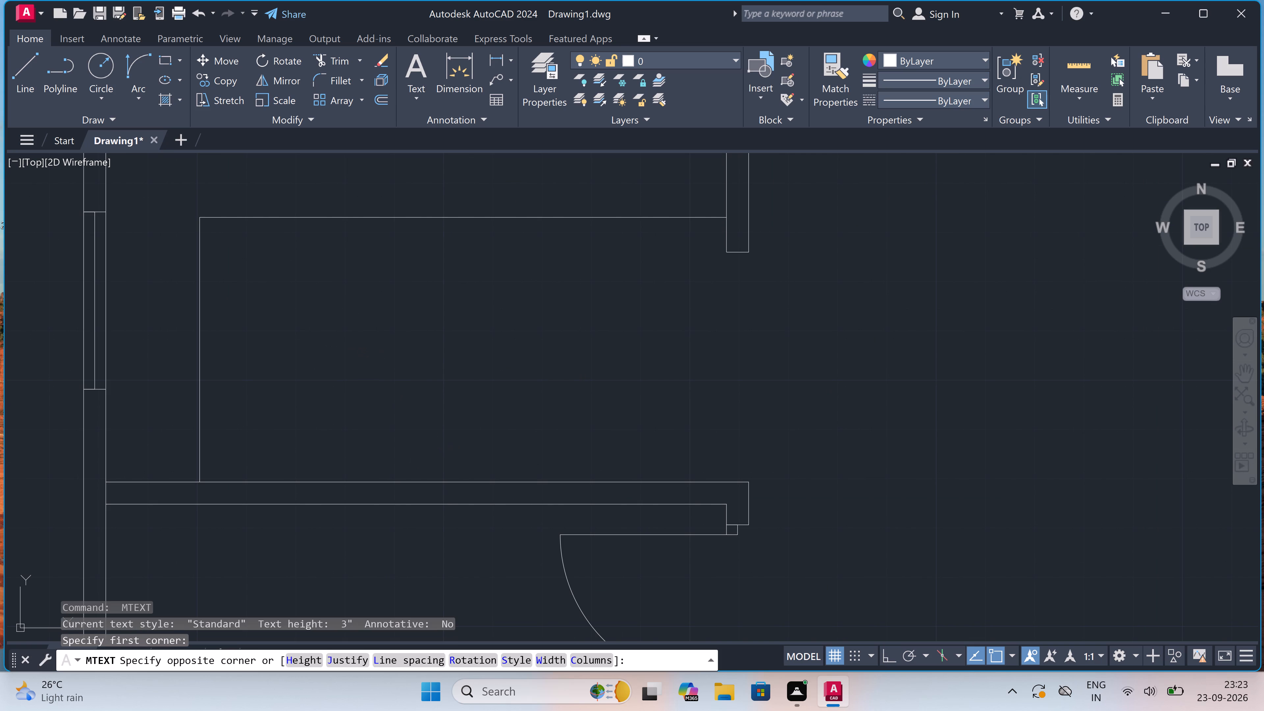
text(KITCHEN)
key(Return)
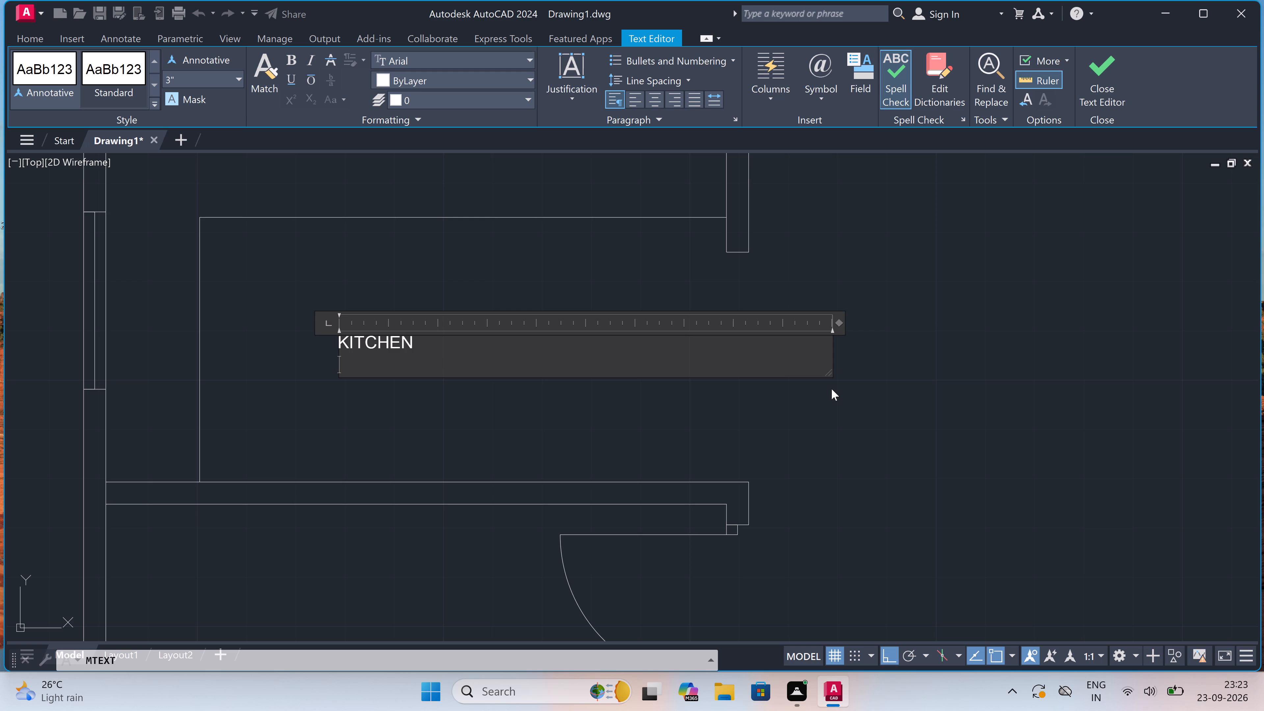
text(10')
key(6)
text("X)
text(6'0")
double_click(396, 430)
scroll(396, 428, down, 6)
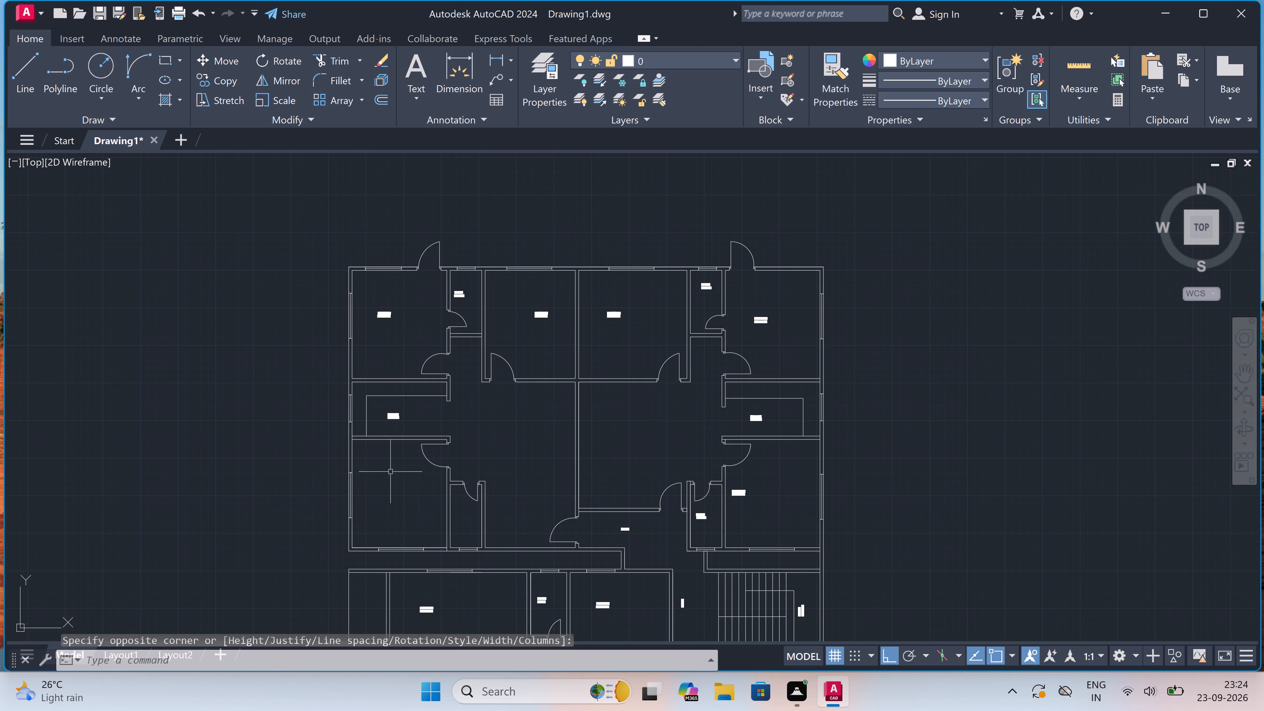
Add two-line text "BEDROOM" and "10'6"X12'0"" in the room directly south of the west kitchen.
scroll(389, 530, up, 3)
key(space)
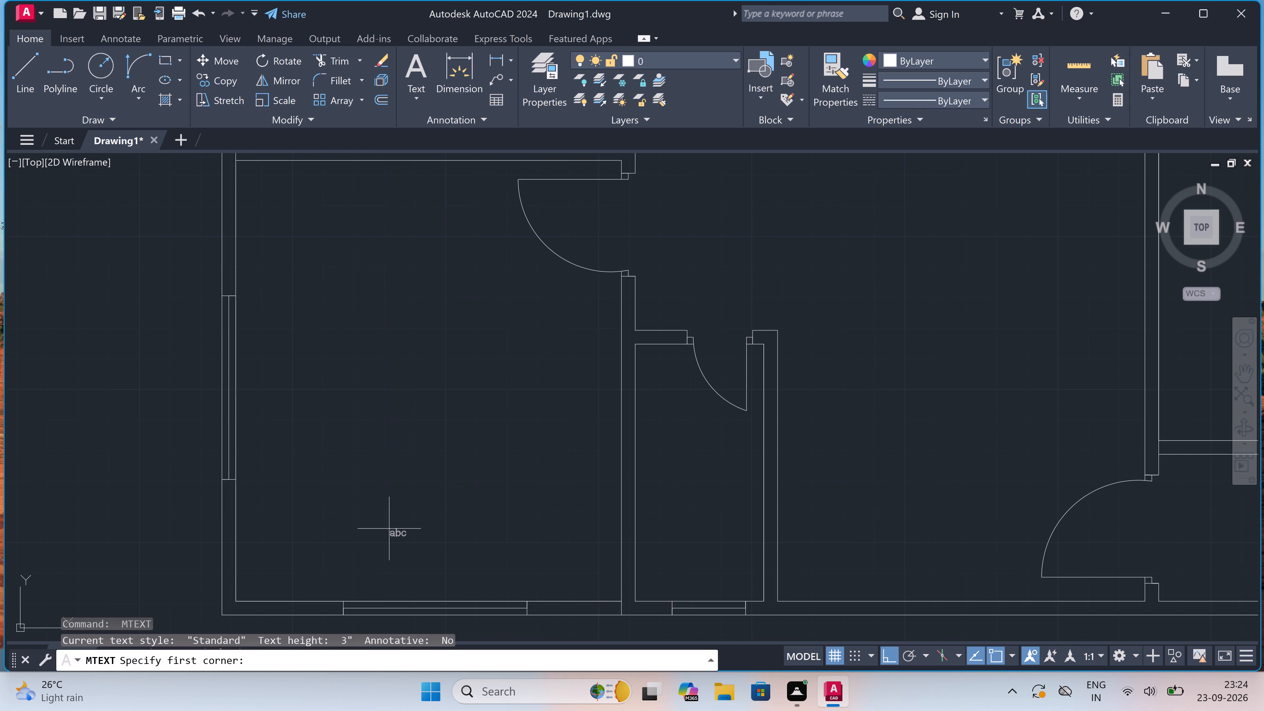
drag(299, 382, 313, 382)
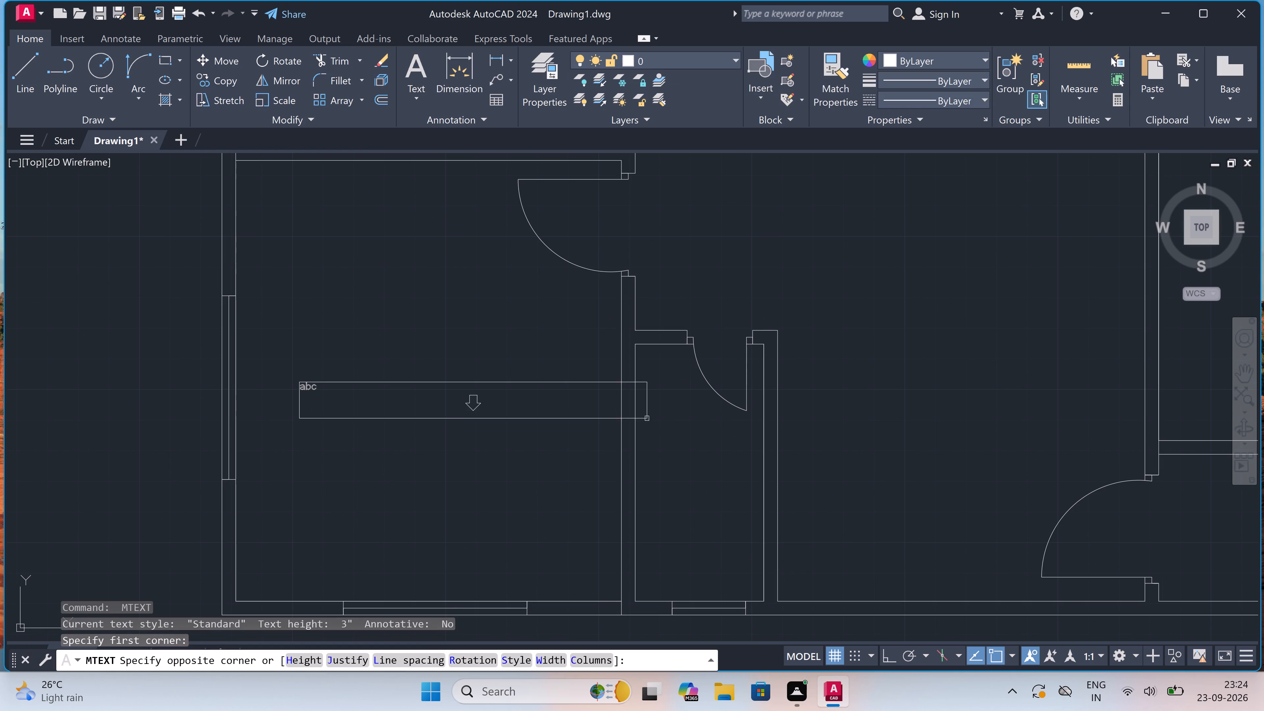
click(647, 418)
text(BEDROOM)
key(Return)
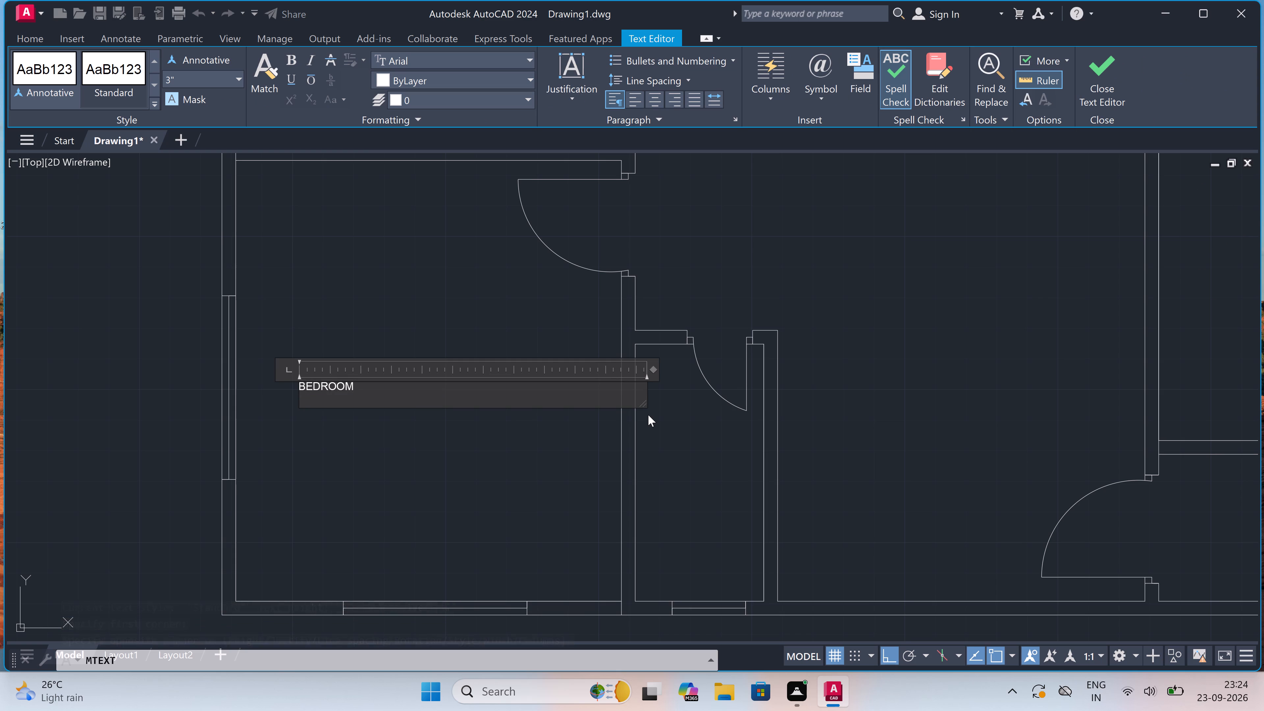
text(10'6)
key(shift+quotedbl)
key(x)
key(2)
key(BackSpace)
text(12)
text('0")
click(550, 432)
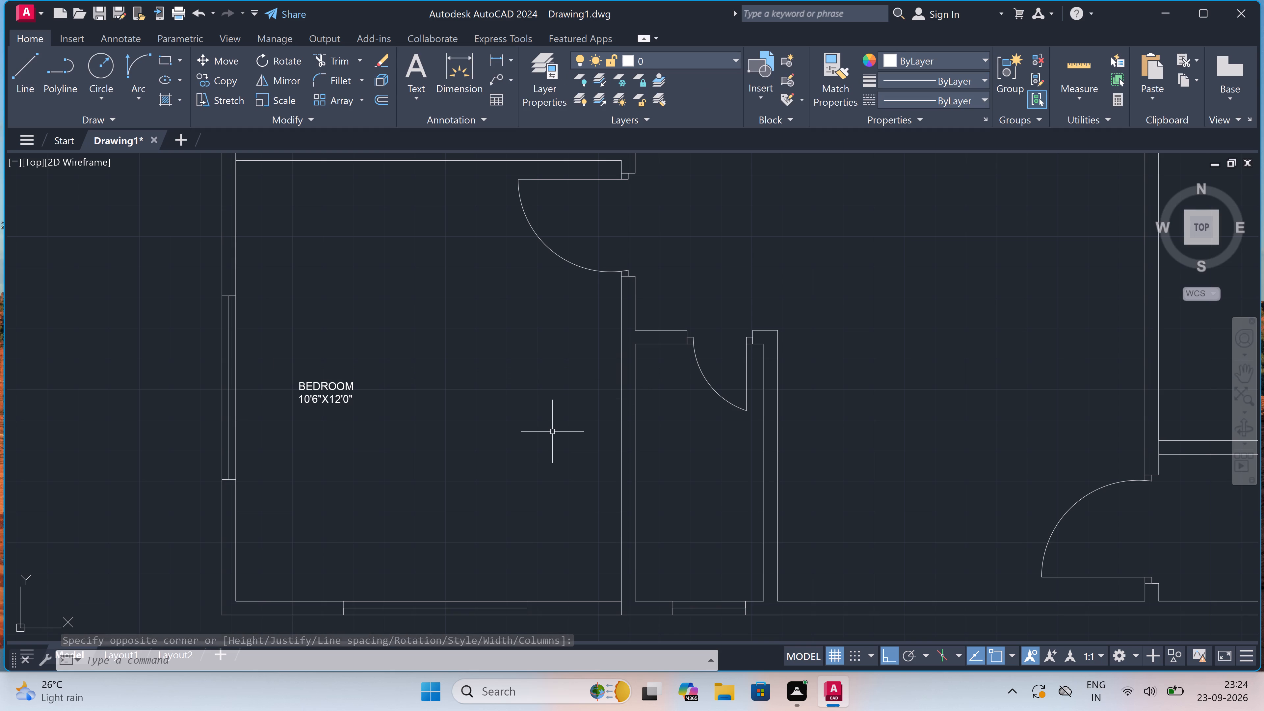
Add two-line text "TOILET" and "4'0"X7'0"" in the narrow room just east of the new bedroom label.
key(space)
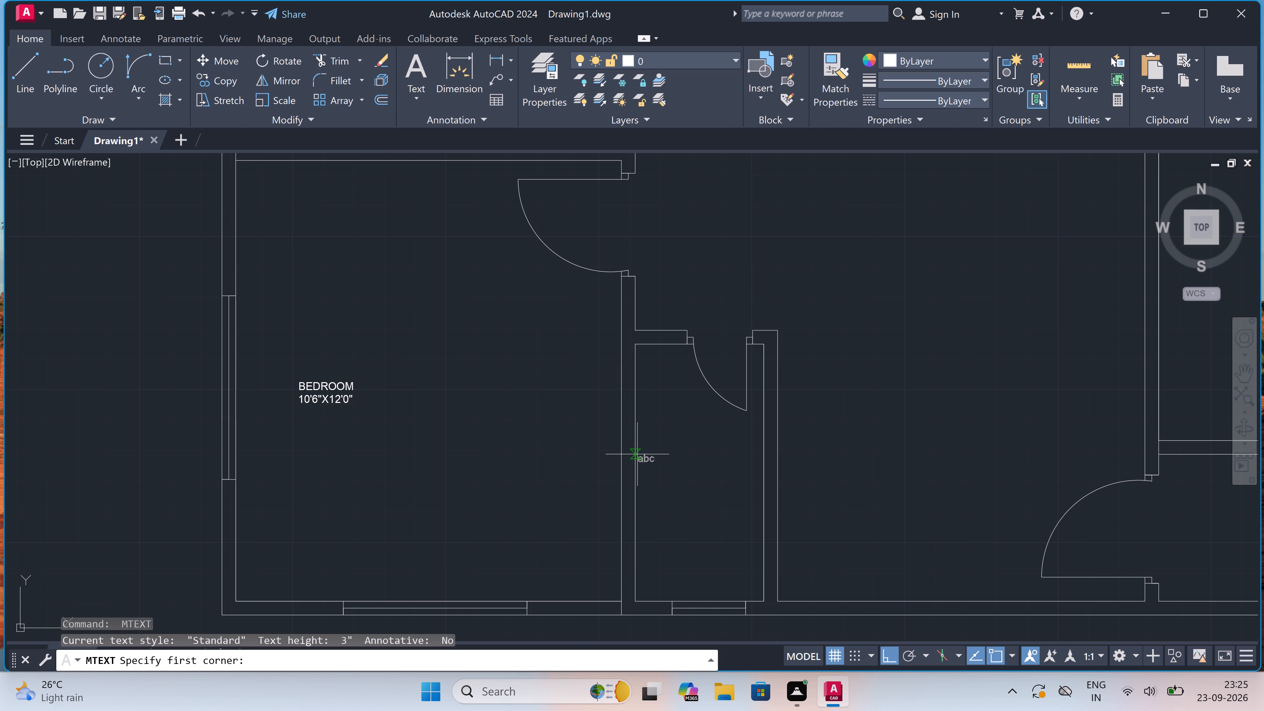
drag(645, 457, 648, 457)
click(965, 545)
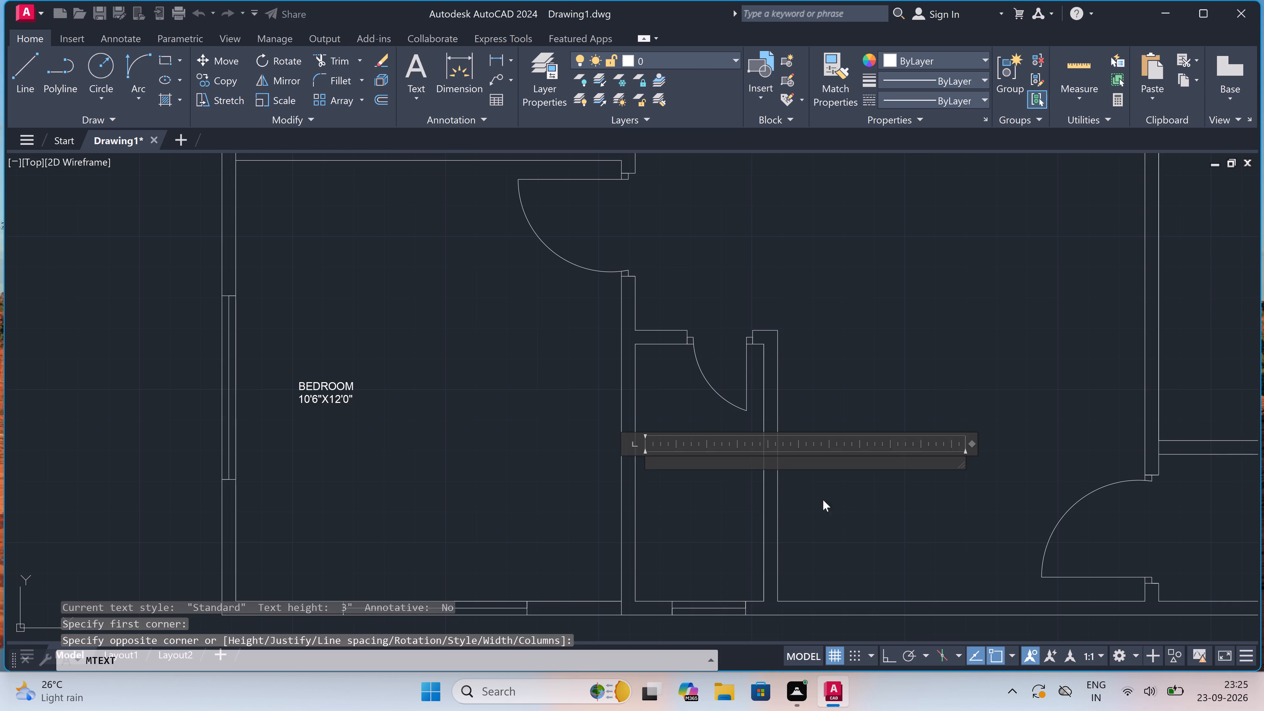
scroll(765, 504, up, 1)
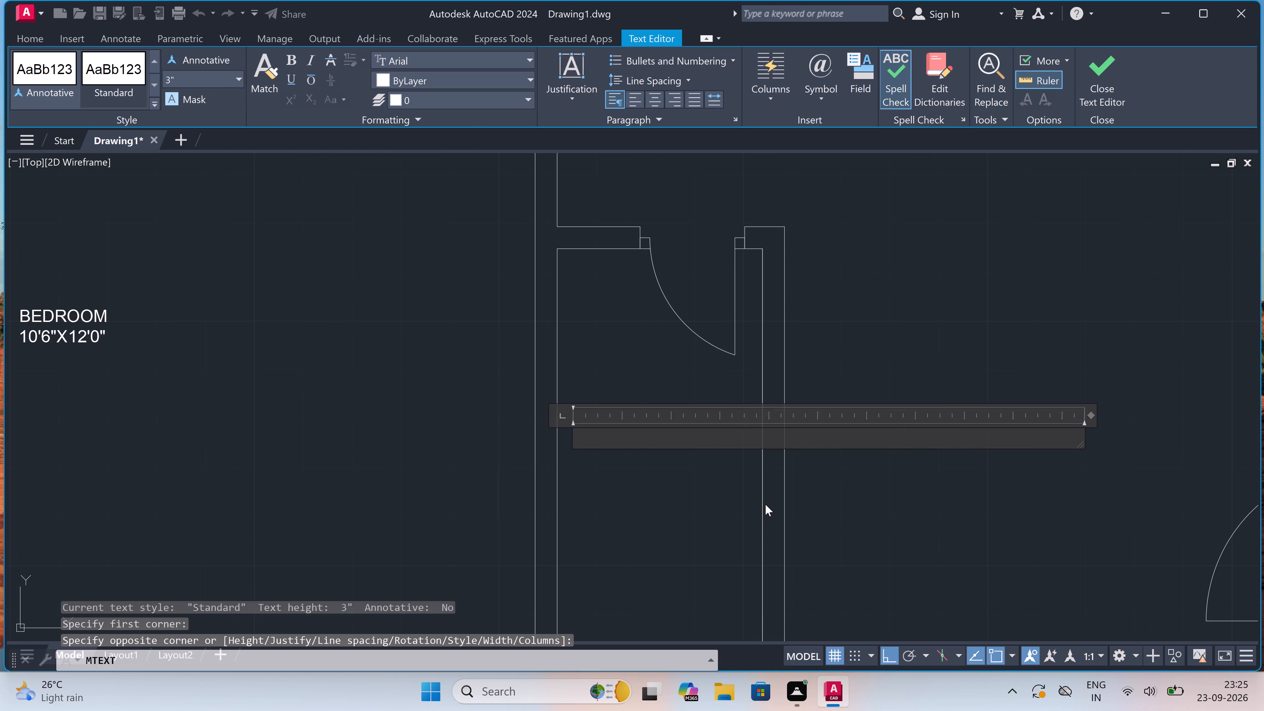
text(TOILET)
key(Return)
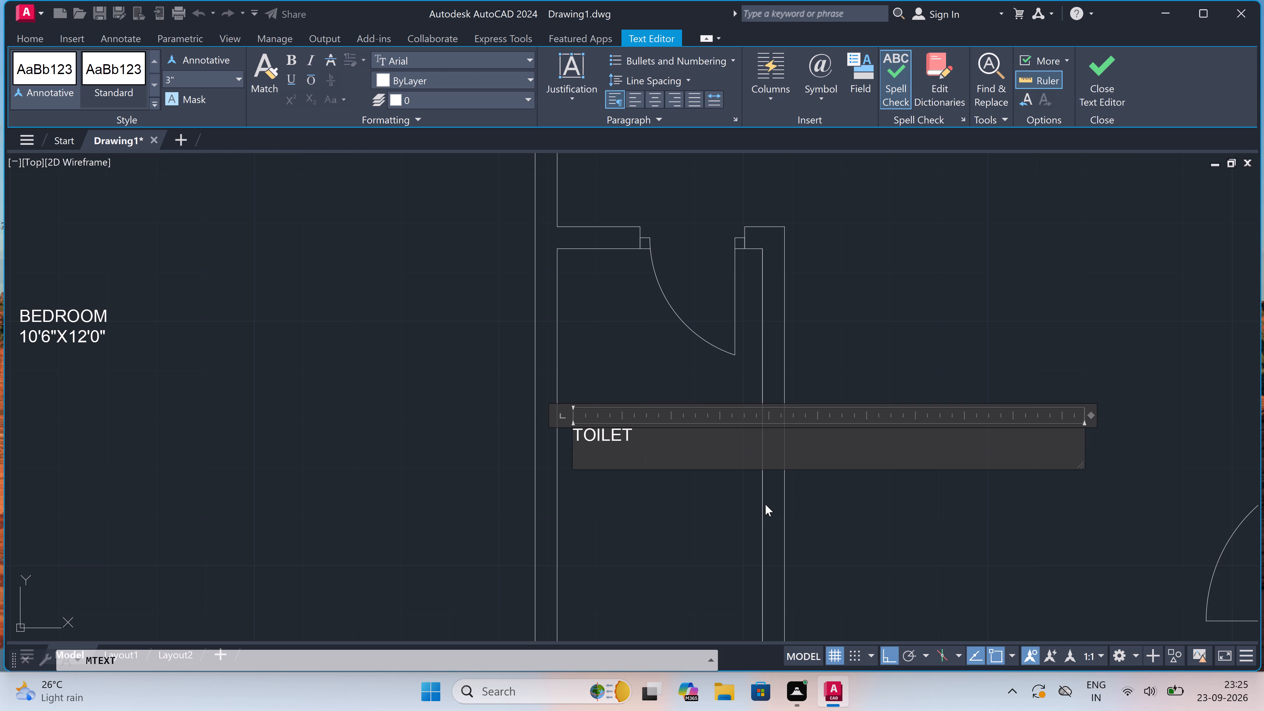
text(4'0"X7'0")
click(686, 507)
Add two-line text "DRAWING\DINING" and "14'0"18'5"" in the large hall east of the west kitchen.
scroll(663, 491, down, 2)
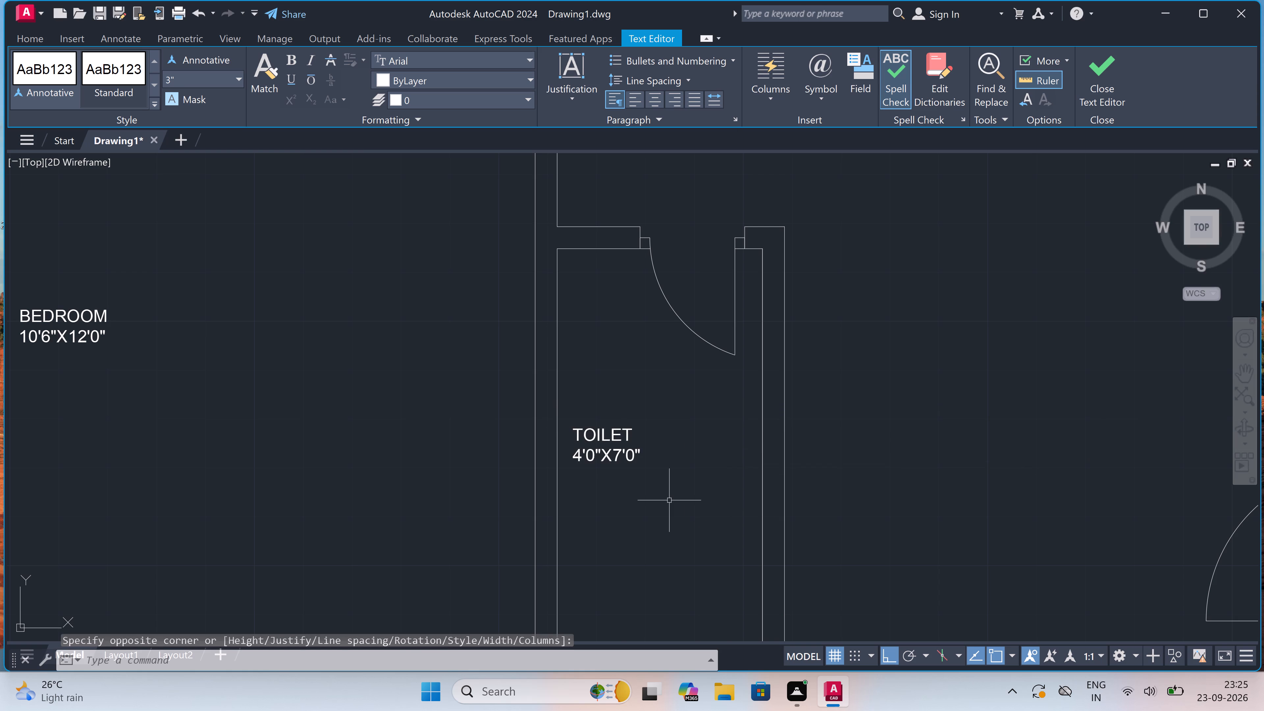
scroll(663, 490, down, 4)
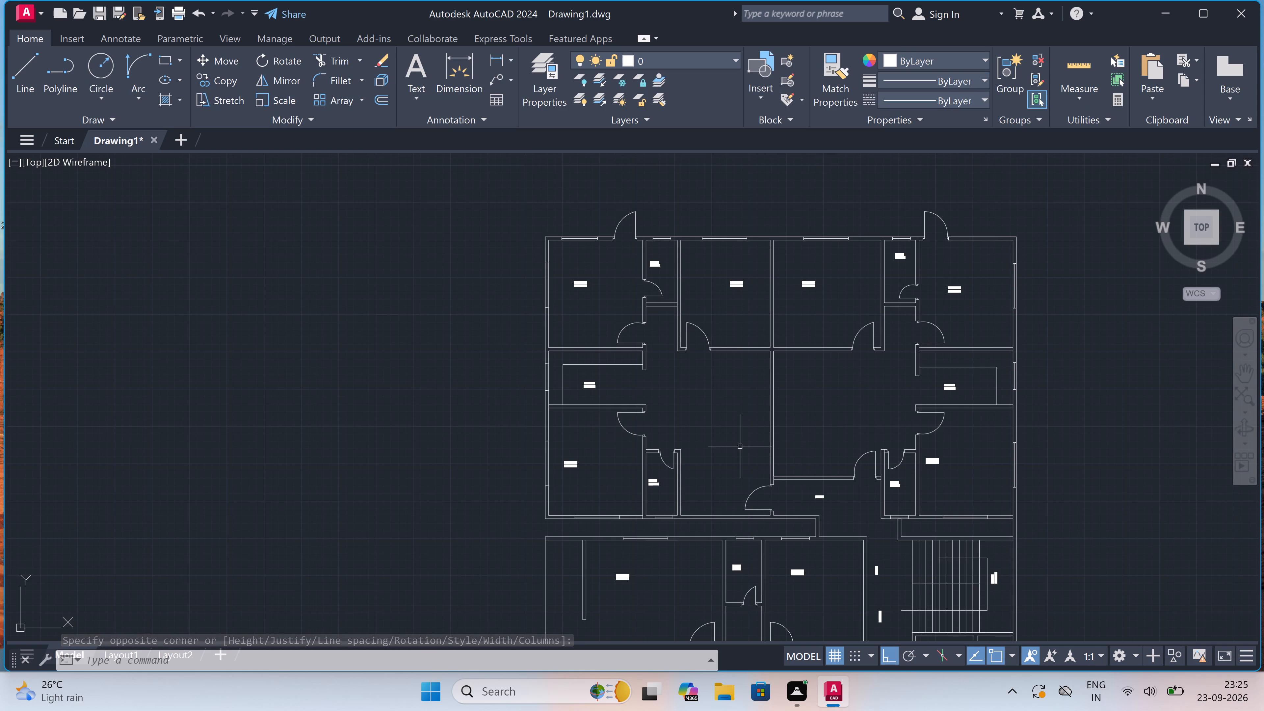
scroll(723, 406, up, 2)
key(space)
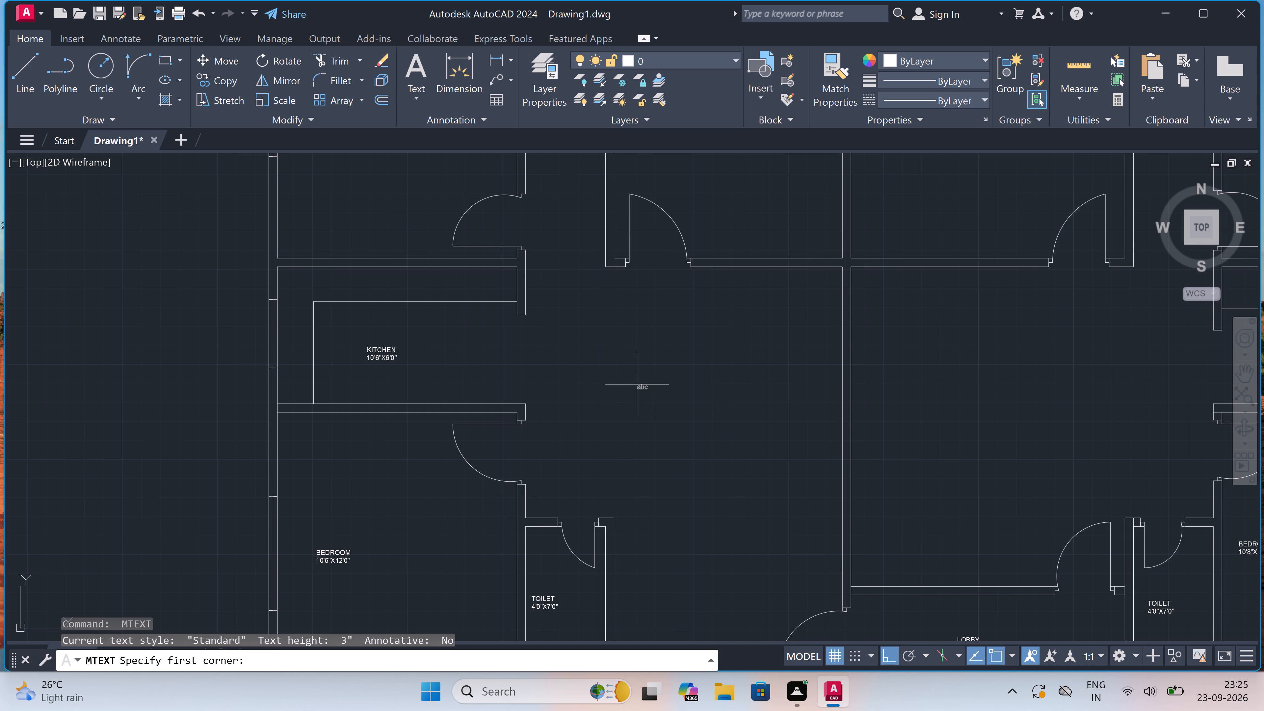
drag(634, 373, 663, 376)
click(809, 410)
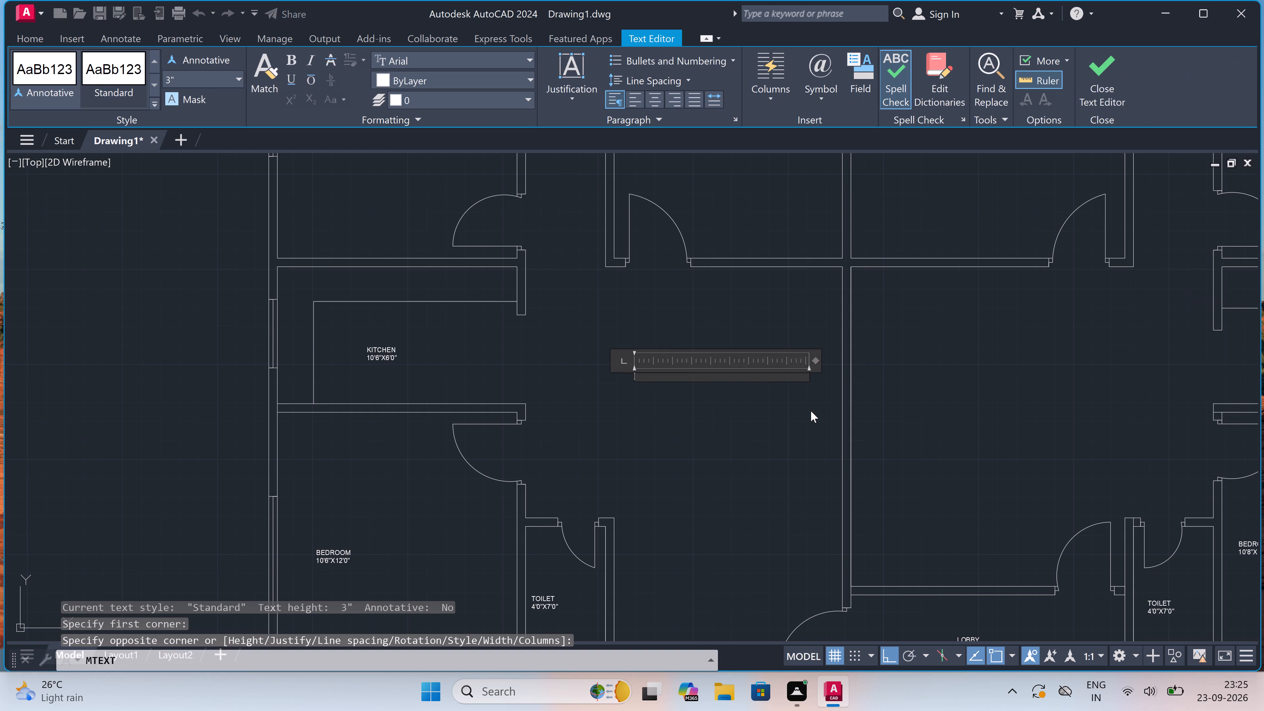
text(DR)
text(AWINH)
key(BackSpace)
key(g)
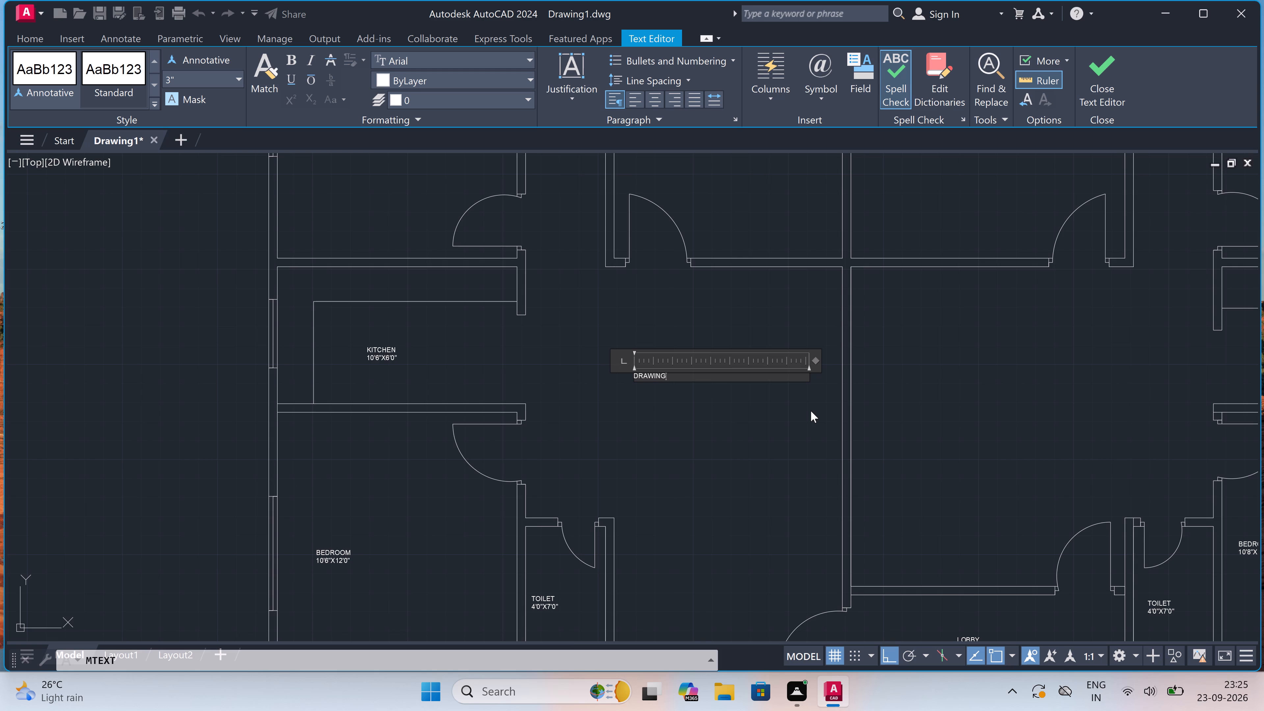
key(backslash)
text(DINING)
key(Return)
text(14'0")
text(18')
text(5")
click(701, 453)
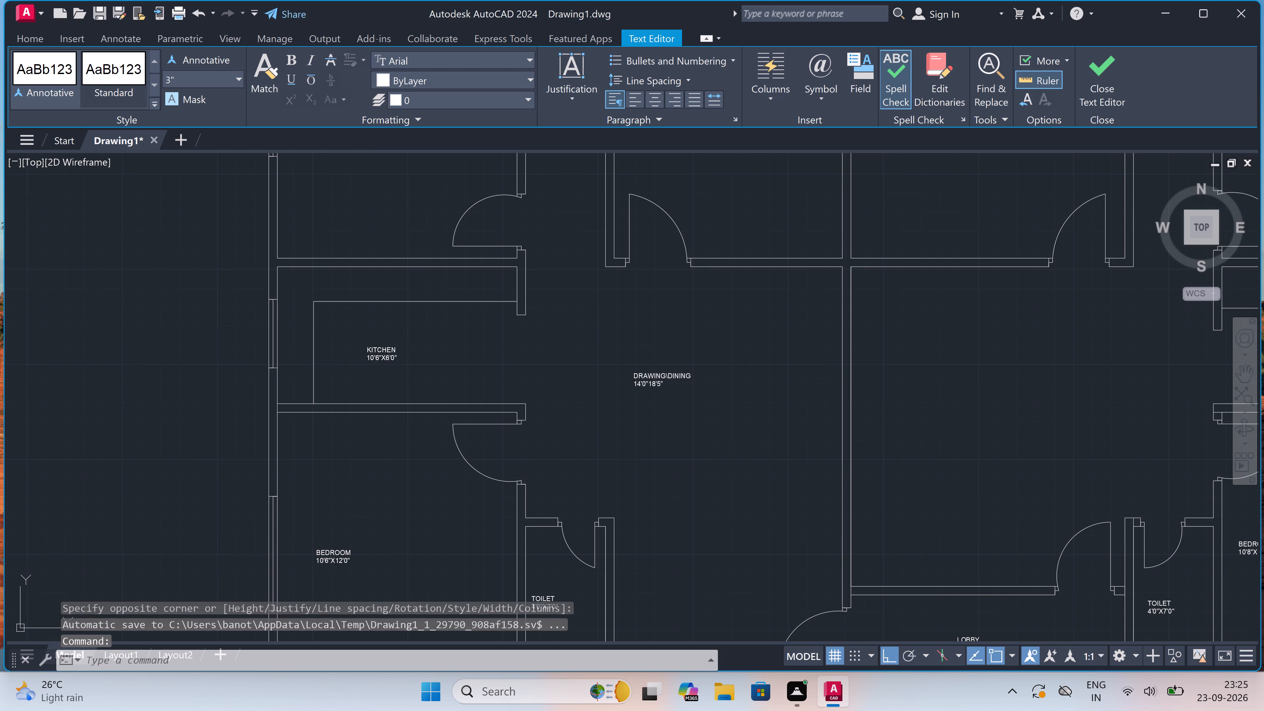
Copy the DRAWING\DINING label about 12'-11" due east into the adjoining hall of the other upper flat.
scroll(674, 427, down, 4)
scroll(689, 405, down, 2)
scroll(764, 407, up, 3)
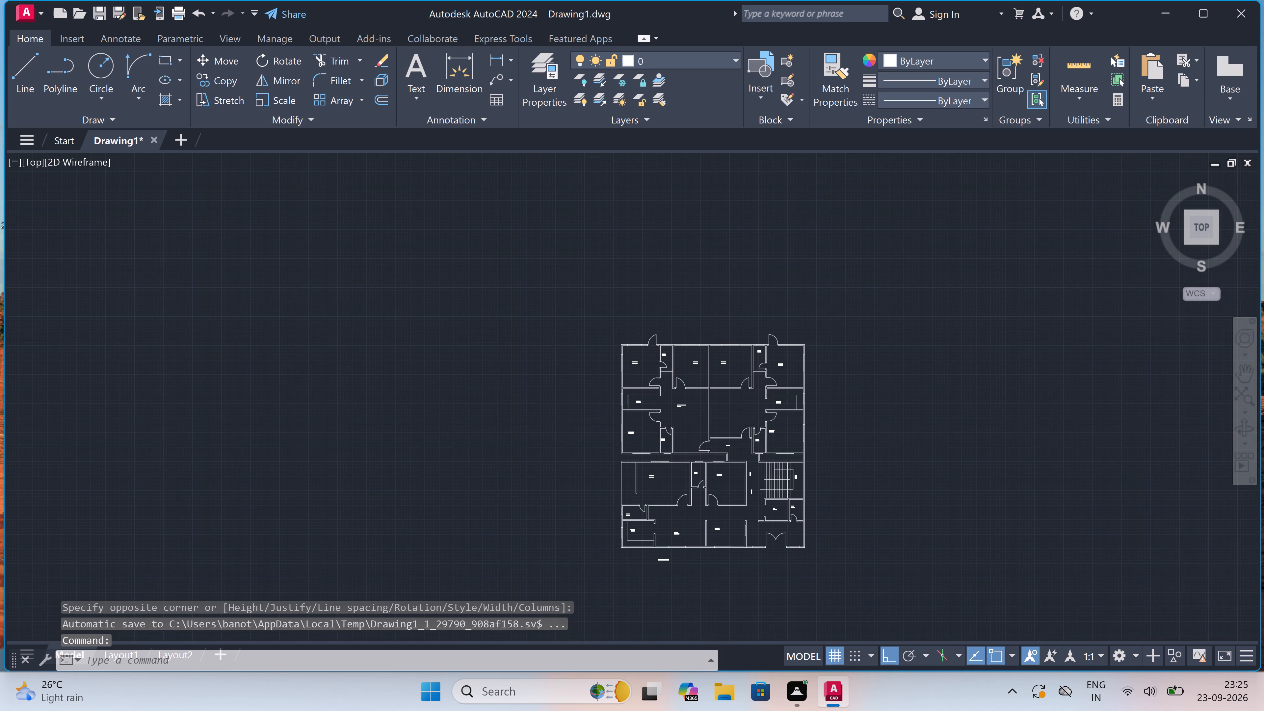
scroll(703, 400, up, 1)
key(space)
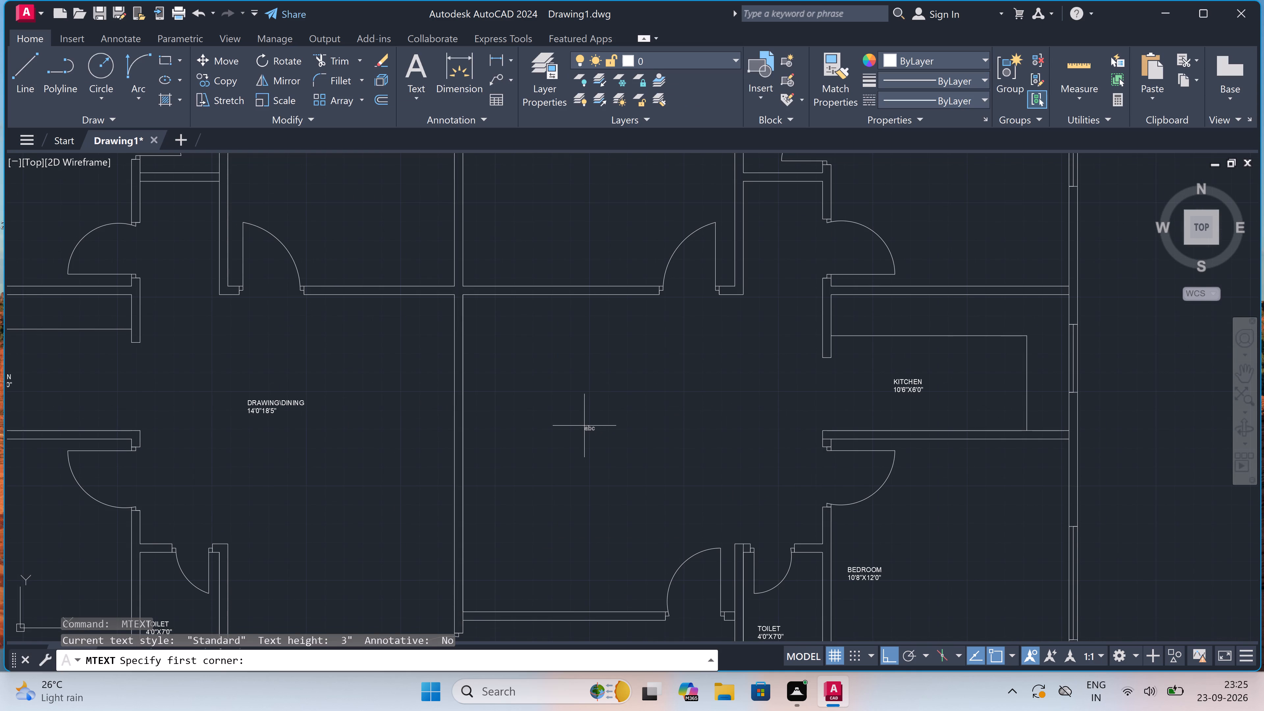
key(Escape)
scroll(584, 426, down, 1)
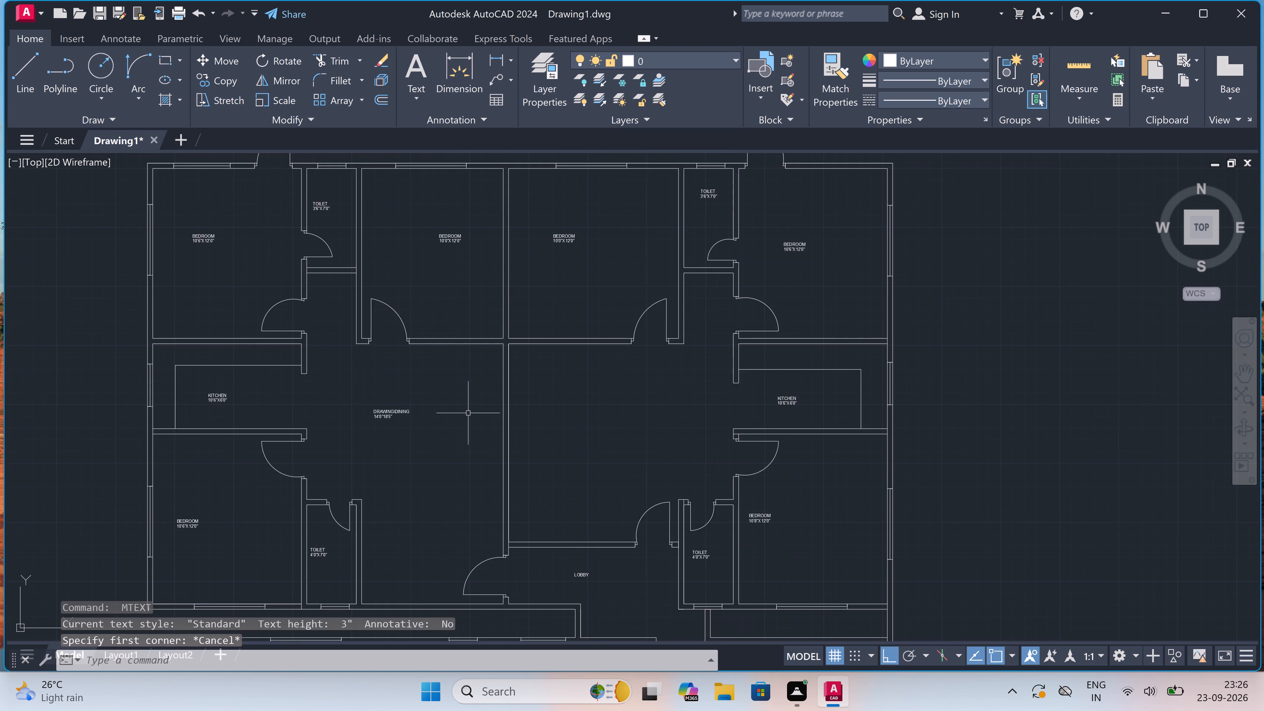
drag(415, 387, 412, 388)
click(388, 417)
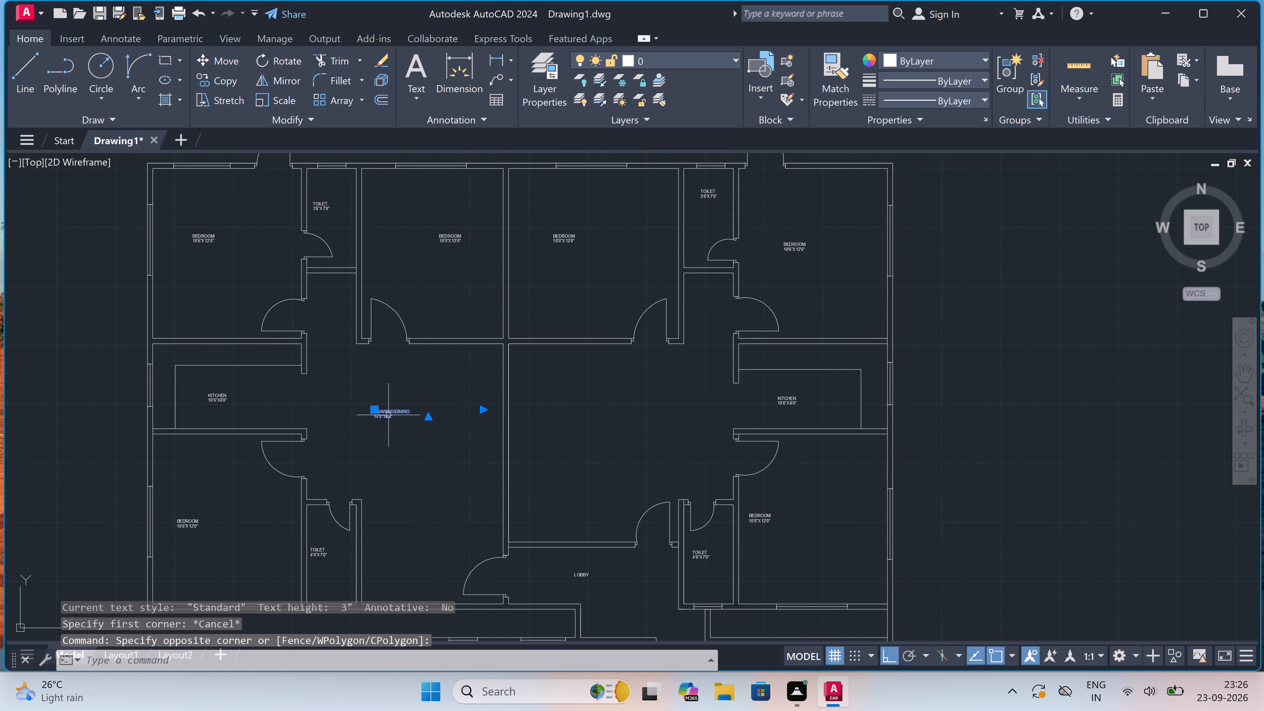
click(220, 79)
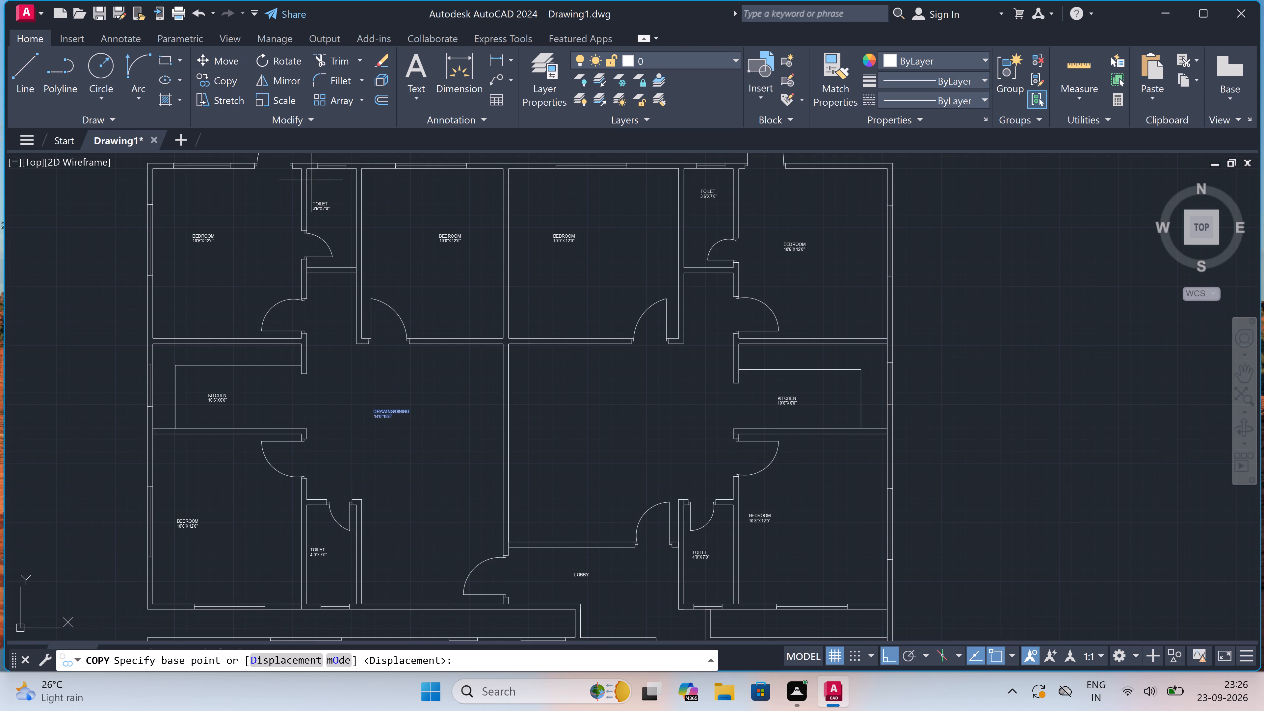
drag(395, 413, 402, 413)
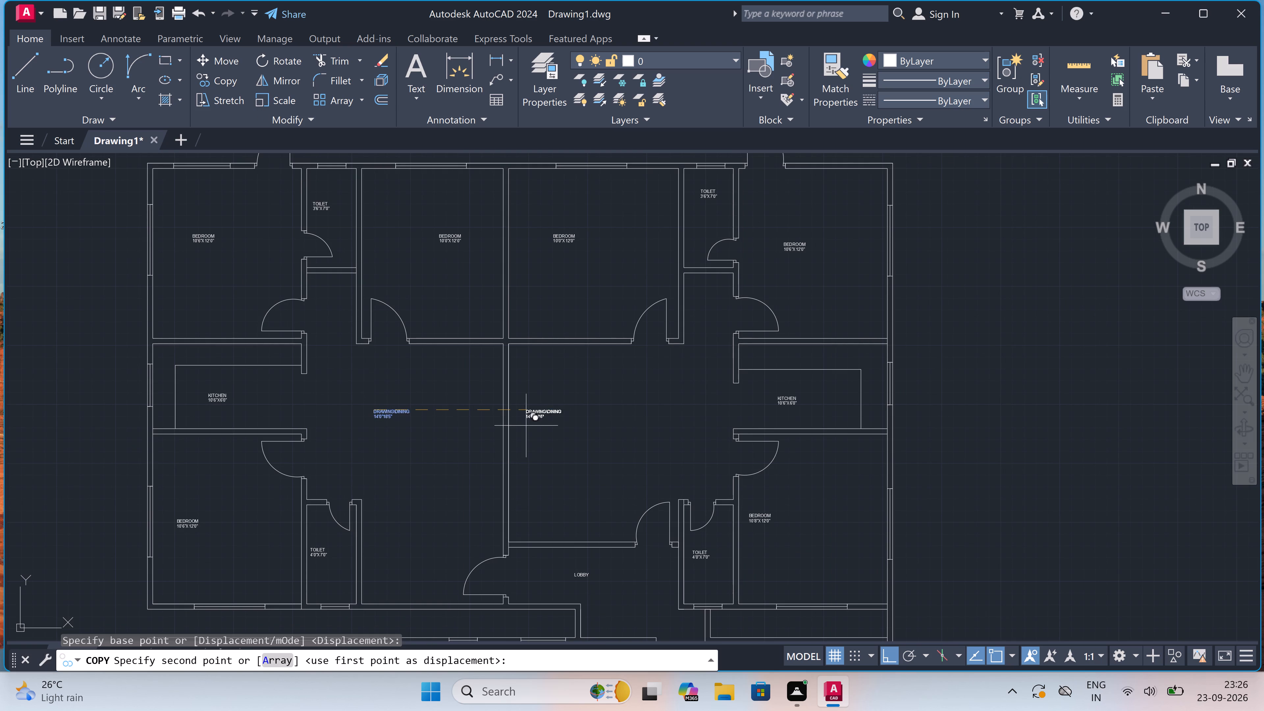
click(559, 428)
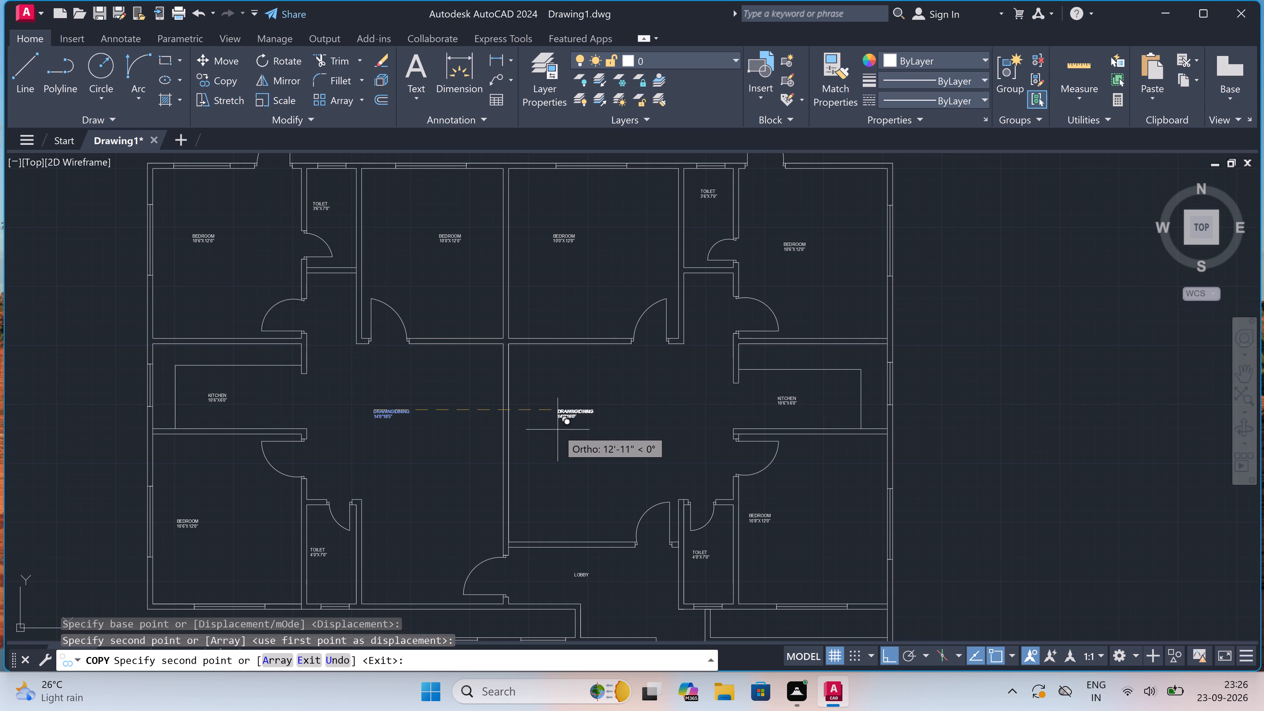
key(Escape)
Review the room labels across the whole floor plan, including the lower flat, lift, staircase and entrance area.
scroll(565, 388, down, 3)
scroll(568, 434, up, 3)
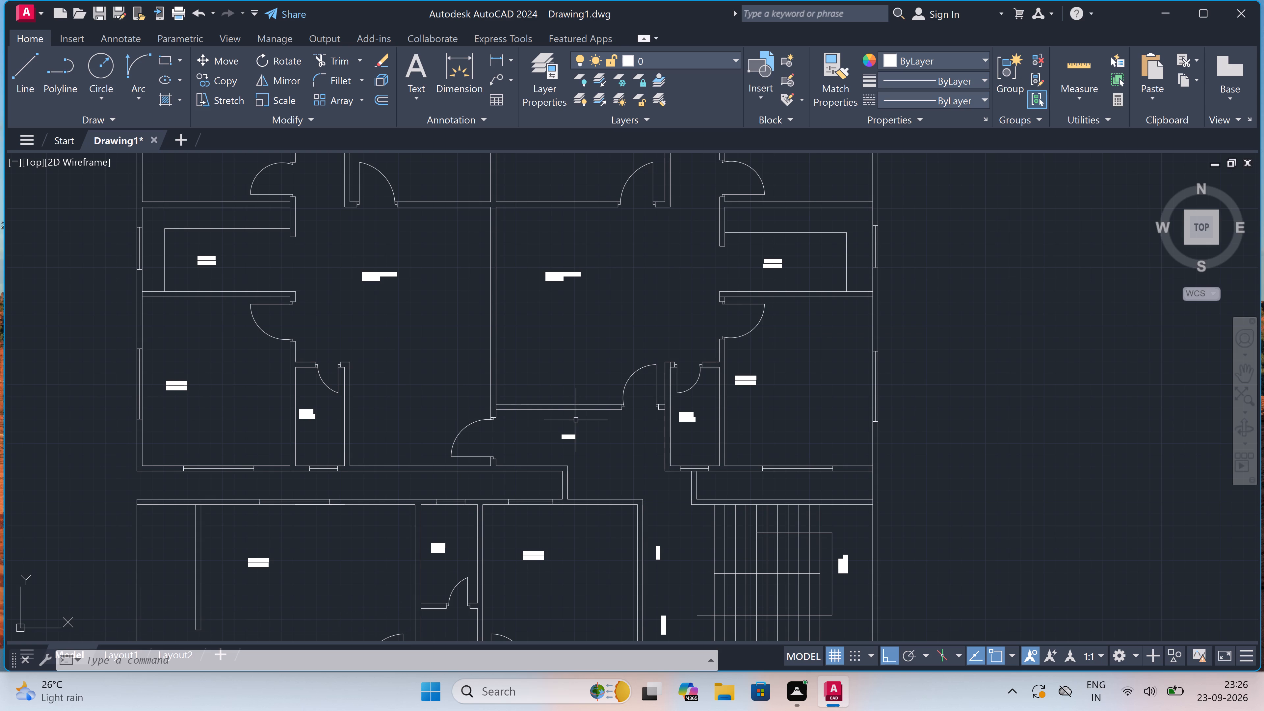
scroll(584, 413, down, 5)
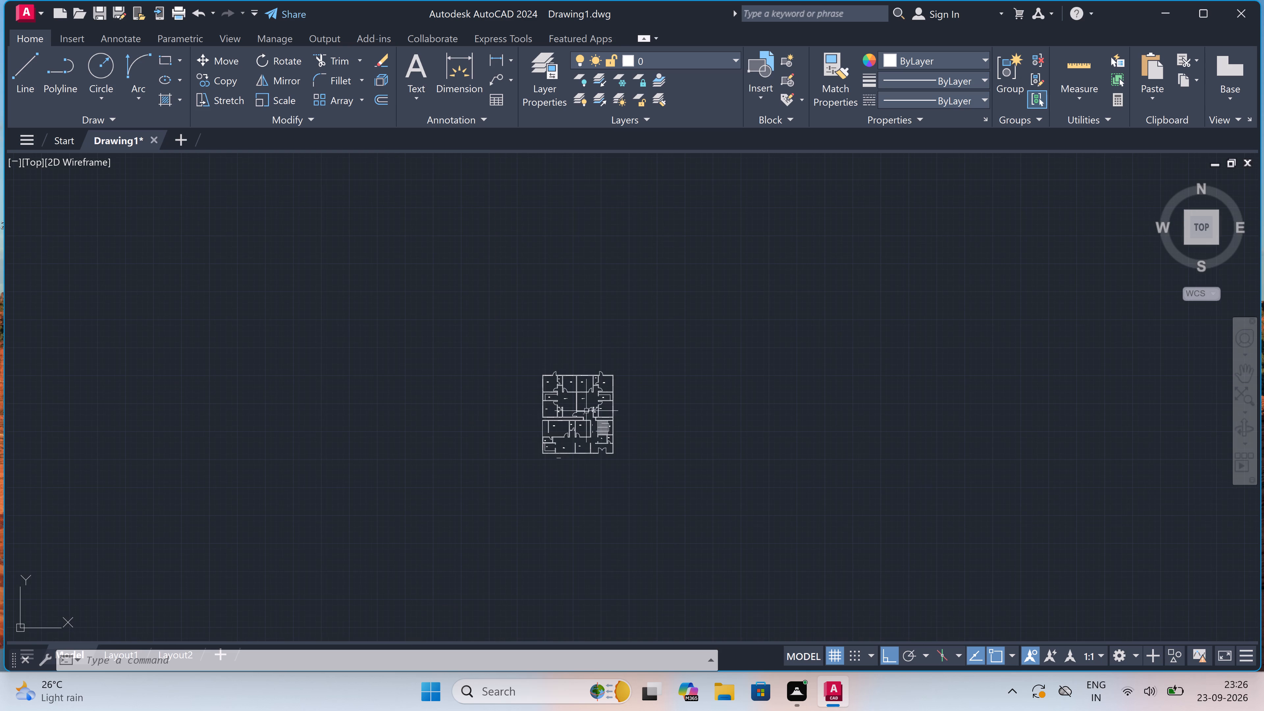
scroll(596, 448, up, 4)
scroll(555, 416, up, 2)
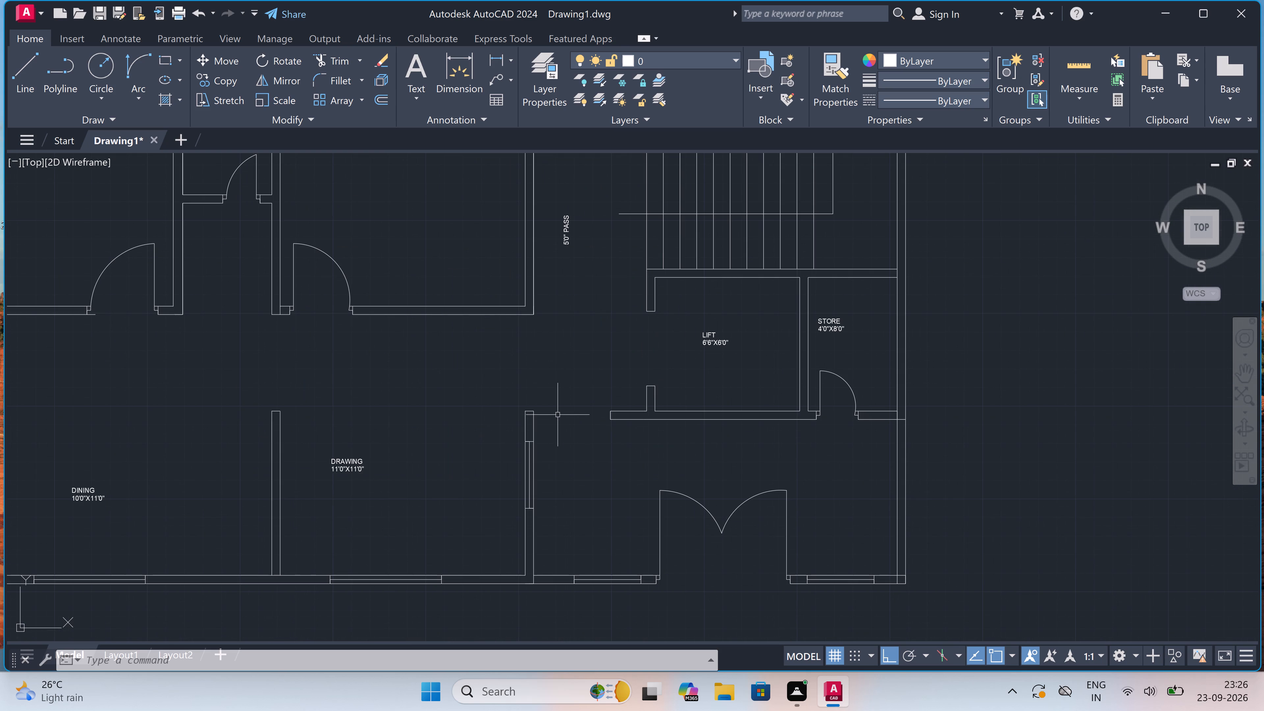
scroll(558, 415, down, 2)
scroll(559, 415, up, 1)
scroll(559, 415, down, 2)
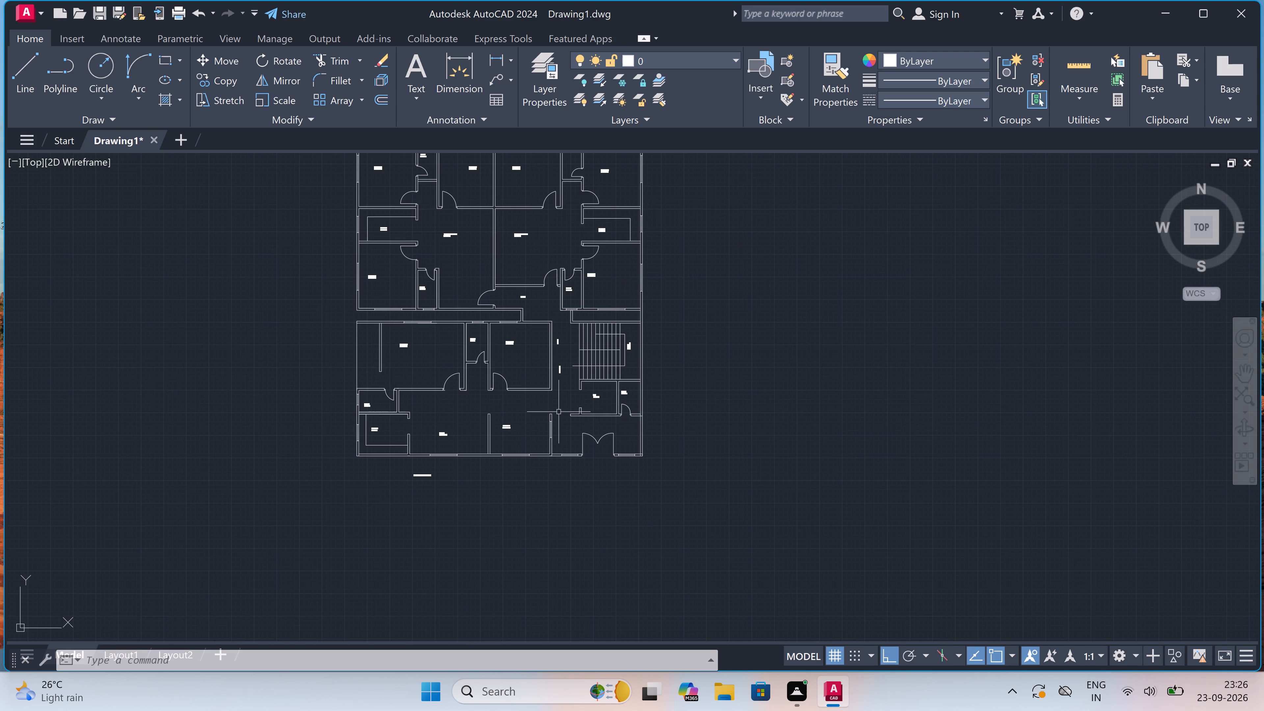
scroll(559, 408, down, 1)
scroll(495, 316, up, 2)
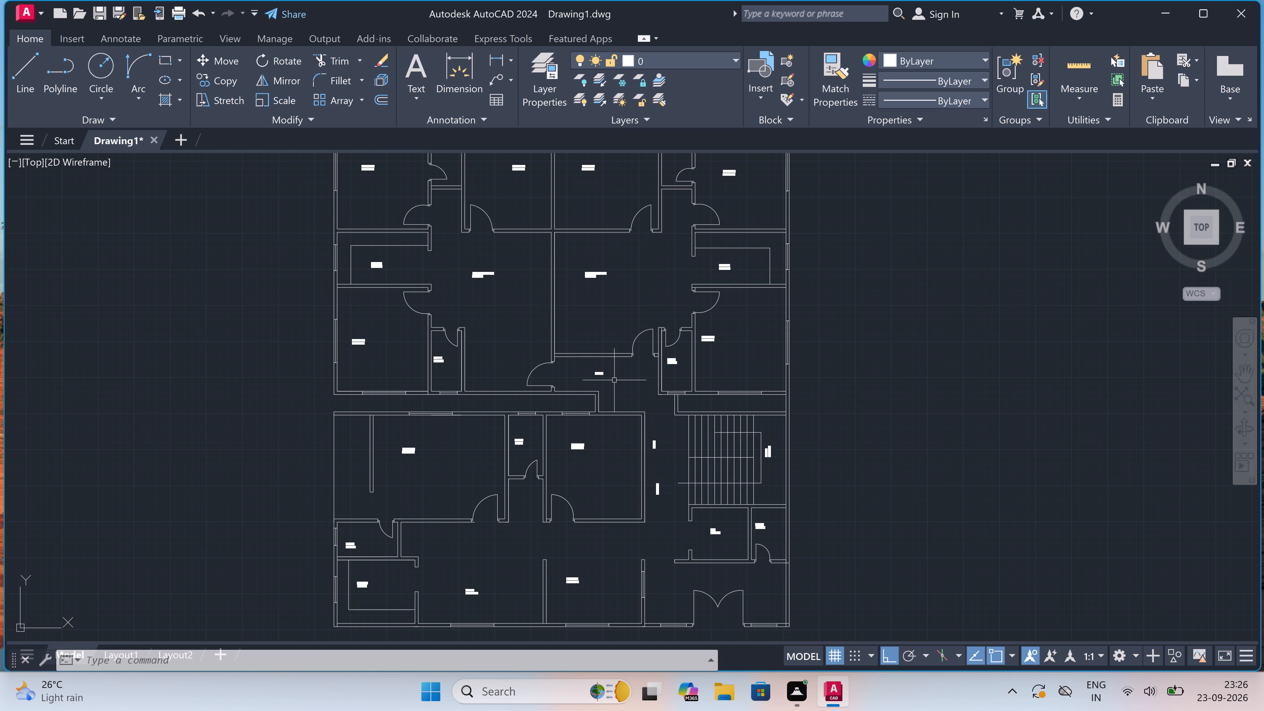
scroll(638, 382, down, 2)
scroll(651, 445, up, 2)
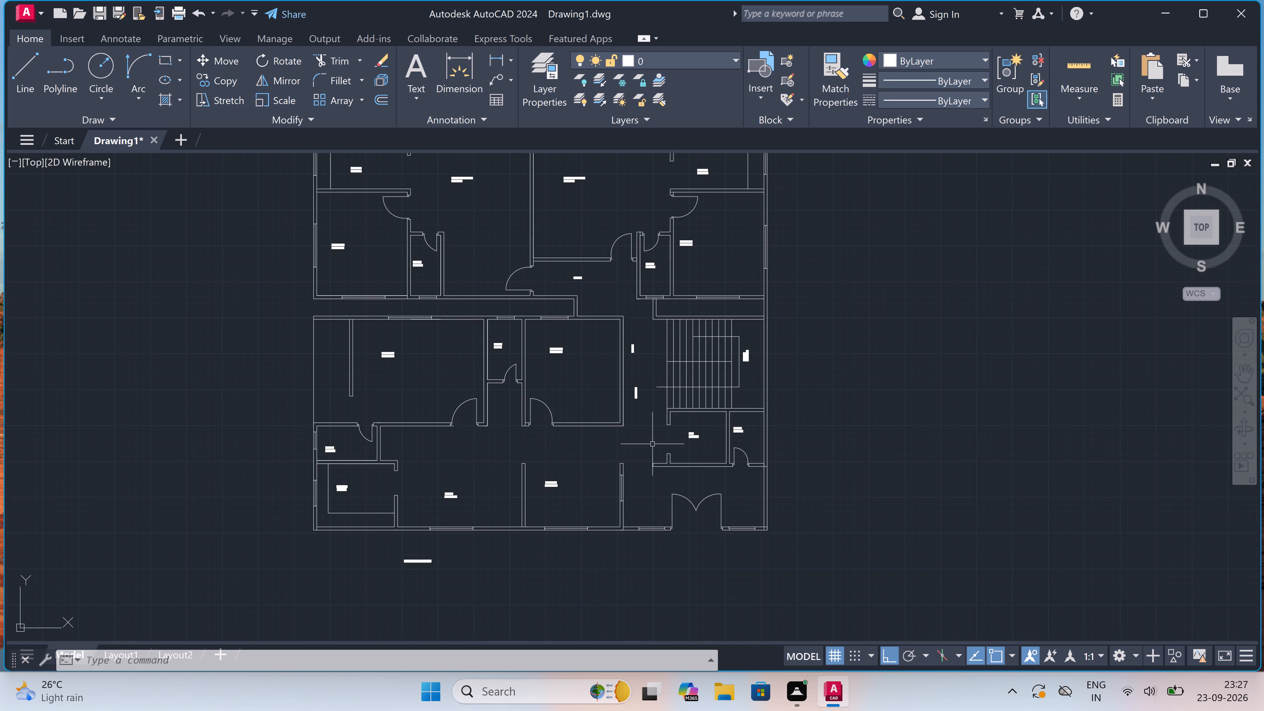
scroll(662, 487, up, 3)
scroll(659, 471, down, 2)
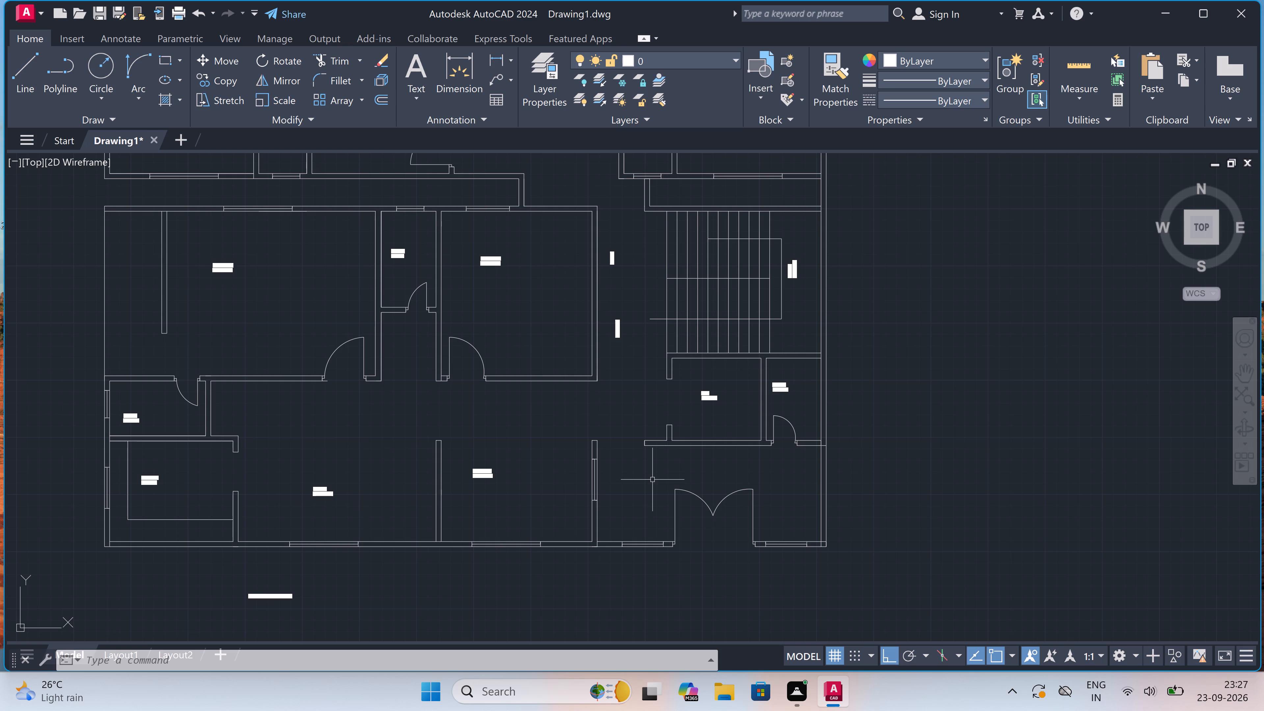
scroll(652, 480, down, 2)
scroll(643, 438, up, 2)
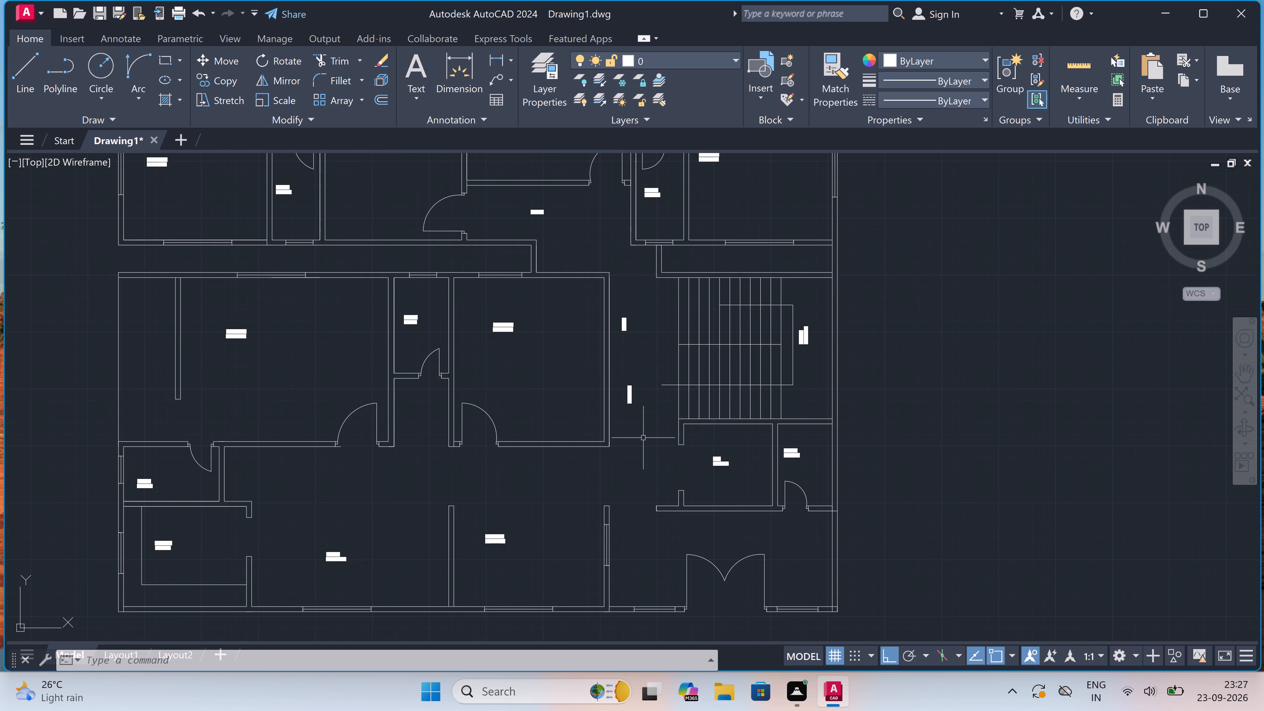
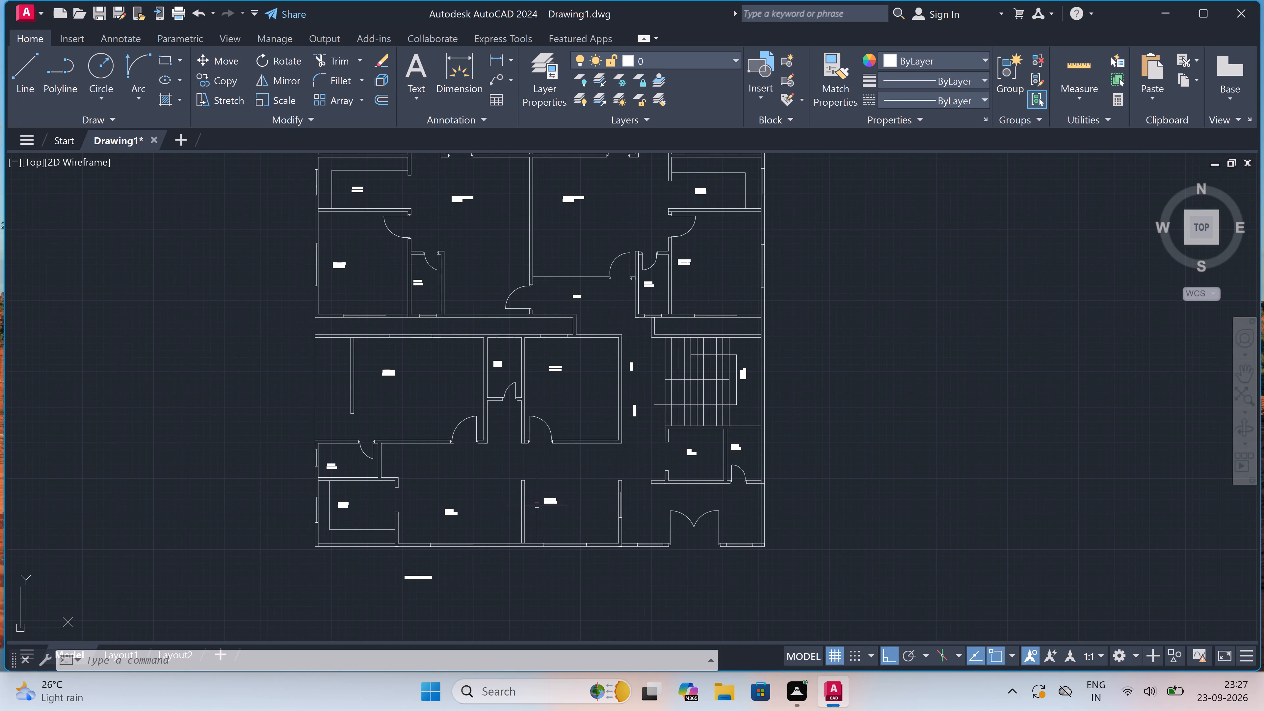
Select all multiline text labels similar to the DRAWING room label and set their text height to 6".
click(549, 500)
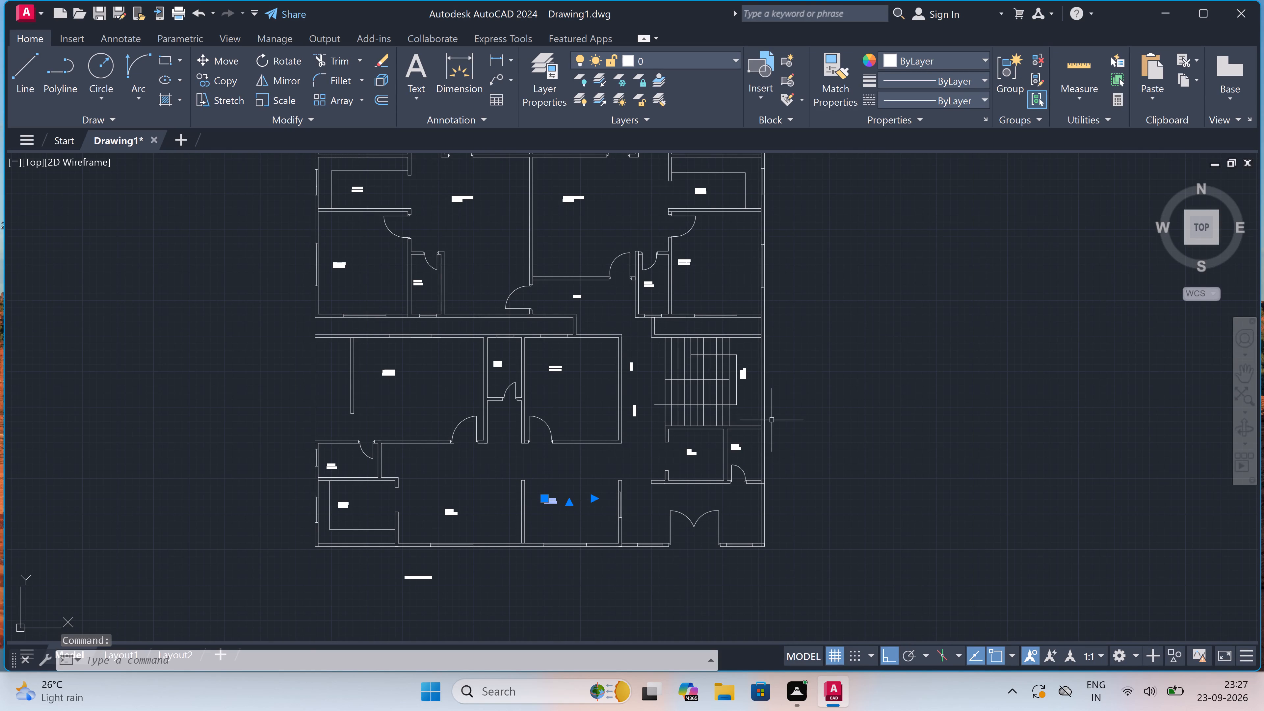
right_click(882, 323)
right_click(882, 323)
click(942, 650)
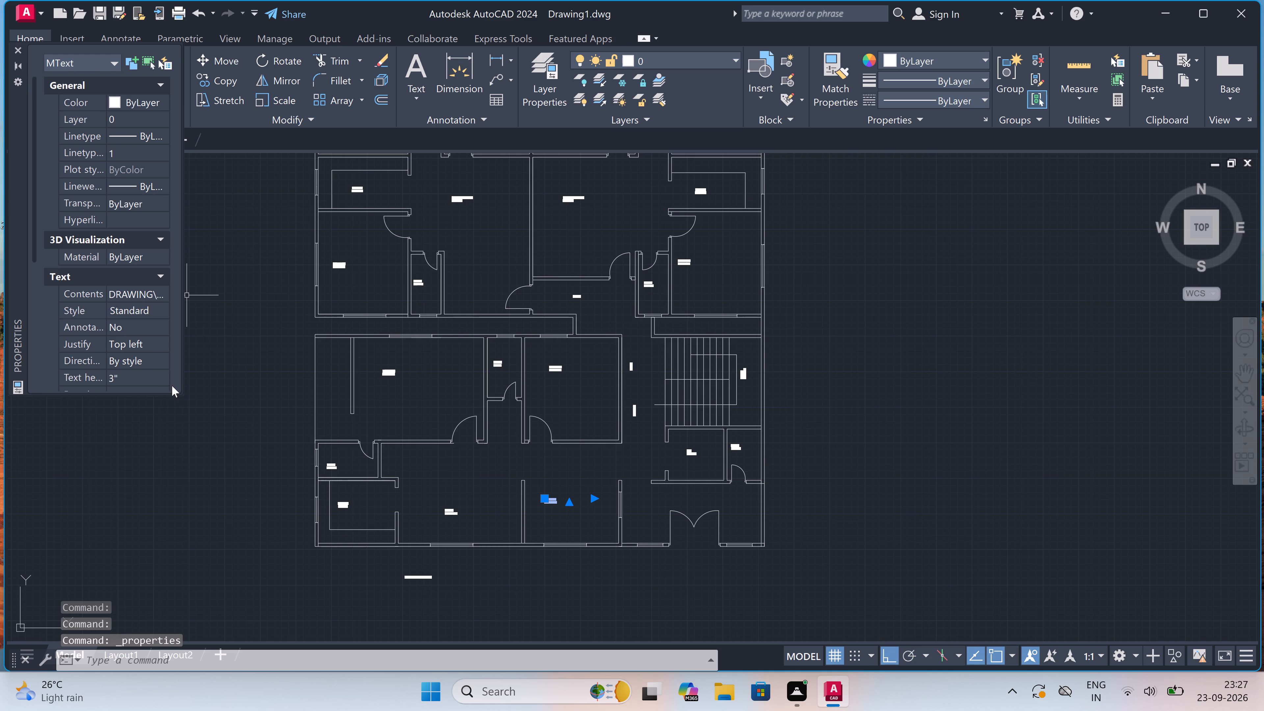
right_click(173, 383)
right_click(226, 416)
right_drag(245, 360, 247, 364)
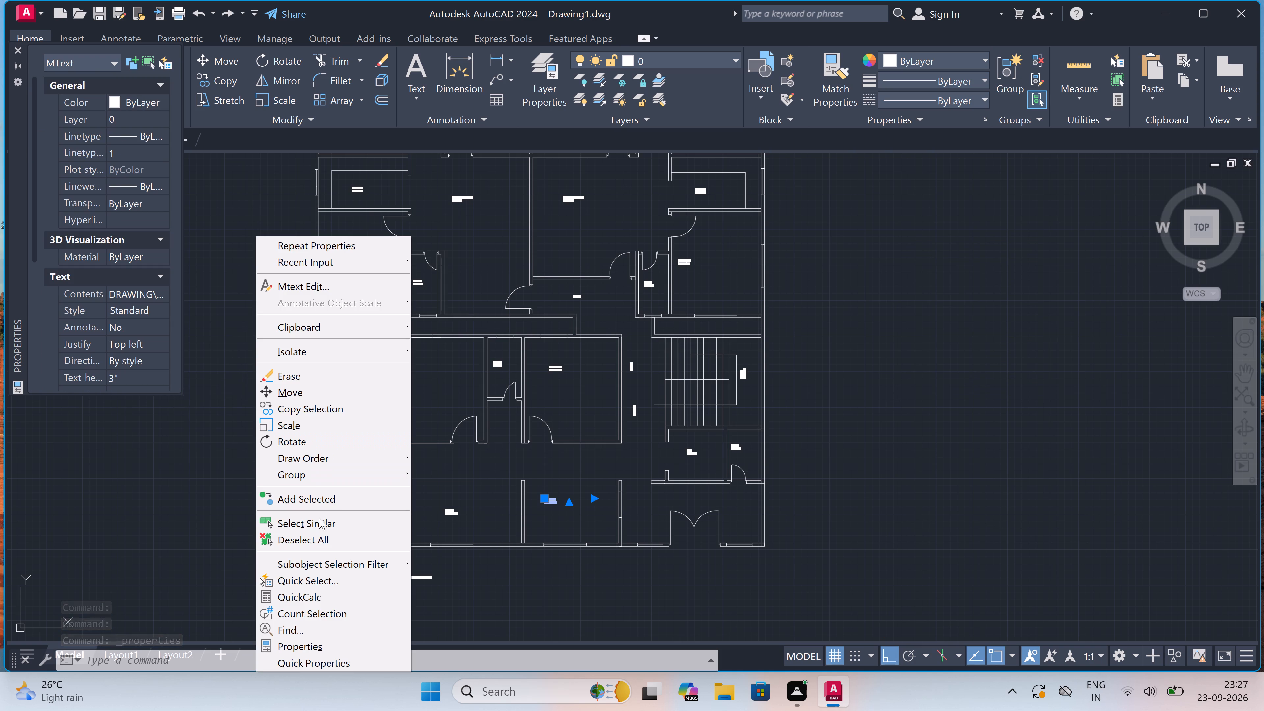
drag(321, 521, 324, 525)
click(141, 376)
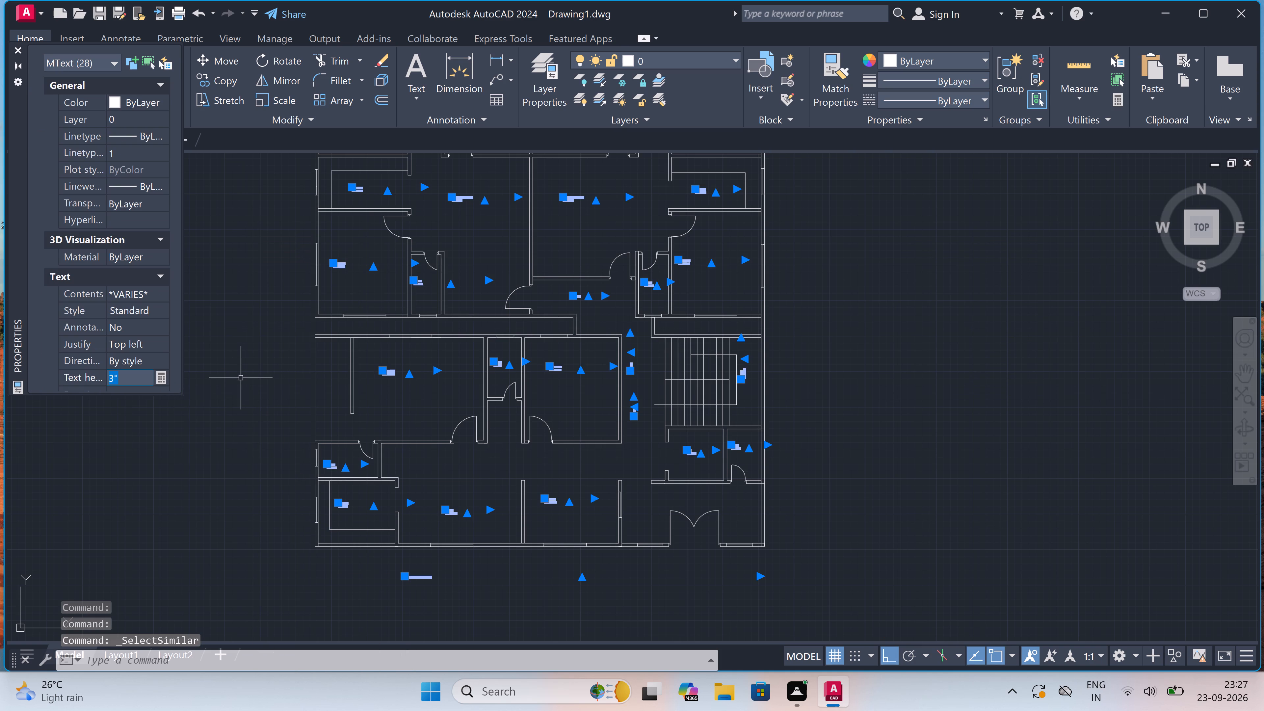
key(BackSpace)
text(6")
click(261, 462)
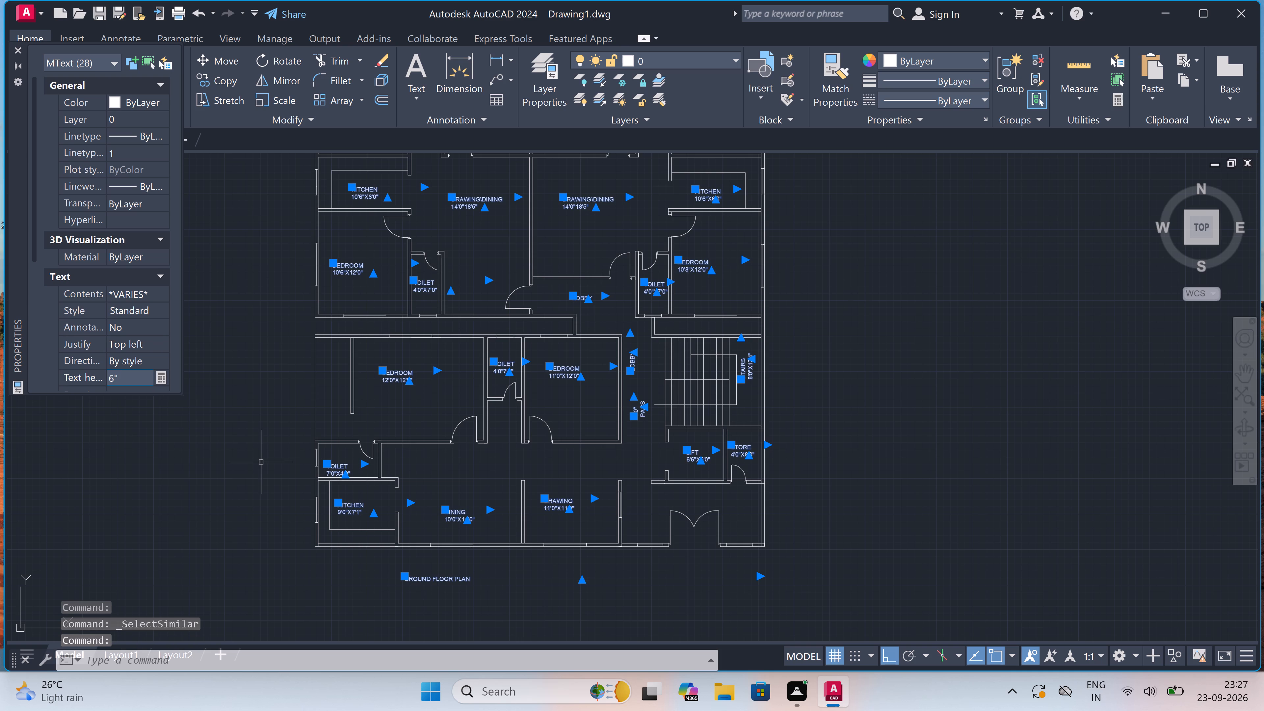
Set the text height of all the selected room labels and the plan title to 7", then clear the selection.
click(130, 377)
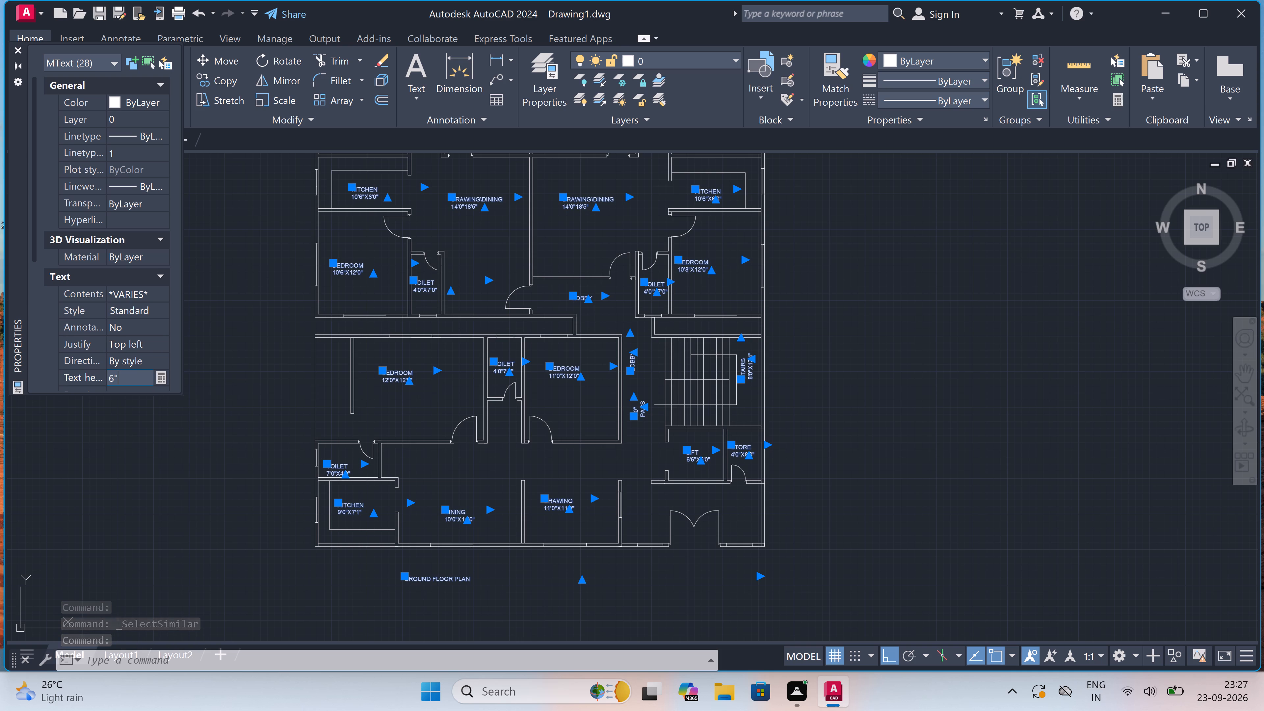
key(BackSpace)
key(7)
key(shift+quotedbl)
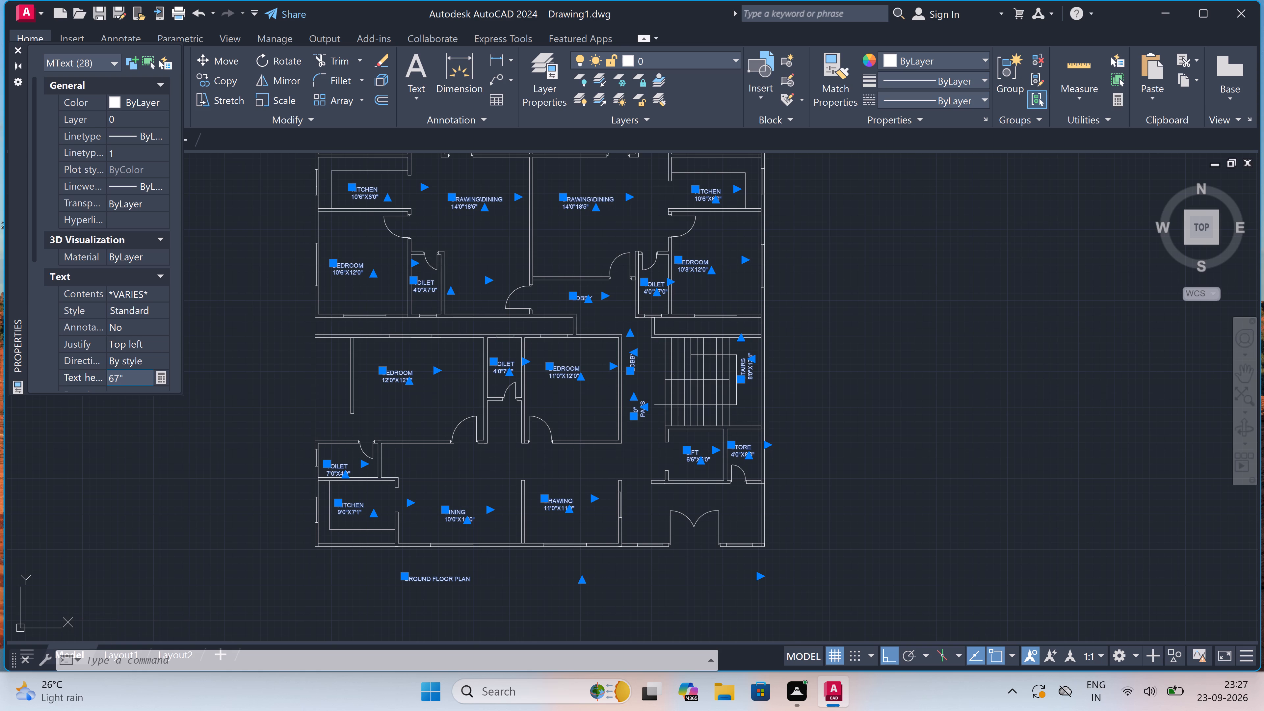
key(BackSpace)
key(BackSpace)
key(BackSpace)
key(BackSpace)
key(BackSpace)
key(BackSpace)
key(BackSpace)
key(BackSpace)
key(BackSpace)
key(BackSpace)
key(BackSpace)
key(7)
key(shift+quotedbl)
click(238, 375)
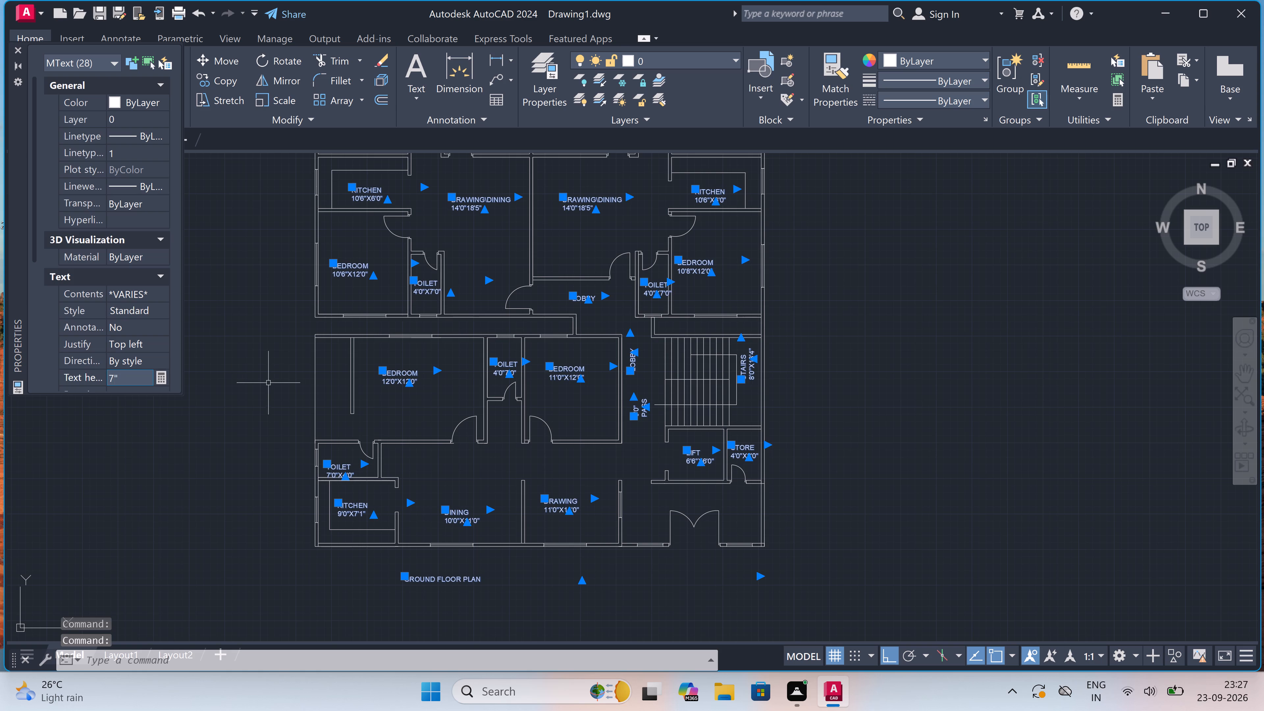
key(Escape)
Examine the room labels across the whole ground floor plan for legibility and fit within their rooms.
scroll(430, 408, down, 3)
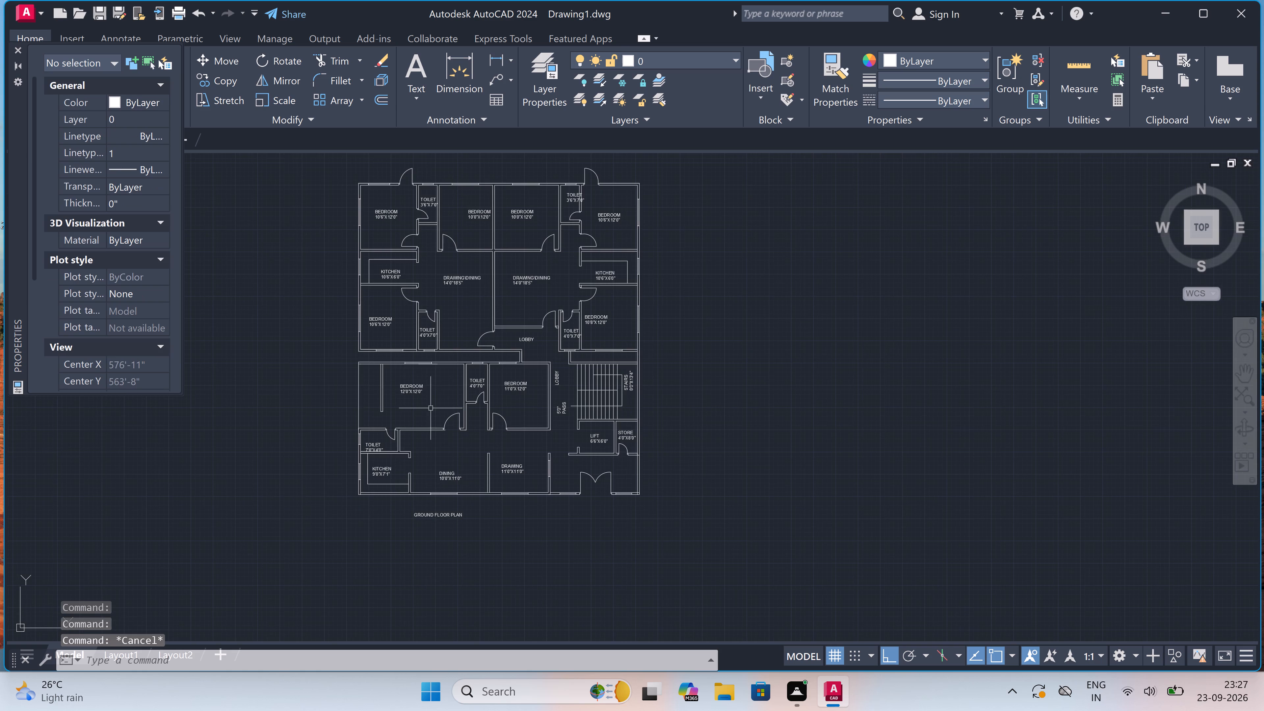
scroll(396, 374, up, 2)
scroll(396, 374, down, 2)
scroll(376, 328, down, 1)
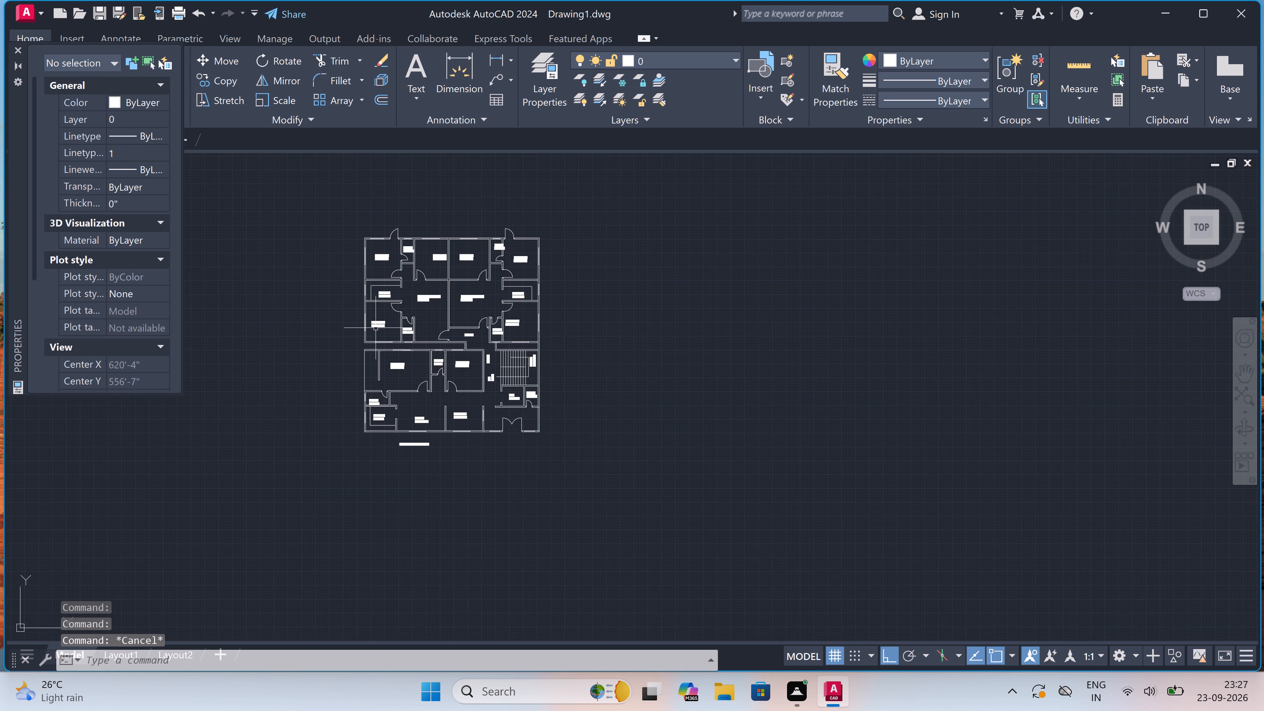
scroll(376, 328, up, 1)
scroll(376, 362, up, 1)
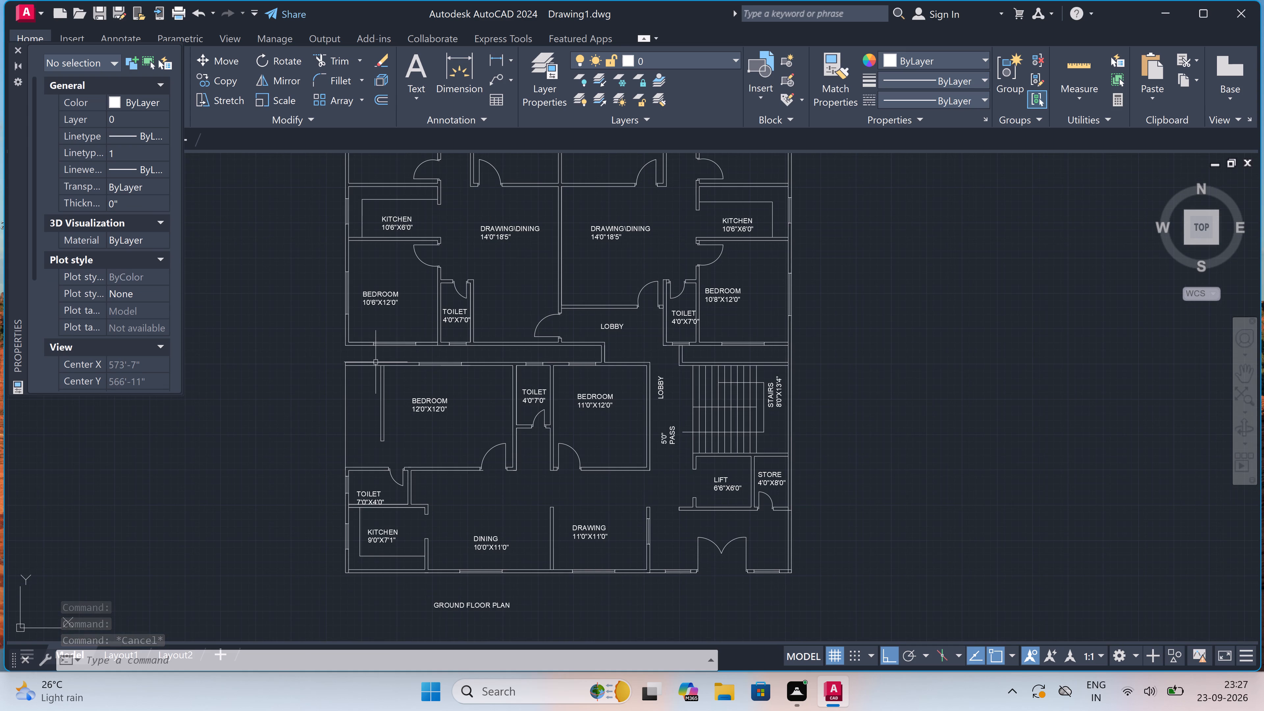
scroll(403, 369, down, 1)
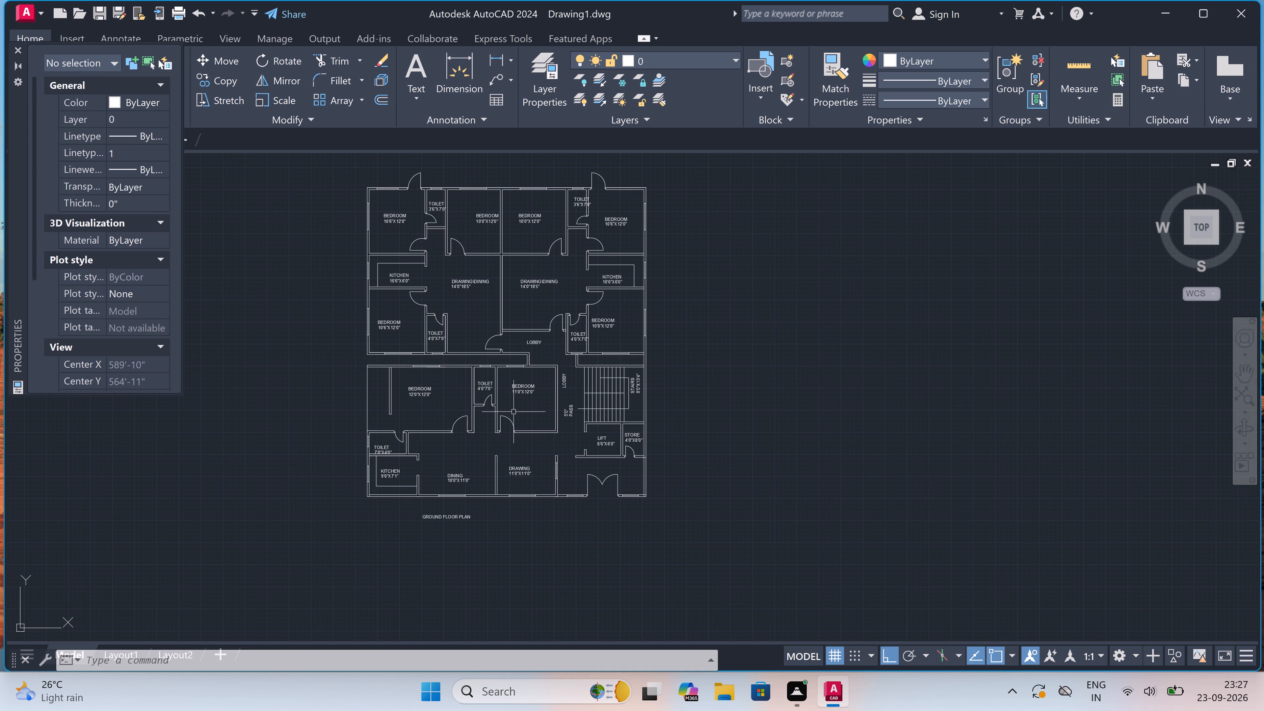
scroll(517, 415, up, 2)
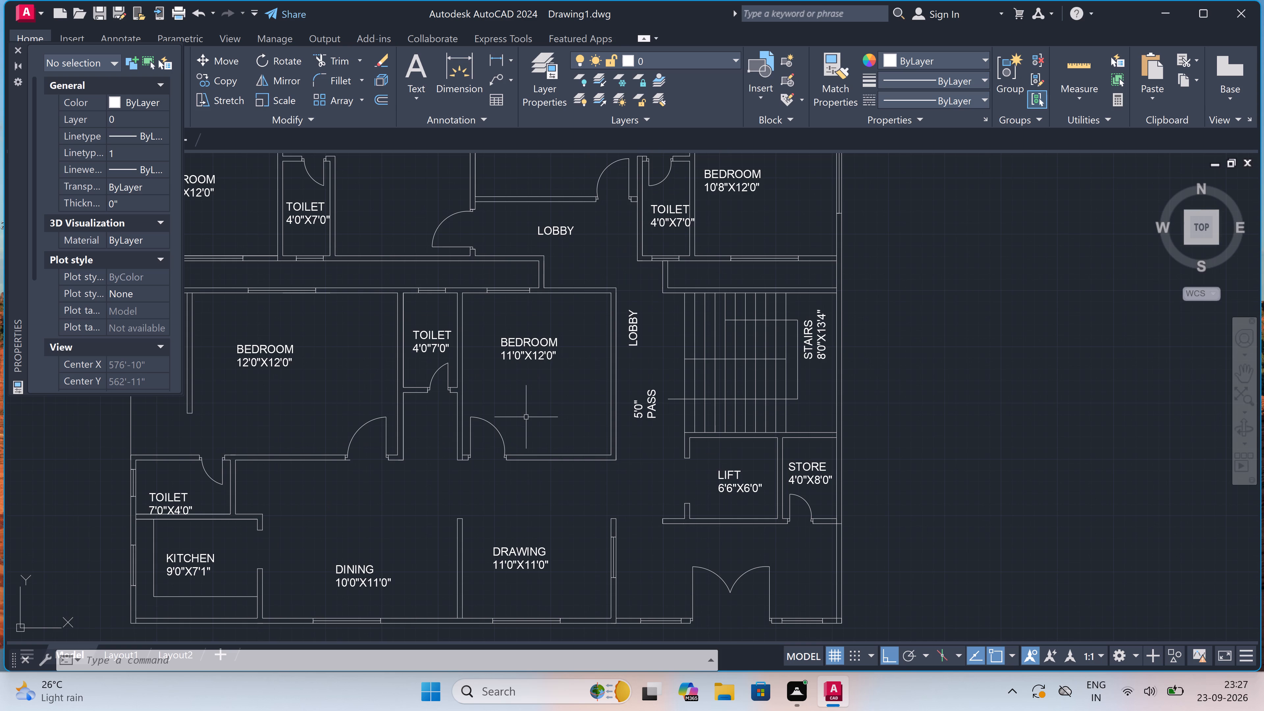
scroll(526, 417, down, 1)
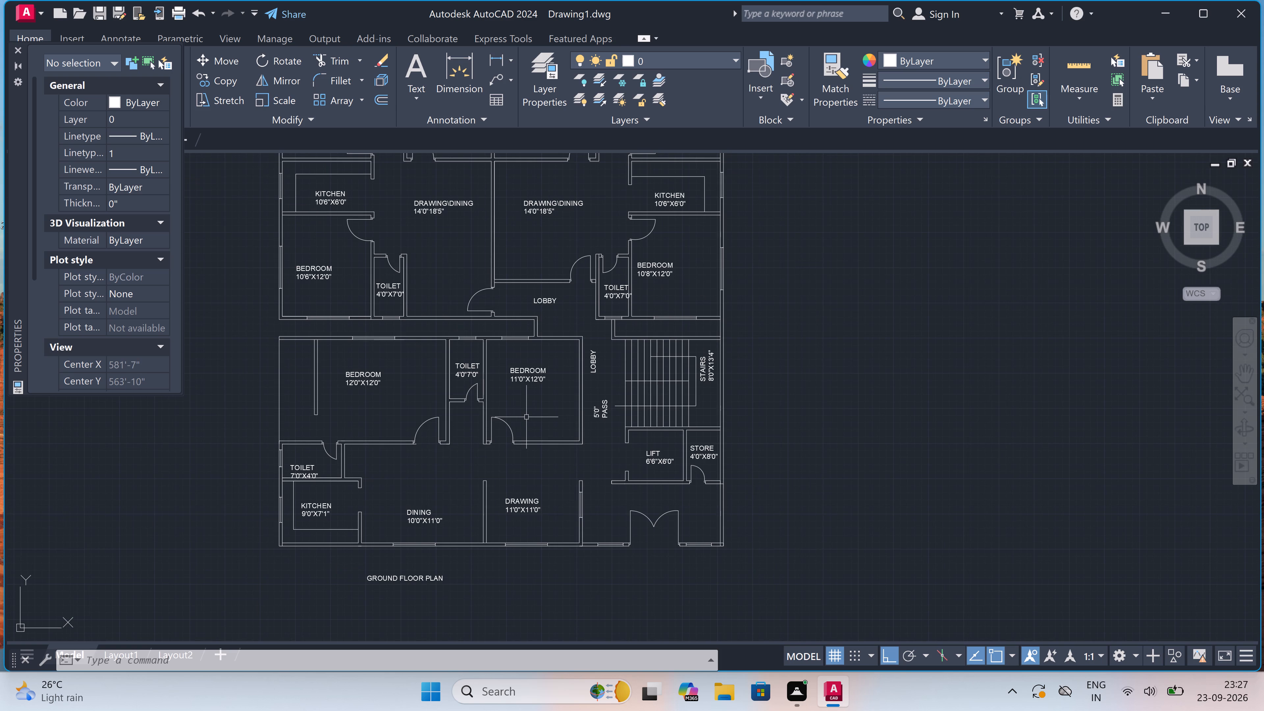
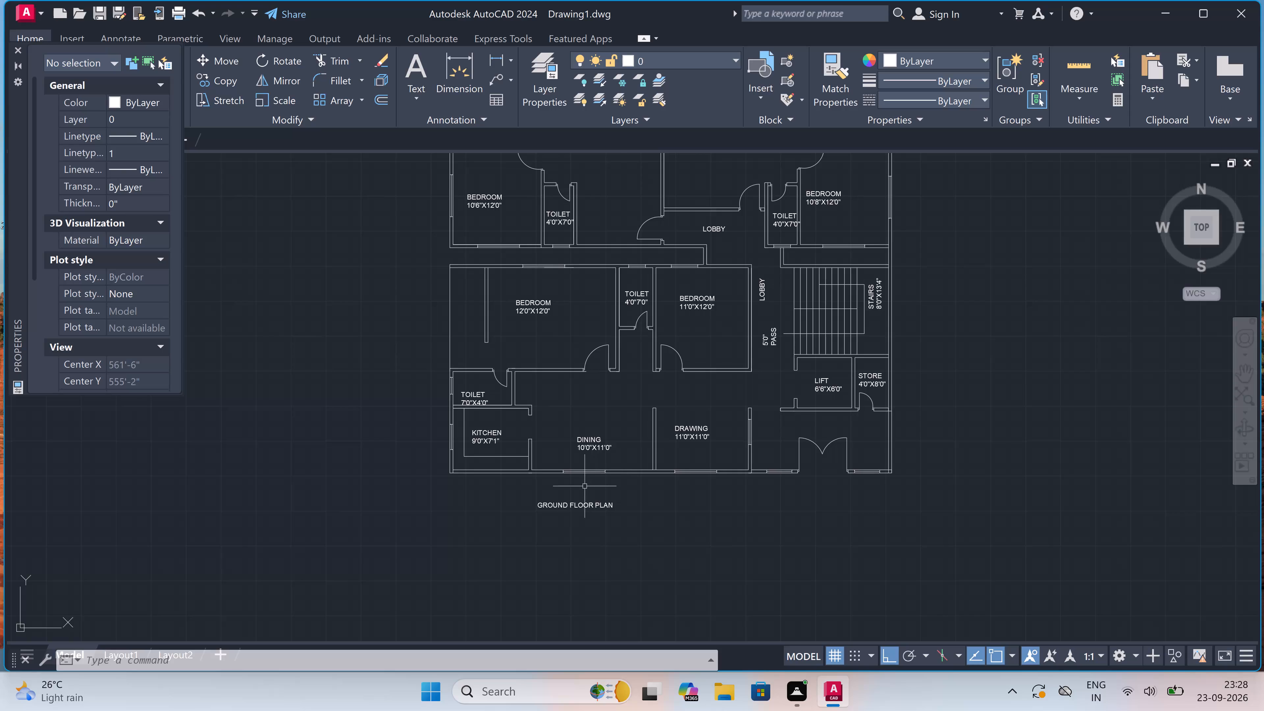
Set the text height of the GROUND FLOOR PLAN title to 2' and clear the selection.
scroll(561, 510, up, 1)
click(563, 498)
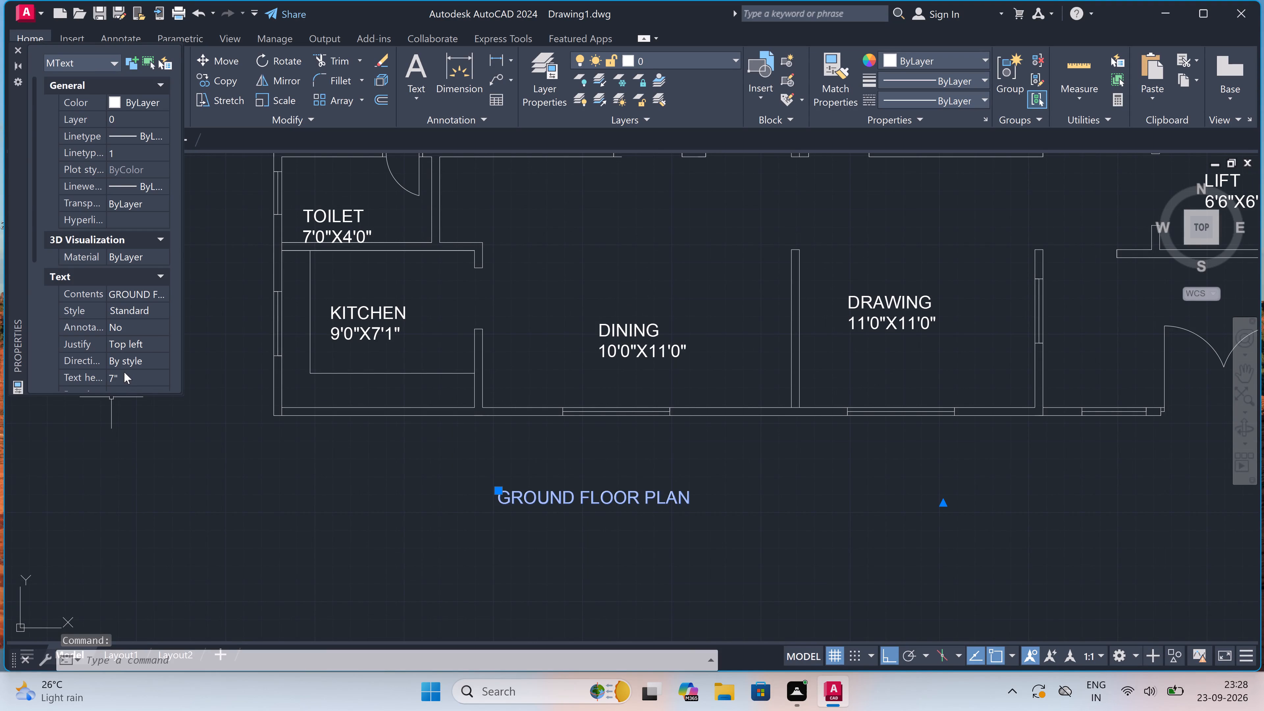
click(126, 375)
key(BackSpace)
key(BackSpace)
key(2)
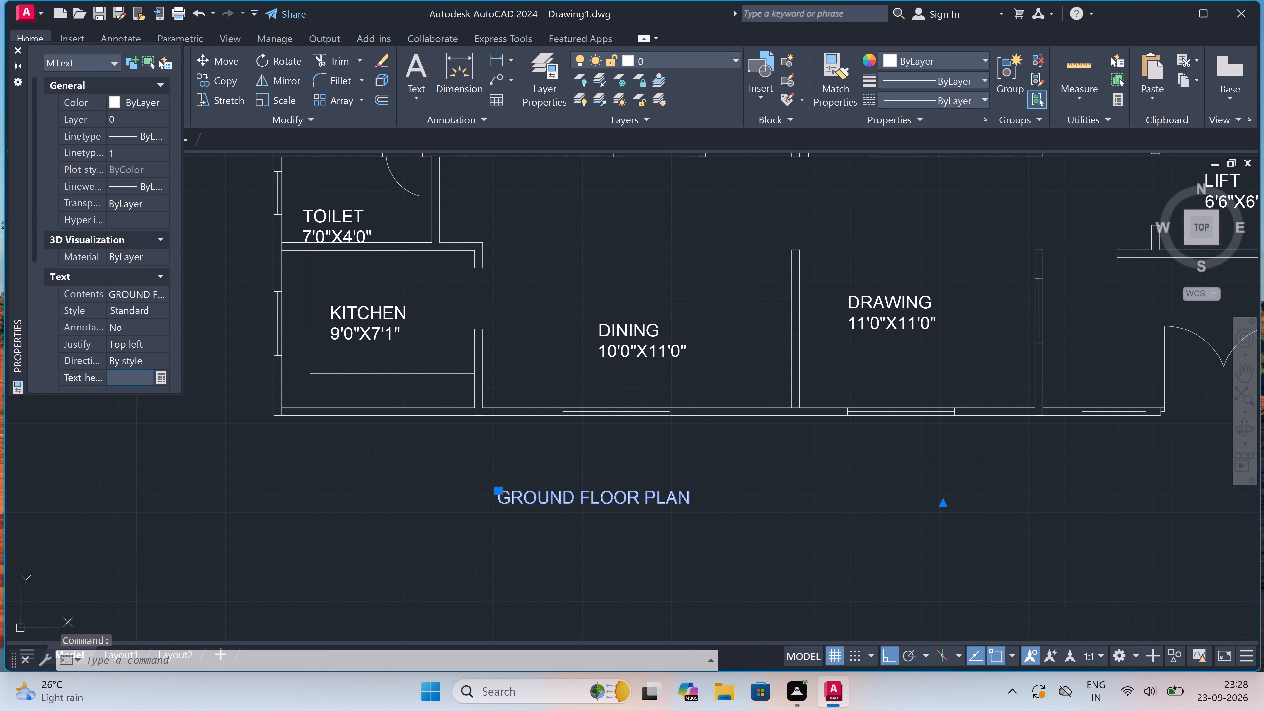
key(apostrophe)
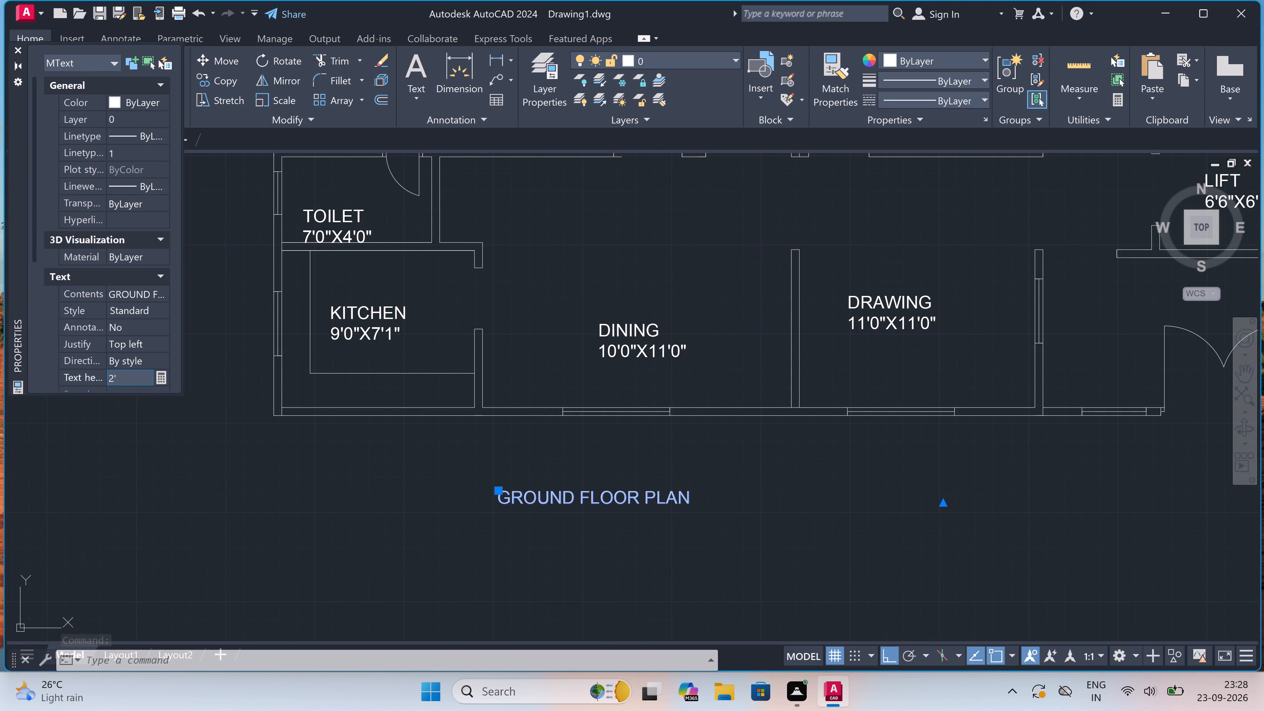
click(363, 470)
key(Escape)
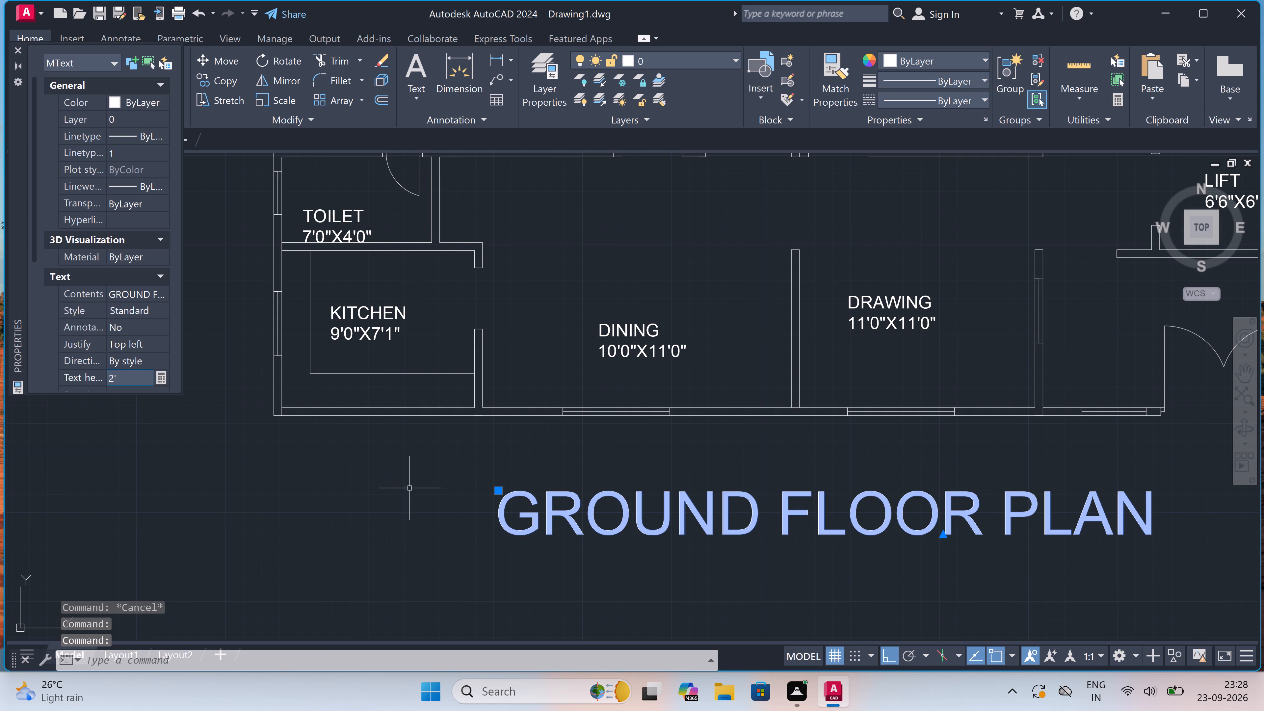
Draw a horizontal line about 36' long beneath the GROUND FLOOR PLAN title, extending slightly past both ends of the text.
scroll(492, 473, down, 4)
scroll(494, 487, up, 2)
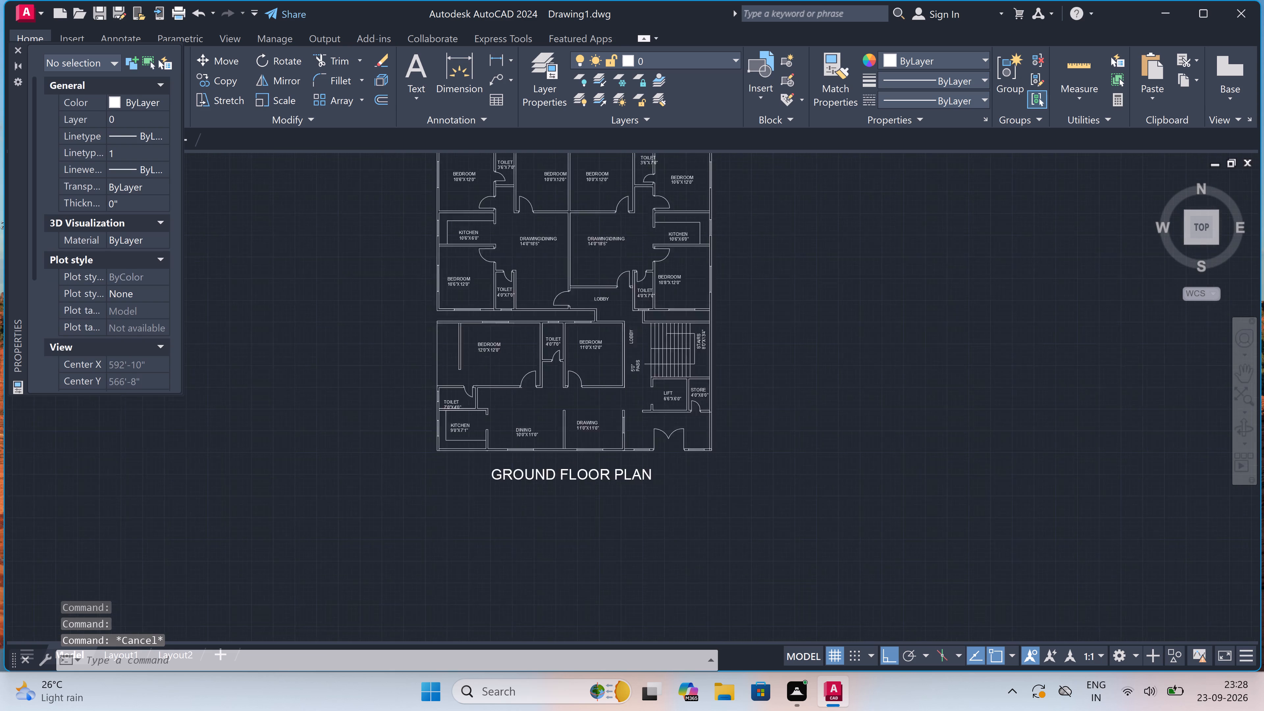
key(l)
key(space)
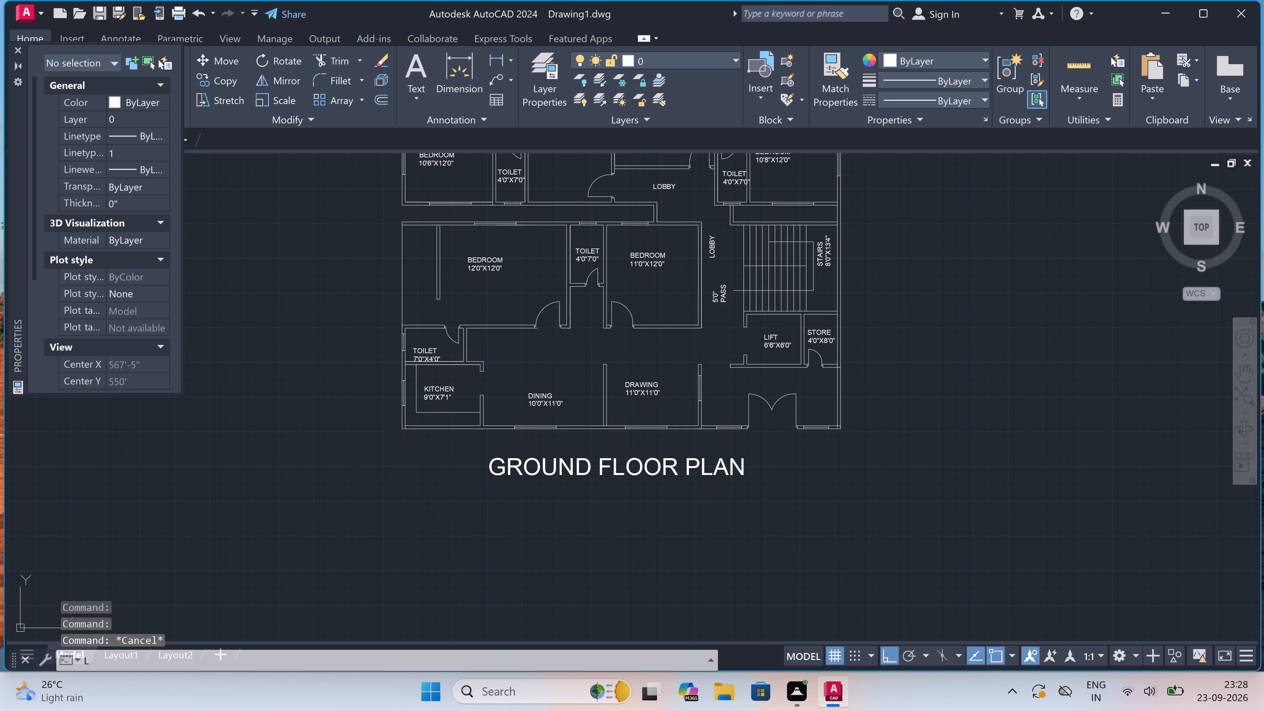
scroll(490, 483, up, 3)
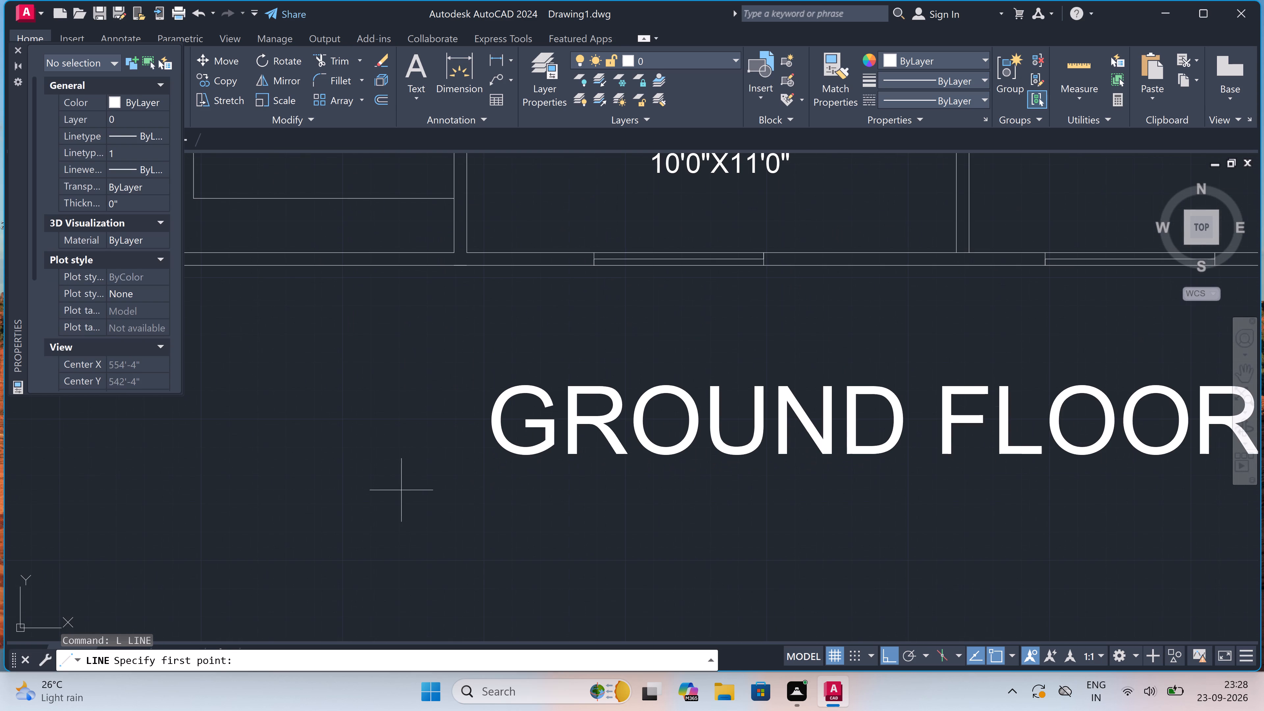
drag(388, 494, 673, 496)
scroll(751, 482, down, 3)
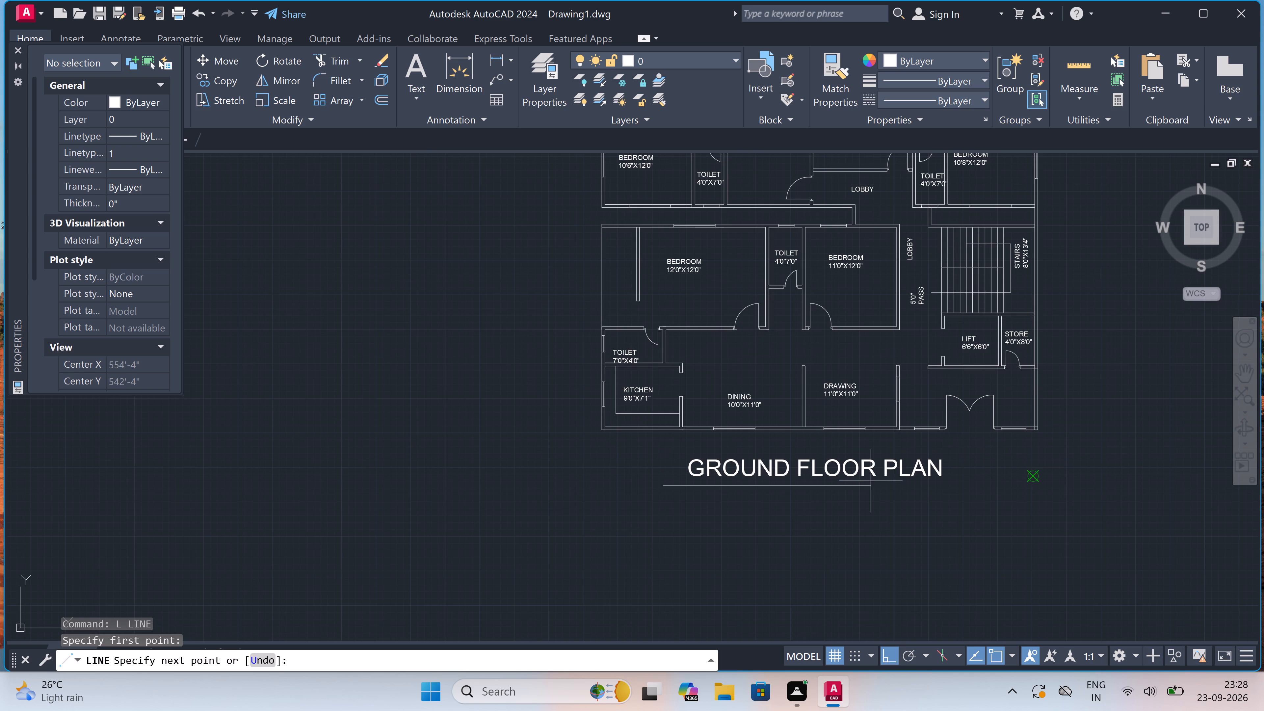
scroll(966, 477, up, 3)
scroll(929, 510, up, 3)
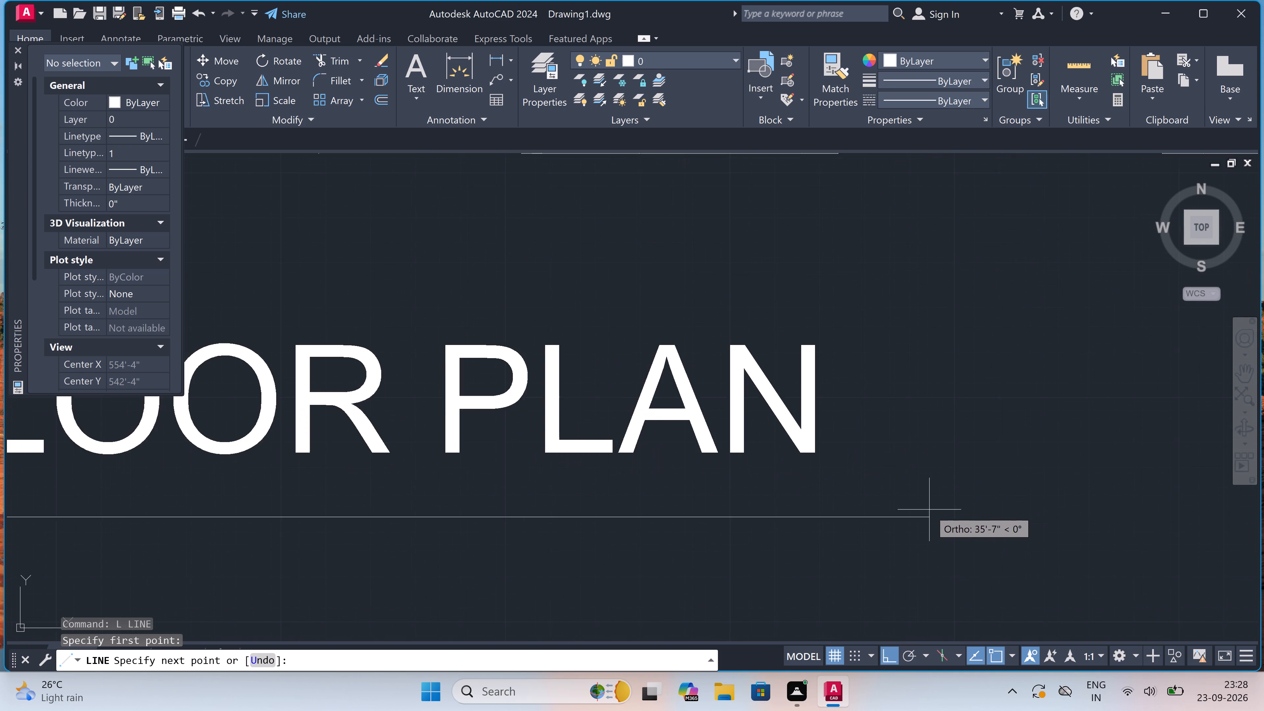
click(944, 520)
key(Escape)
Examine the underlined title's proportions against the plan and check how the room labels fit.
scroll(649, 507, down, 4)
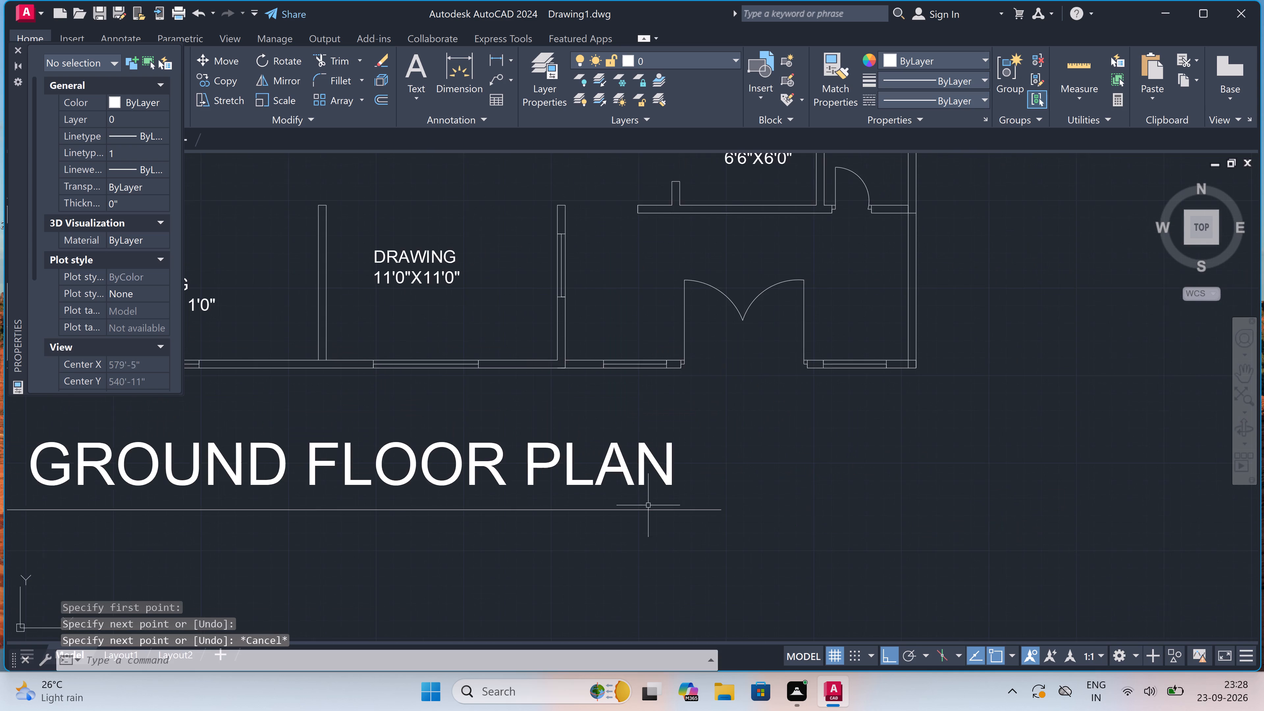
scroll(648, 505, down, 2)
scroll(644, 473, up, 3)
scroll(644, 473, down, 3)
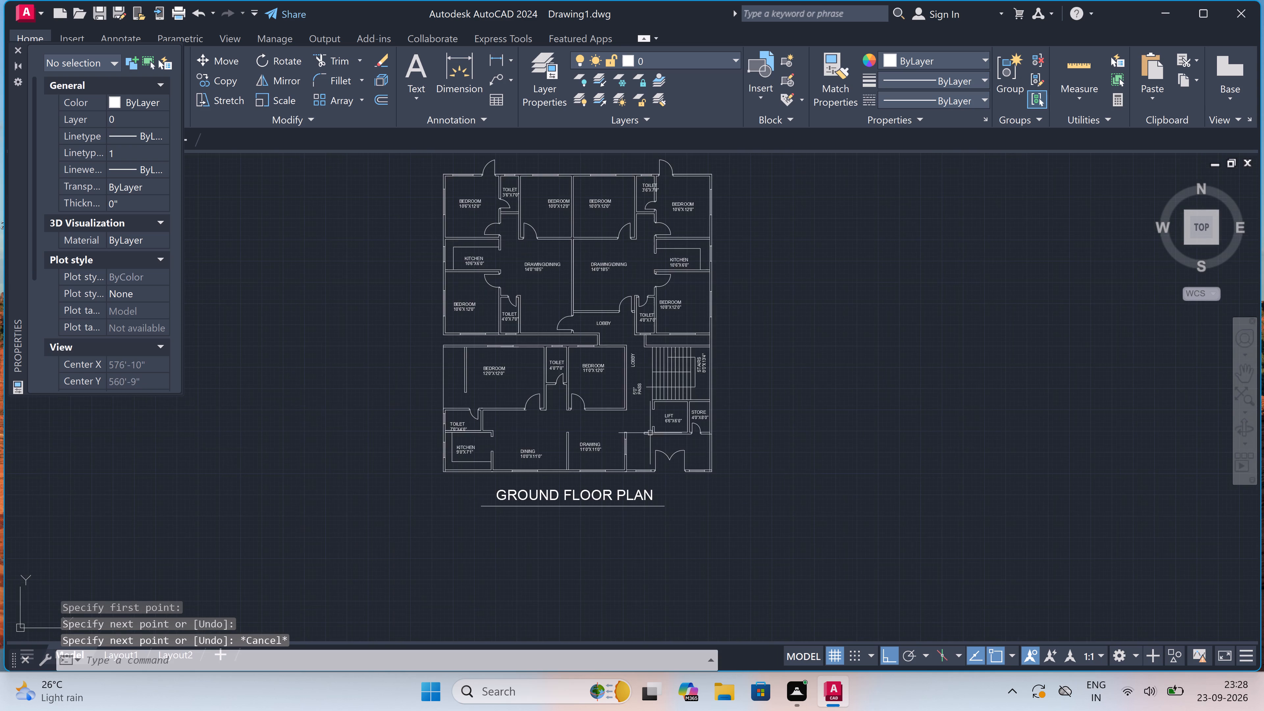
scroll(650, 433, up, 2)
scroll(647, 437, down, 2)
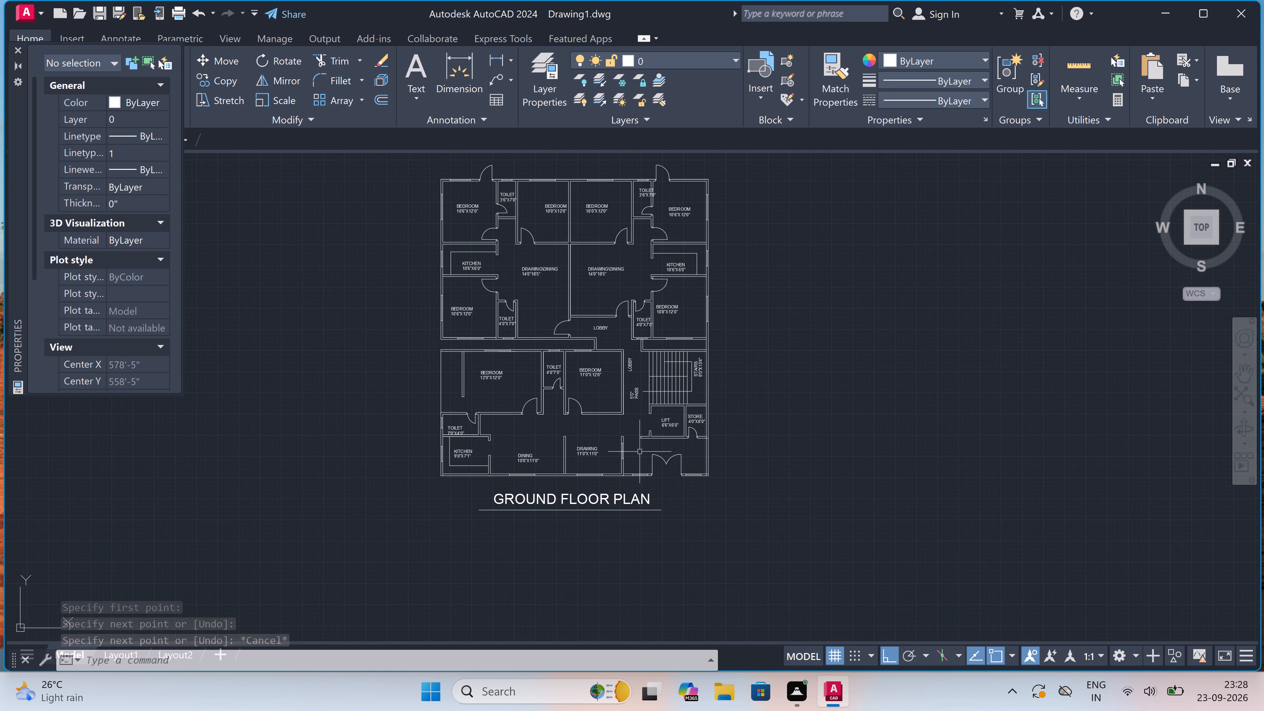
scroll(645, 471, up, 2)
scroll(645, 471, down, 1)
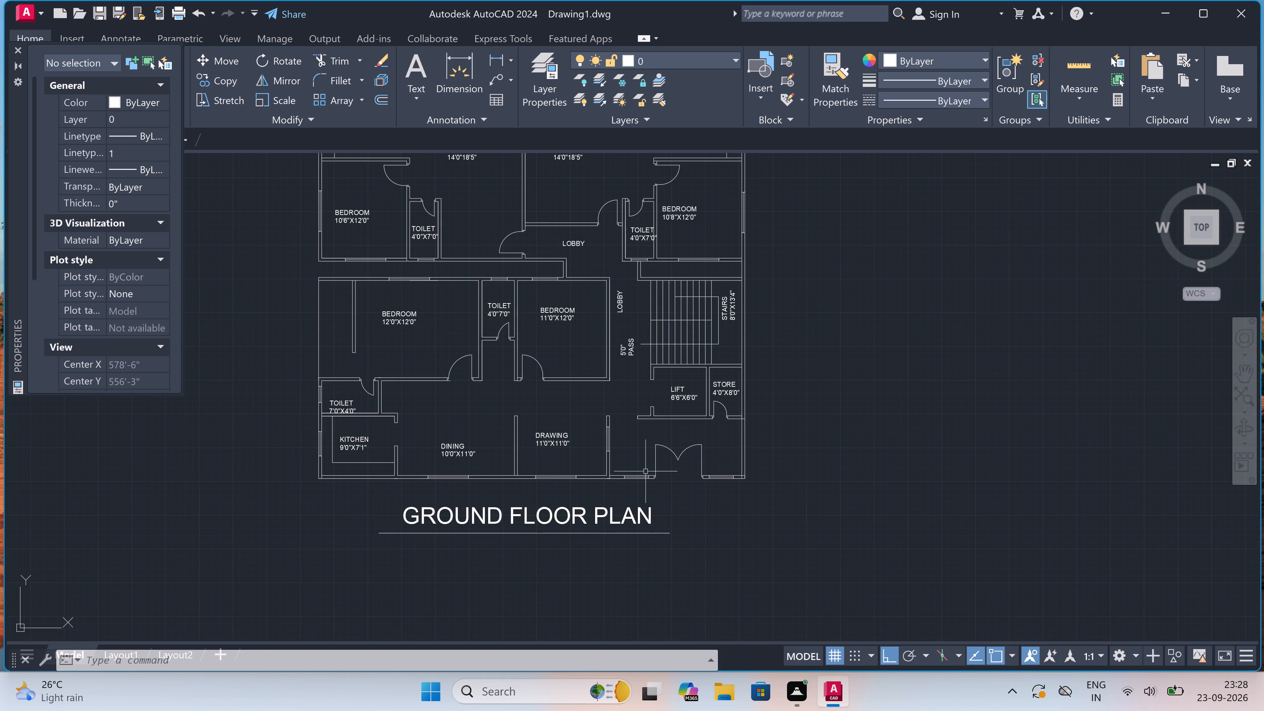
scroll(645, 471, down, 1)
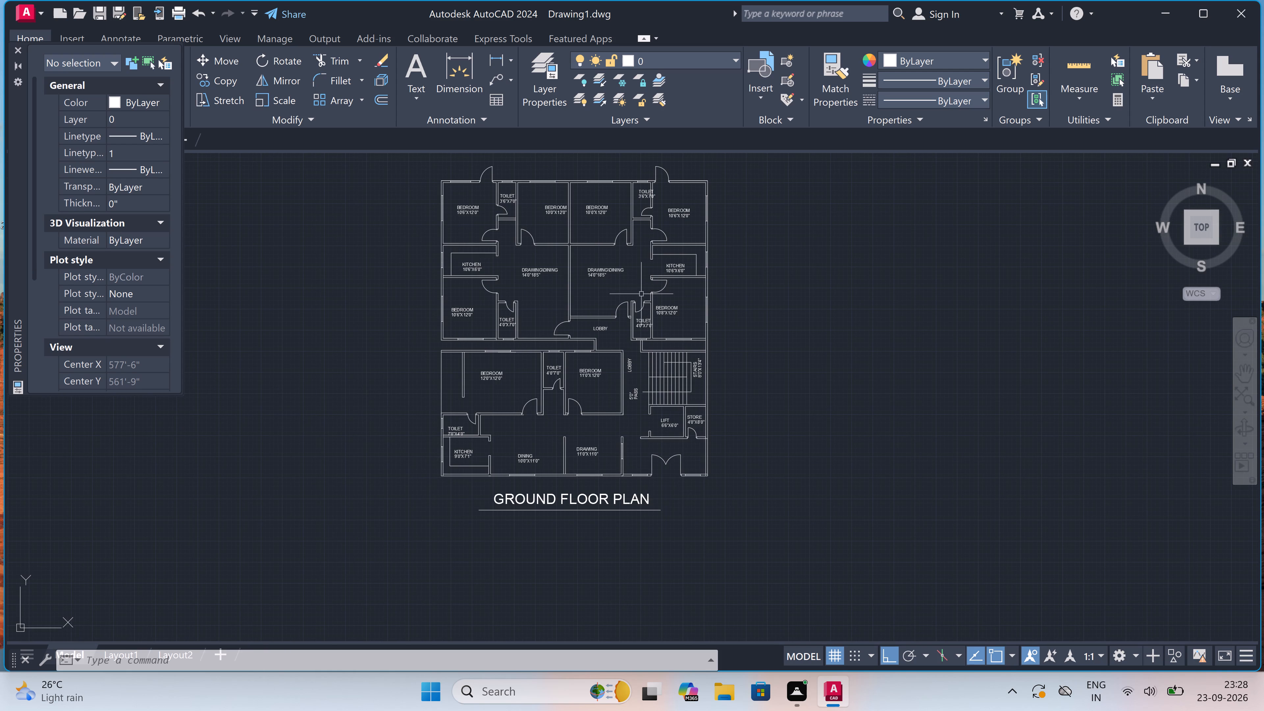
Shift the TOILET 4'0"X7'0" label beside the 10'8"X12'0" bedroom slightly left, away from the wall it overlaps.
scroll(641, 294, up, 4)
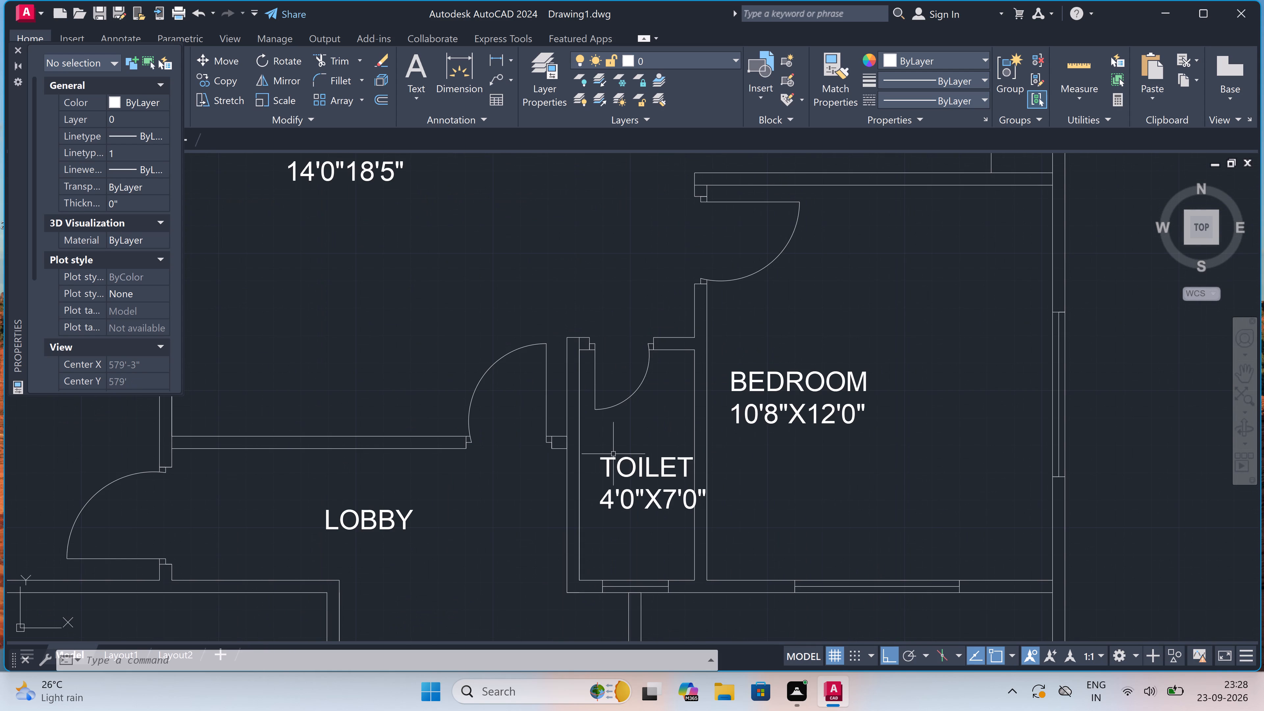
click(606, 465)
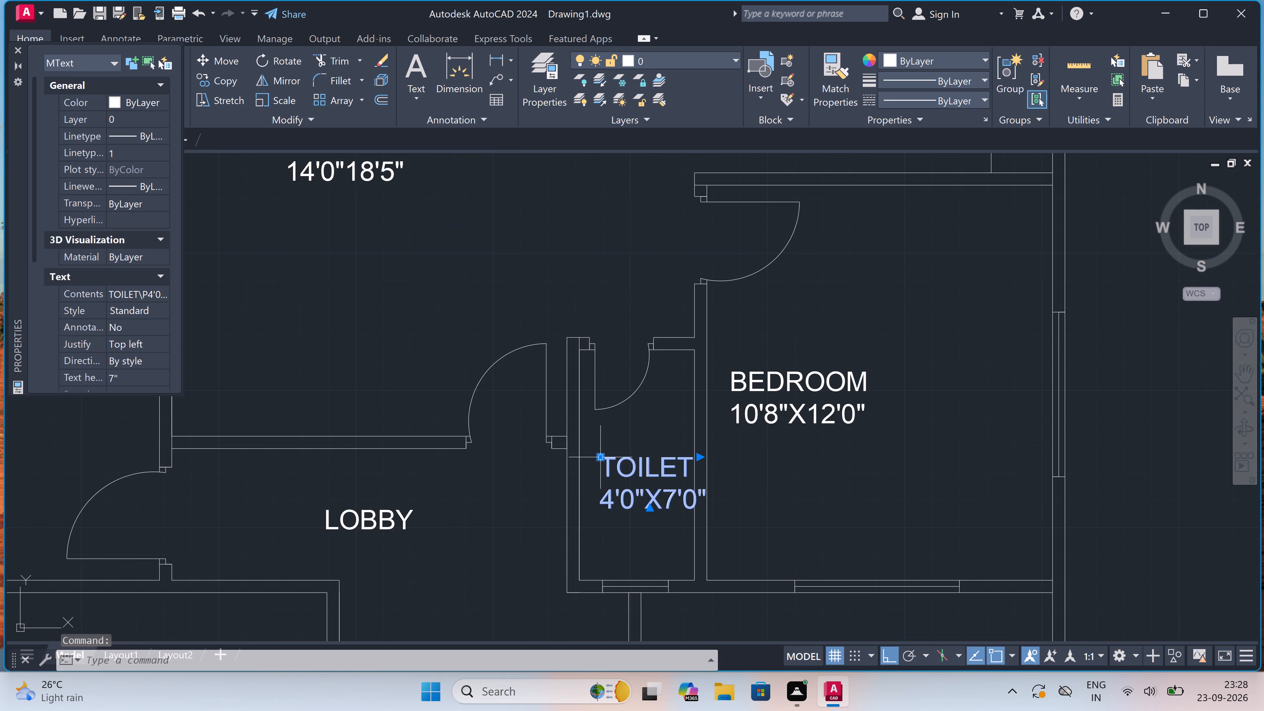
click(600, 458)
click(590, 451)
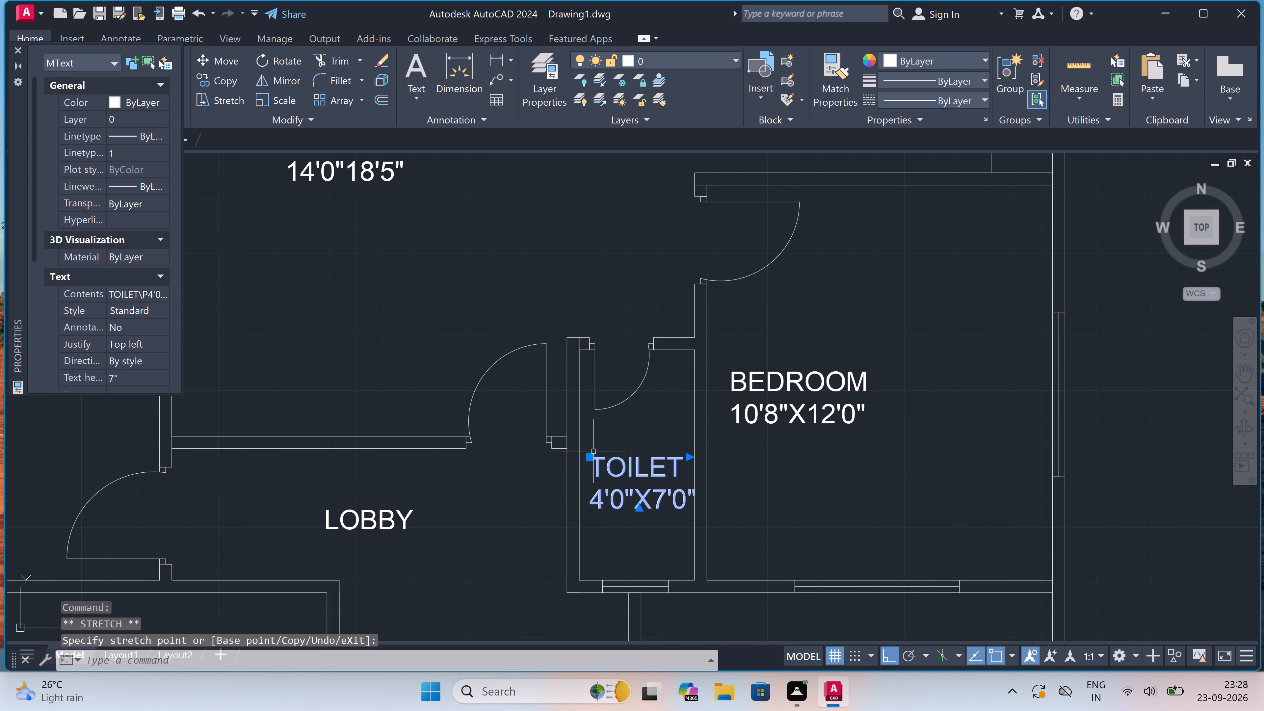
key(Escape)
Shift the TOILET 3'6"X7'0" label near the plan's upper-right corner left so it sits between its walls.
scroll(617, 450, down, 4)
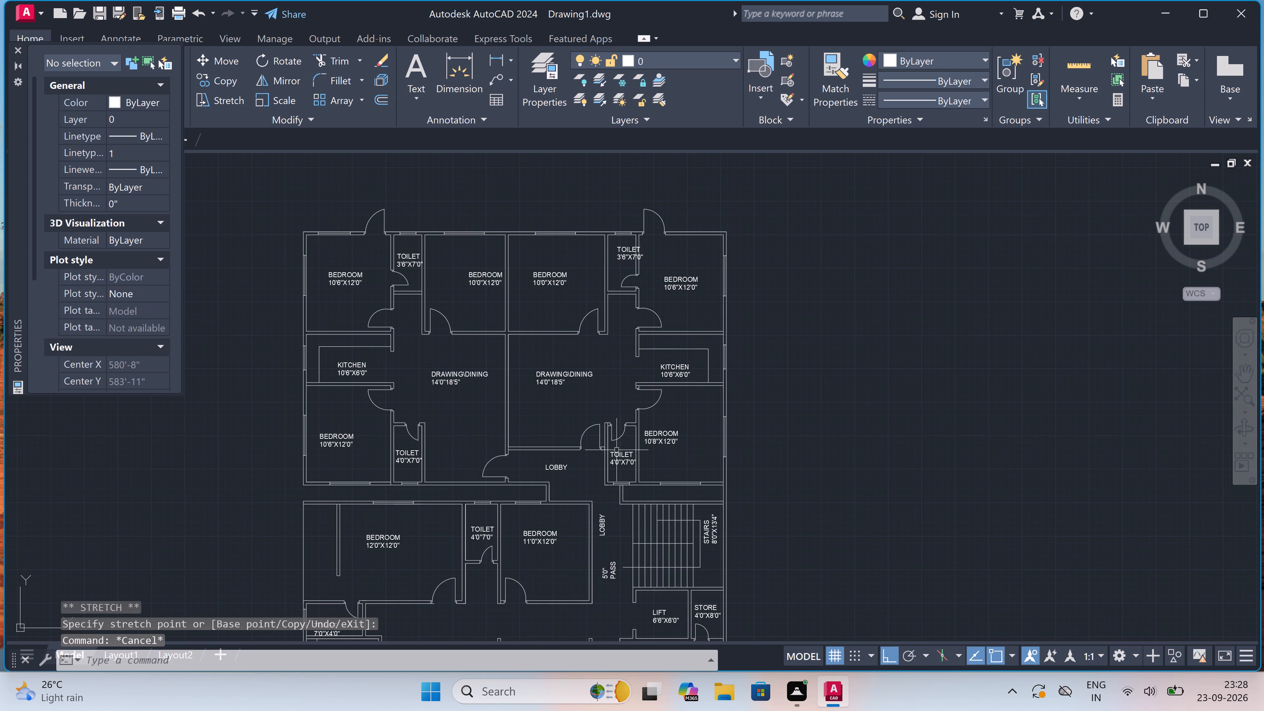
scroll(616, 195, up, 3)
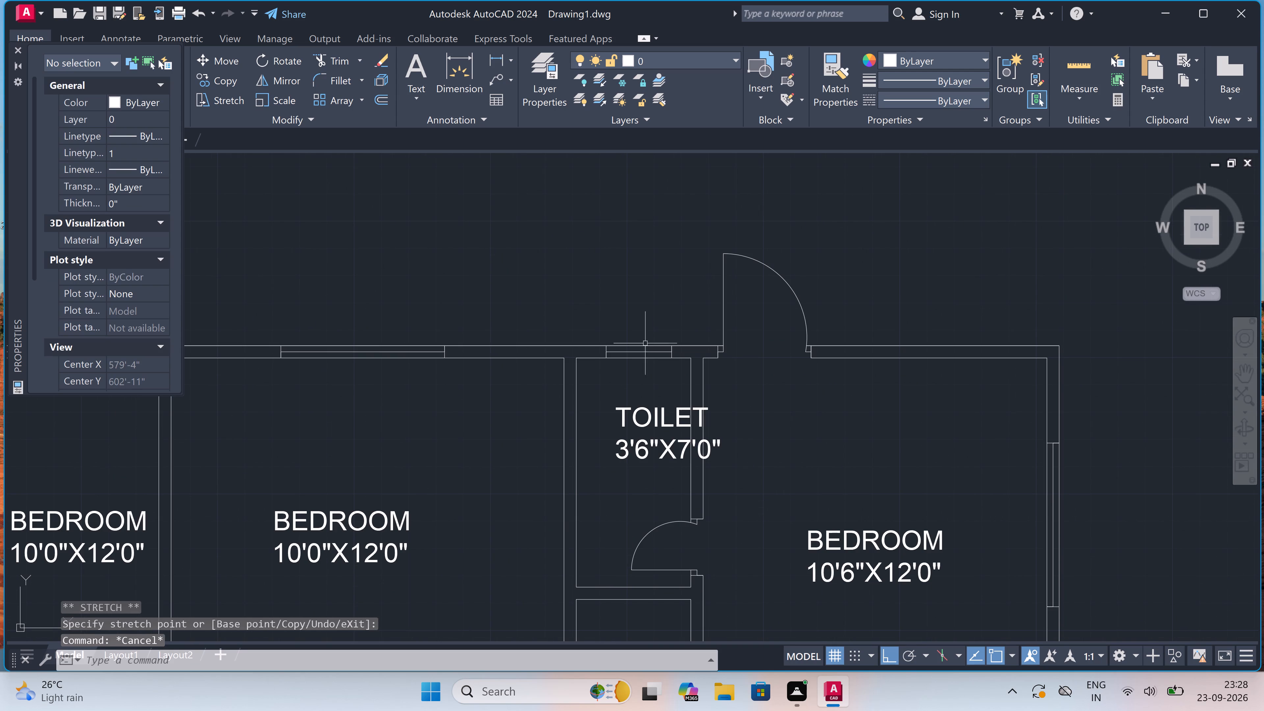
click(629, 420)
double_click(613, 410)
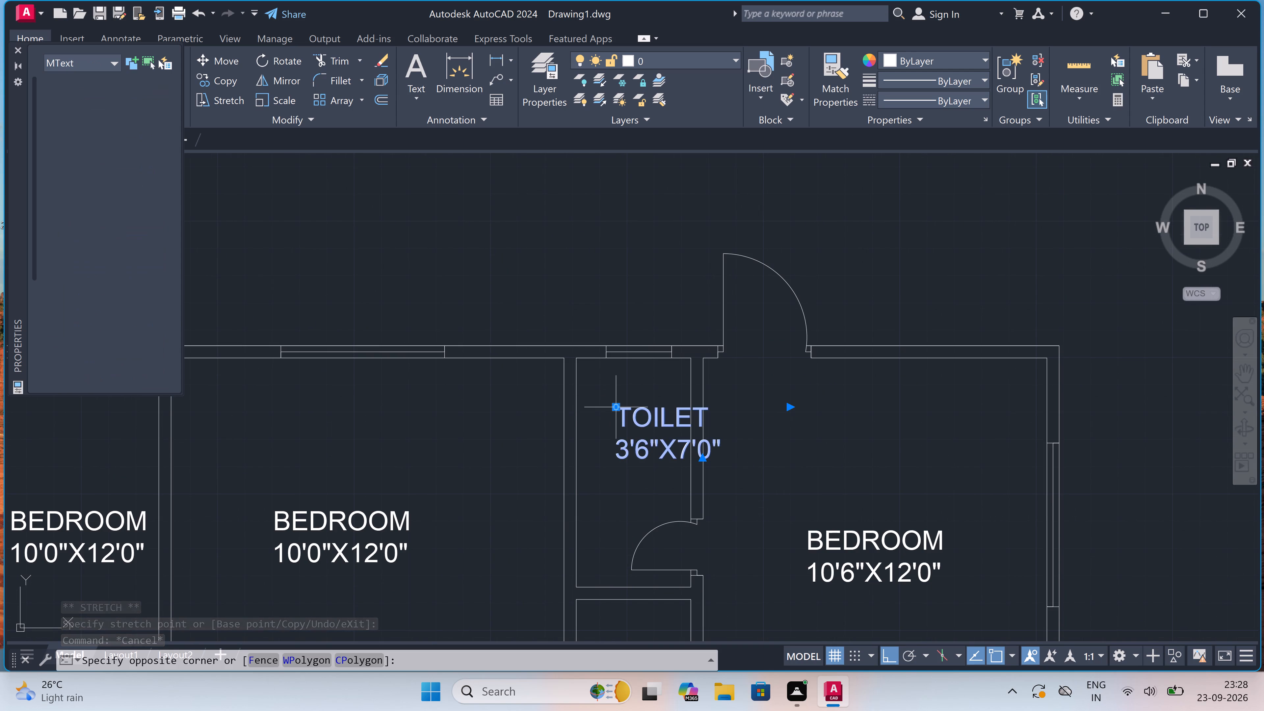
double_click(613, 410)
click(586, 410)
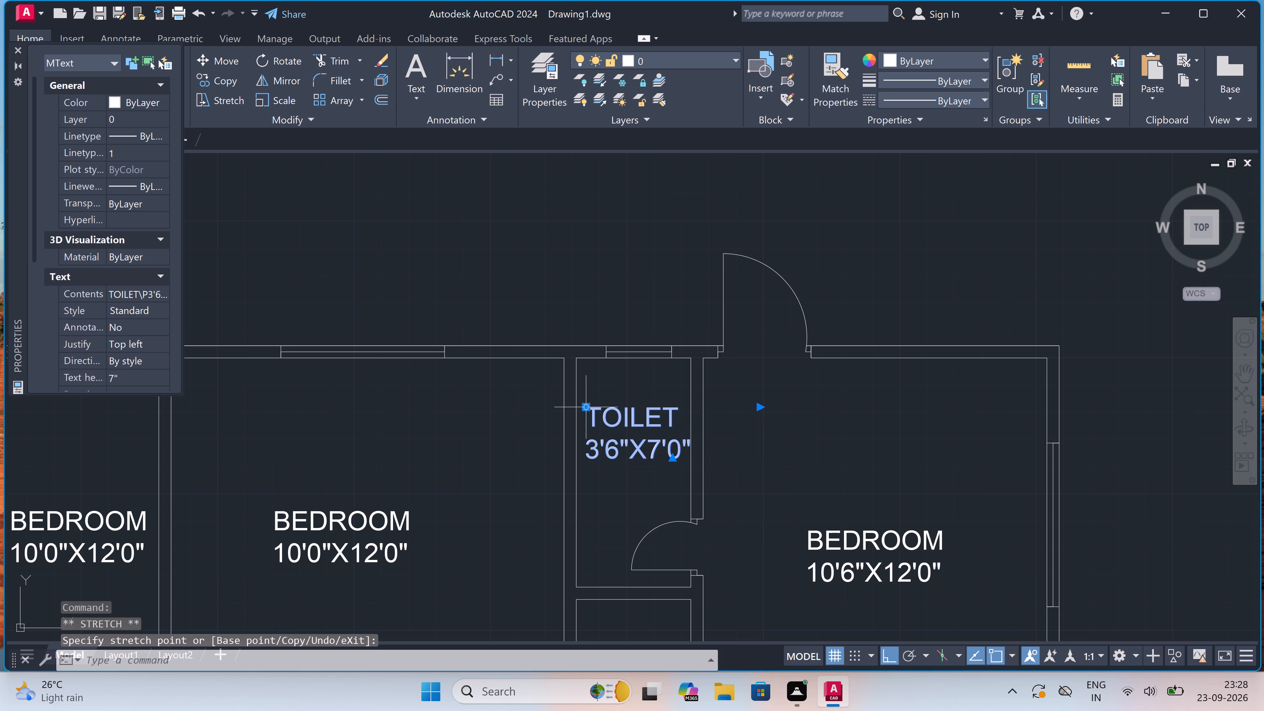
key(Escape)
Shift the TOILET 3'6"X7'0" label near the plan's upper-left corner about 3" left so it sits between its walls.
scroll(634, 400, down, 5)
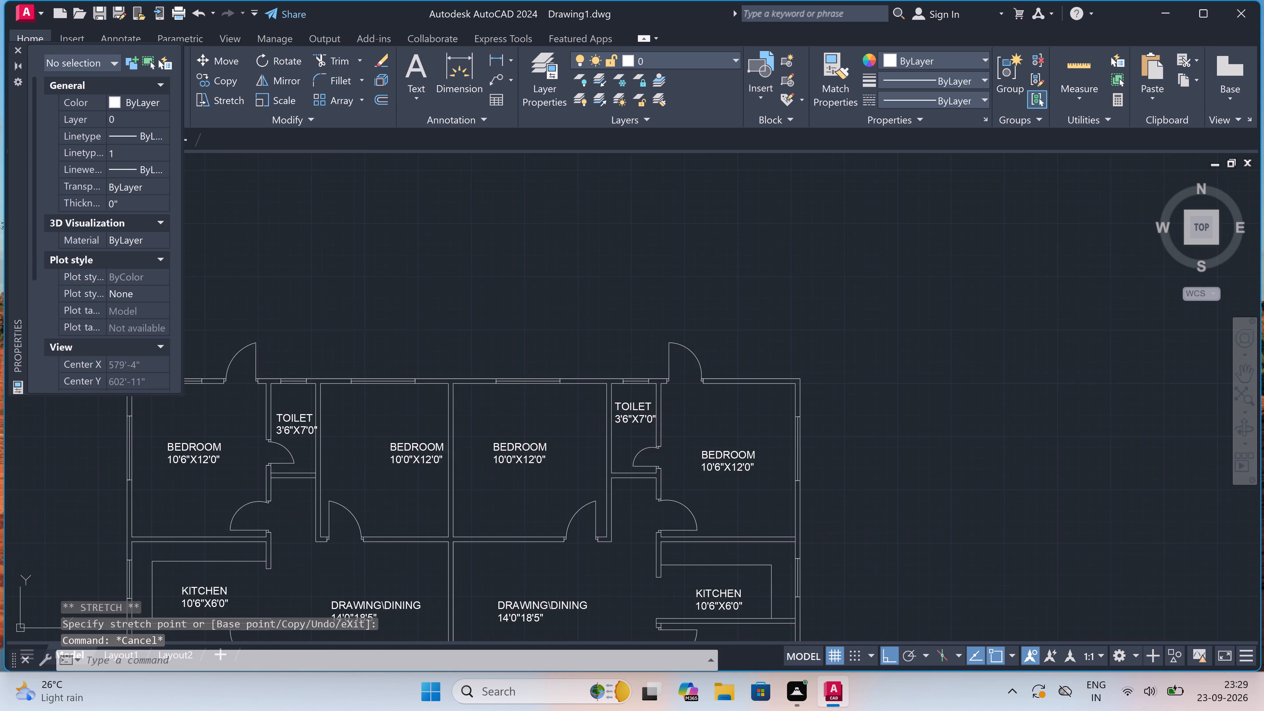
scroll(343, 407, up, 3)
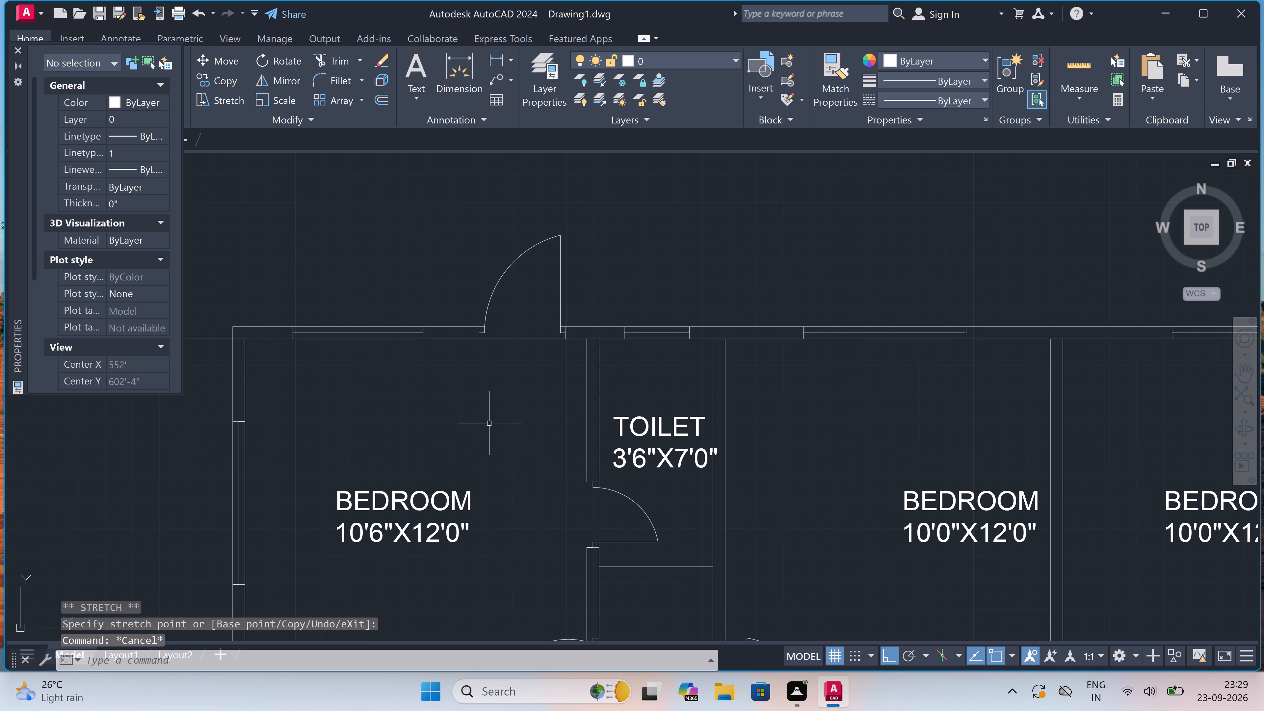
click(632, 428)
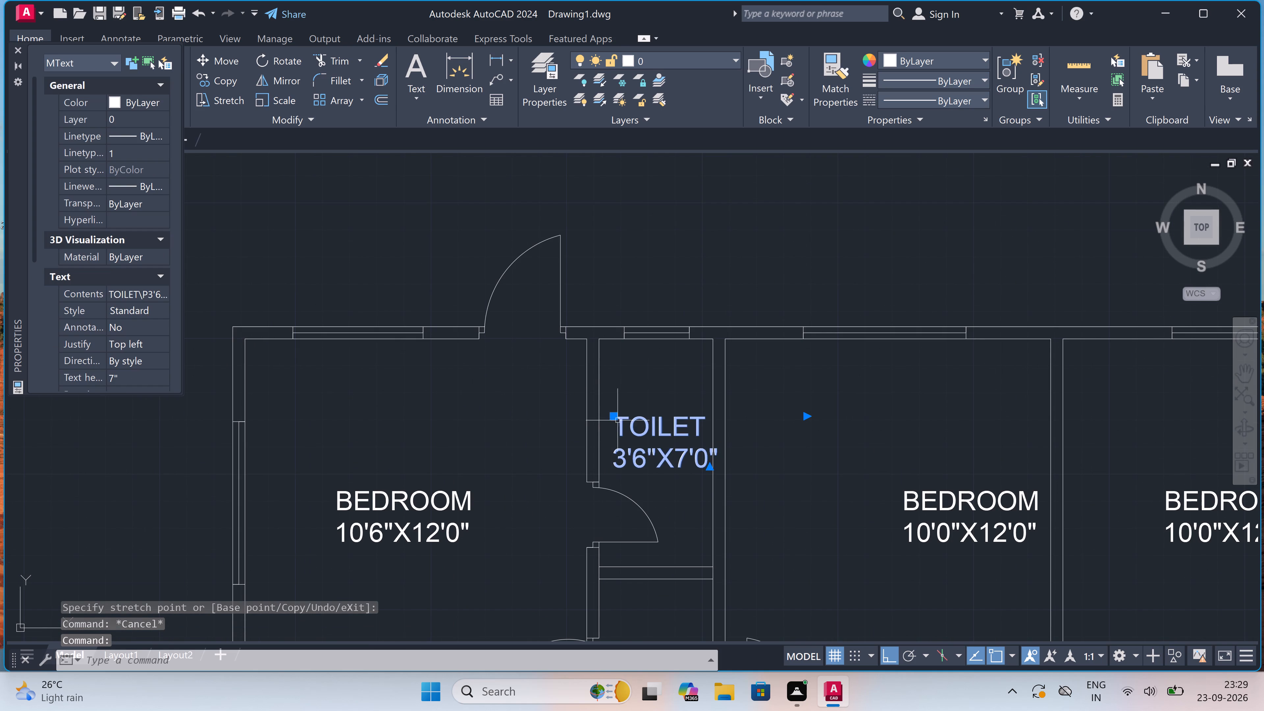
click(617, 420)
scroll(608, 411, up, 2)
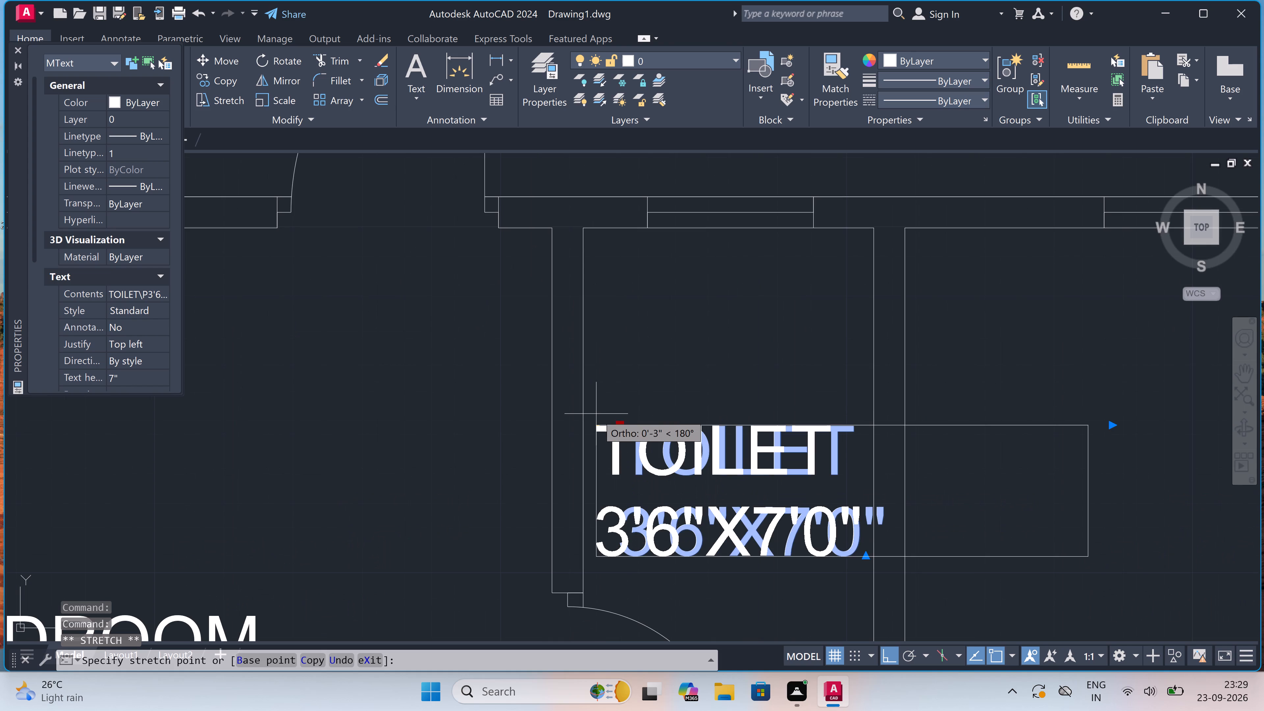
click(596, 415)
key(Escape)
Examine the whole ground floor plan for remaining room labels that overlap walls or look misplaced.
scroll(633, 384, down, 3)
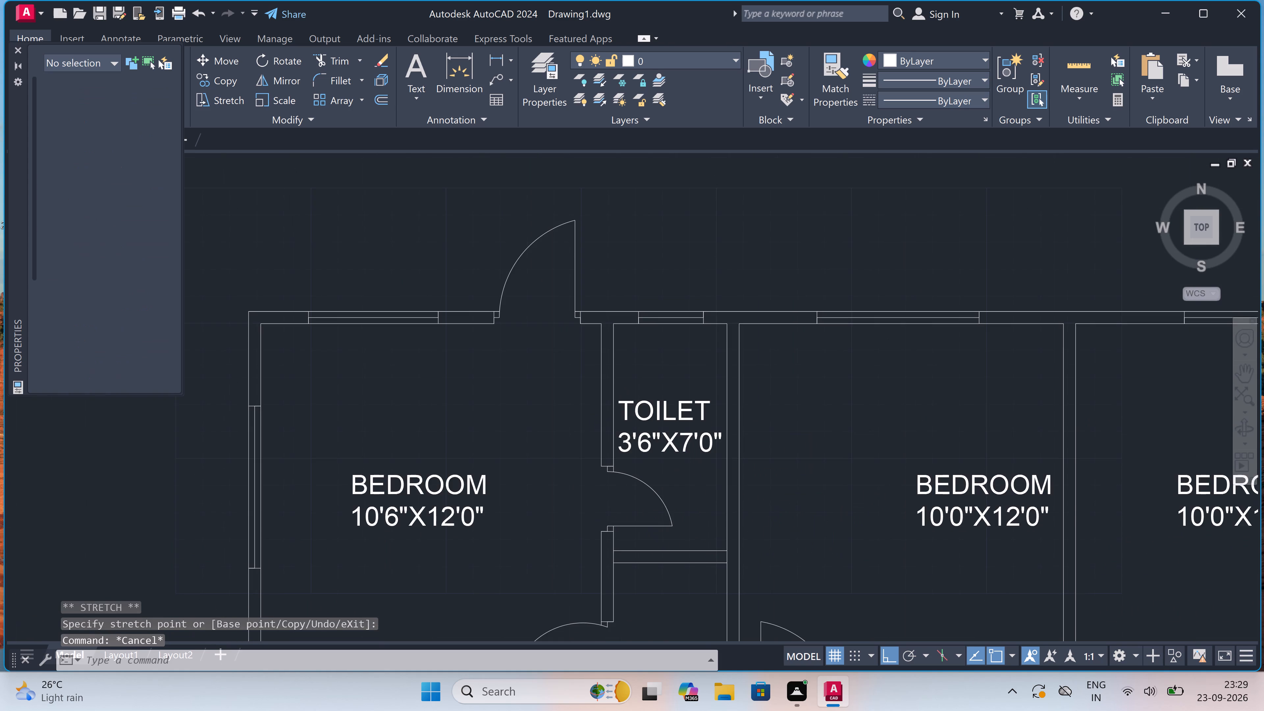
scroll(633, 384, down, 4)
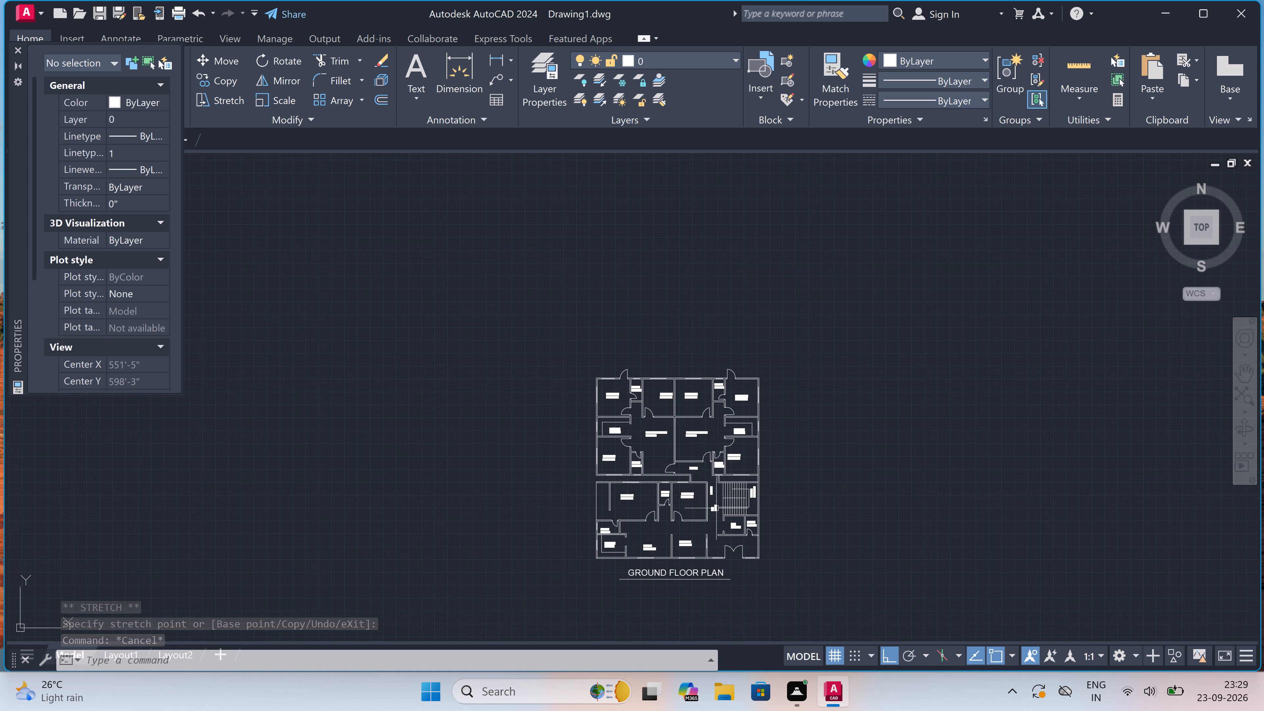
scroll(728, 525, up, 3)
scroll(672, 422, down, 2)
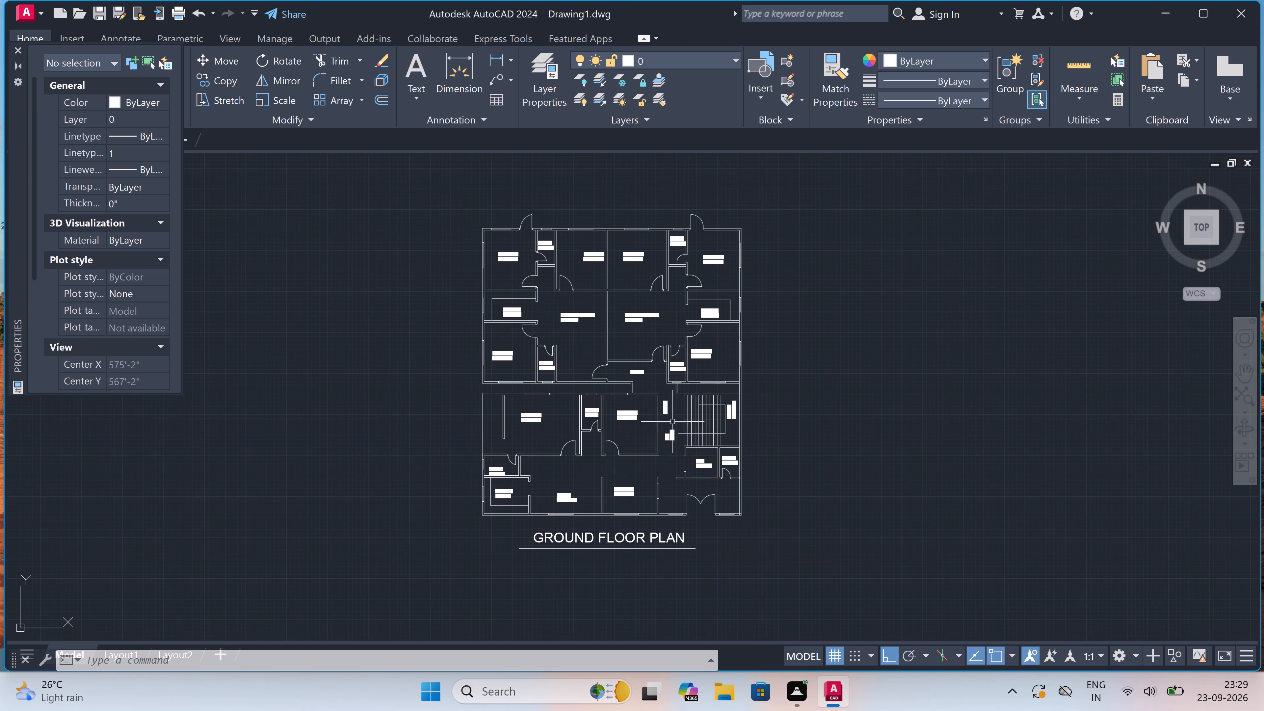
scroll(672, 491, up, 3)
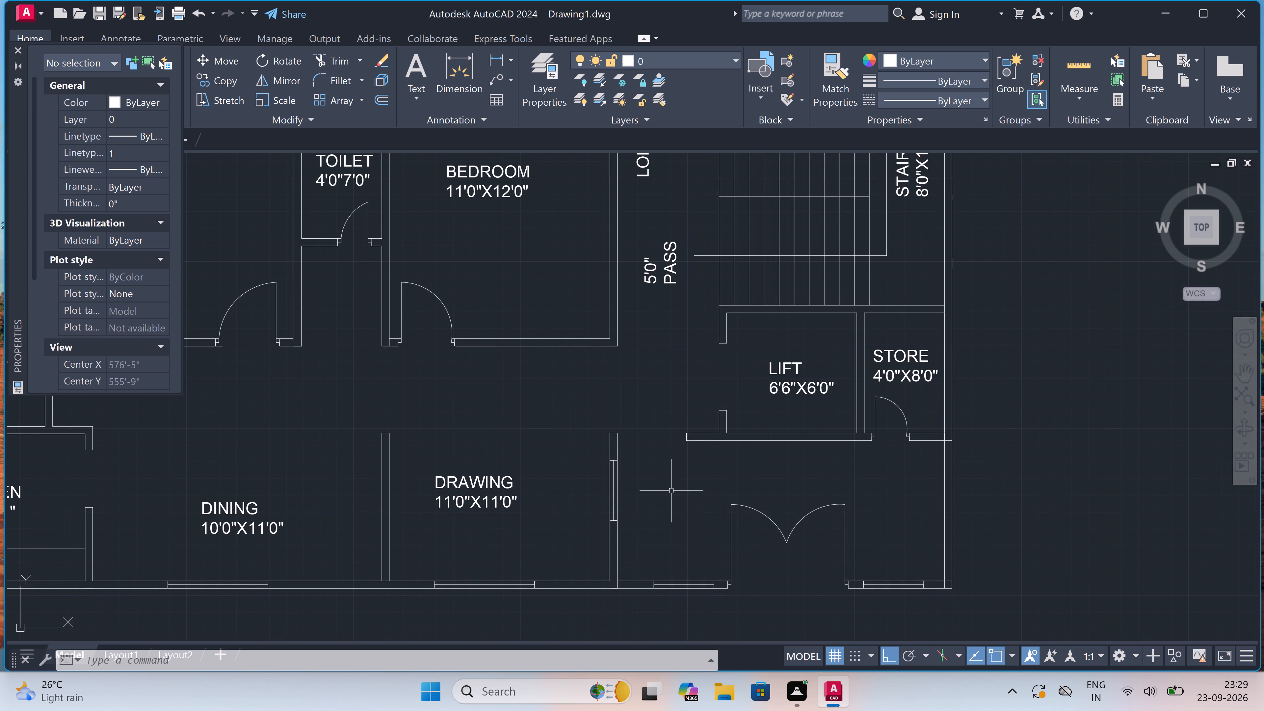
scroll(671, 491, down, 1)
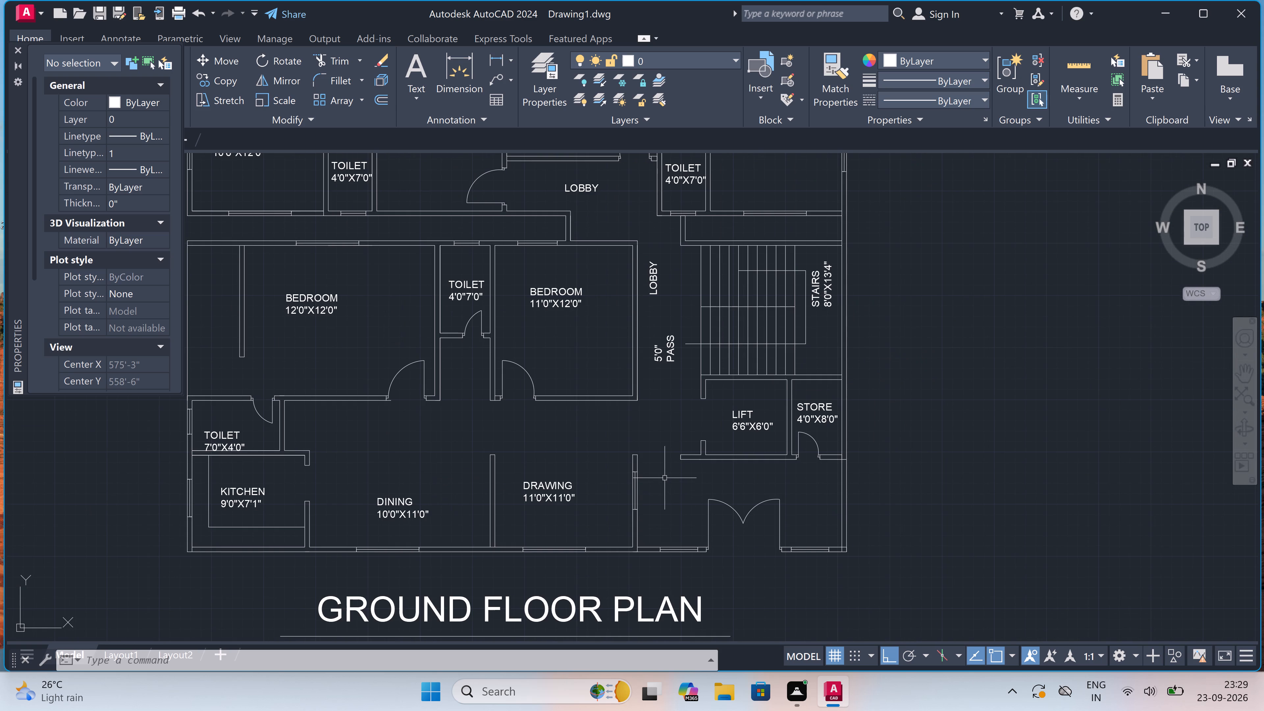
scroll(663, 471, down, 1)
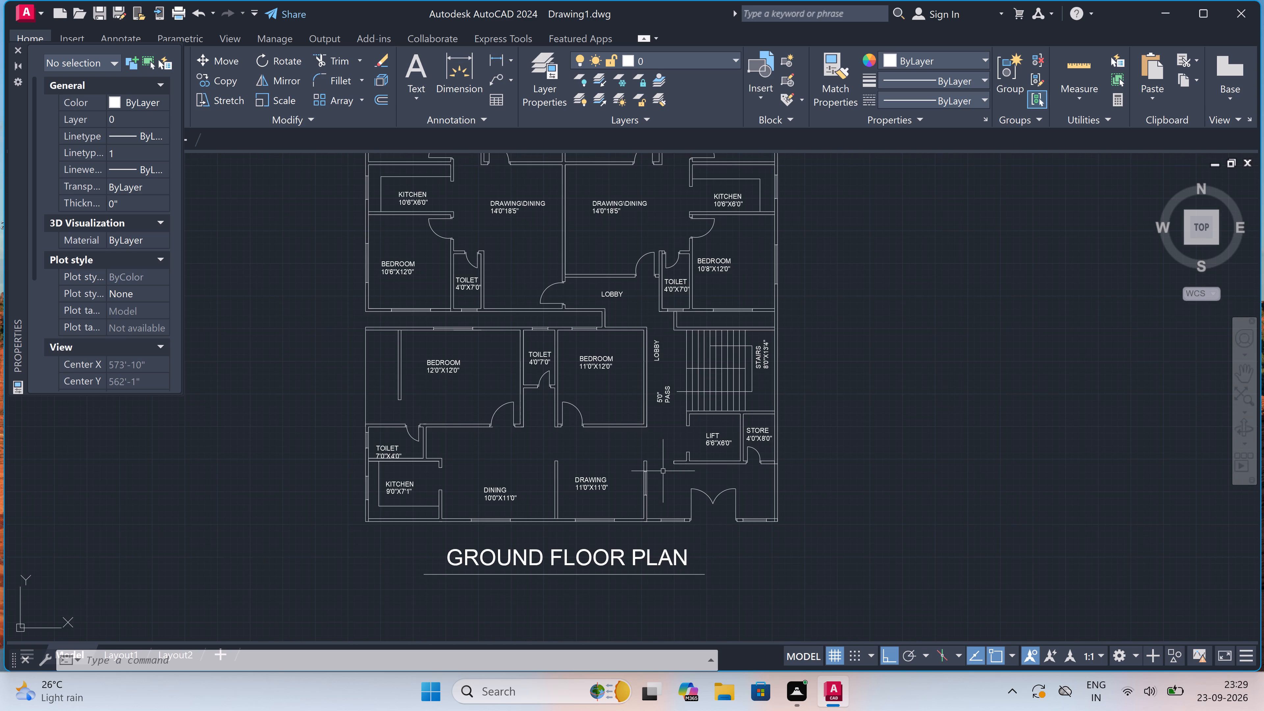
scroll(663, 471, down, 1)
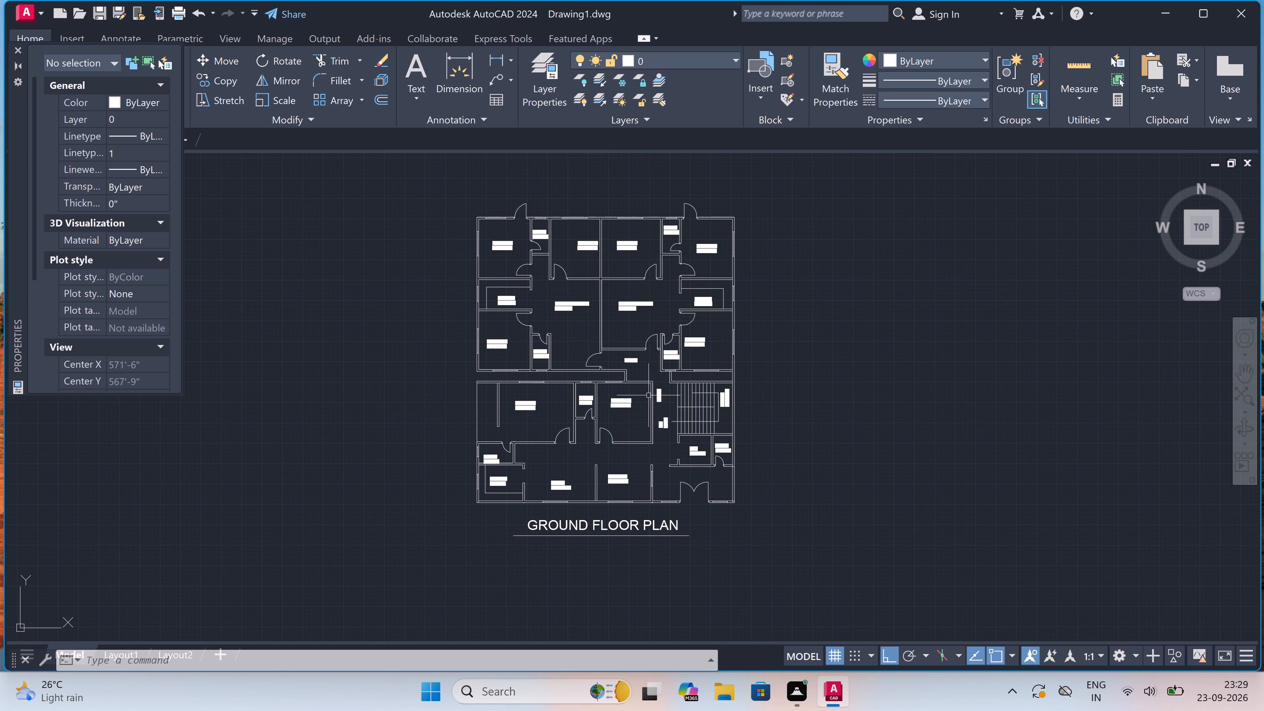
scroll(642, 368, up, 2)
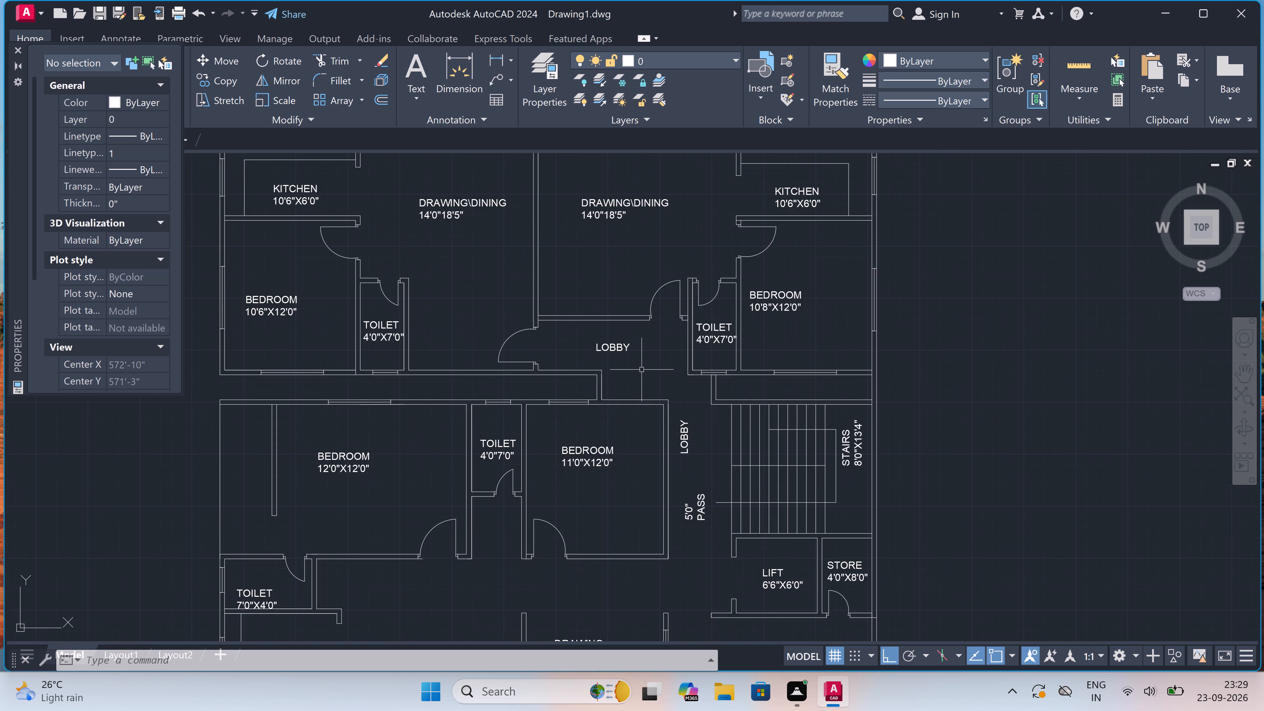
scroll(643, 376, down, 3)
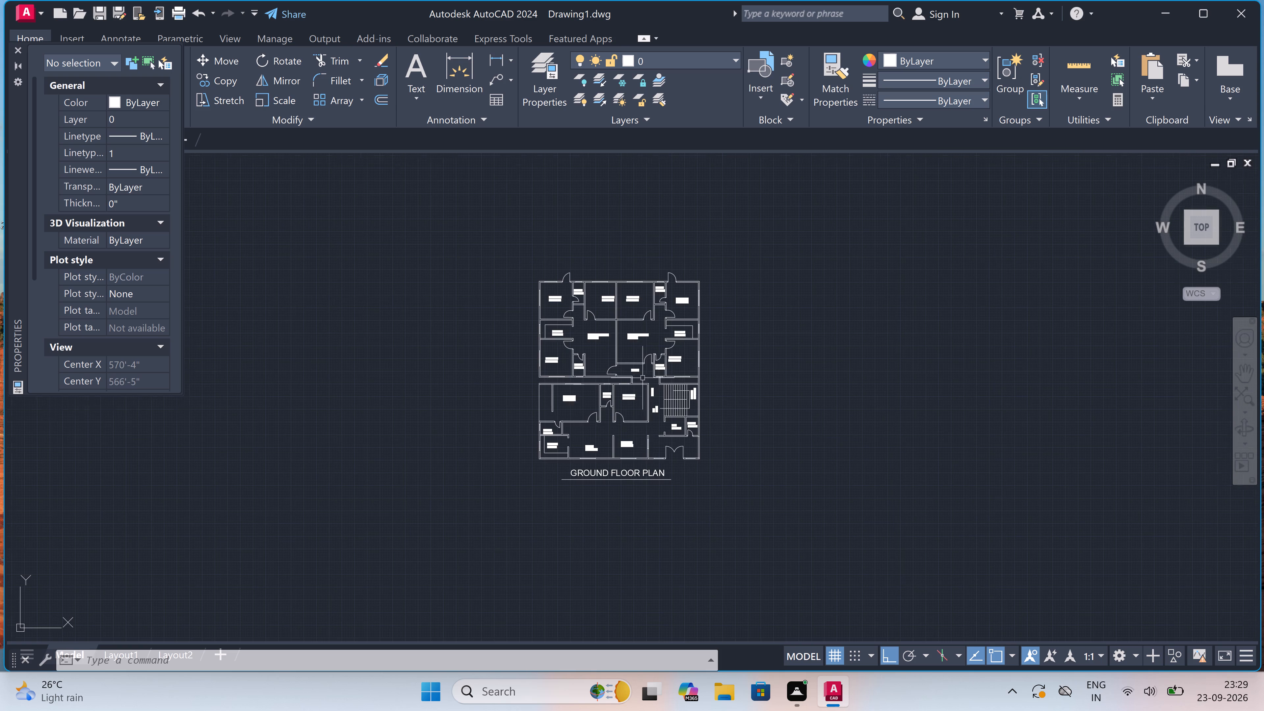
Draw a diagonal line across the open strip above the 12'0"X12'0" bedroom, from its upper-right inner corner to its lower-left corner, with Ortho off.
scroll(625, 342, up, 2)
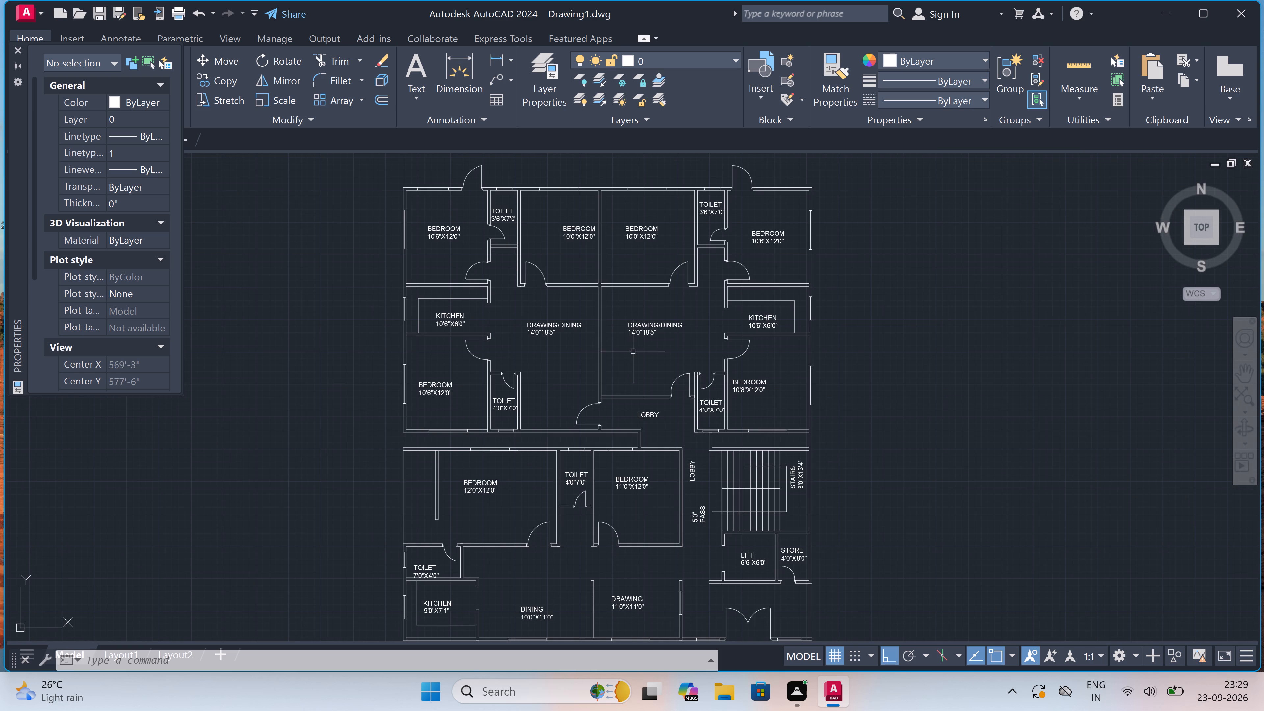
scroll(636, 357, down, 1)
scroll(487, 410, up, 1)
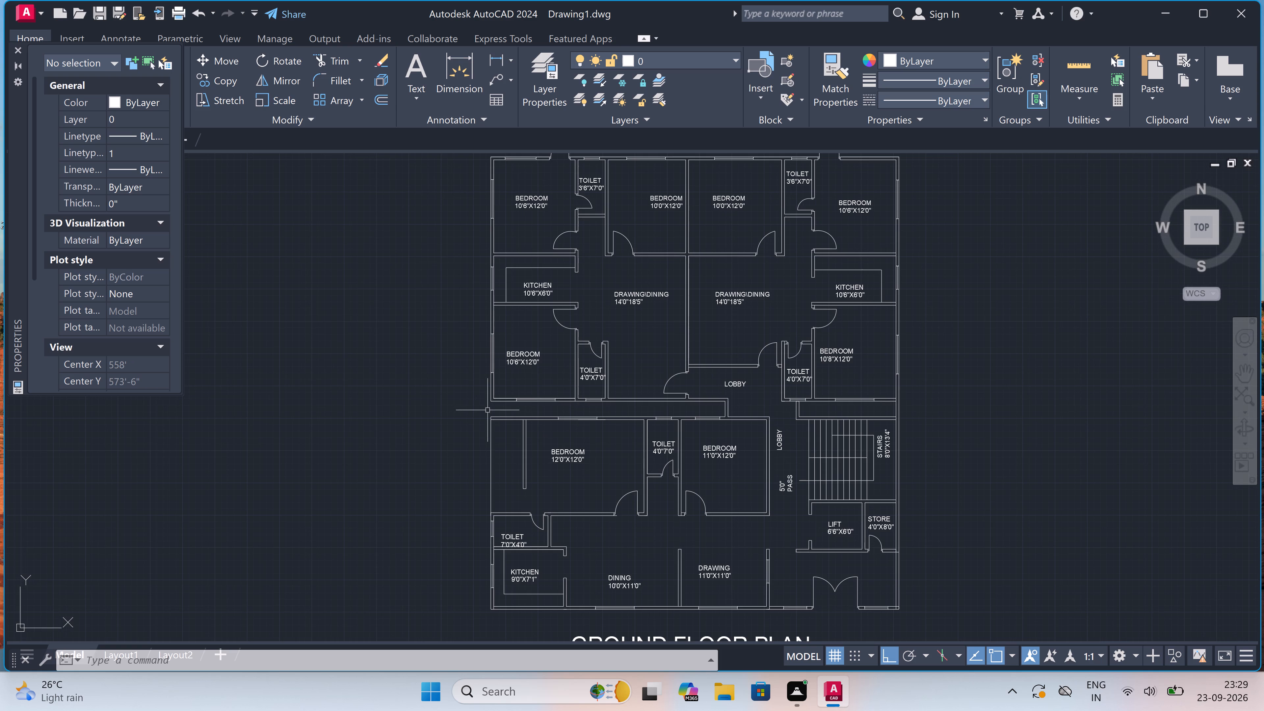
scroll(506, 405, up, 2)
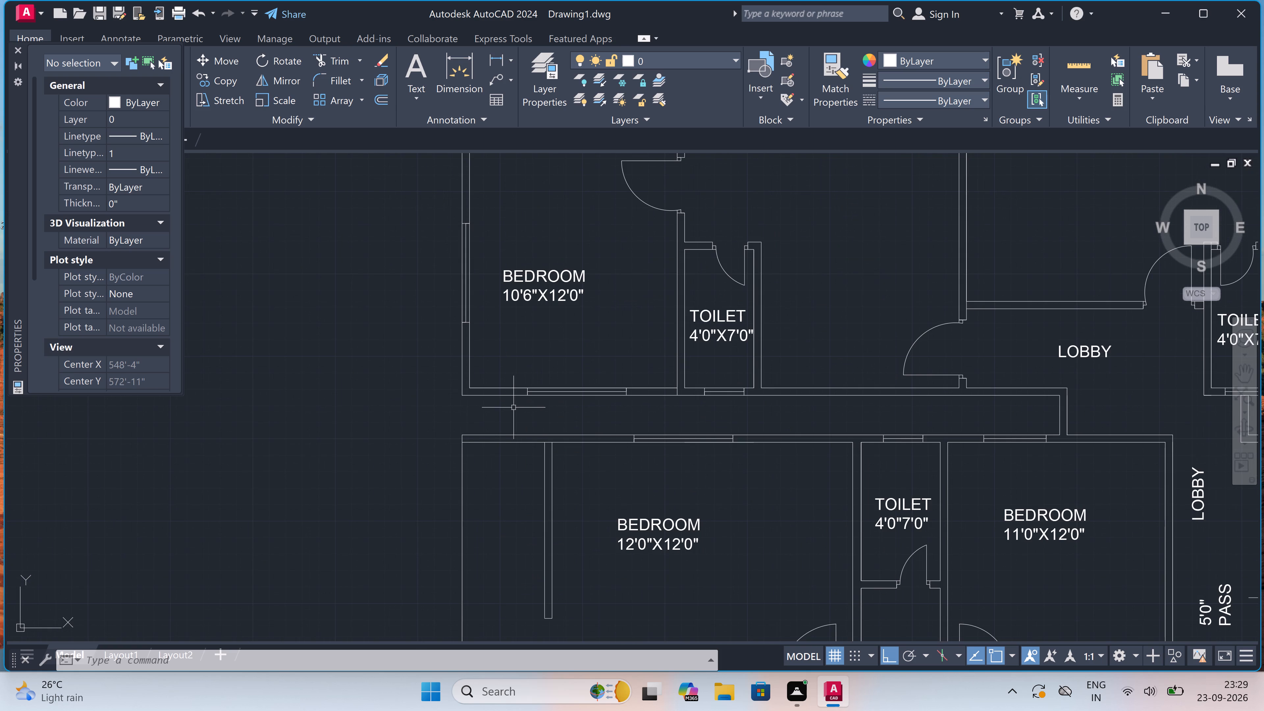
key(l)
key(space)
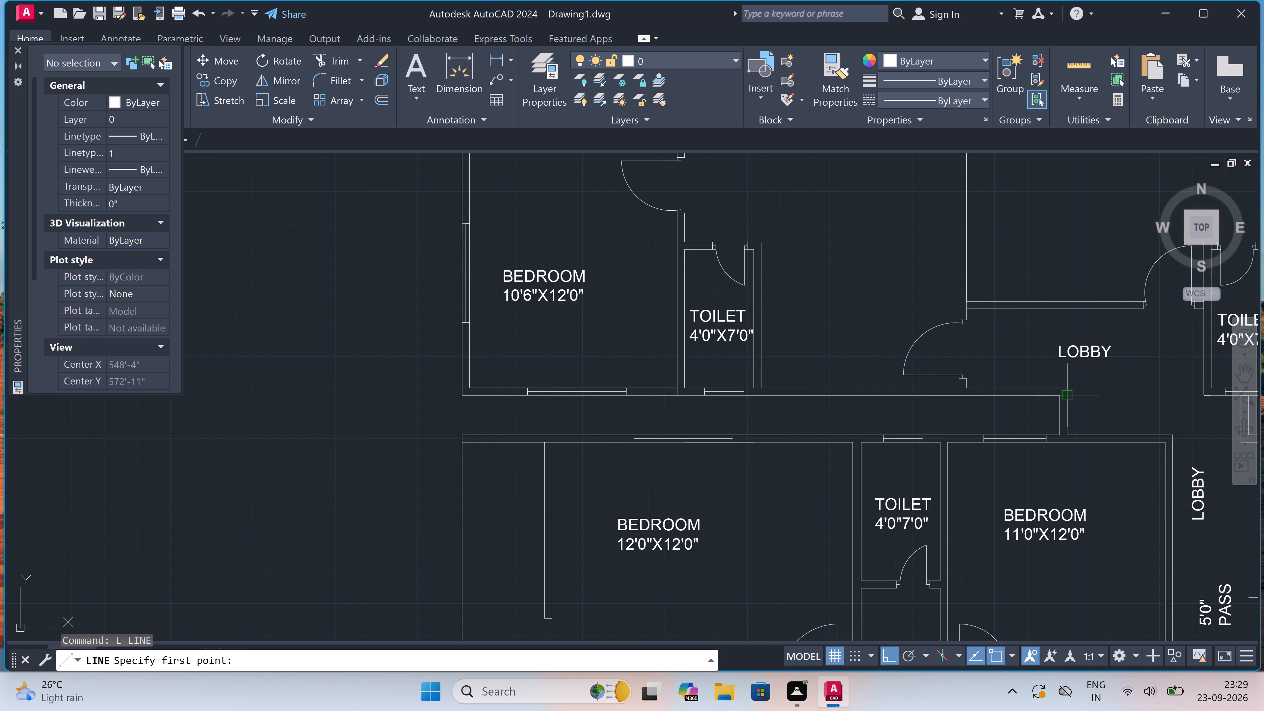
drag(1049, 398, 1044, 400)
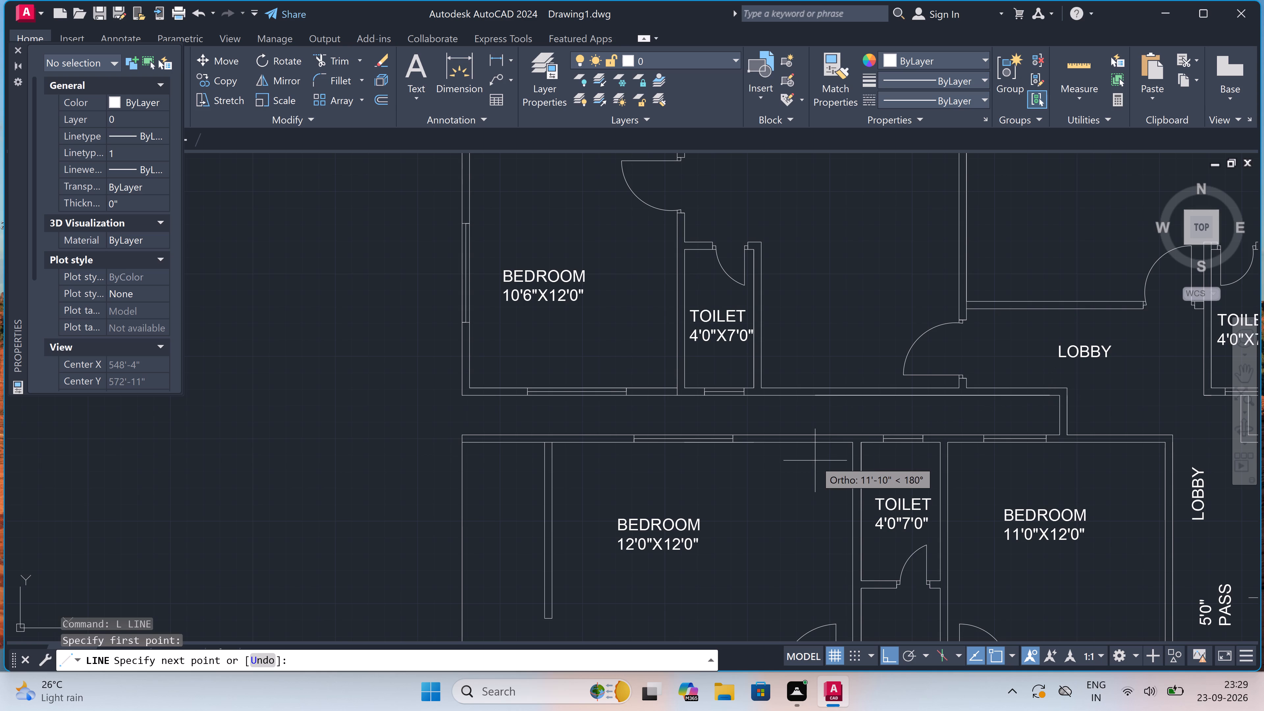
key(Escape)
key(space)
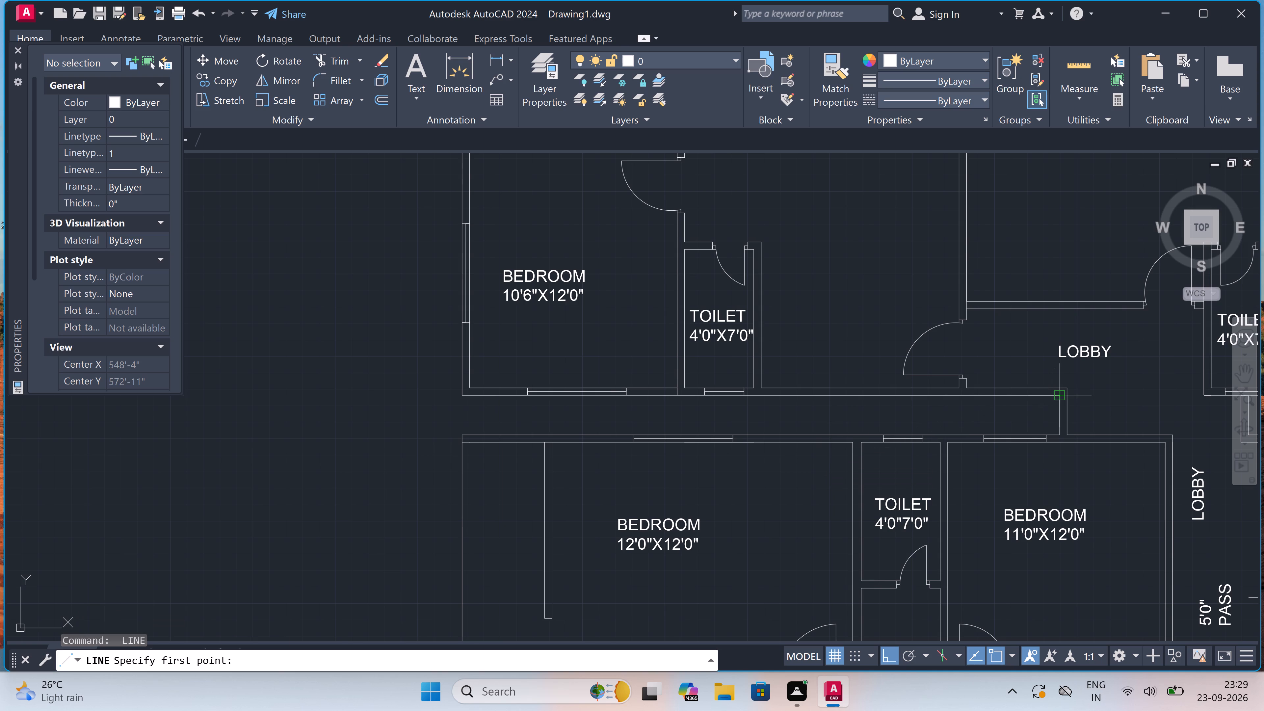
click(1060, 396)
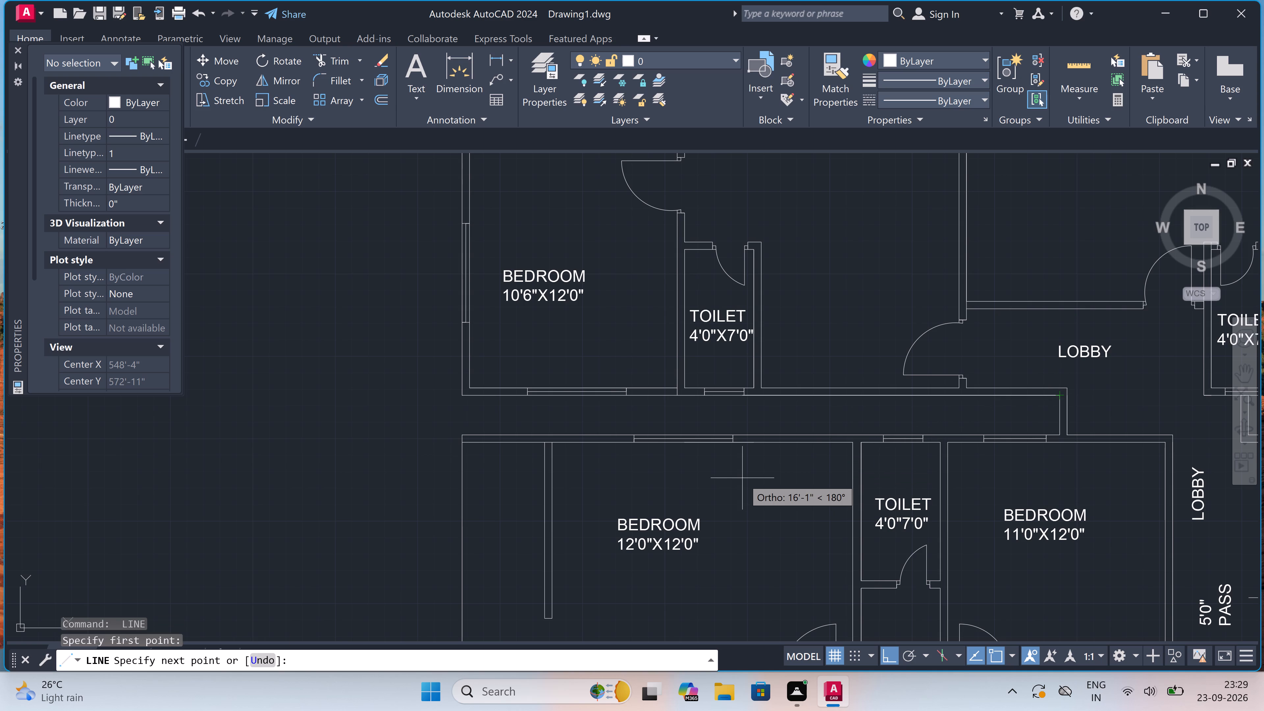
key(F8)
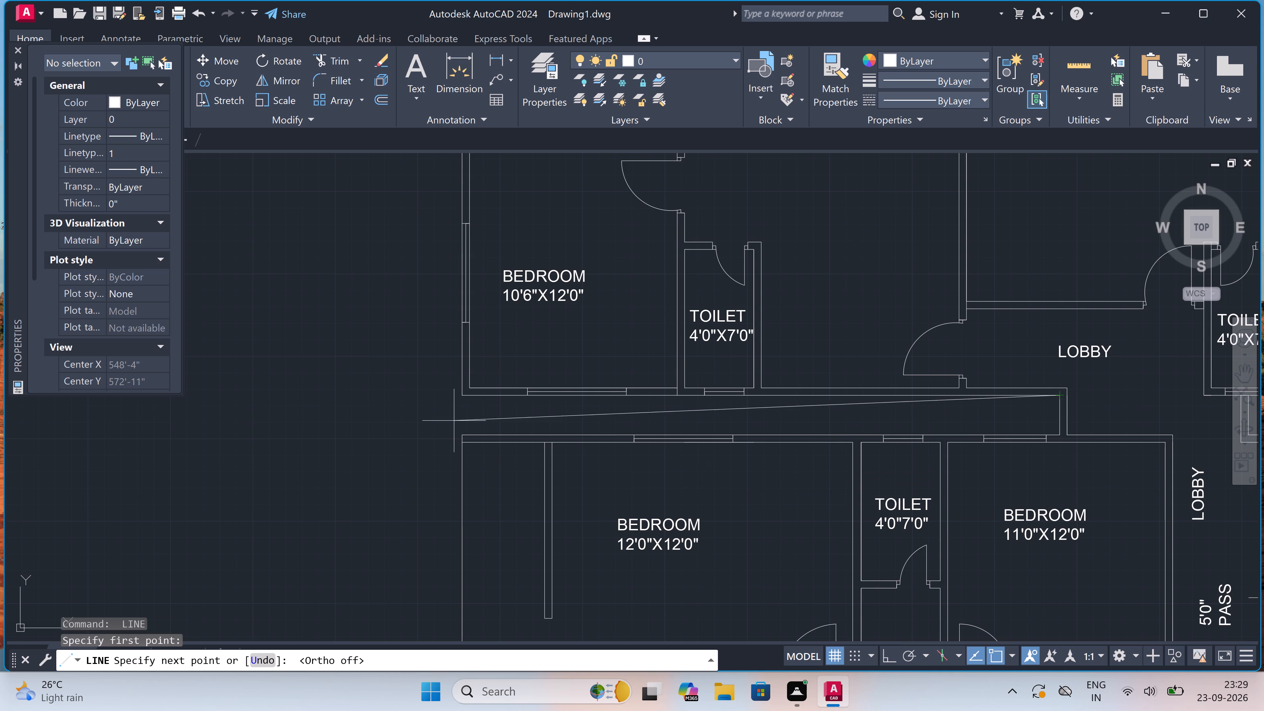
click(467, 432)
key(Escape)
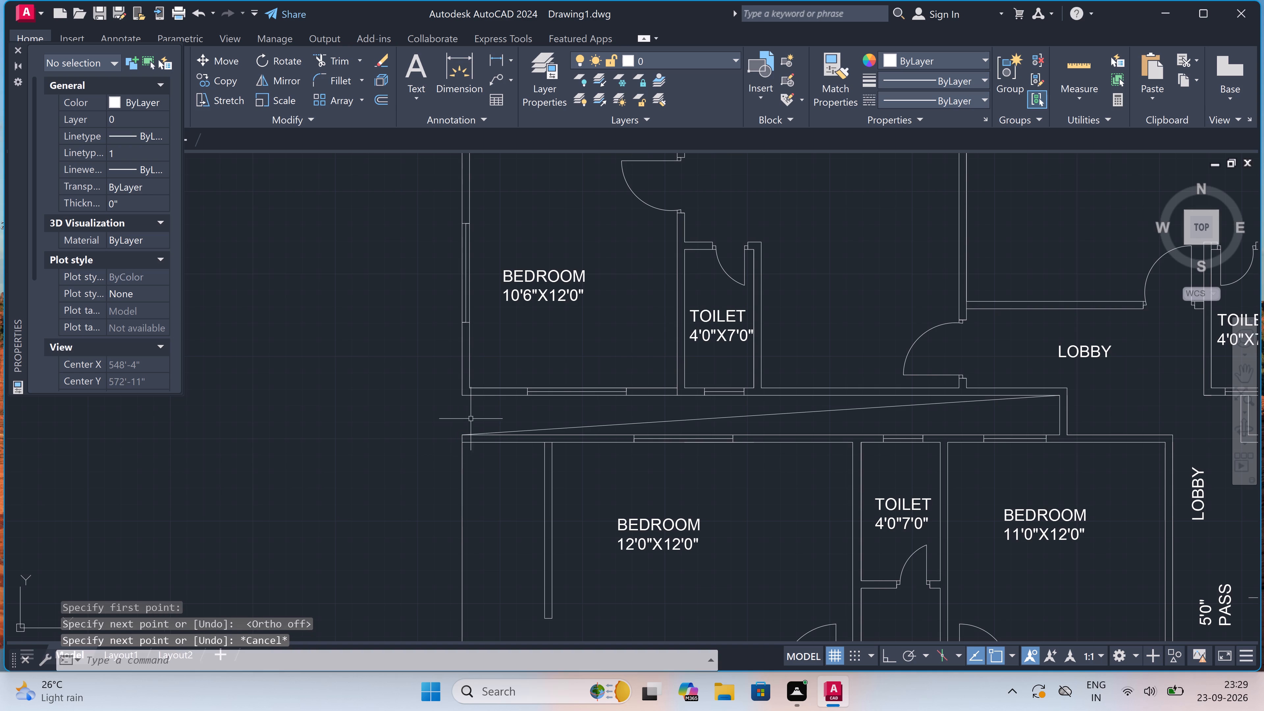
Draw the opposite diagonal across the same strip, from its upper-left corner to its lower-right inner corner, completing the cross.
key(space)
drag(461, 395, 491, 400)
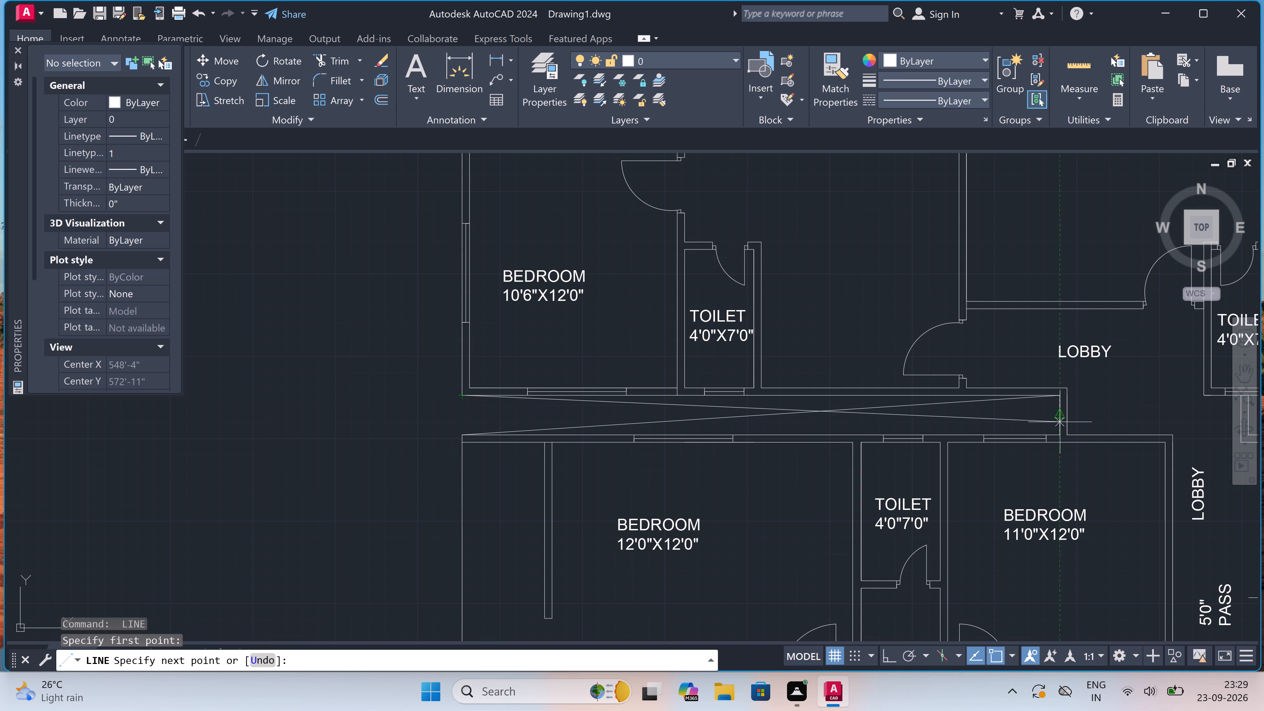
scroll(1059, 434, up, 4)
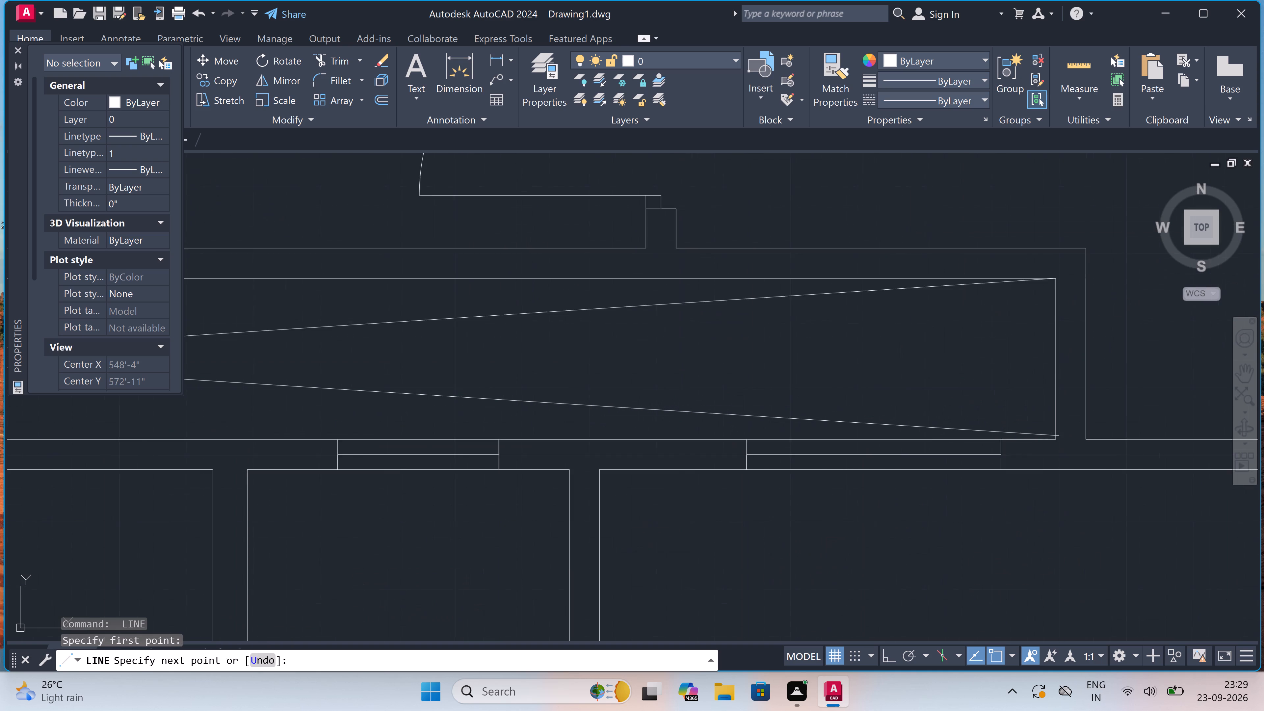
click(1051, 440)
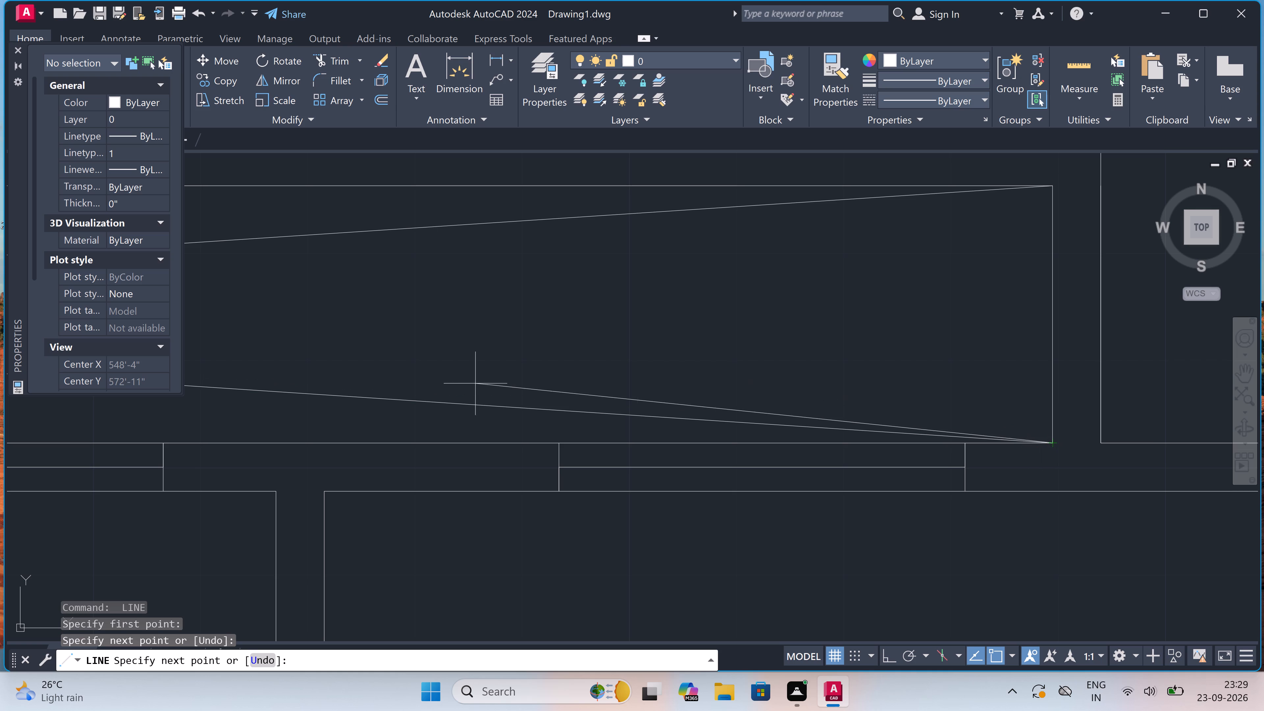
key(Escape)
Draw a short line across the outer wall's thickness, extending the lower face of the 10'8"X12'0" bedroom's bottom wall to the outer face.
scroll(393, 365, down, 6)
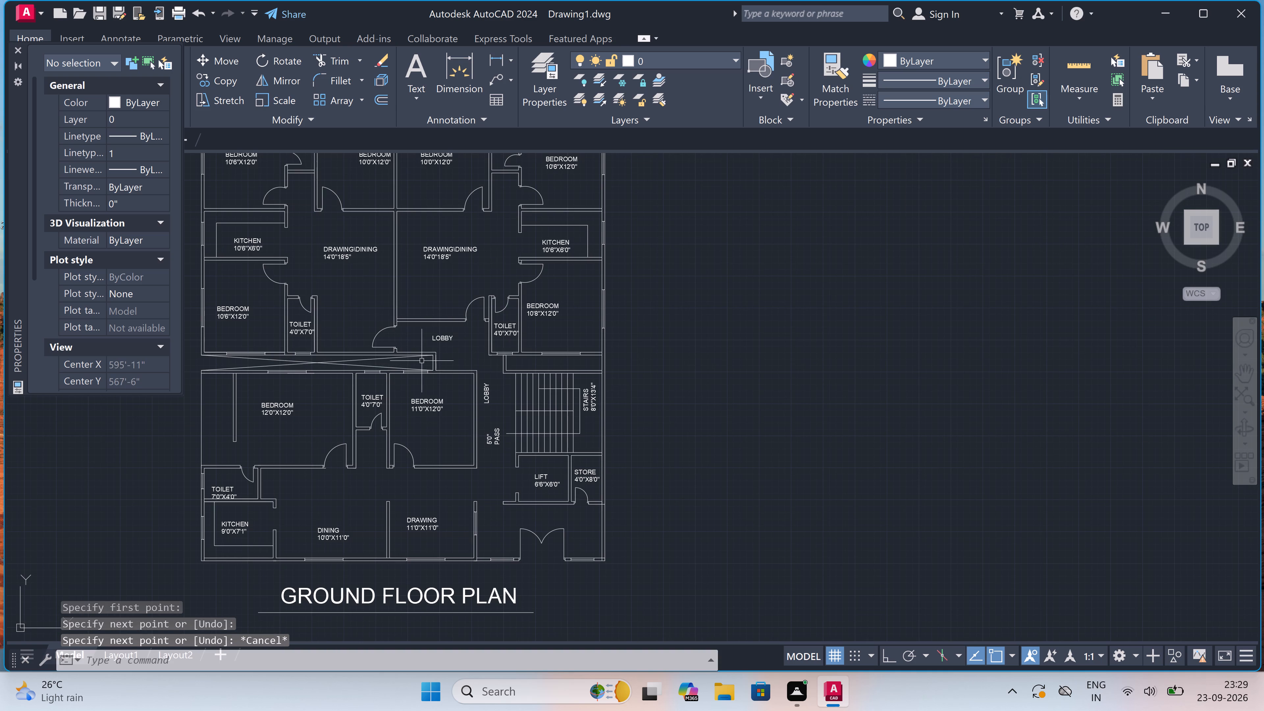
scroll(439, 370, up, 2)
scroll(793, 364, up, 1)
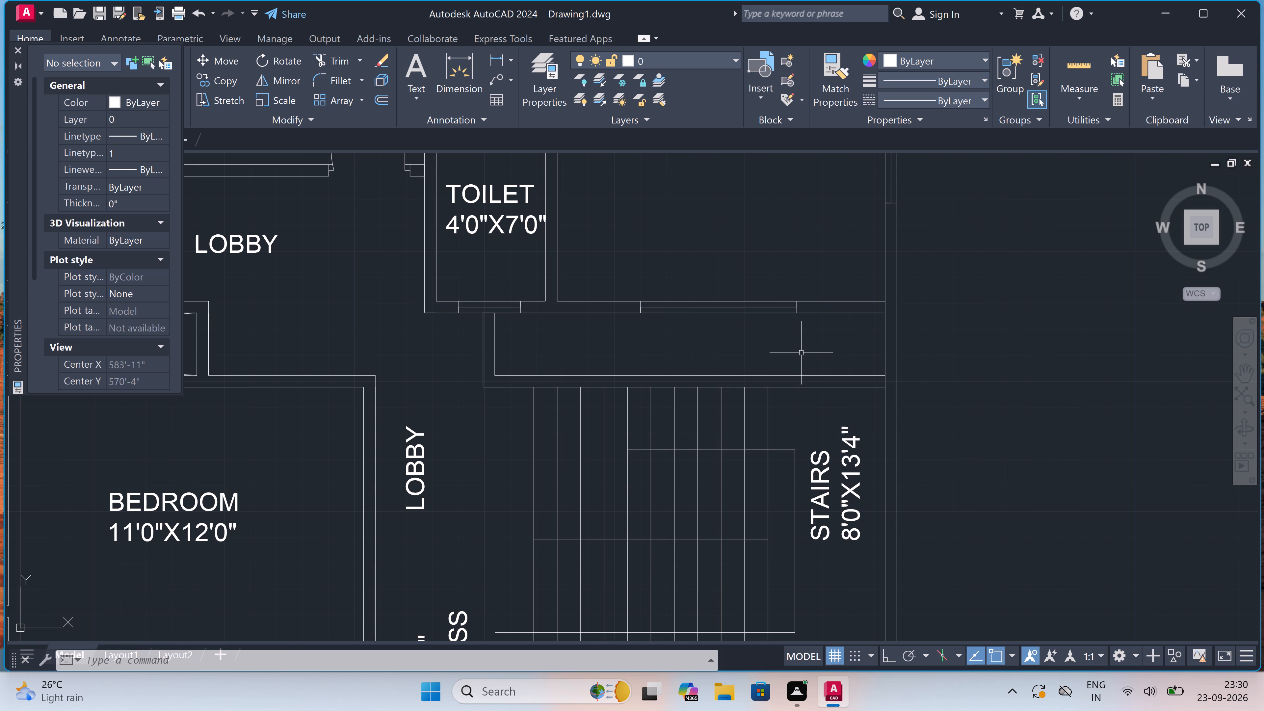
key(Escape)
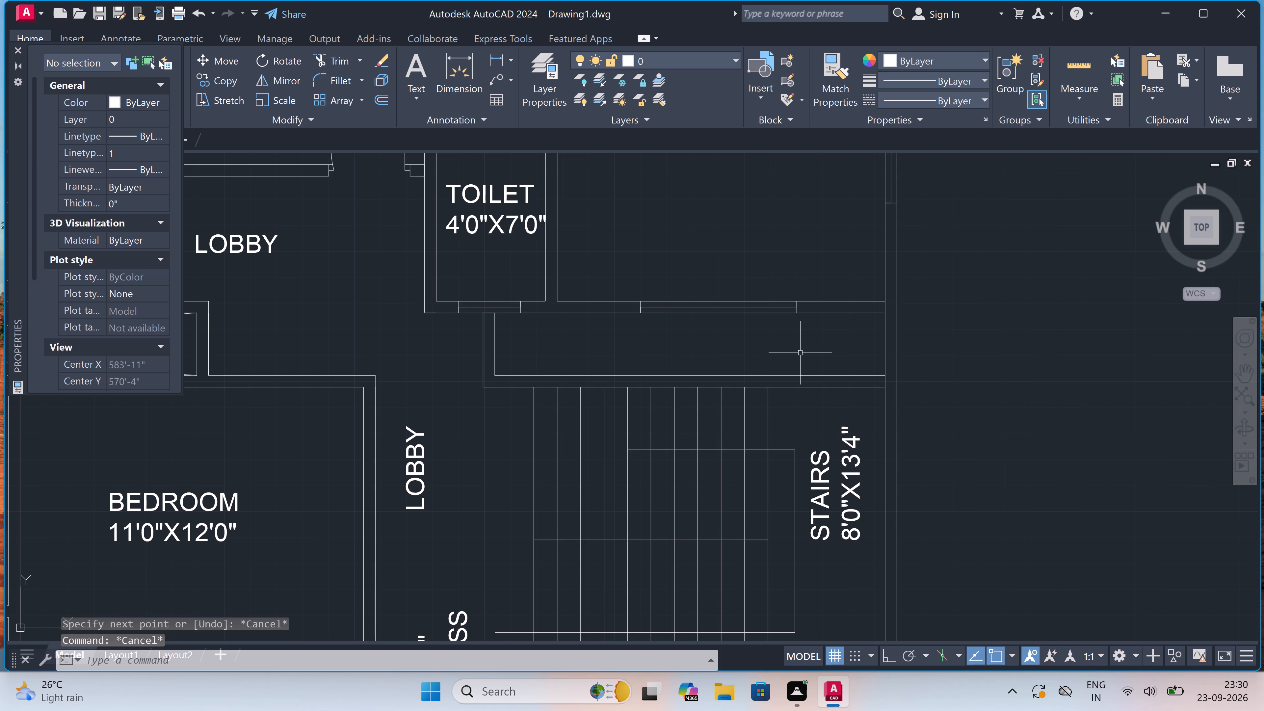
key(l)
key(space)
scroll(890, 293, up, 2)
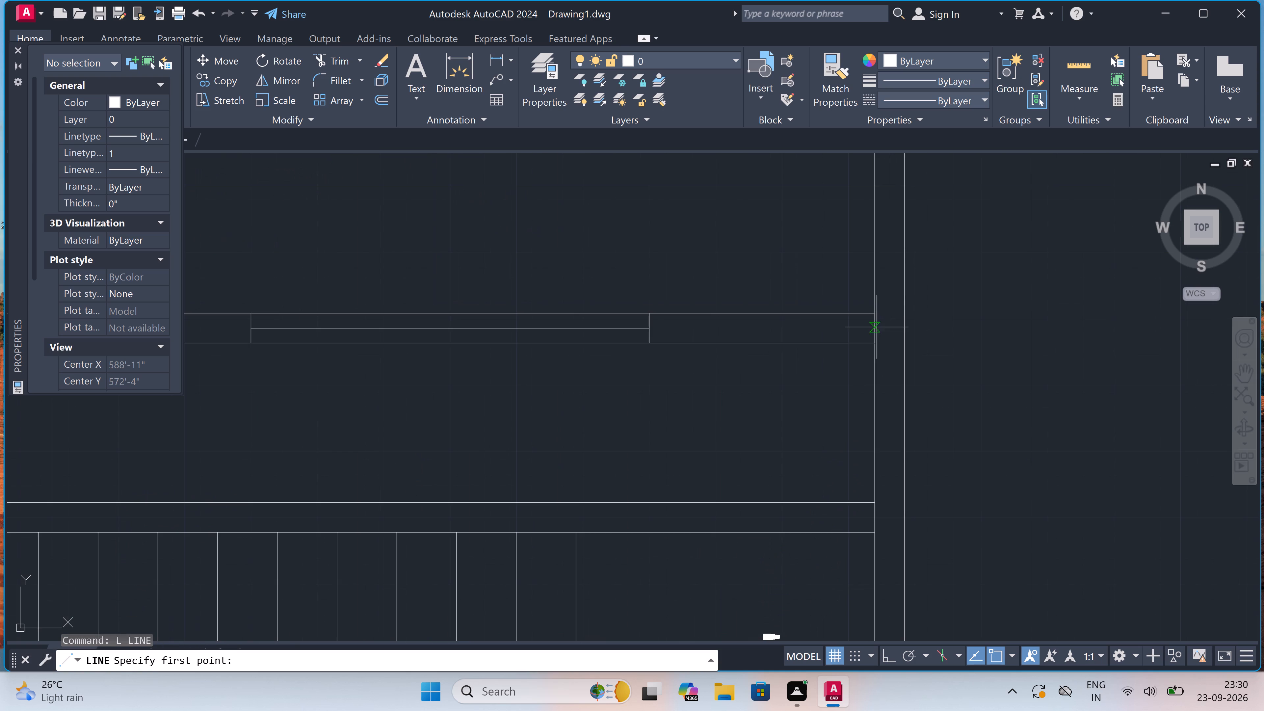
click(873, 341)
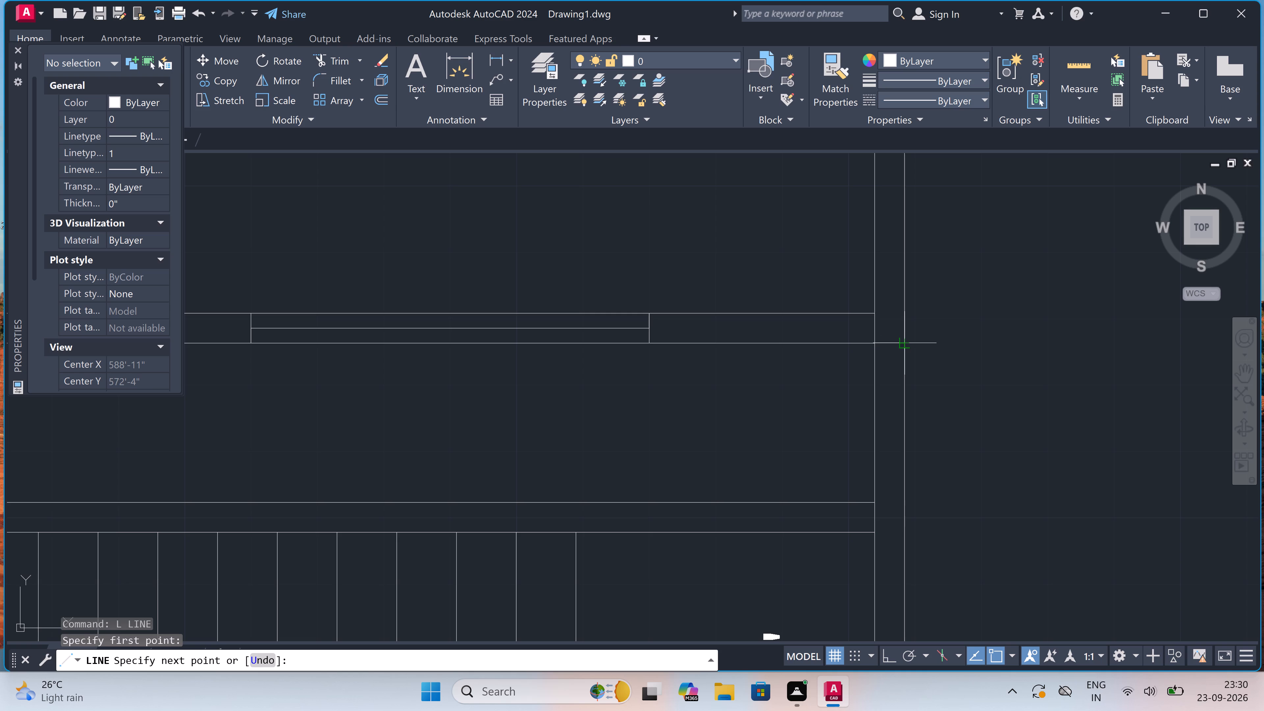
click(904, 344)
key(Escape)
With Ortho on, draw a short line across the outer wall's thickness, extending the upper face of the wall above the stairs.
key(space)
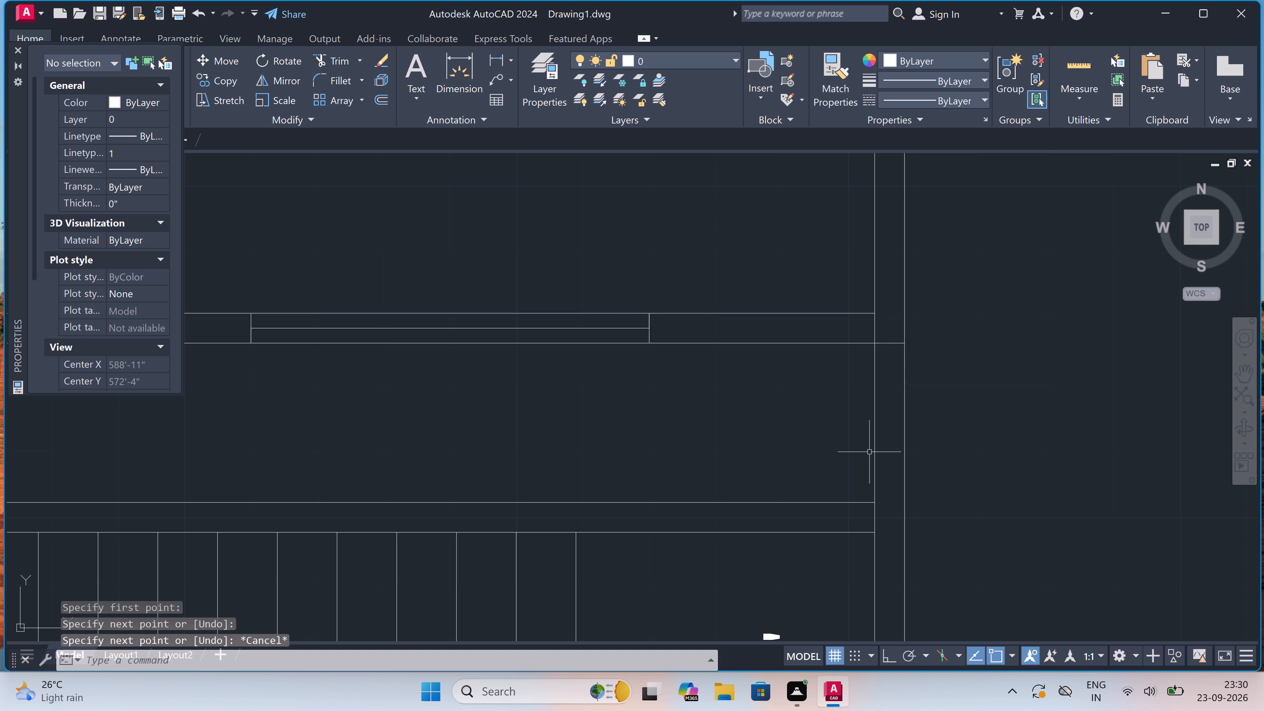
key(space)
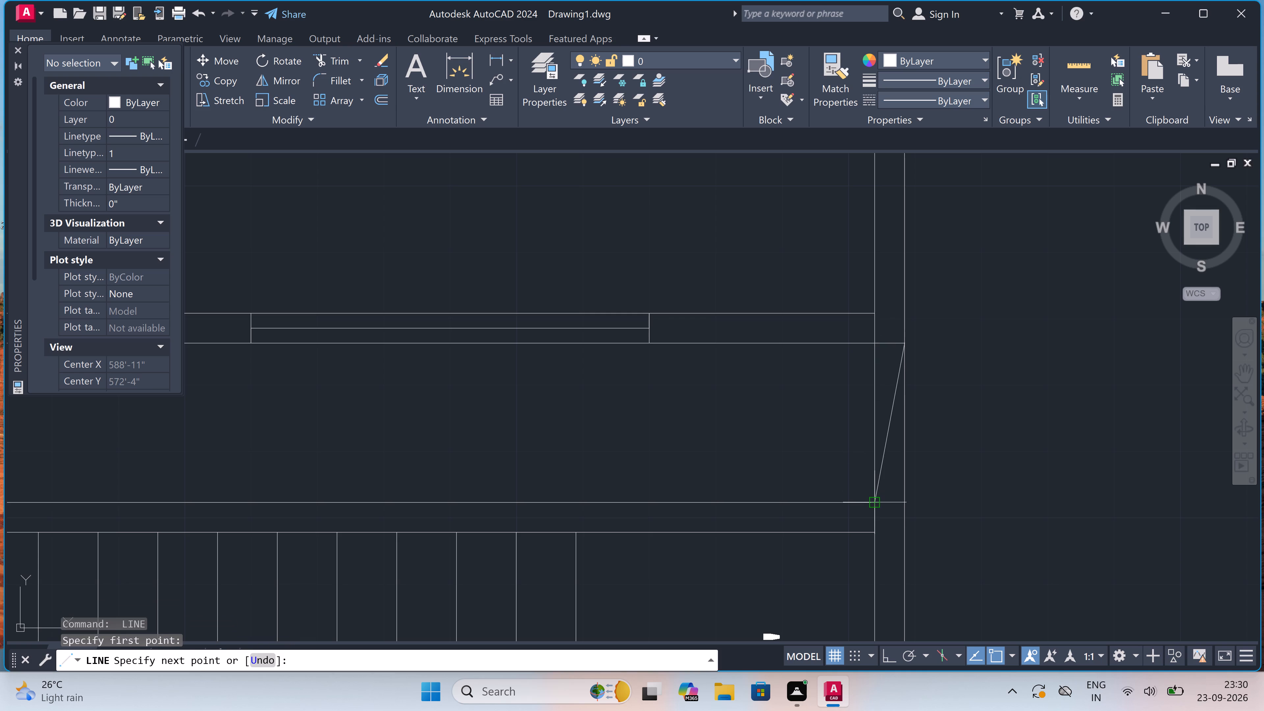
key(Escape)
key(space)
drag(873, 502, 879, 503)
key(F8)
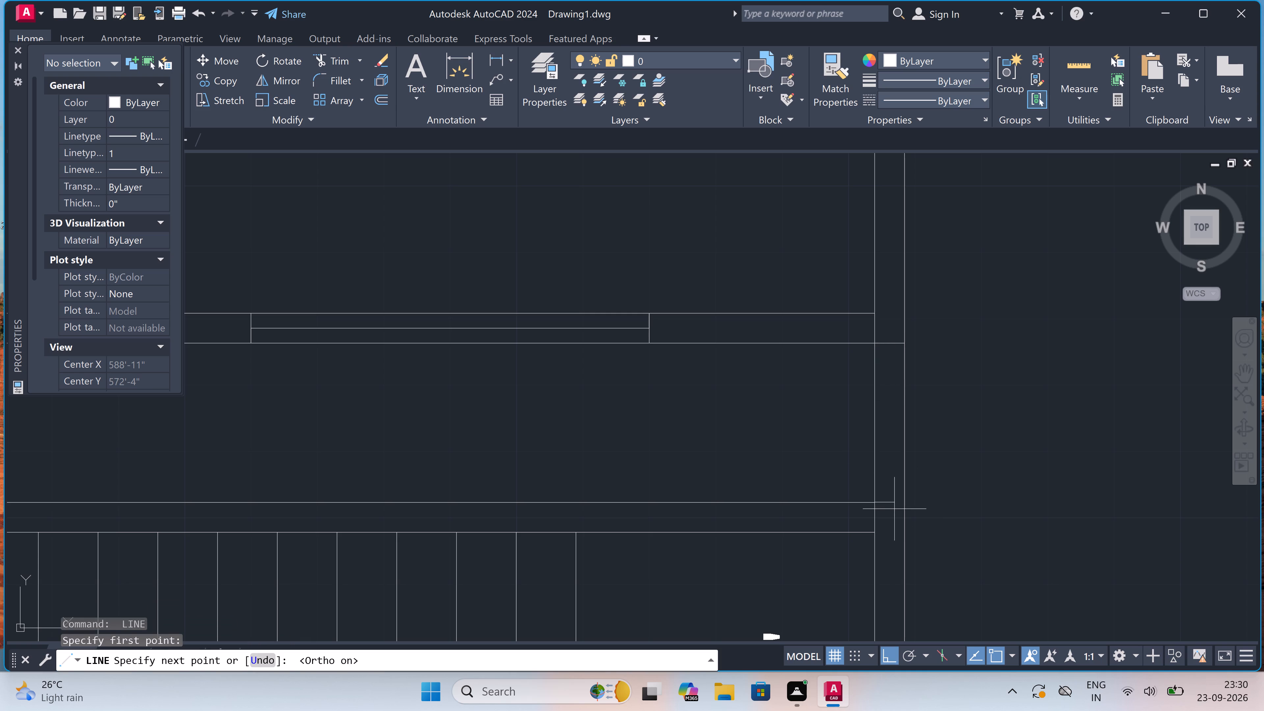
click(901, 504)
key(Escape)
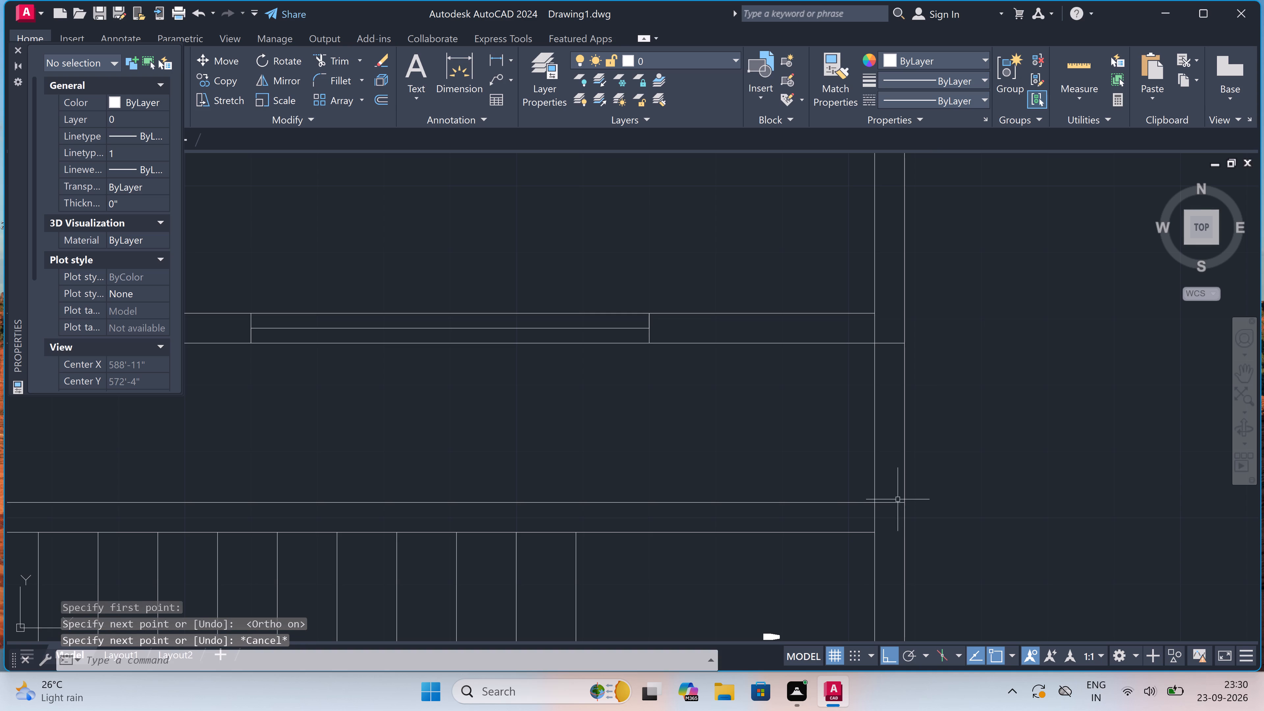
Trim the outer wall lines crossing the strip between the 10'8"X12'0" bedroom and the stairs, plus the inner stubs at both wall corners.
text(TR)
key(space)
drag(935, 428, 930, 431)
click(863, 445)
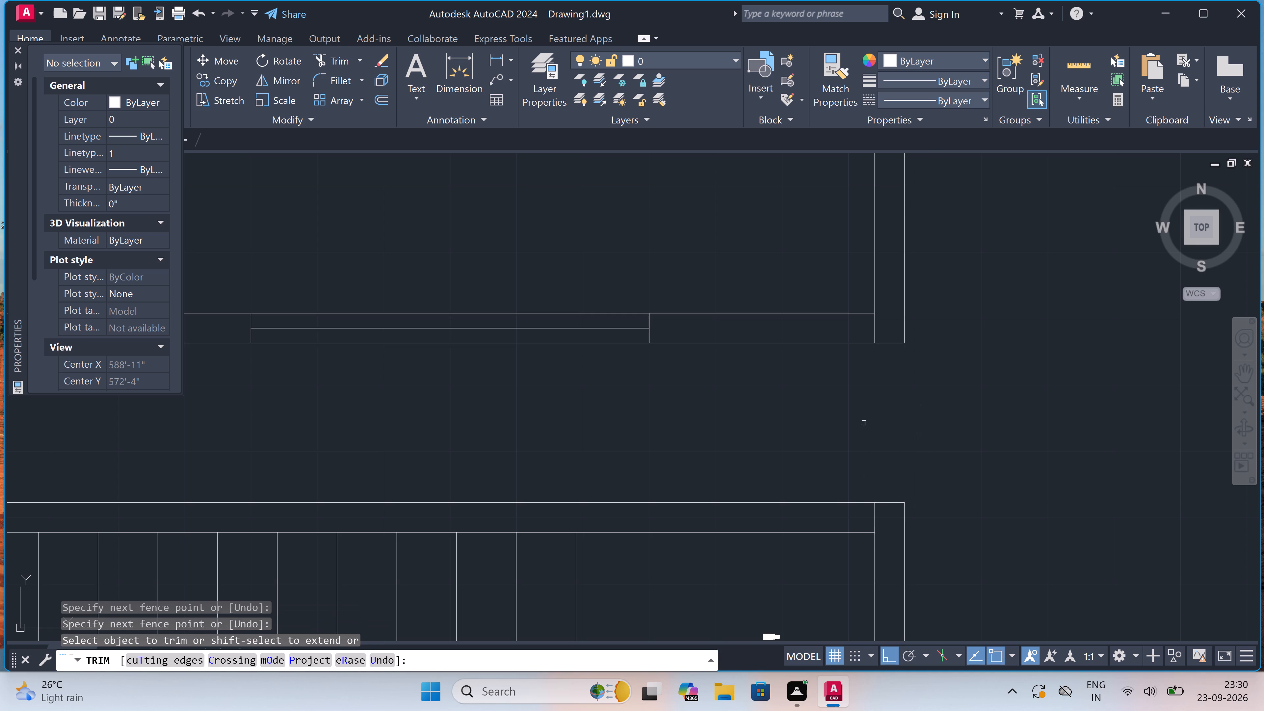
click(874, 324)
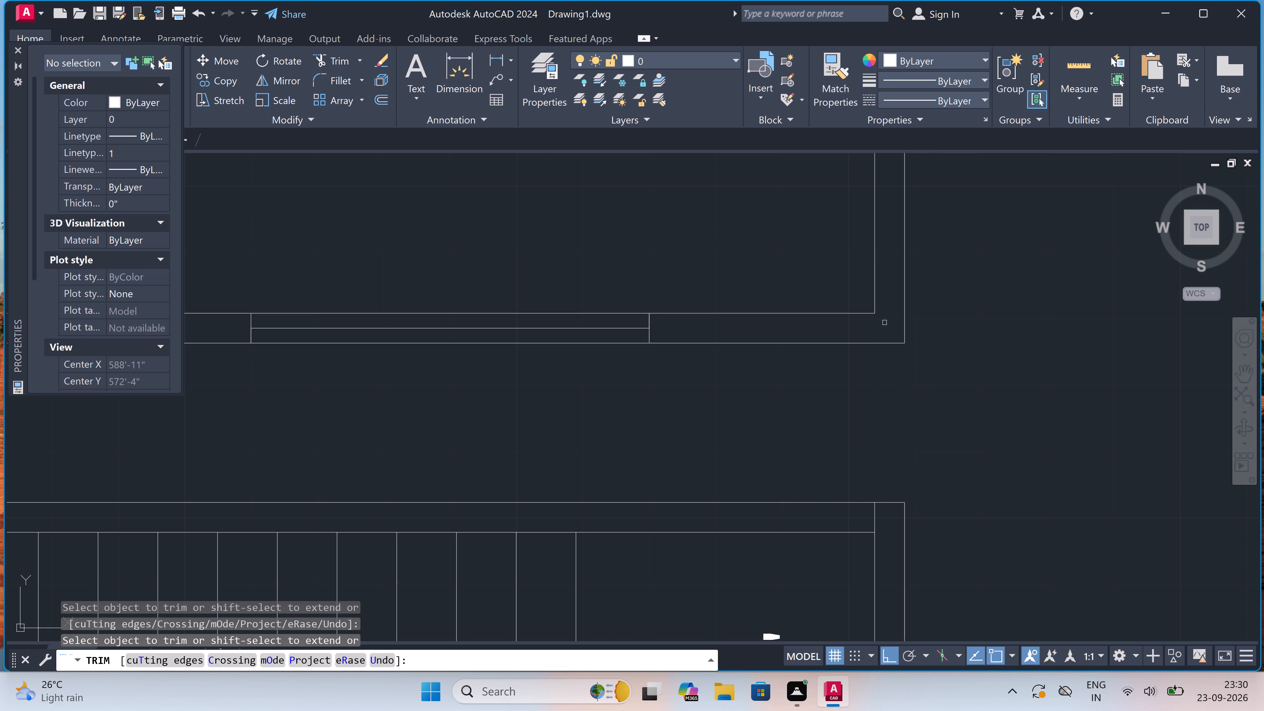
scroll(884, 323, down, 2)
scroll(881, 396, up, 2)
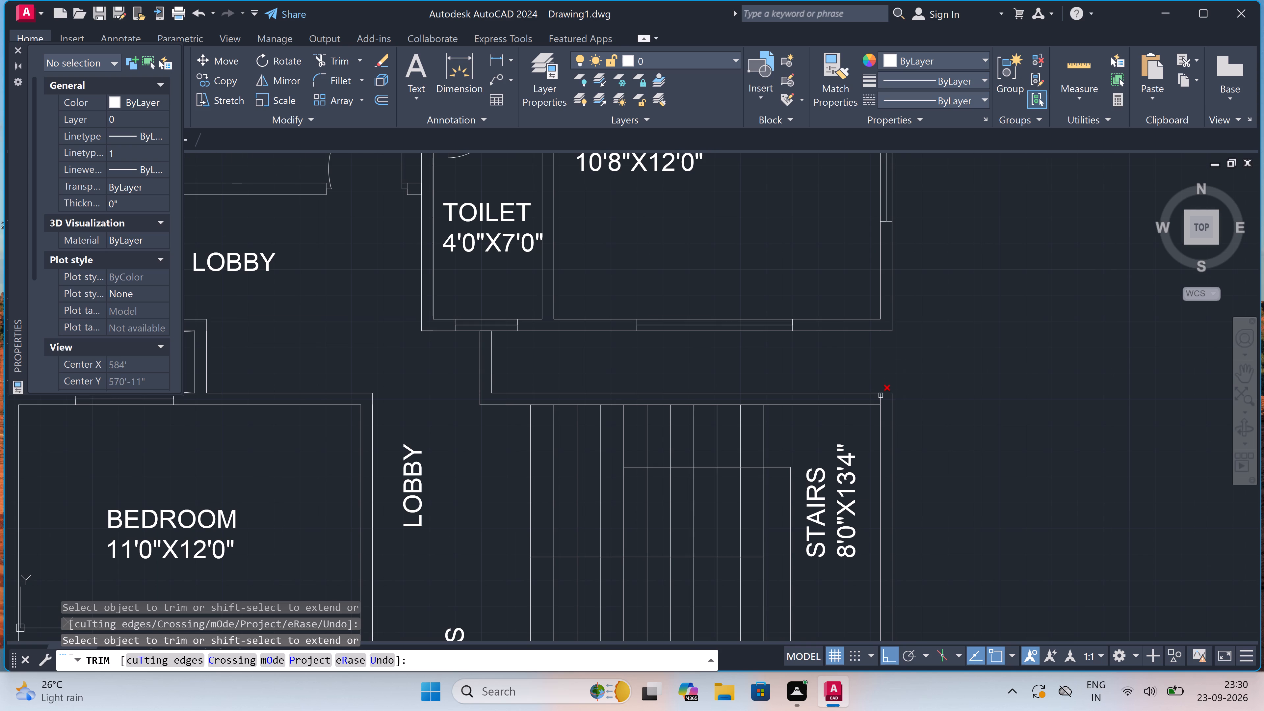
scroll(881, 396, up, 1)
click(877, 397)
scroll(874, 397, down, 5)
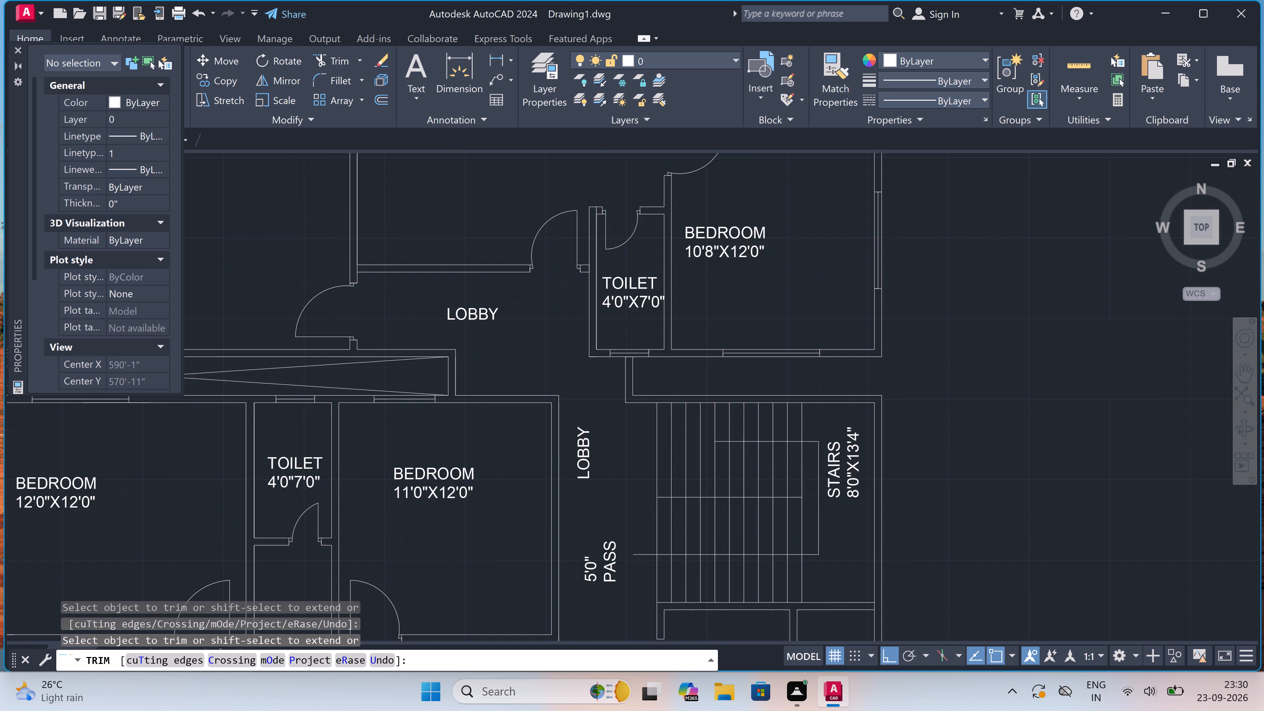
scroll(798, 391, up, 2)
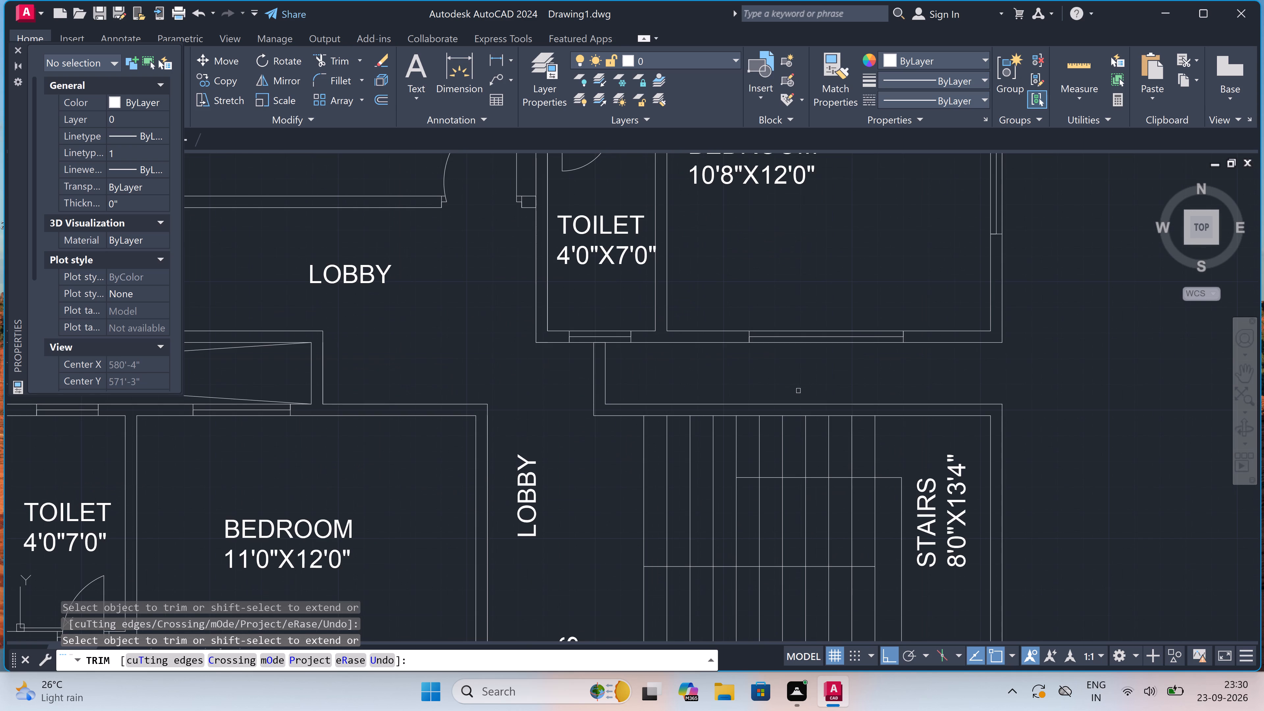
key(Escape)
Draw two crossing diagonals corner to corner across the open strip between the 10'8"X12'0" bedroom and the stairs.
text(L)
key(space)
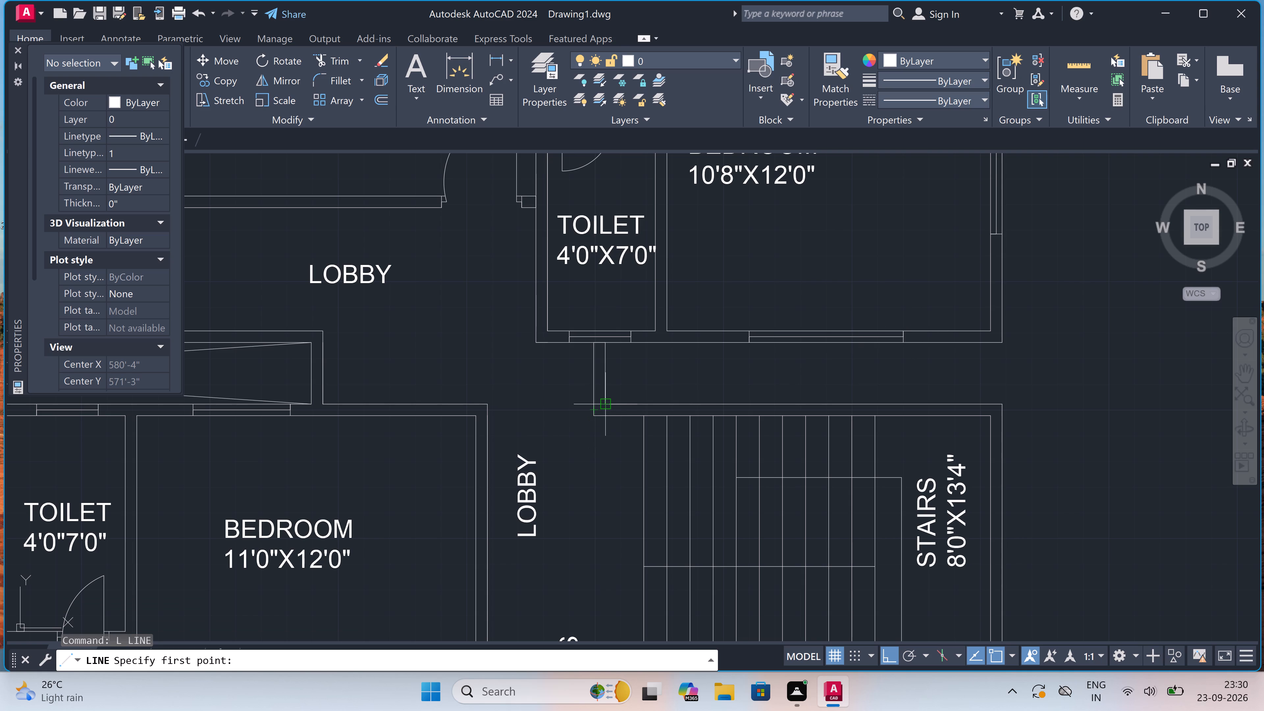
drag(606, 402, 610, 400)
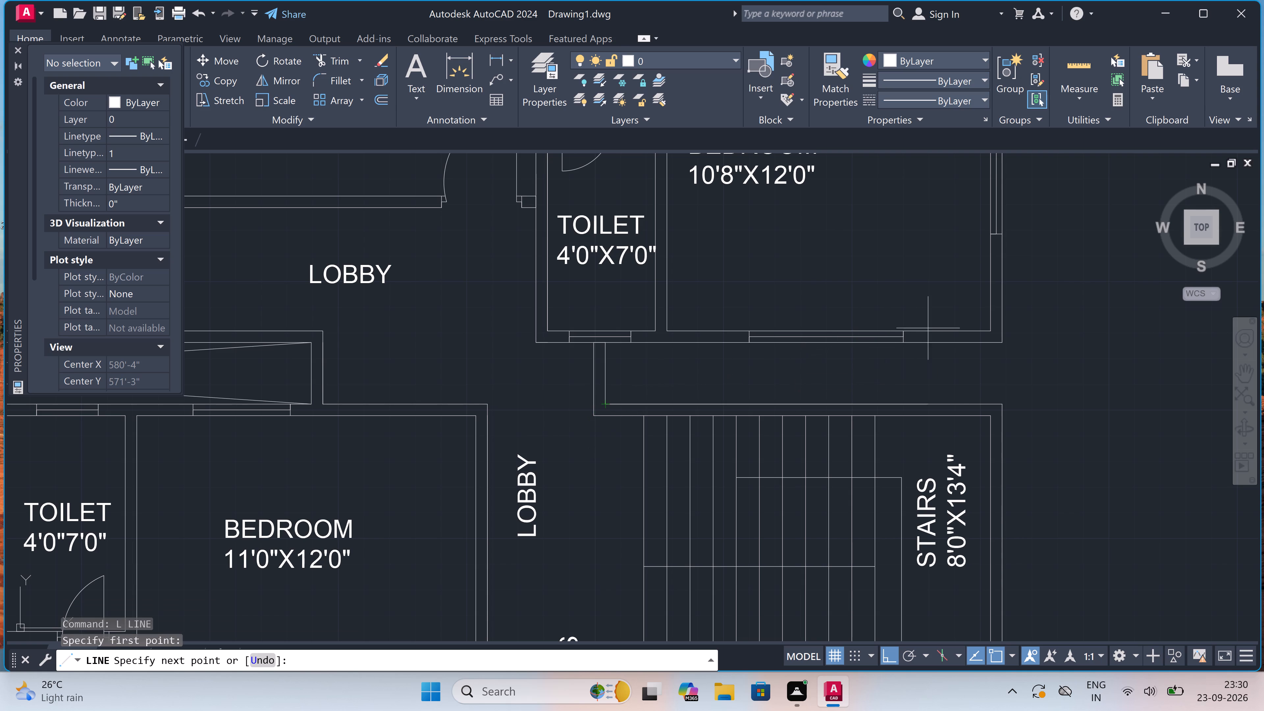
click(1001, 343)
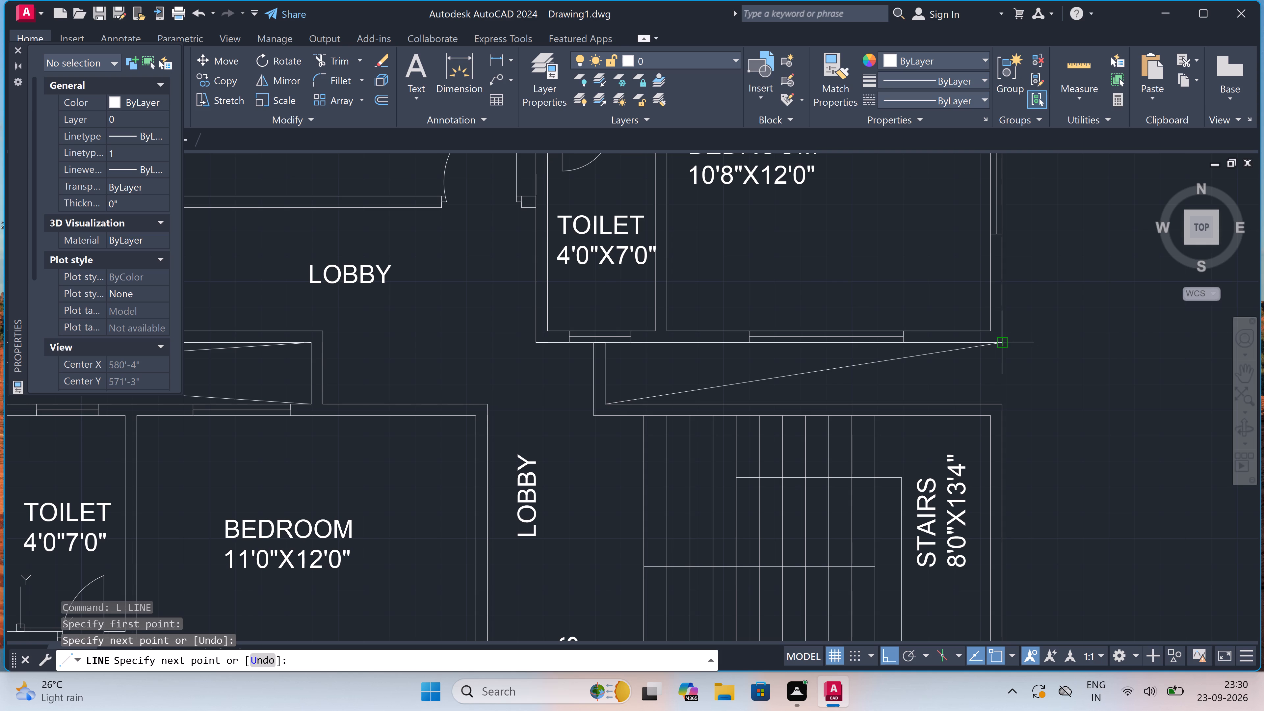
key(Escape)
key(space)
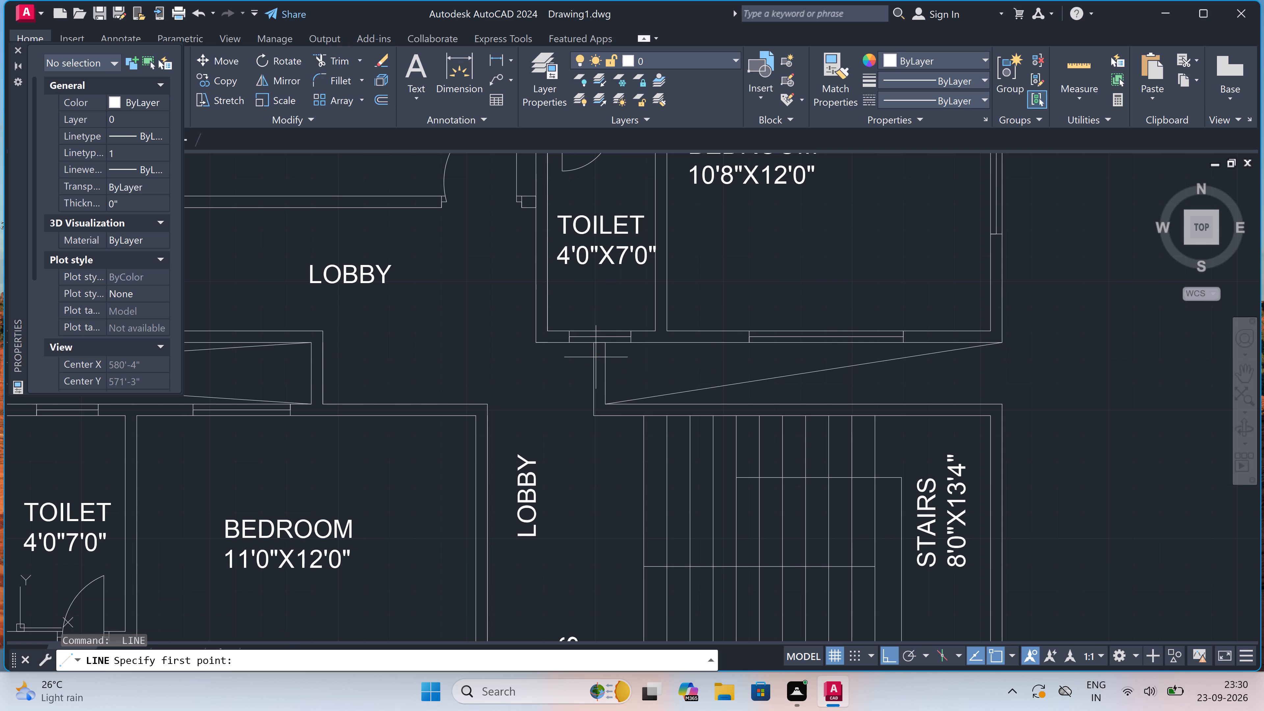
drag(608, 343, 625, 349)
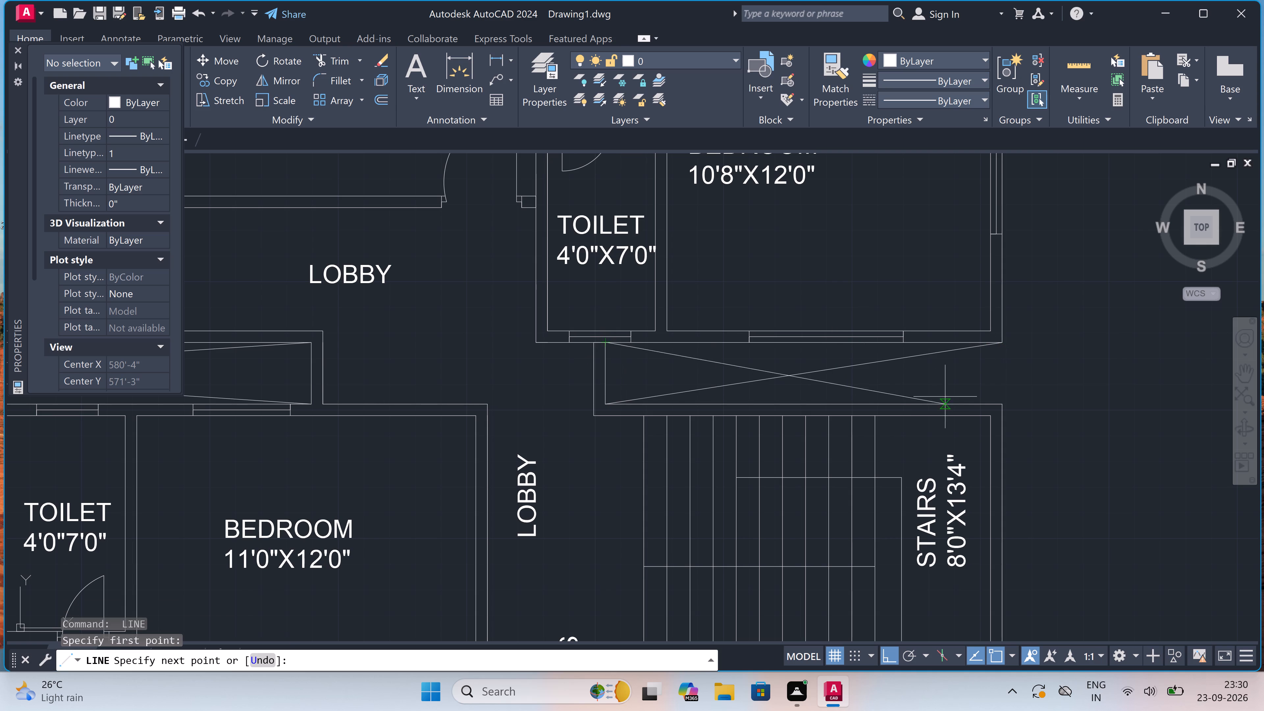
click(1006, 402)
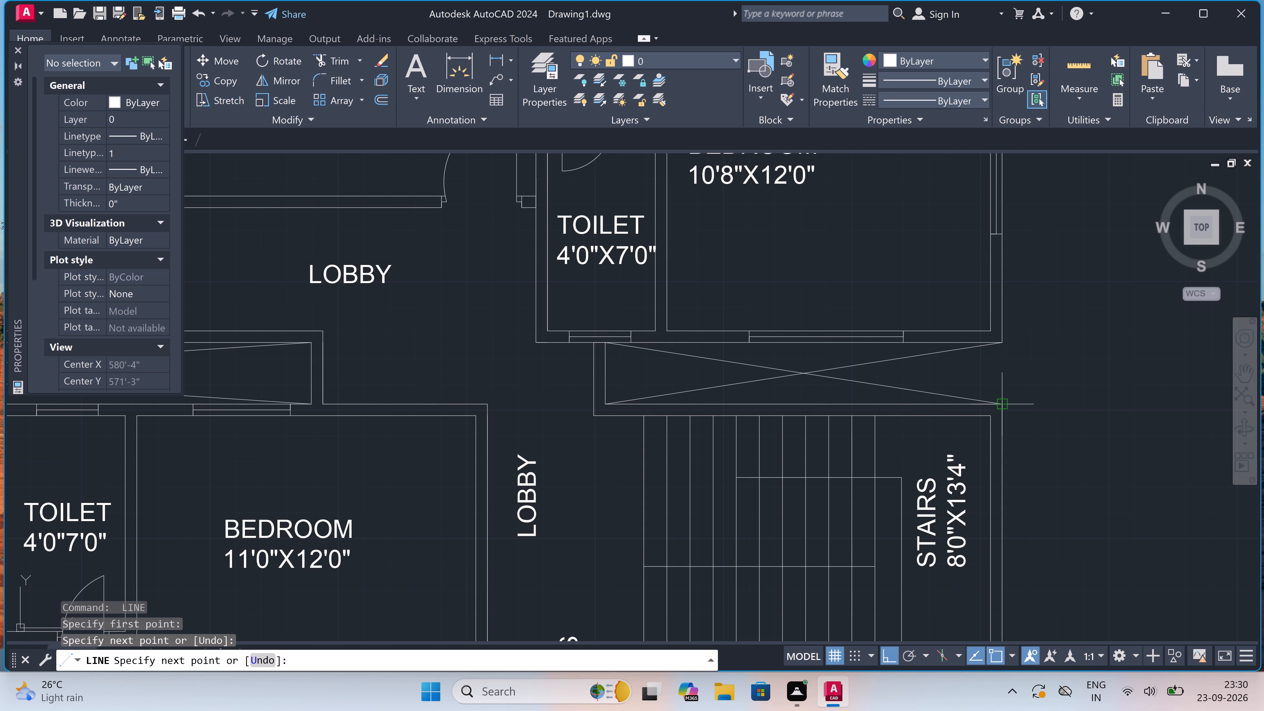
key(Escape)
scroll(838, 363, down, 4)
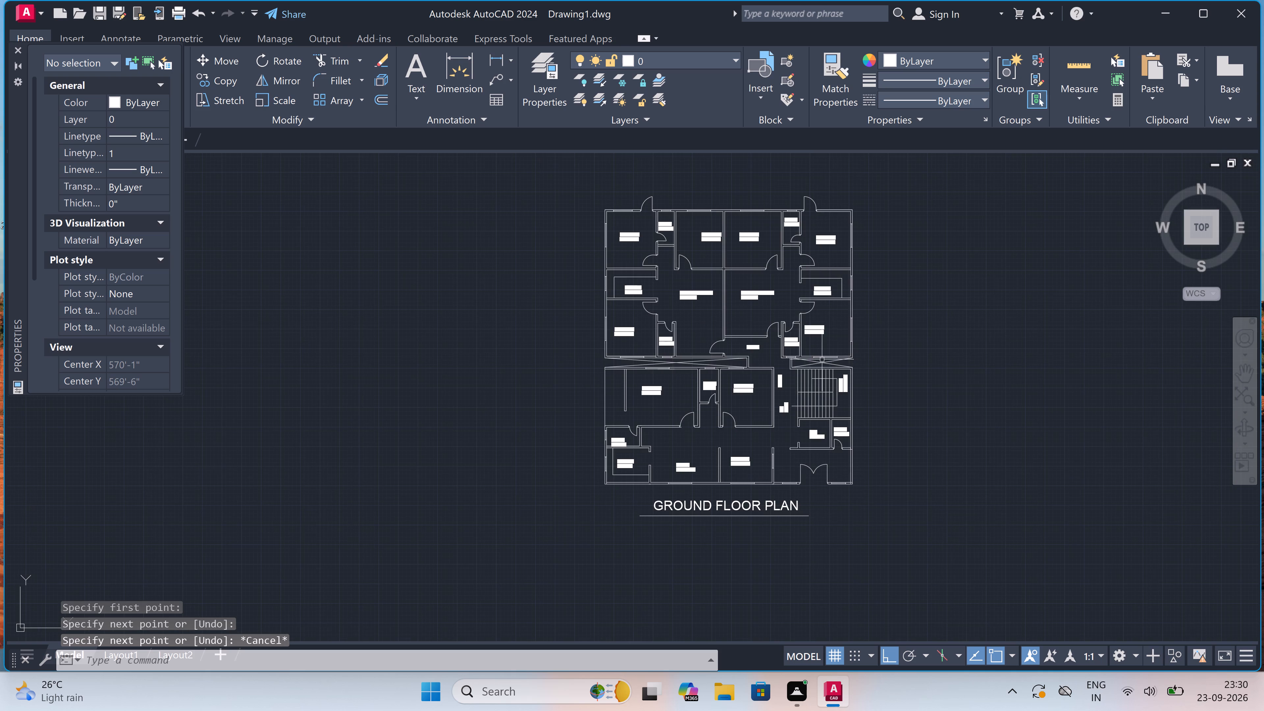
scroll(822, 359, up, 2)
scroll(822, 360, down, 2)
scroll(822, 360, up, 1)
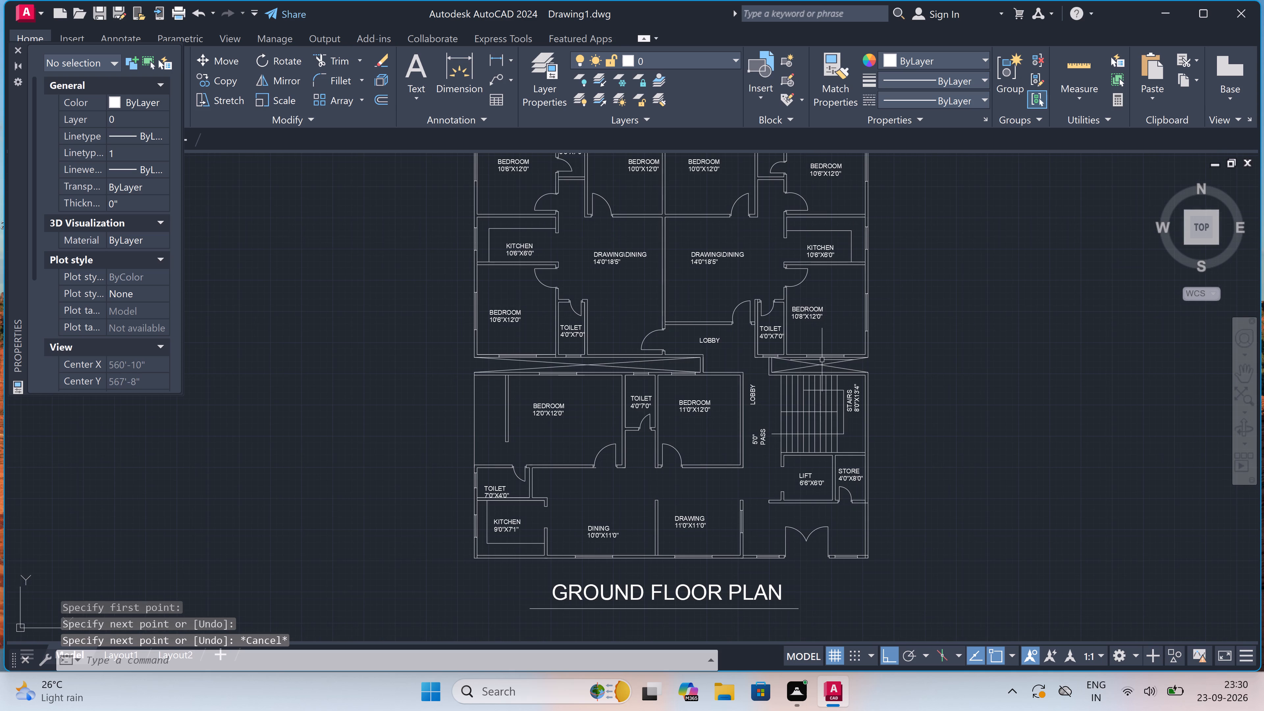
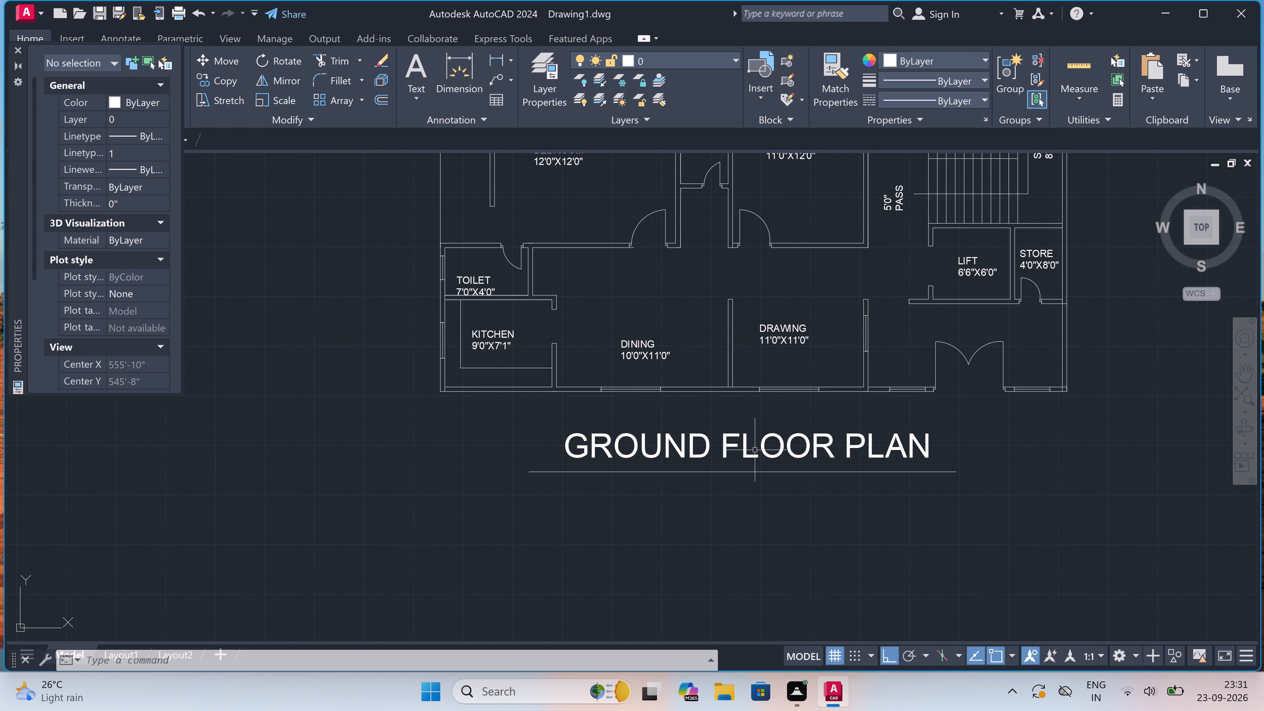
Delete the double entrance door from the bottom outer wall below the lift and store.
scroll(755, 450, down, 3)
scroll(753, 403, up, 3)
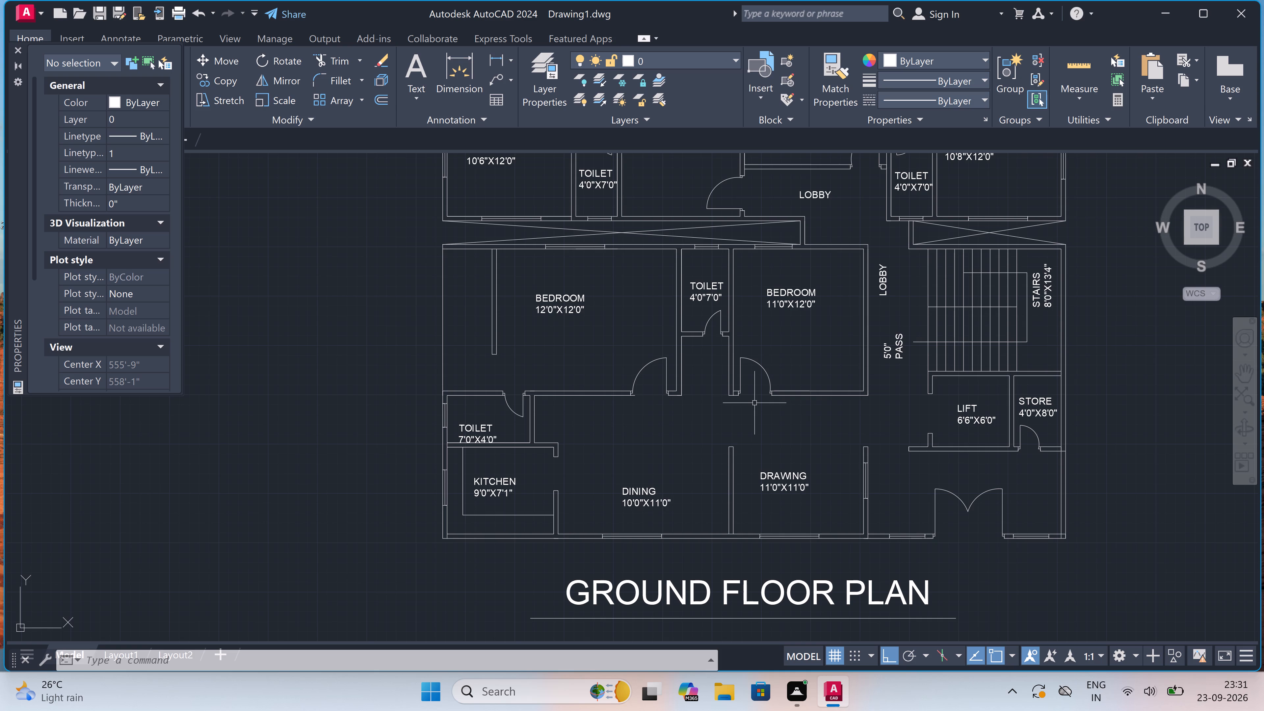
scroll(754, 403, down, 1)
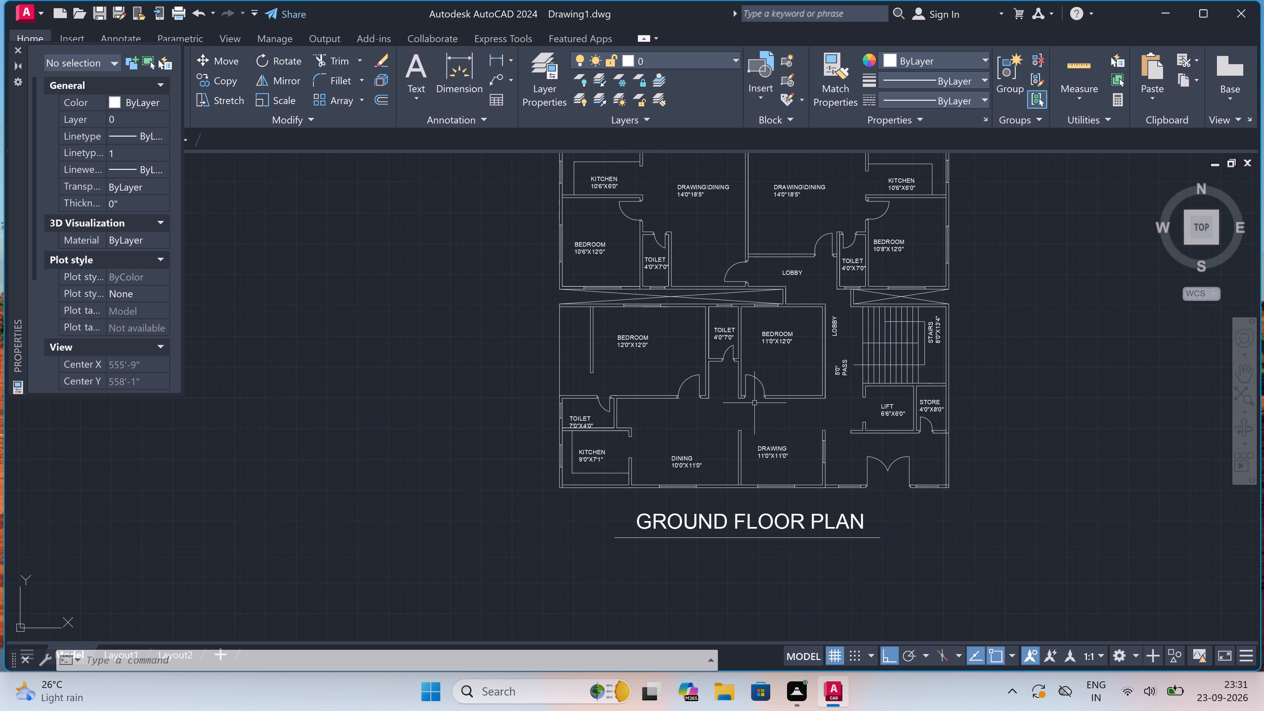
scroll(856, 457, up, 2)
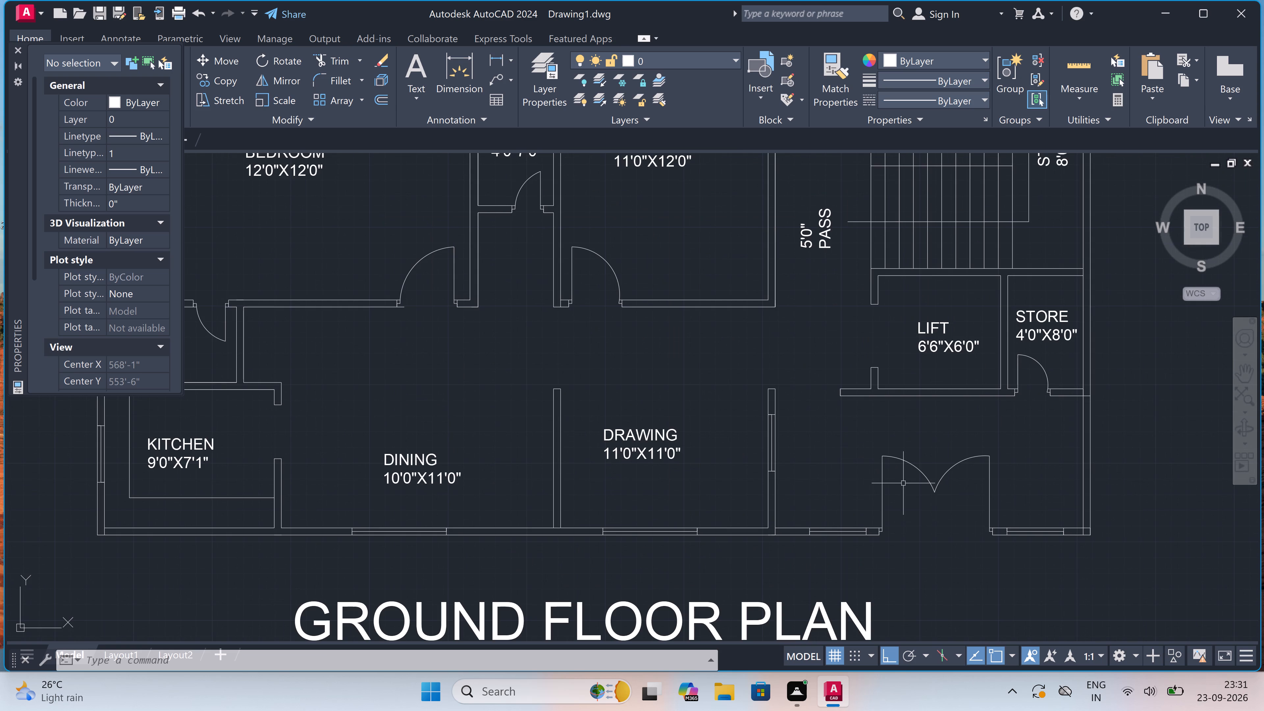
drag(1015, 473, 959, 495)
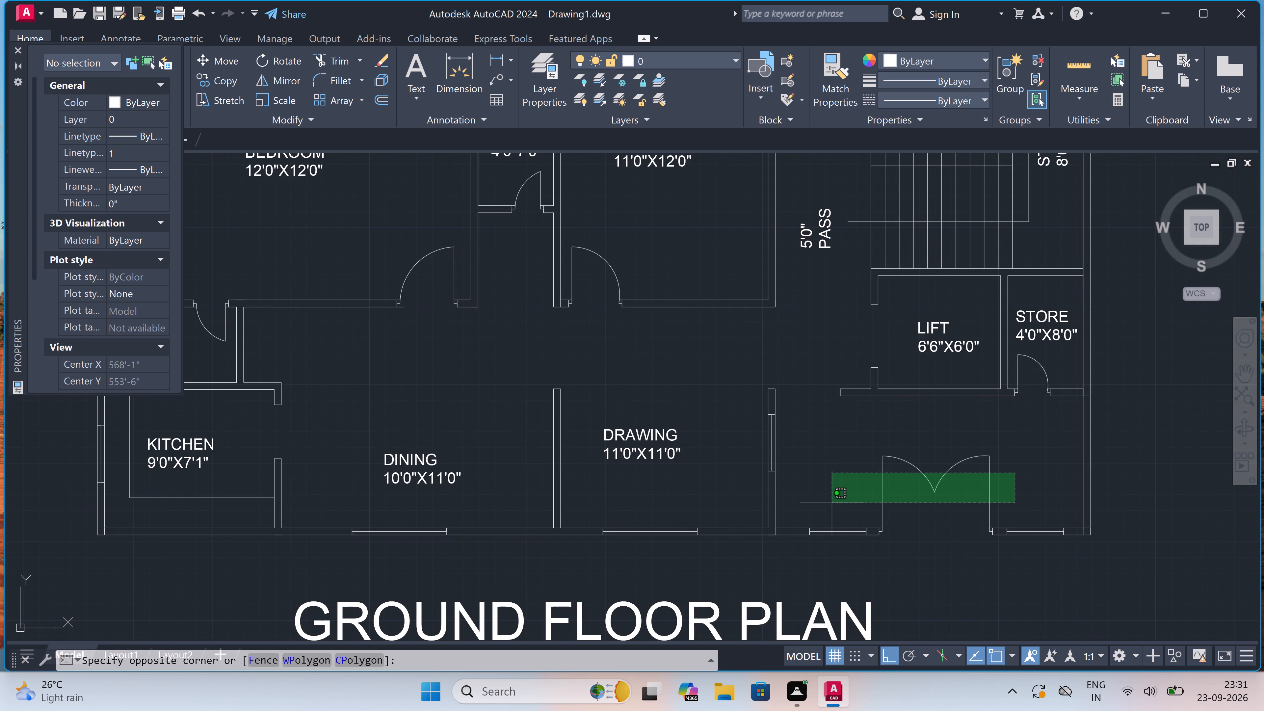
click(832, 503)
key(Delete)
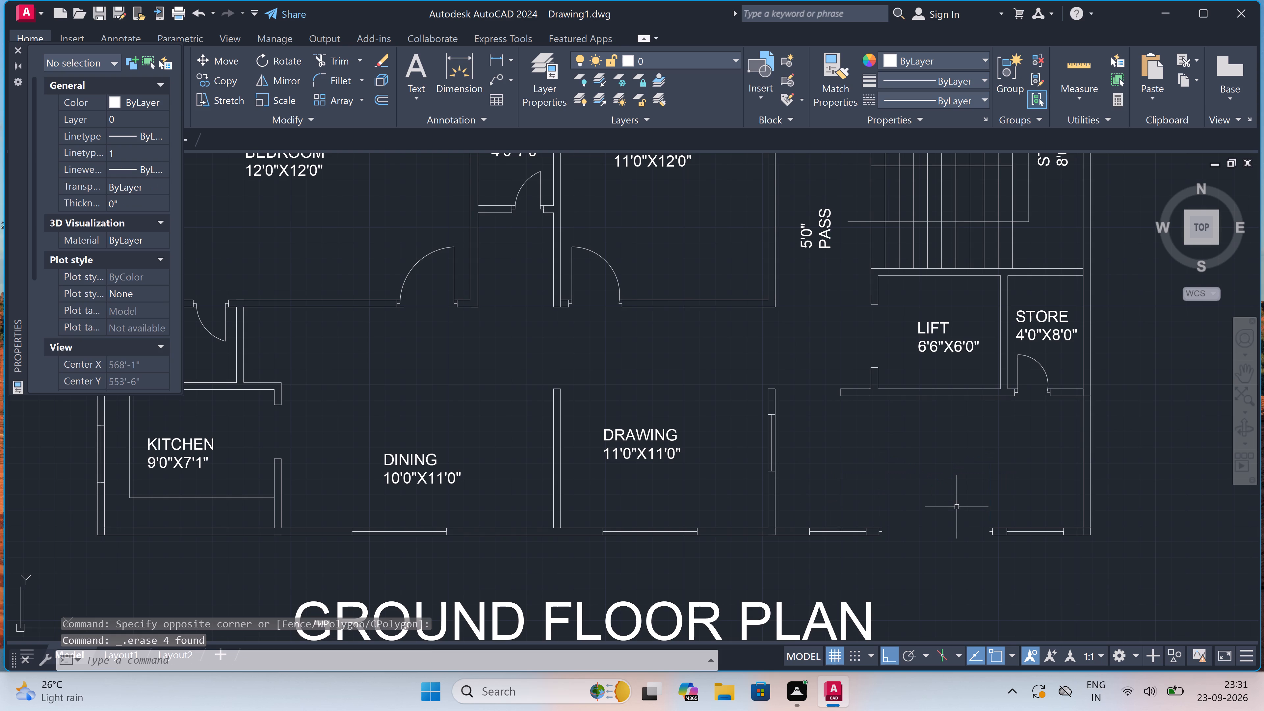
Trim the overlapping inner wall lines at the plan's bottom corner below the store.
scroll(995, 520, up, 1)
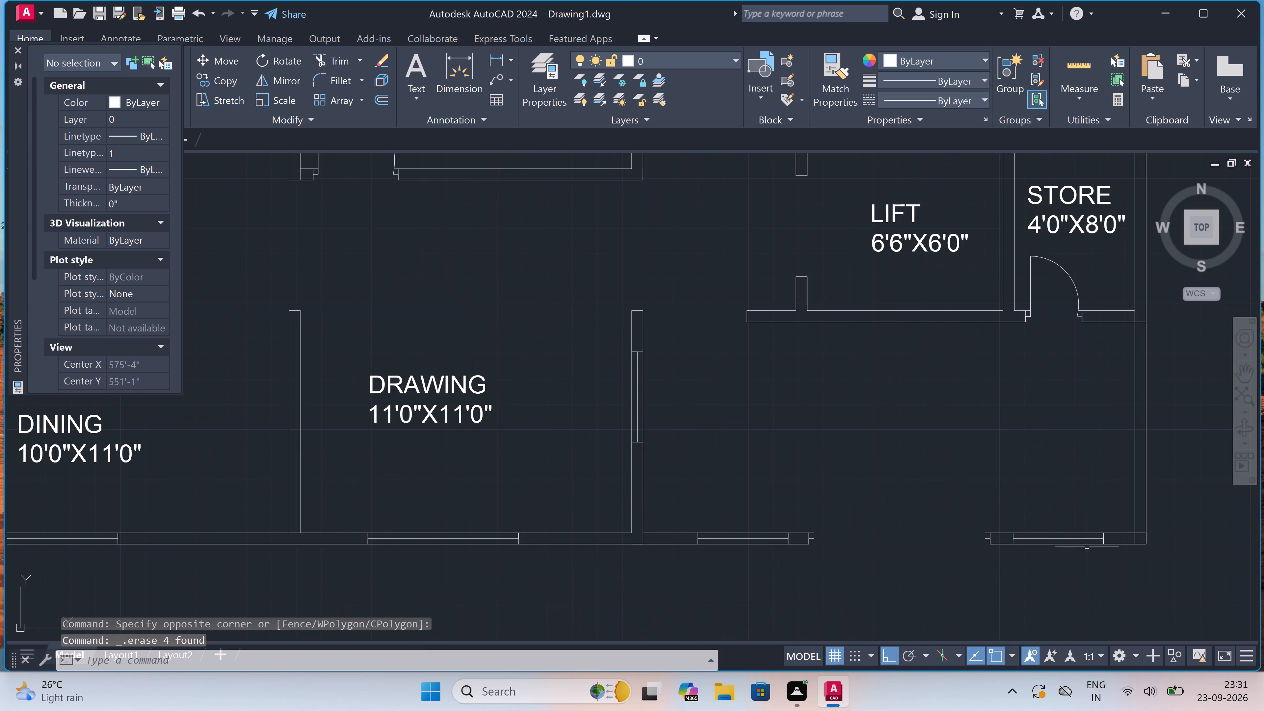
scroll(1086, 545, up, 2)
scroll(1092, 538, down, 1)
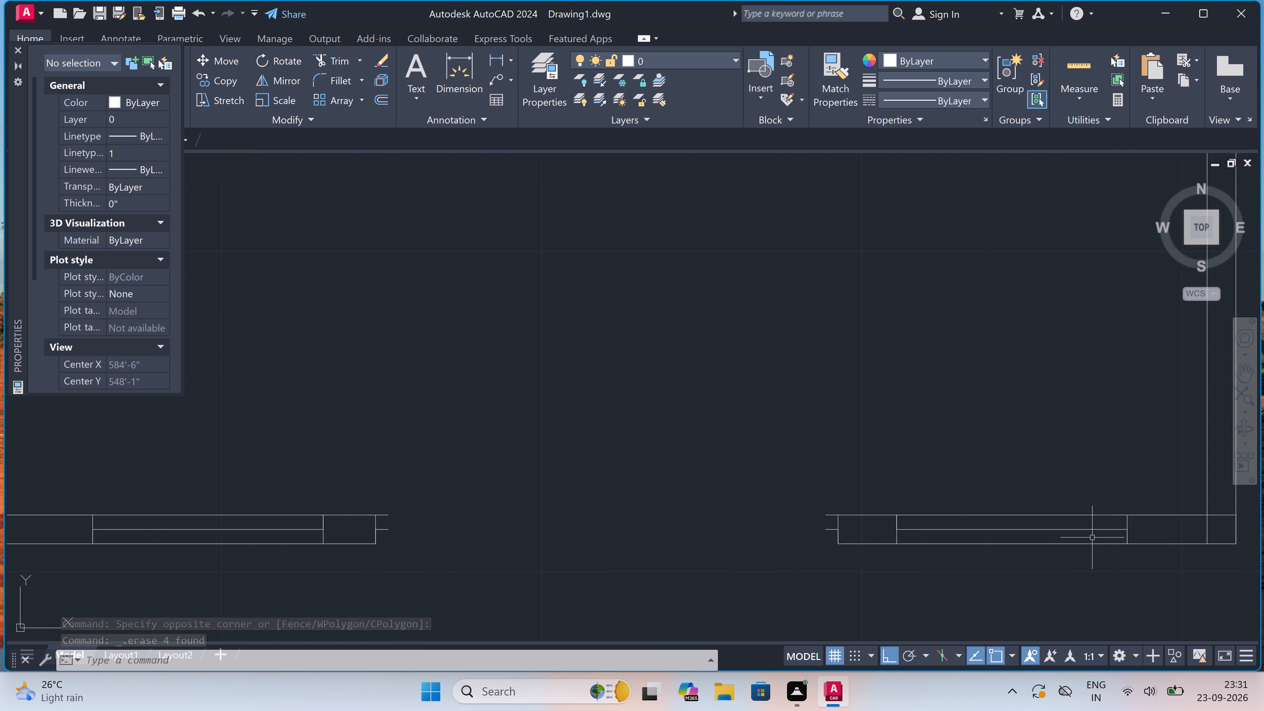
text(TR)
key(space)
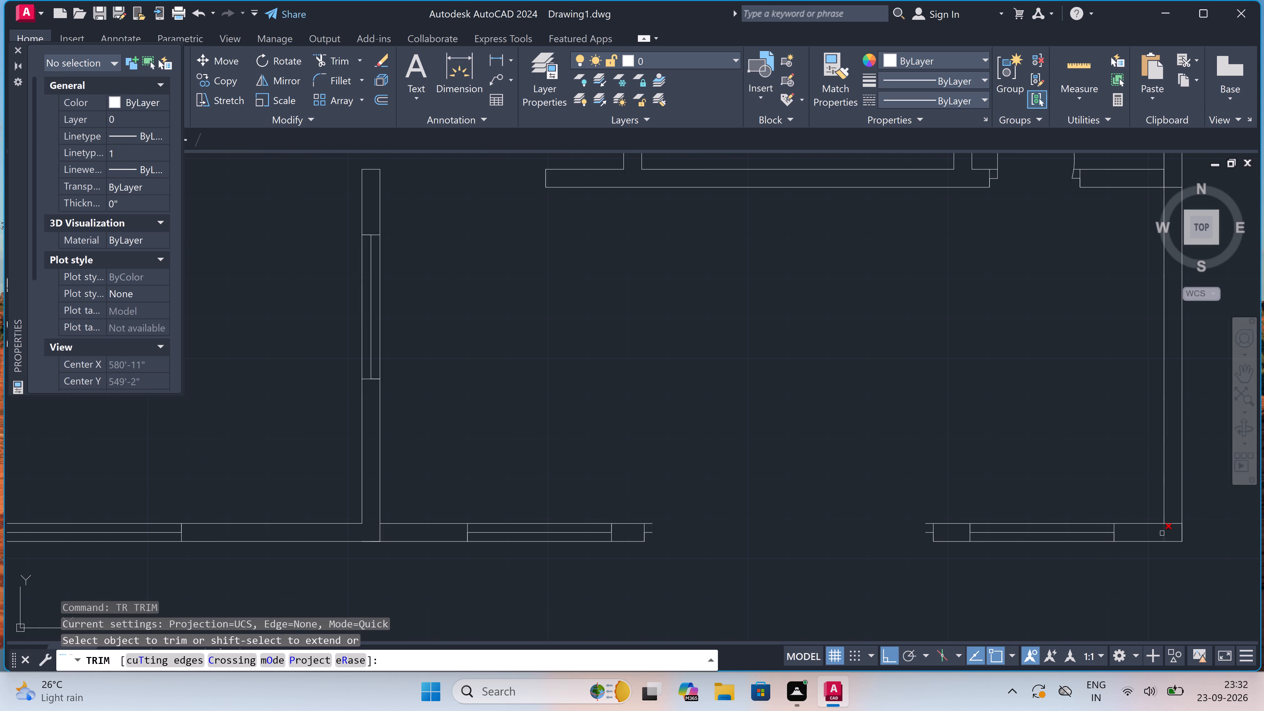
click(1163, 533)
click(1175, 521)
Trim away the window lines in the bottom wall between the entrance opening and the corner below the store.
drag(1161, 533, 1154, 537)
scroll(1040, 537, up, 3)
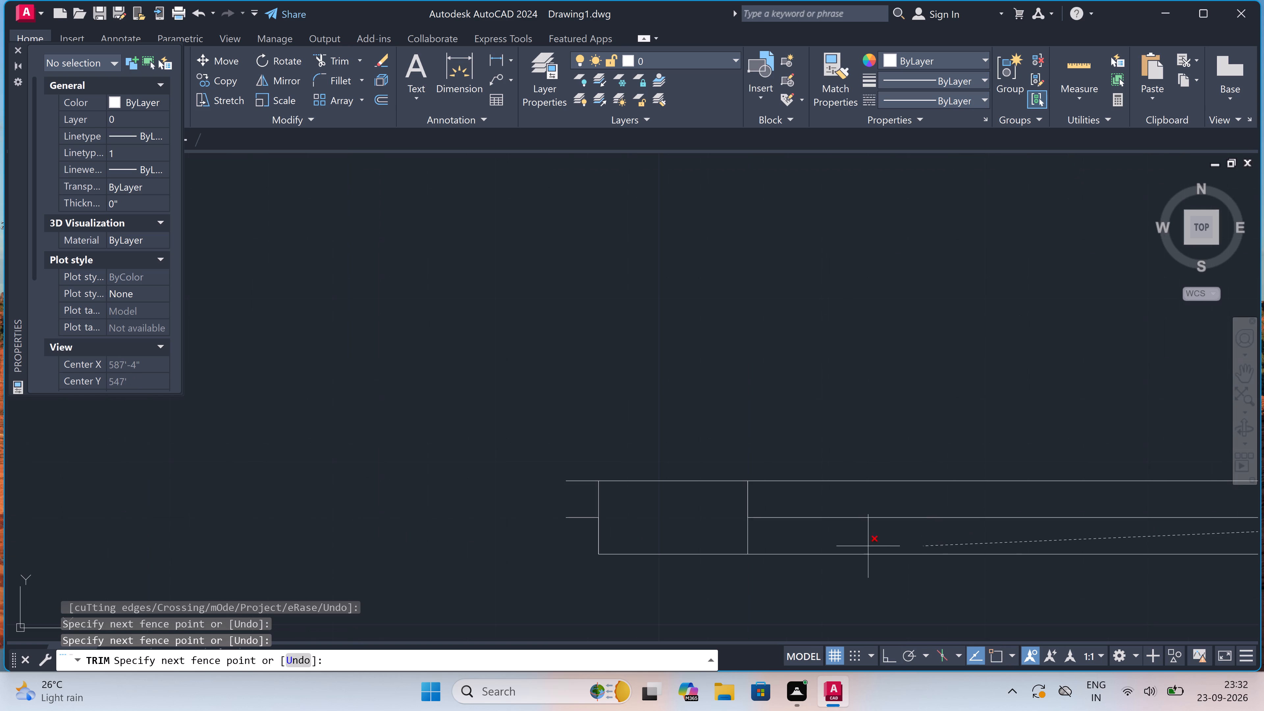
drag(713, 526, 717, 526)
click(740, 521)
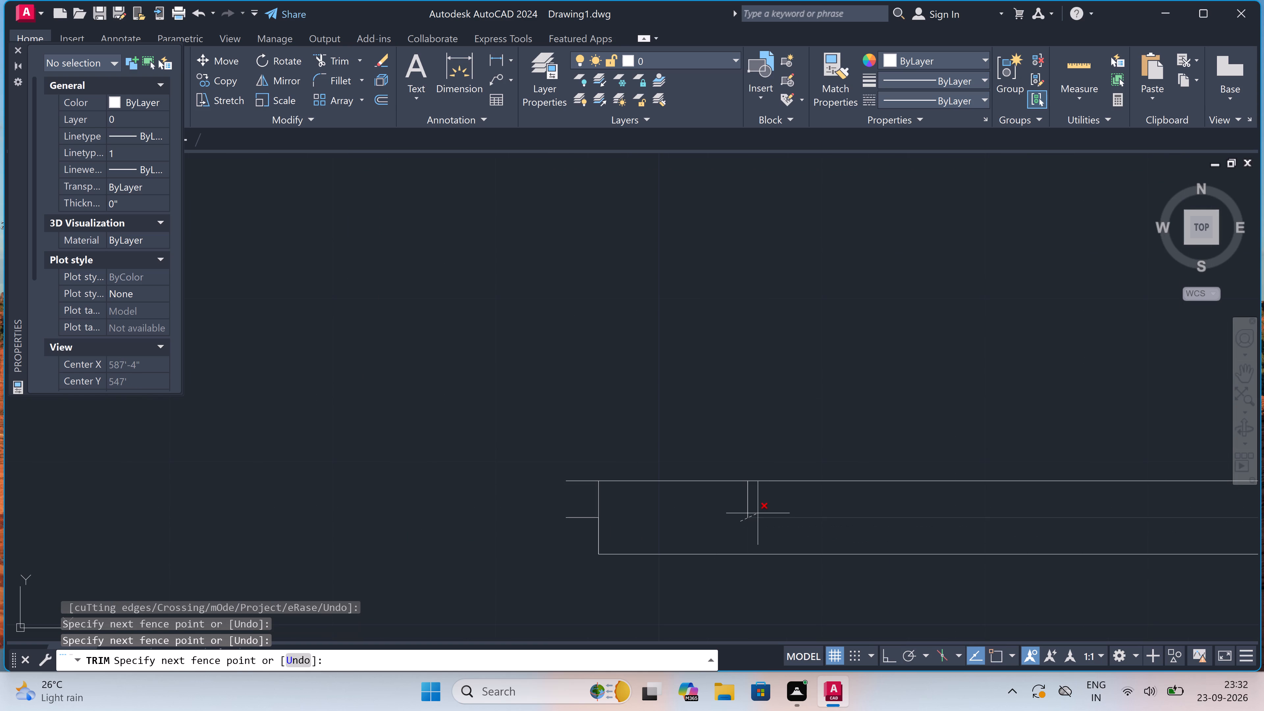
click(758, 513)
click(741, 502)
click(778, 510)
scroll(780, 511, down, 4)
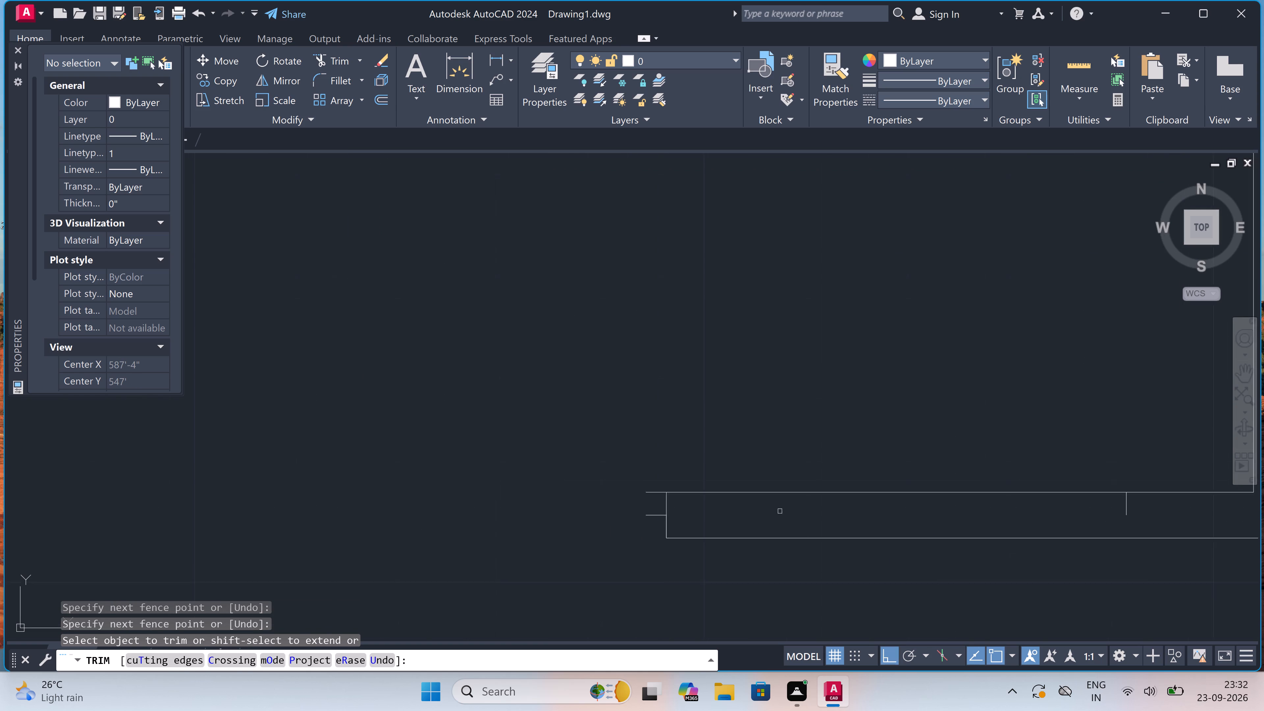
scroll(875, 516, up, 3)
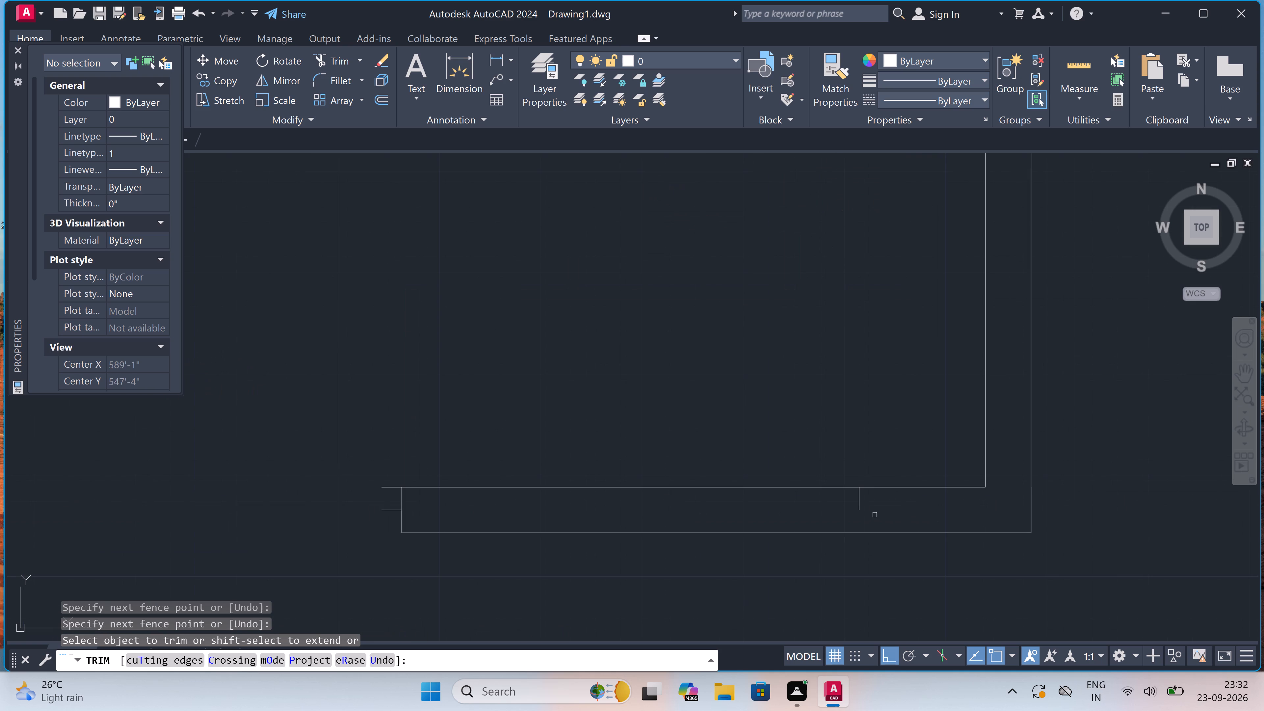
drag(874, 513, 868, 513)
click(844, 511)
drag(857, 499, 862, 499)
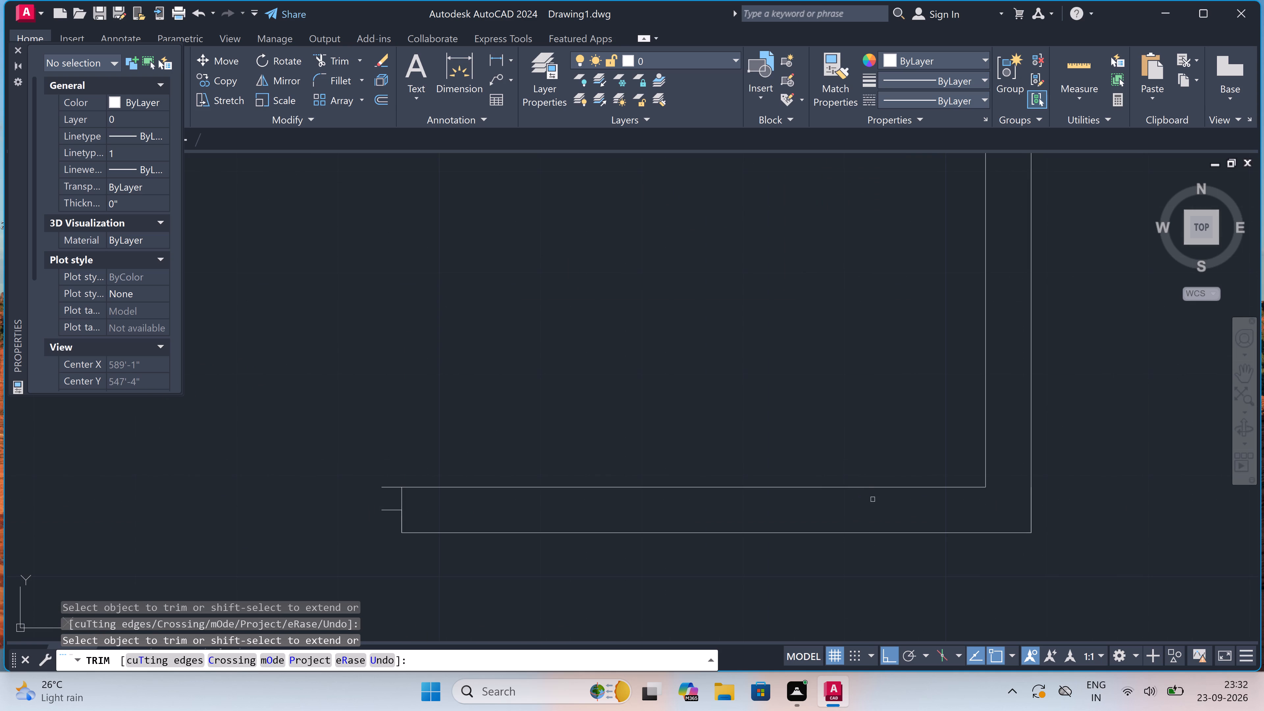
Trim the wall junction lines at the drawing room's corner and the long window line between it and the entrance opening.
scroll(873, 499, down, 6)
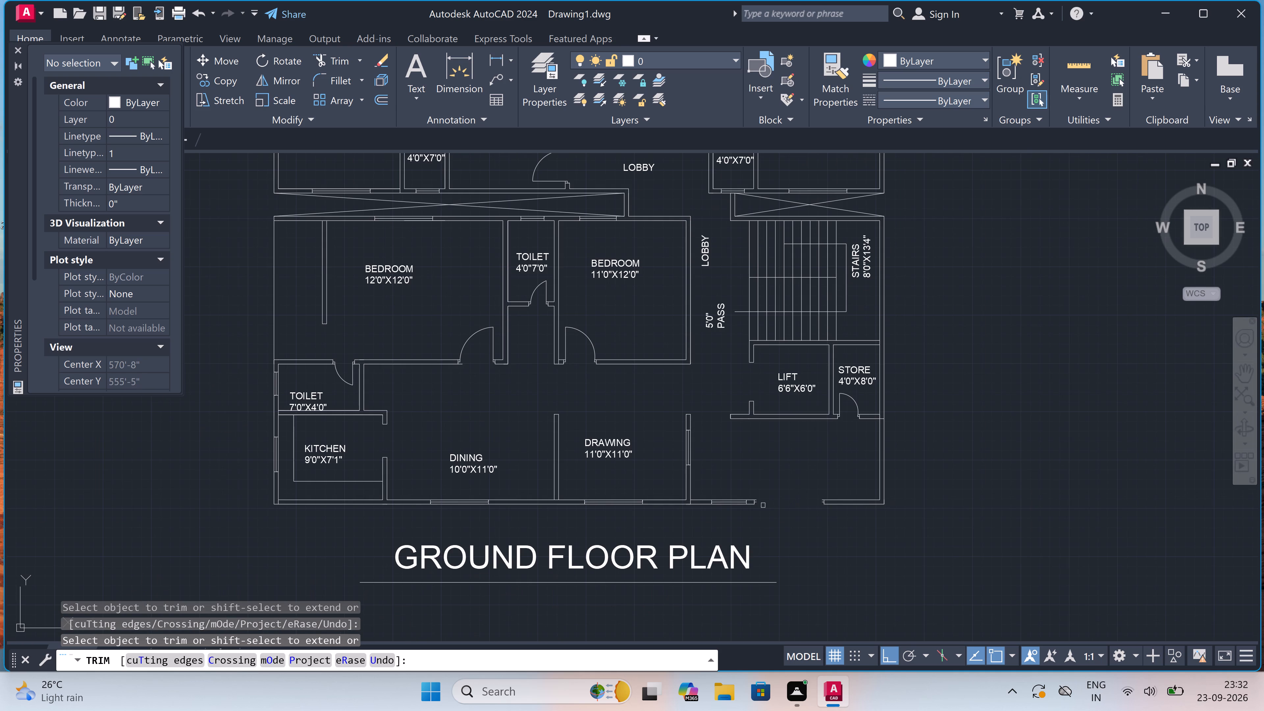
scroll(763, 505, up, 2)
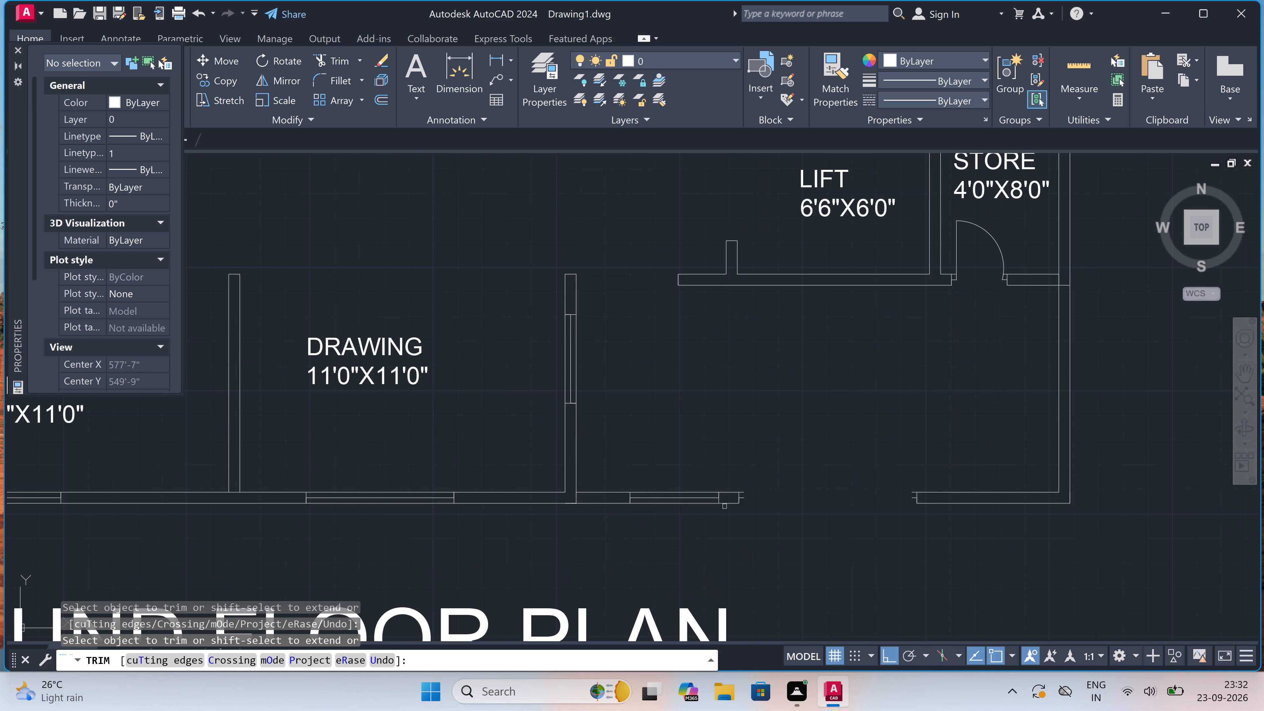
scroll(581, 496, up, 2)
drag(548, 496, 554, 497)
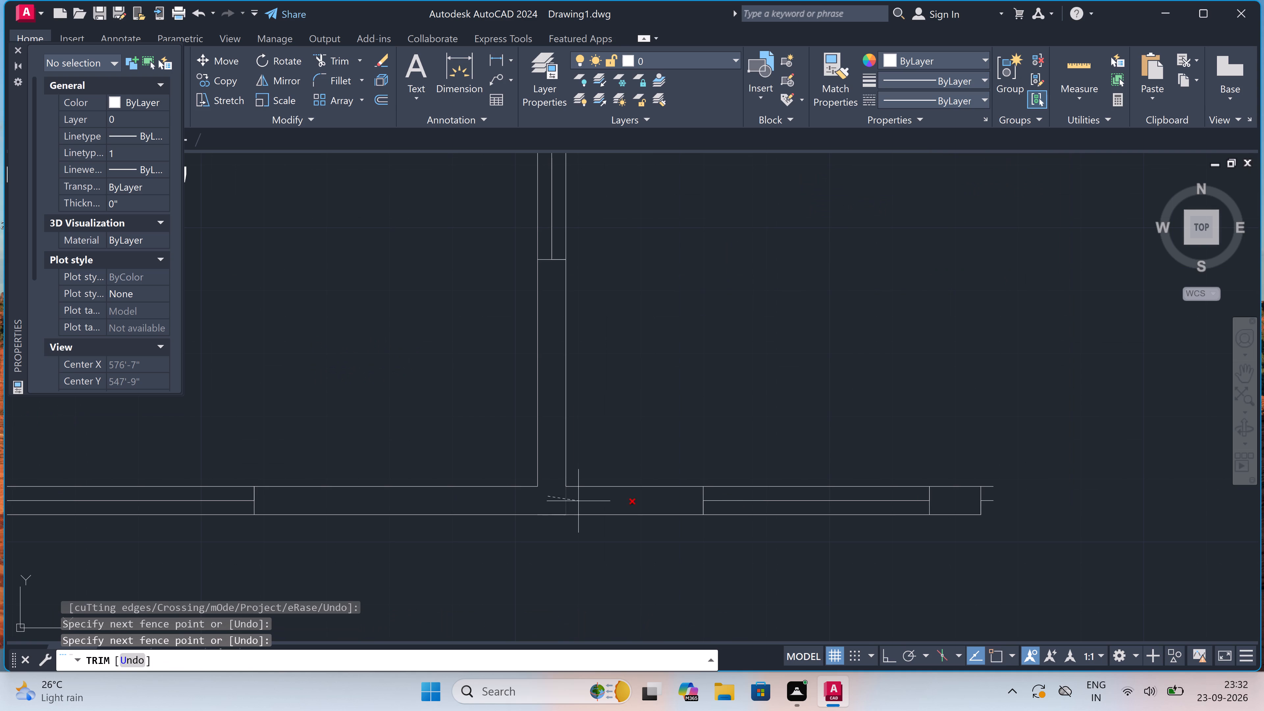
click(939, 508)
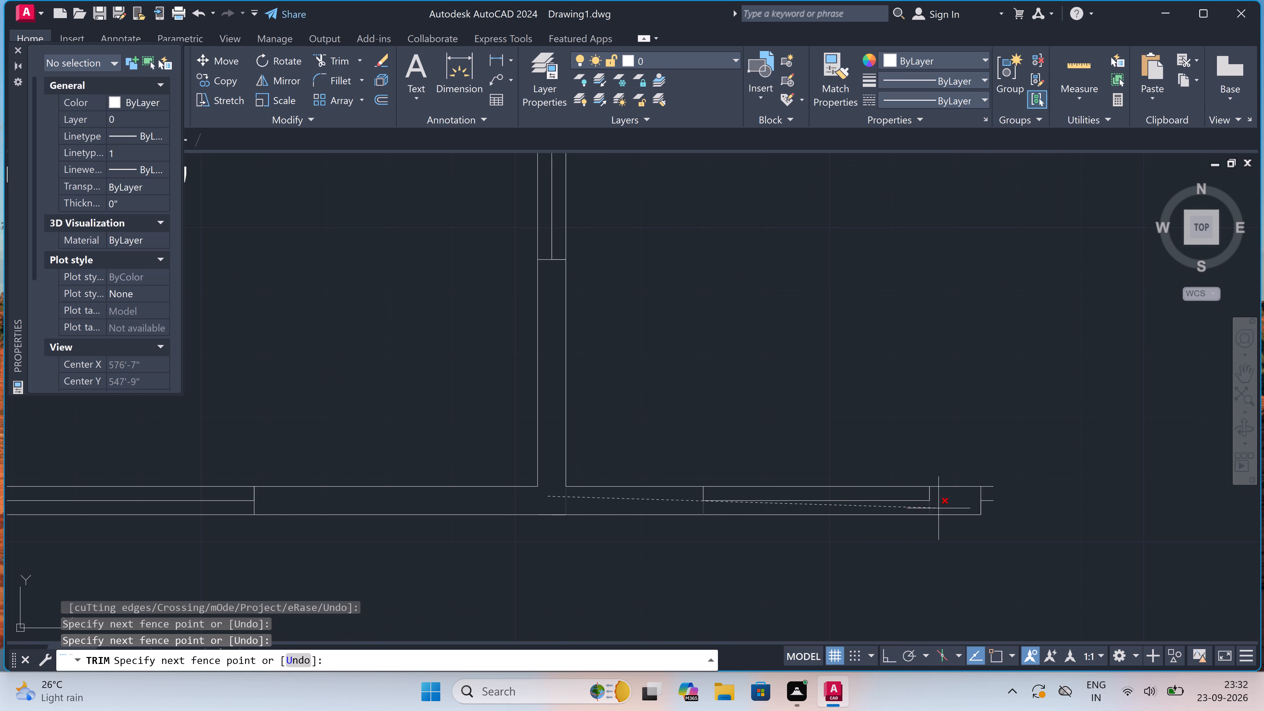
click(935, 503)
click(843, 497)
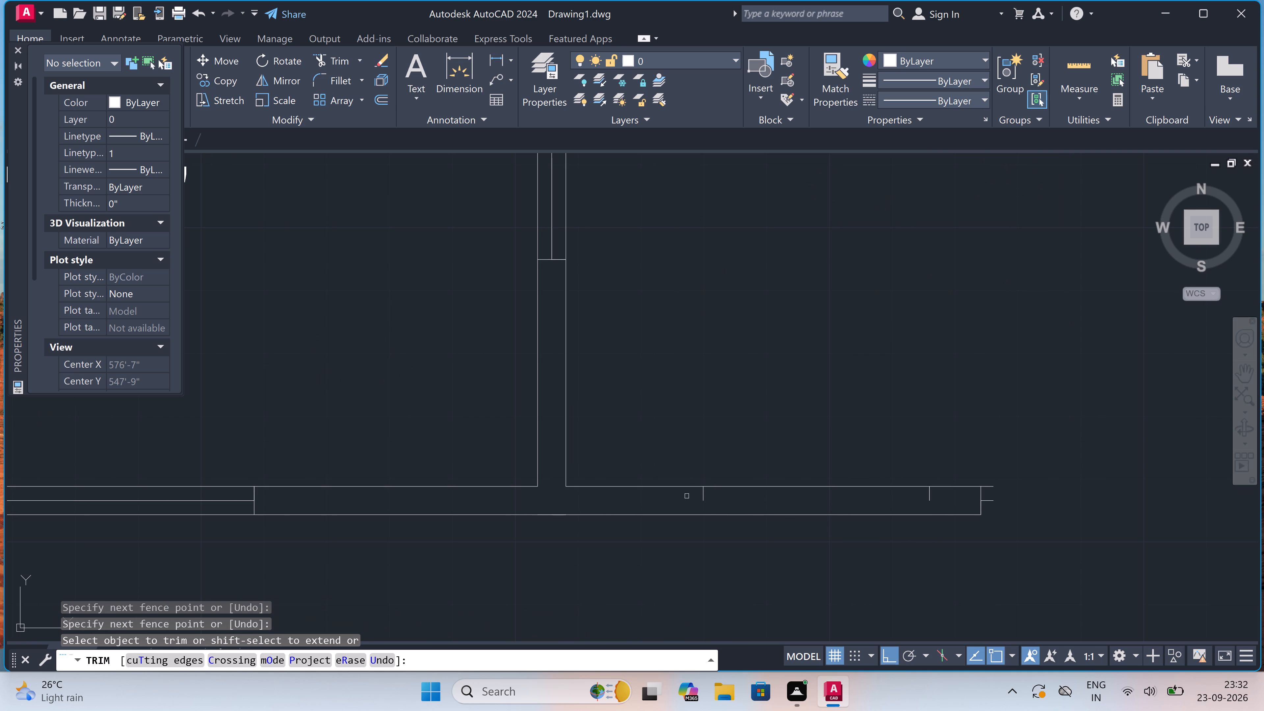
Trim the leftover window ends, the inner wall line and the end cap between the drawing room and the entrance opening.
drag(687, 496, 703, 497)
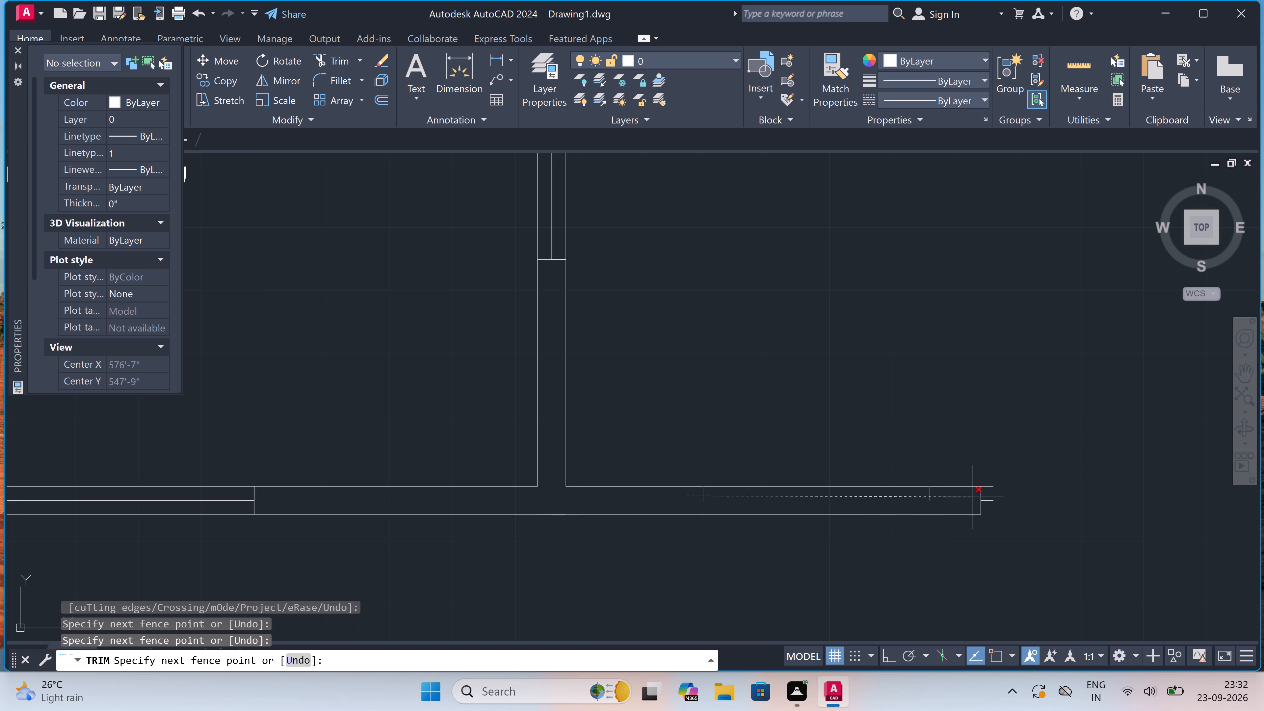
click(1001, 498)
click(982, 513)
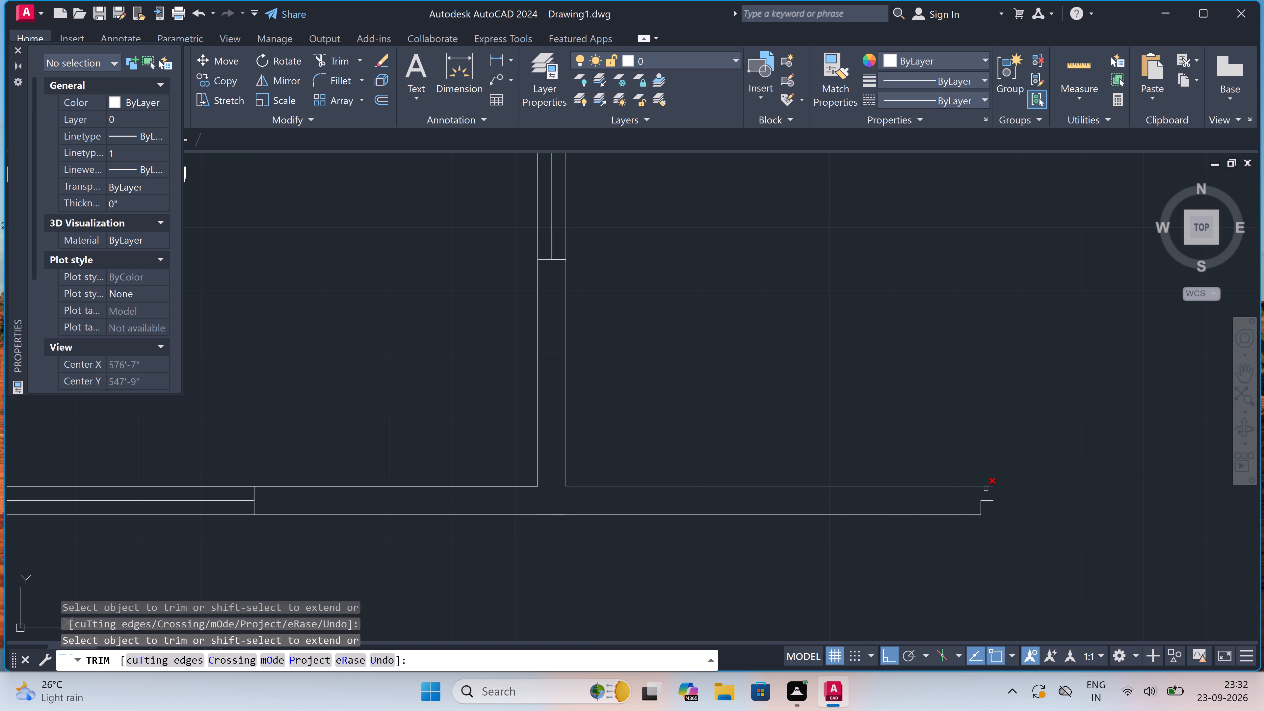
click(986, 488)
drag(988, 491, 991, 508)
click(989, 514)
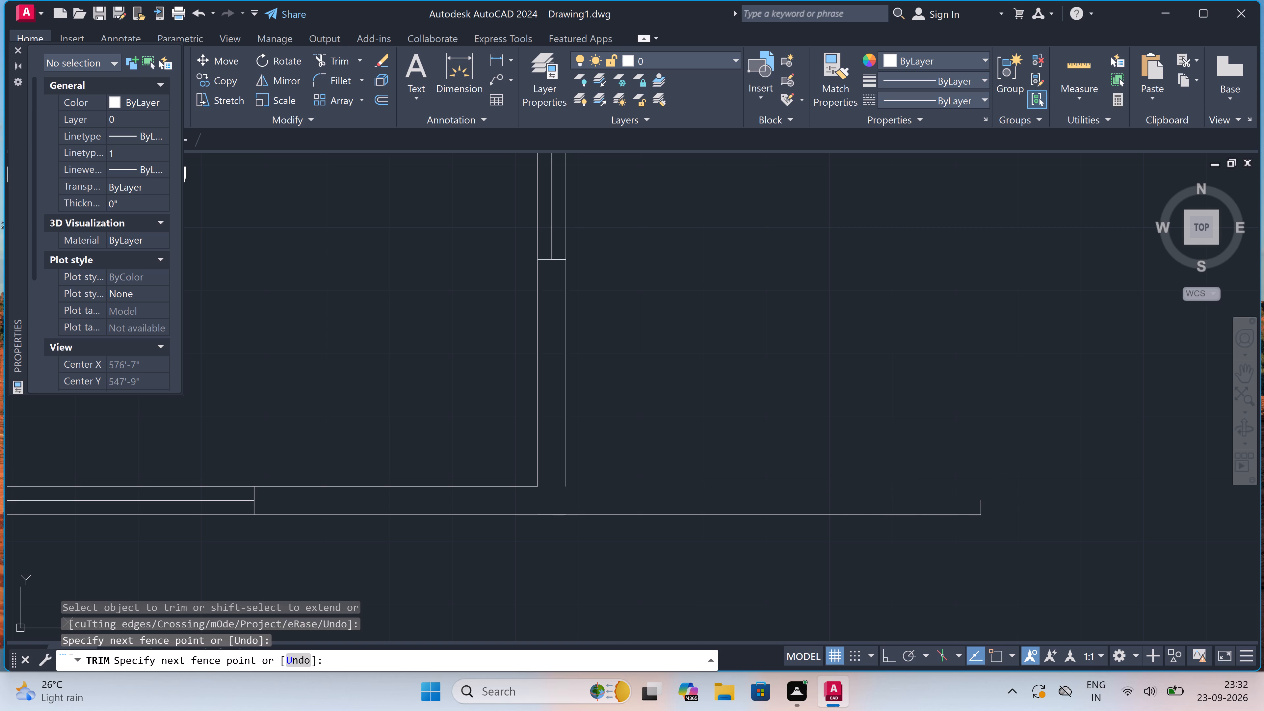
click(983, 508)
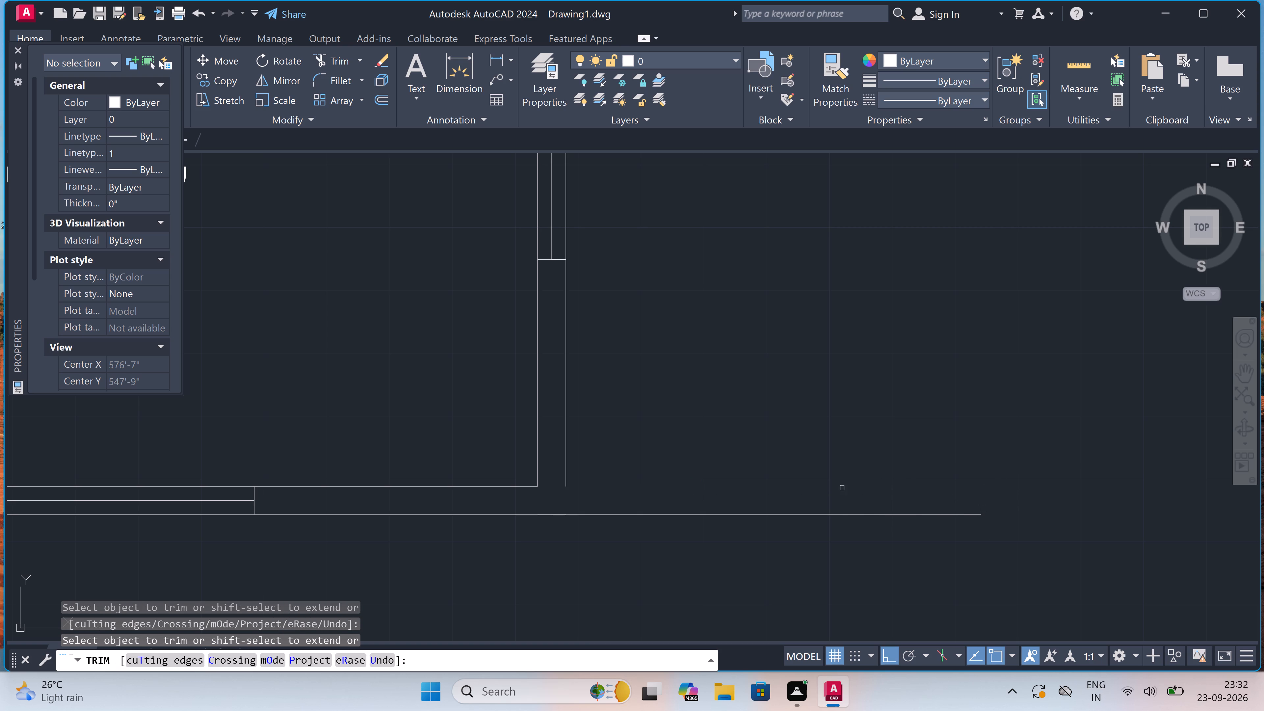
Trim the door jamb stubs and the wall's end cap on the store side of the entrance opening.
scroll(841, 488, down, 5)
scroll(862, 486, up, 3)
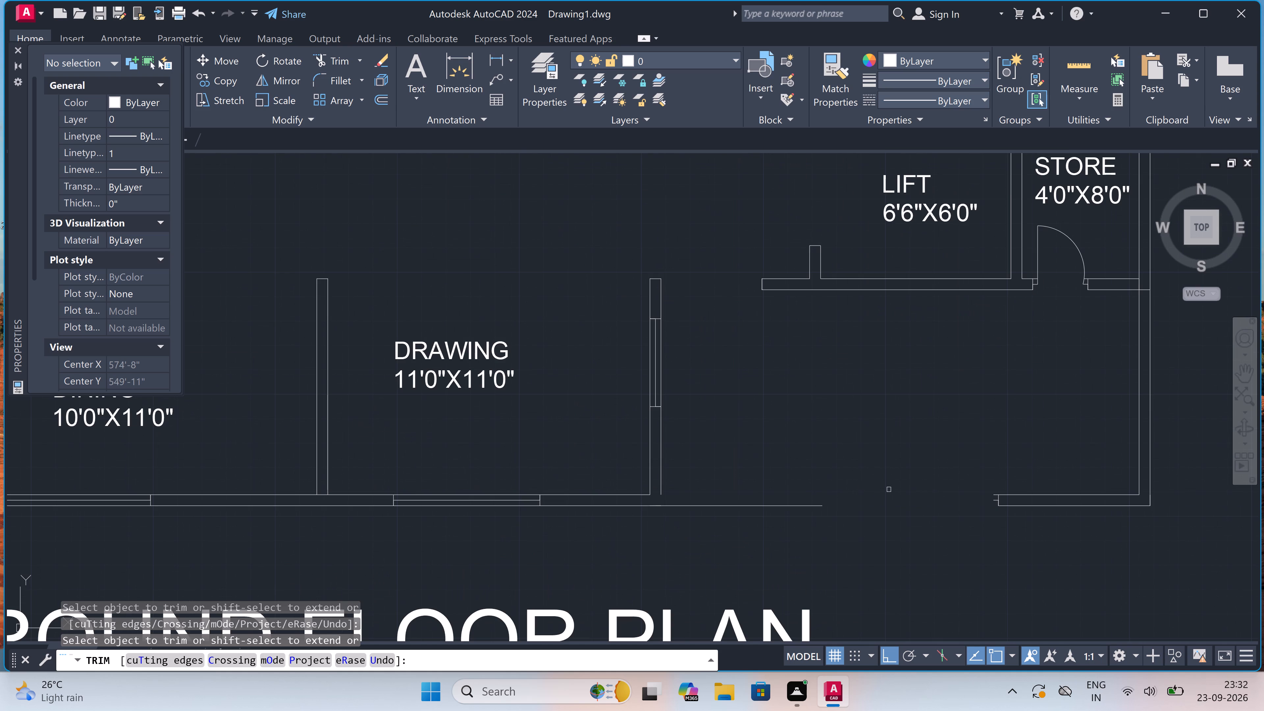
scroll(992, 500, up, 3)
click(1004, 499)
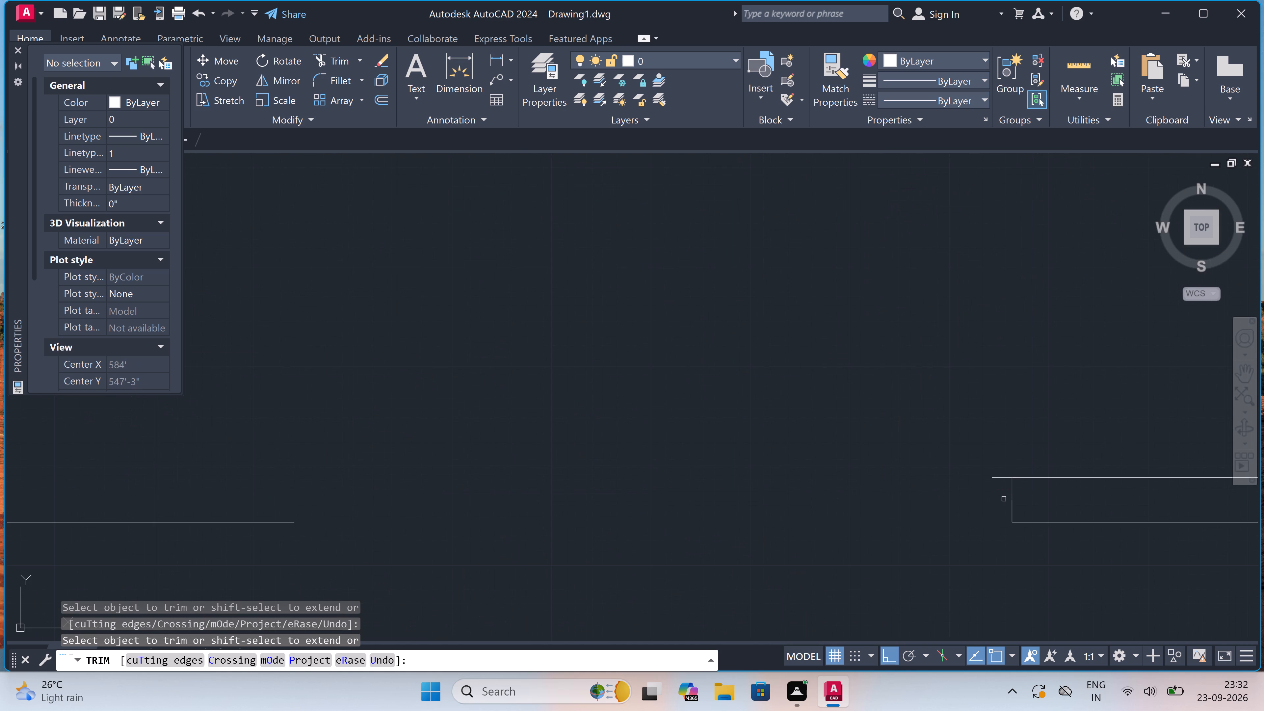
click(1011, 498)
click(1010, 496)
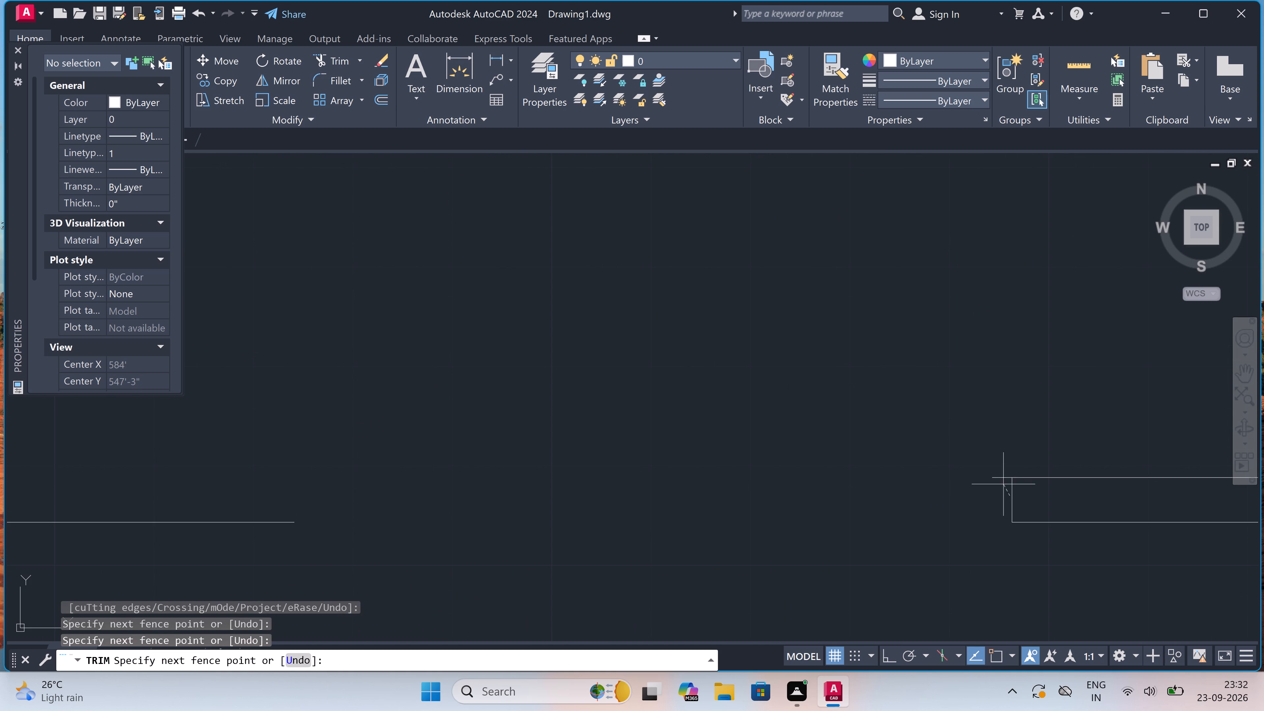
click(1003, 484)
click(999, 478)
drag(1026, 499, 1016, 499)
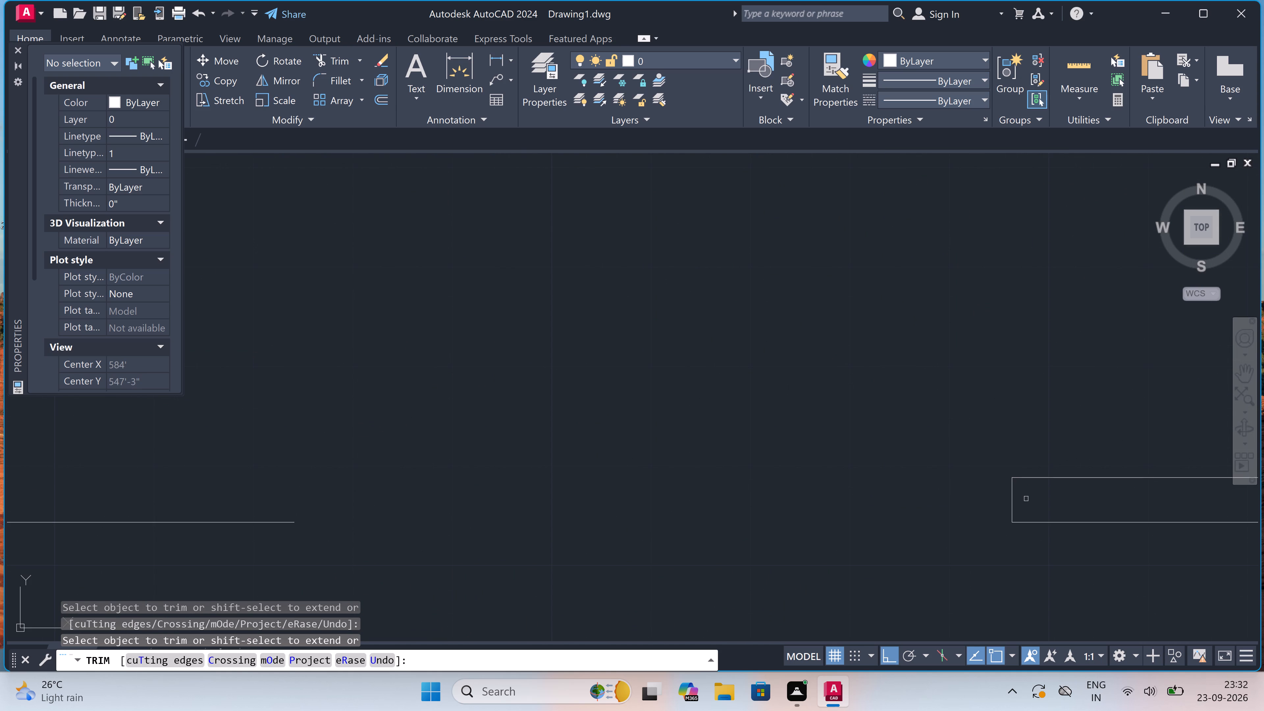
click(991, 500)
scroll(886, 465, down, 3)
scroll(772, 461, down, 1)
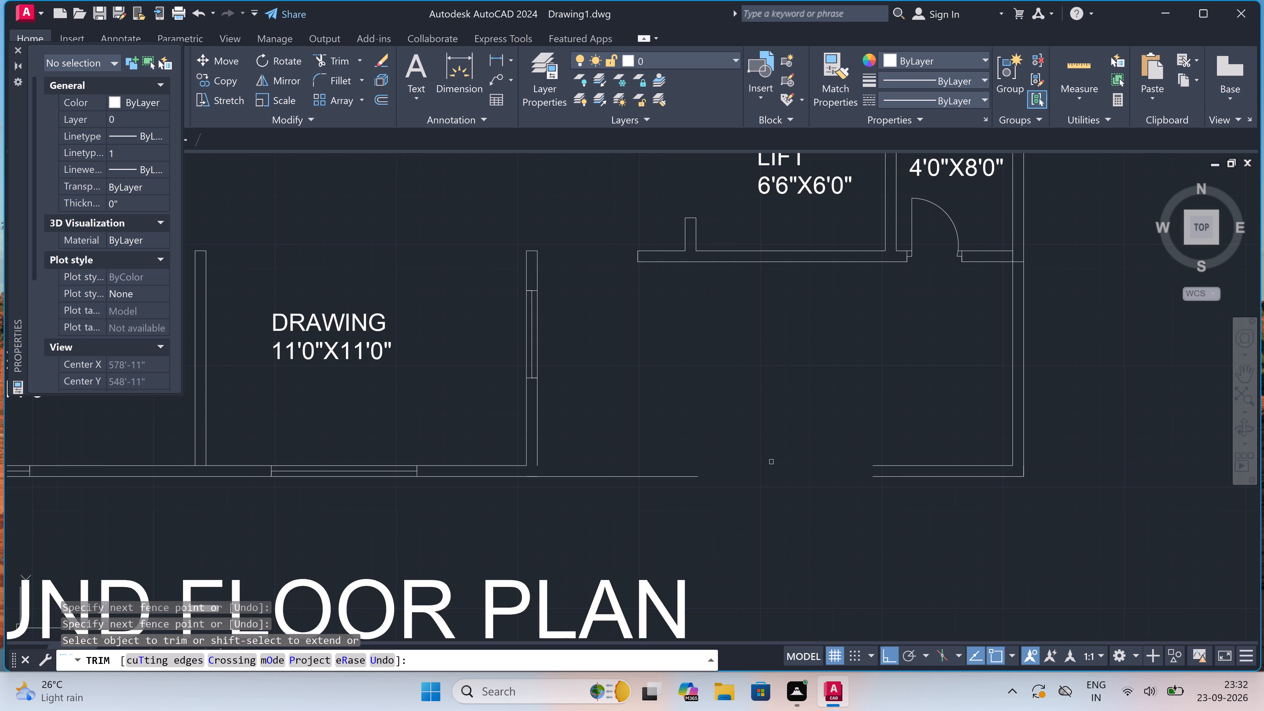
scroll(738, 468, up, 2)
key(Escape)
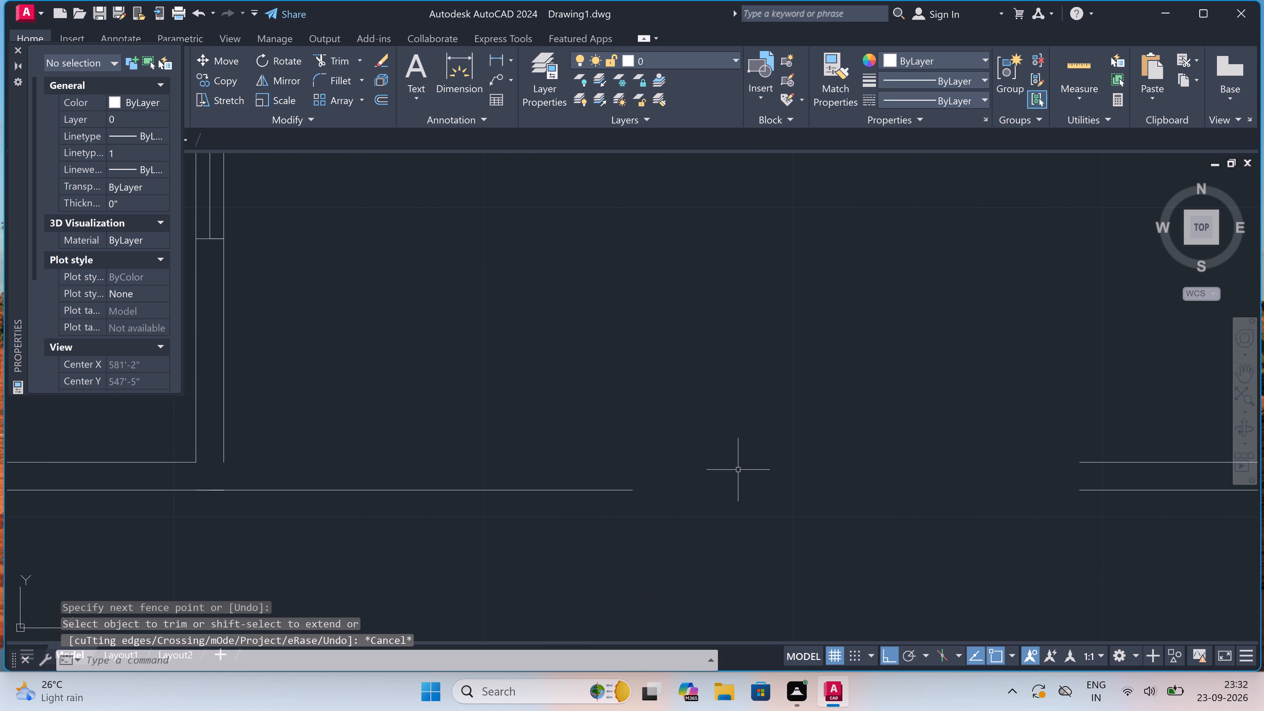
Draw a horizontal line across the entrance opening joining the ends of the bottom wall's outer face.
key(l)
key(space)
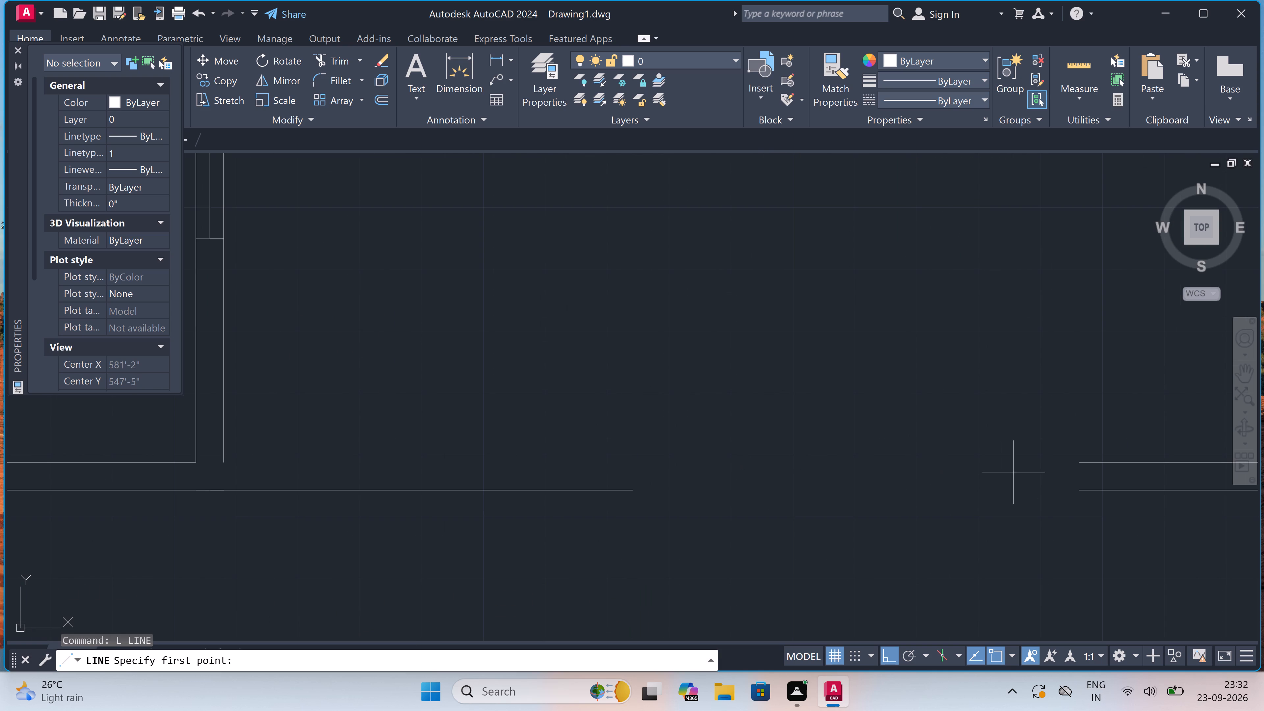
drag(1080, 492, 1071, 492)
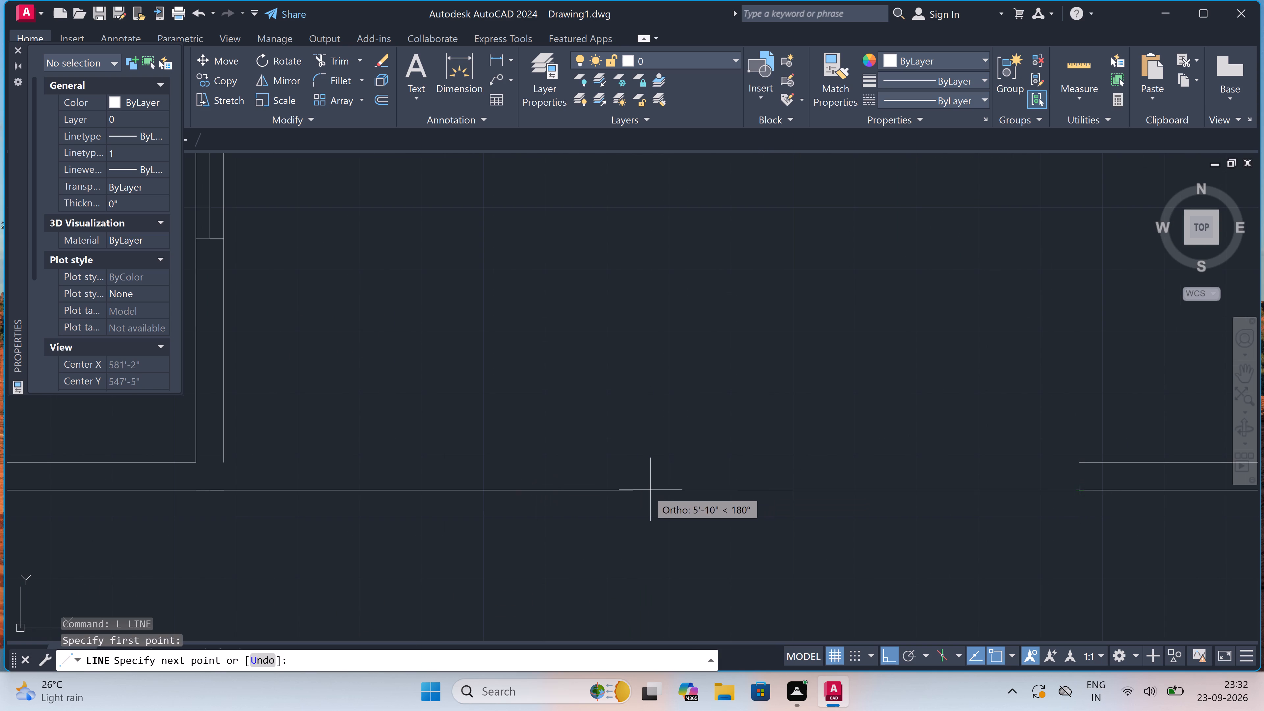
click(635, 492)
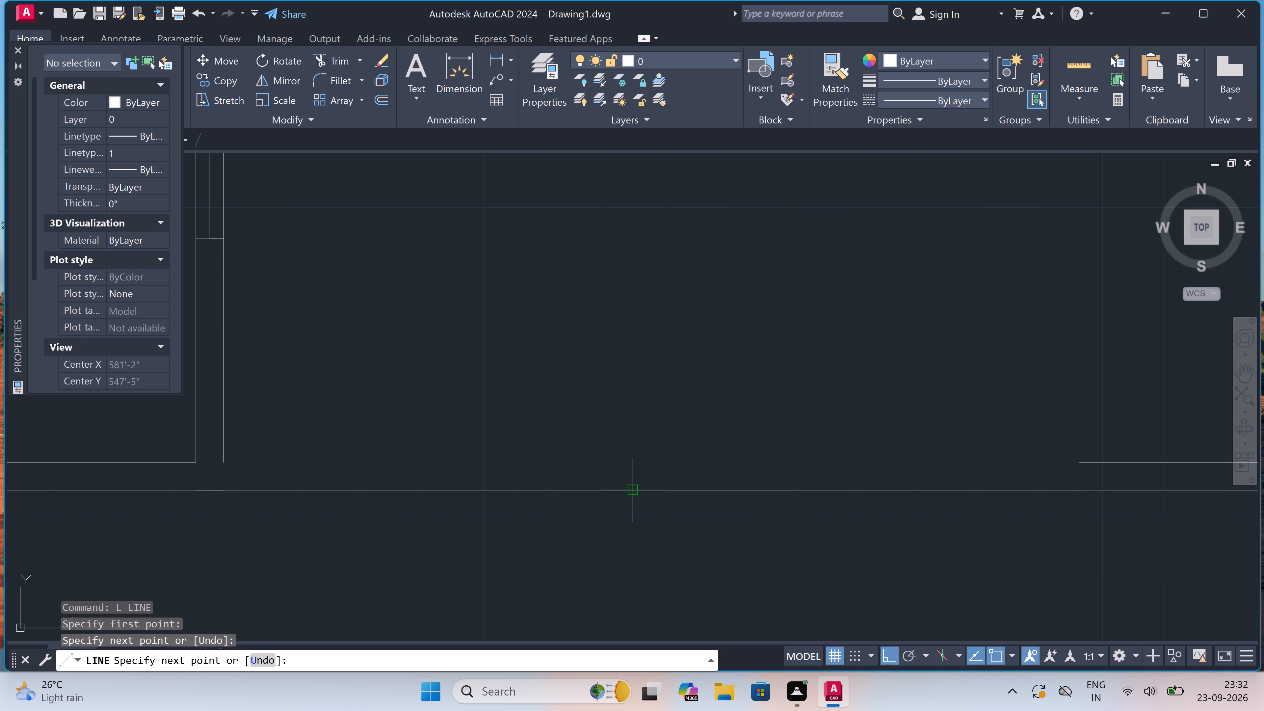
key(Escape)
Draw an inner-face line about 11'-6" long from the drawing room wall's lower corner to the existing inner wall line below the store.
key(space)
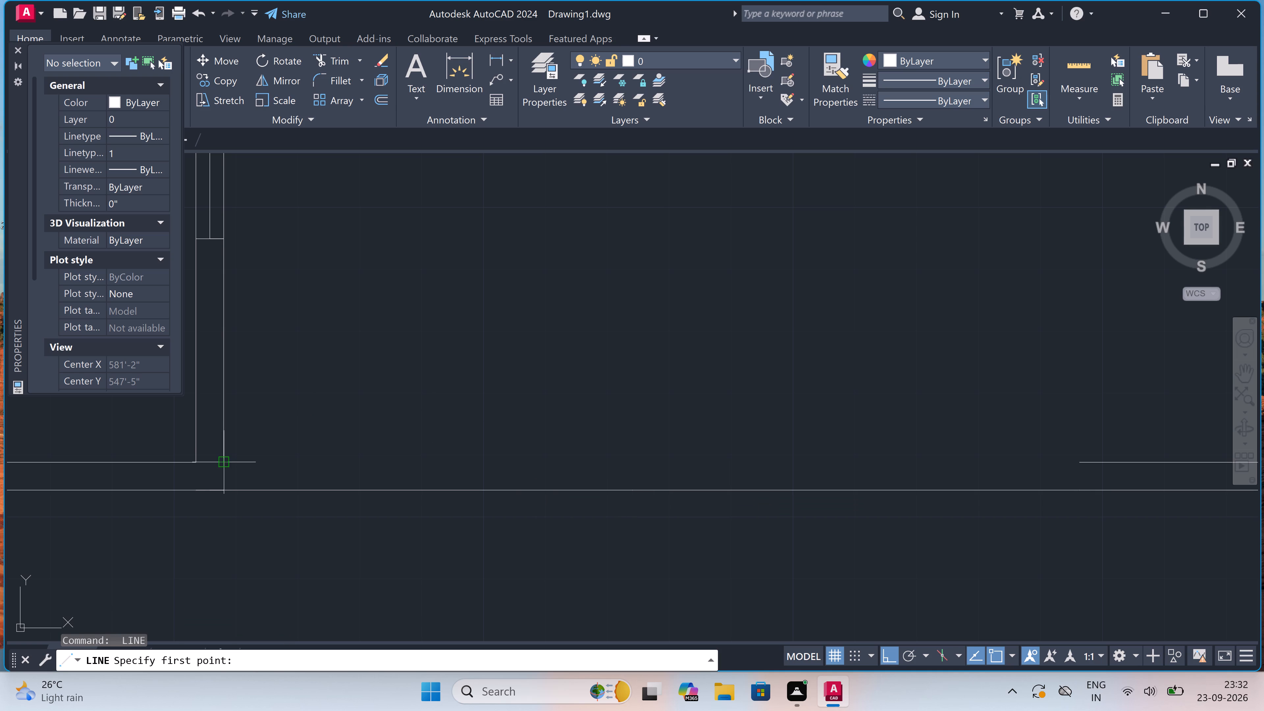
drag(226, 459, 235, 460)
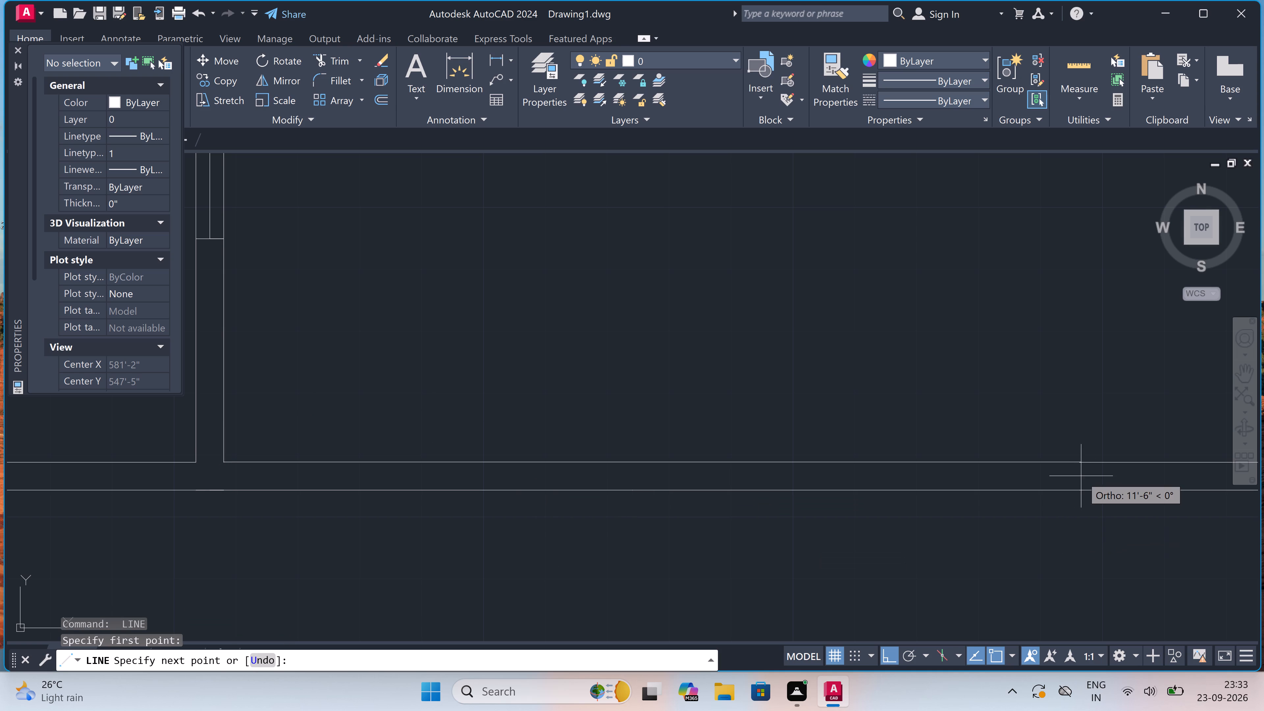
click(1080, 470)
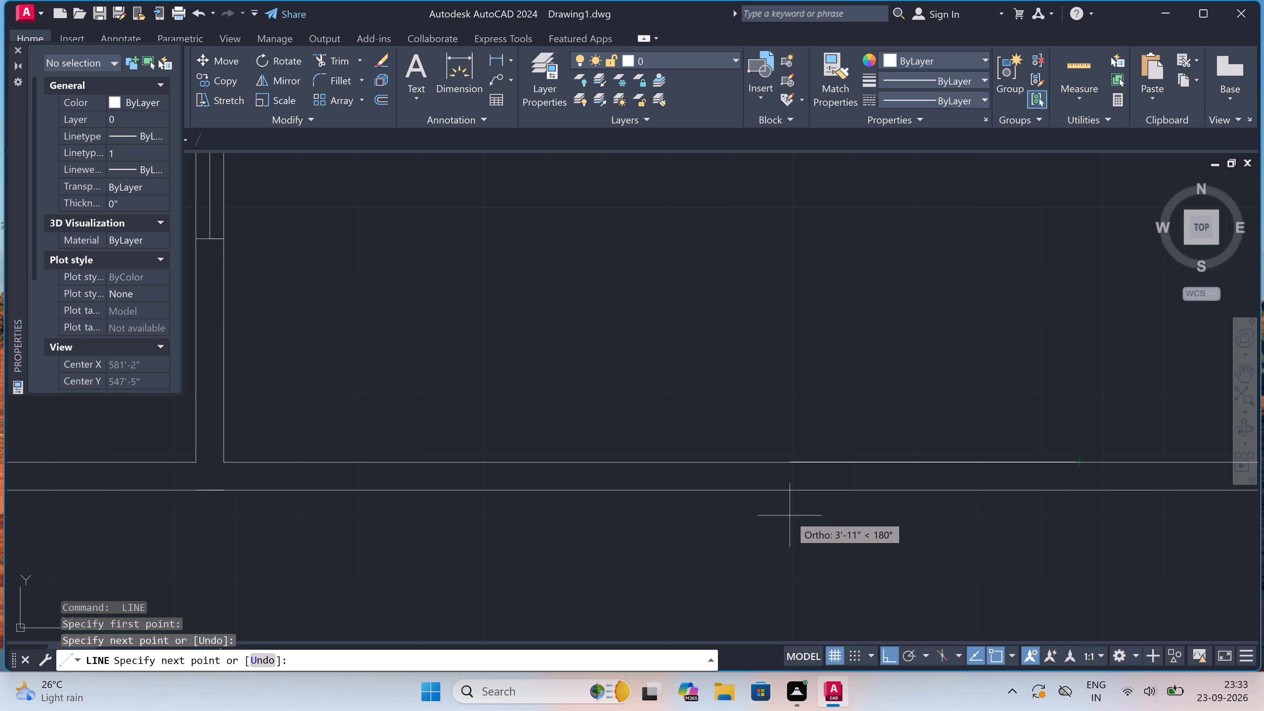
key(Escape)
scroll(729, 504, down, 4)
scroll(723, 489, up, 2)
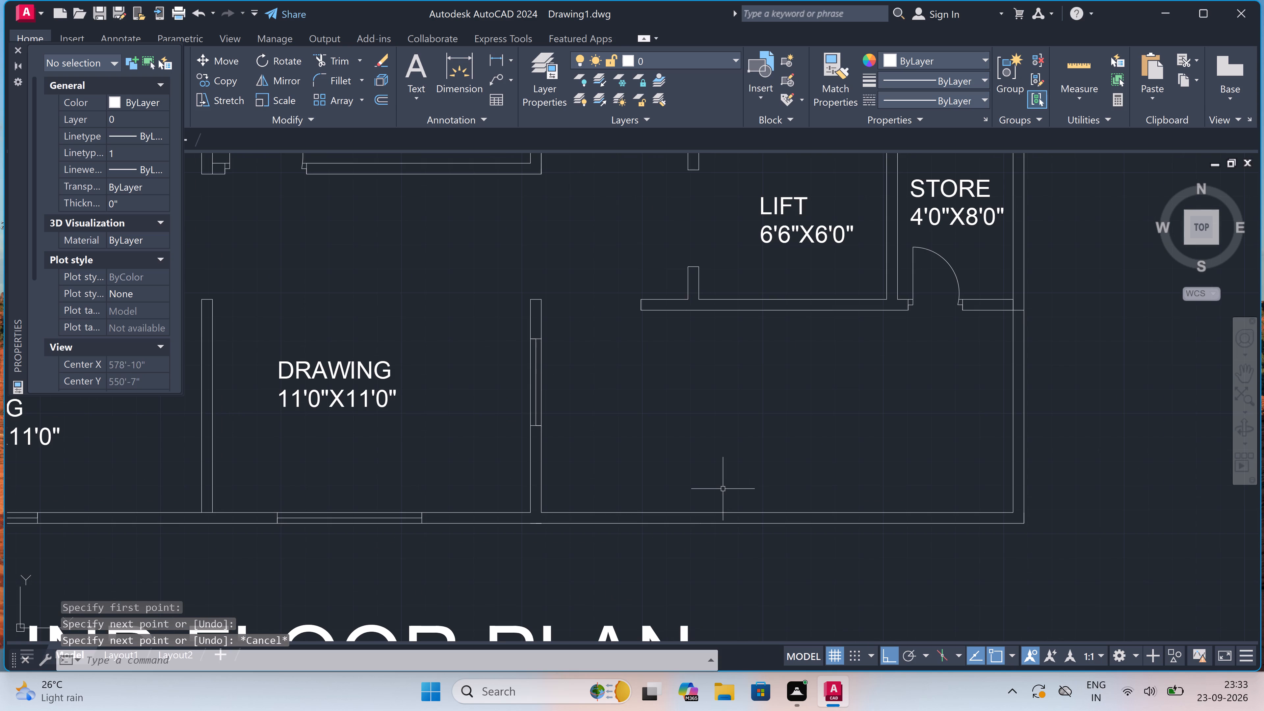
Change the STORE room label beside the lift to TOILET, keeping its 4'0"X8'0" size line.
scroll(724, 488, down, 2)
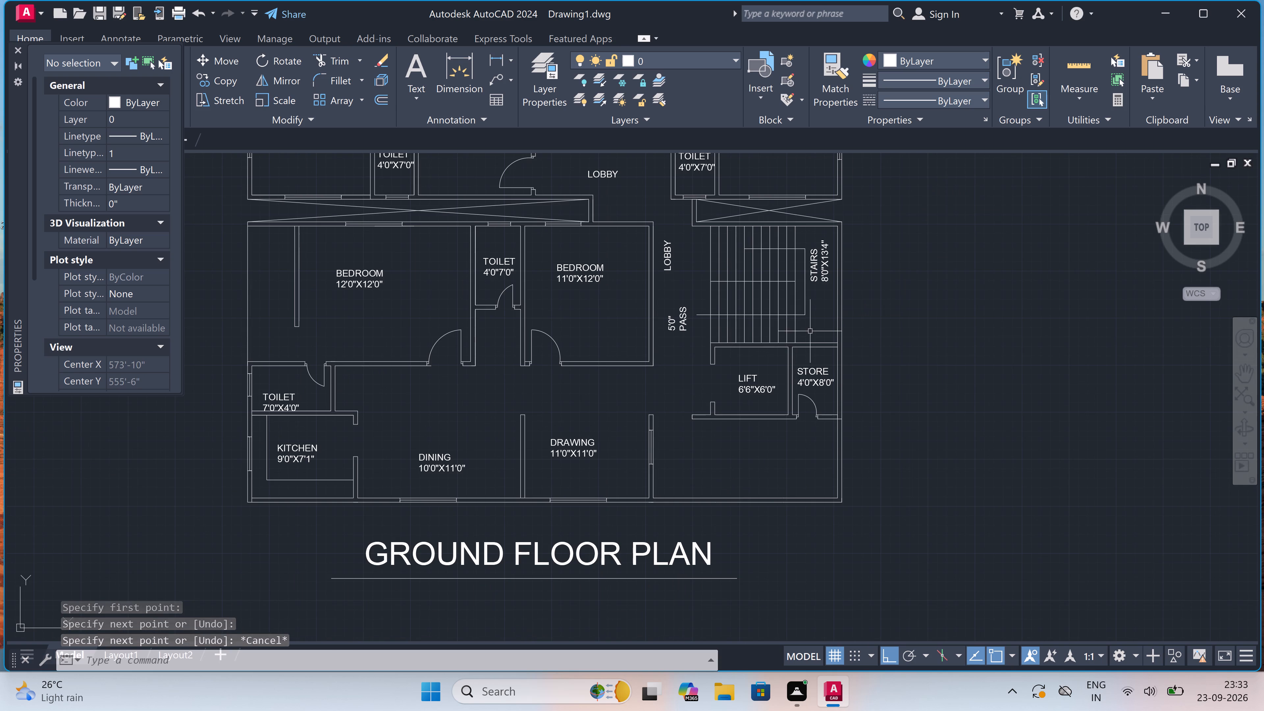
scroll(811, 353, up, 3)
double_click(798, 436)
click(779, 431)
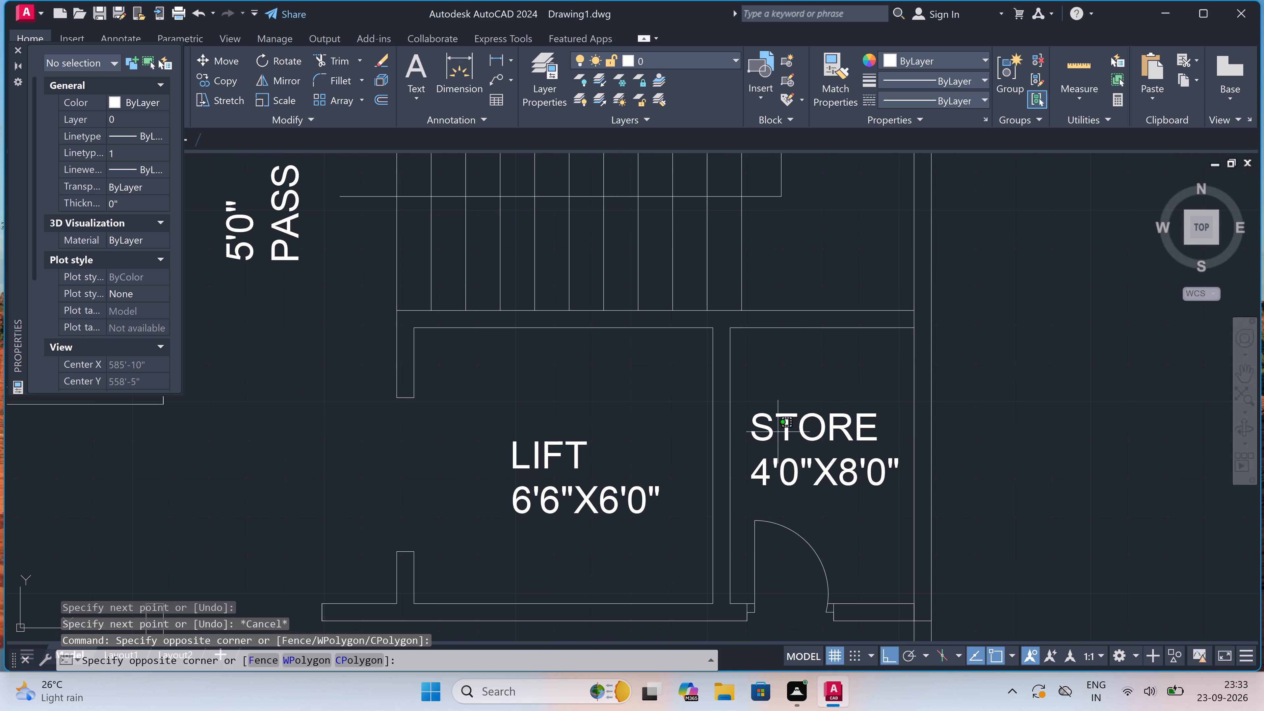
double_click(778, 432)
double_click(766, 427)
double_click(766, 427)
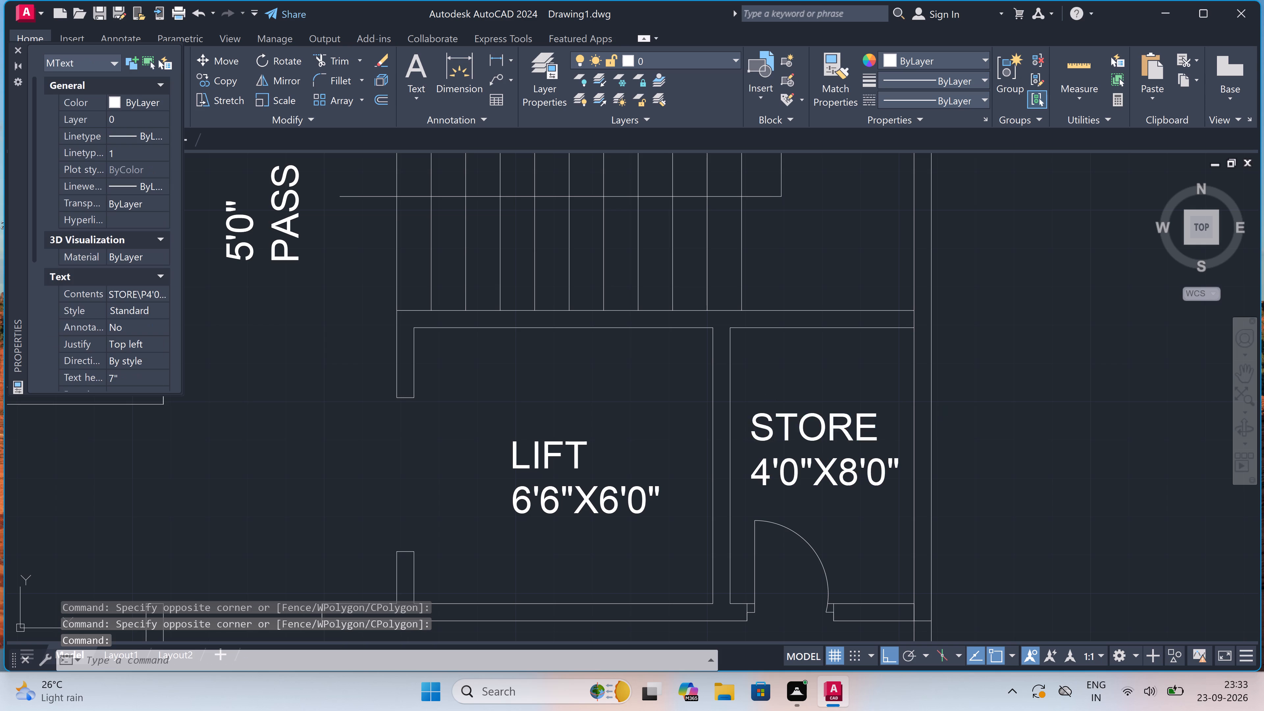
click(887, 422)
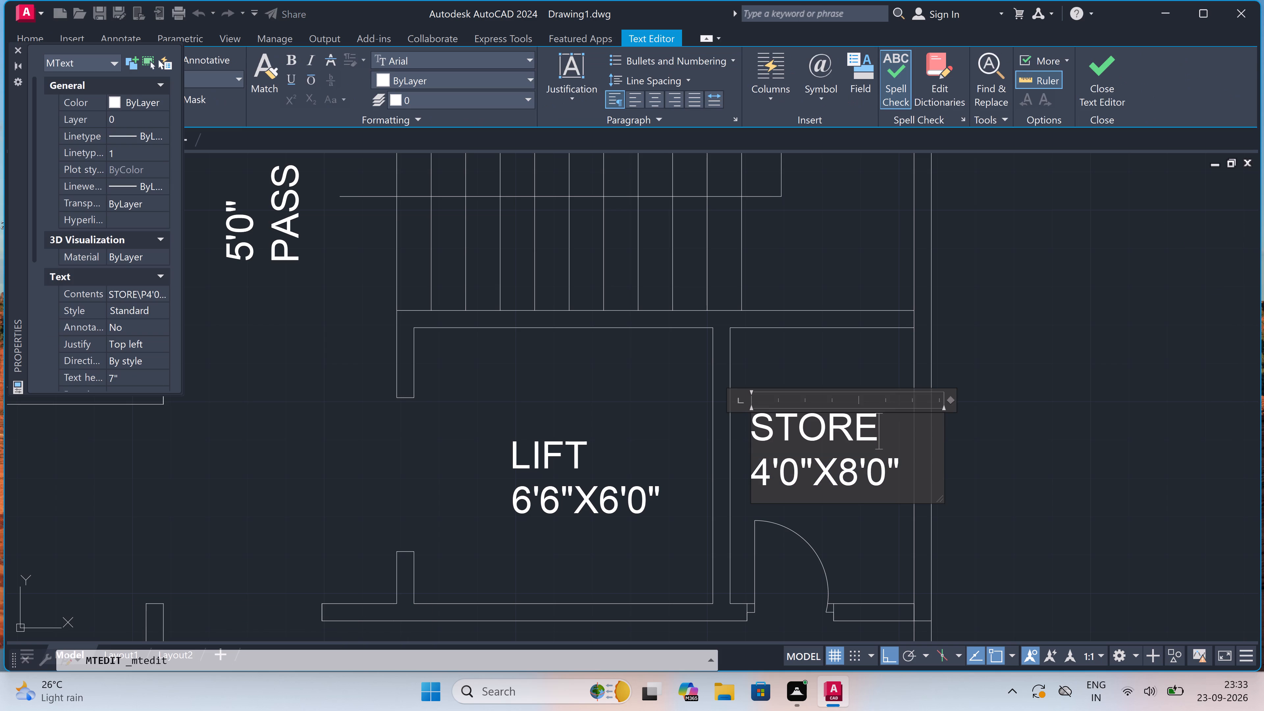
key(BackSpace)
key(BackSpace)
key(BackSpace)
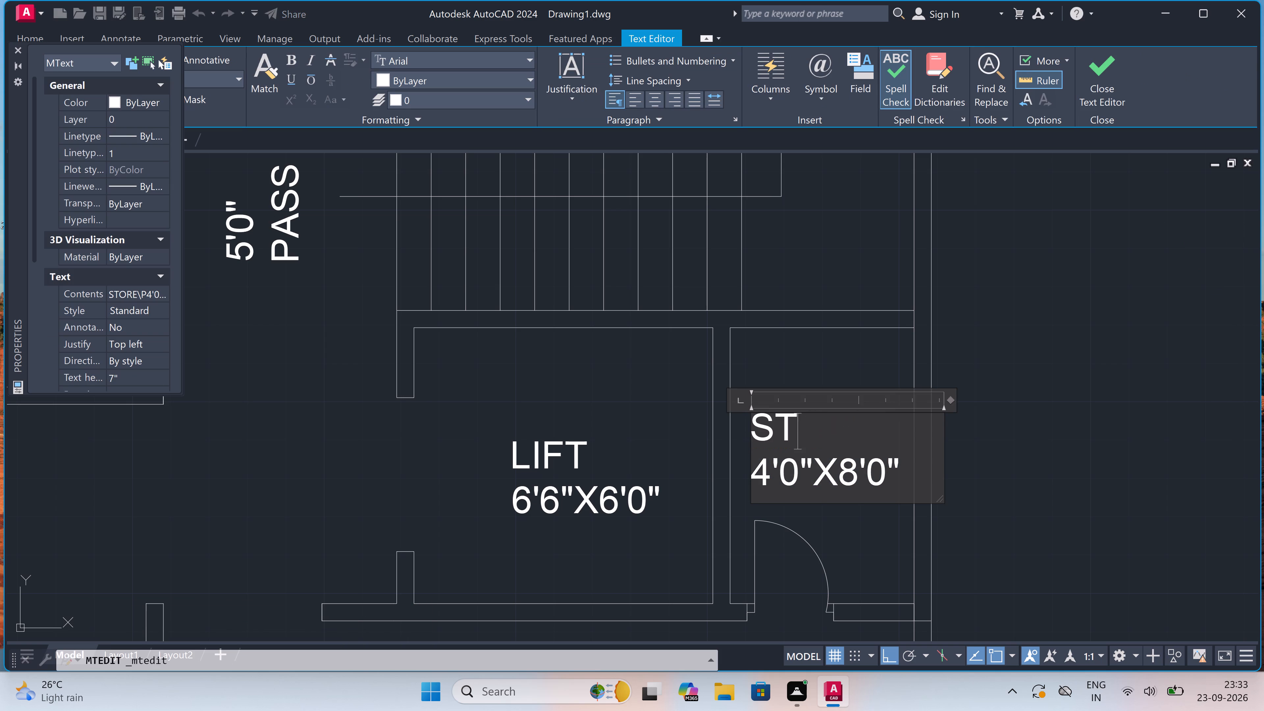
key(BackSpace)
key(BackSpace)
text(TOILET)
click(847, 363)
Draw a short 4.5" thick wall stub from the upper corner of the drawing room's window wall towards the lift wall.
scroll(847, 363, down, 5)
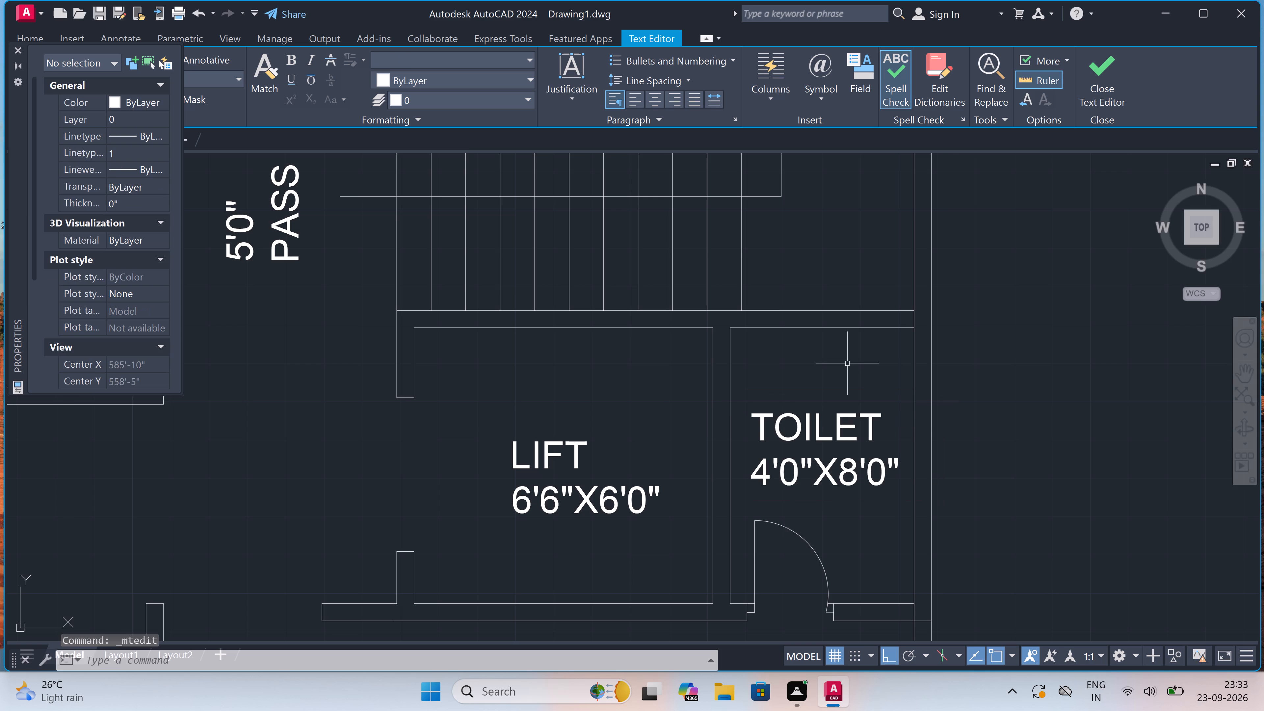
scroll(833, 377, down, 2)
scroll(807, 397, up, 3)
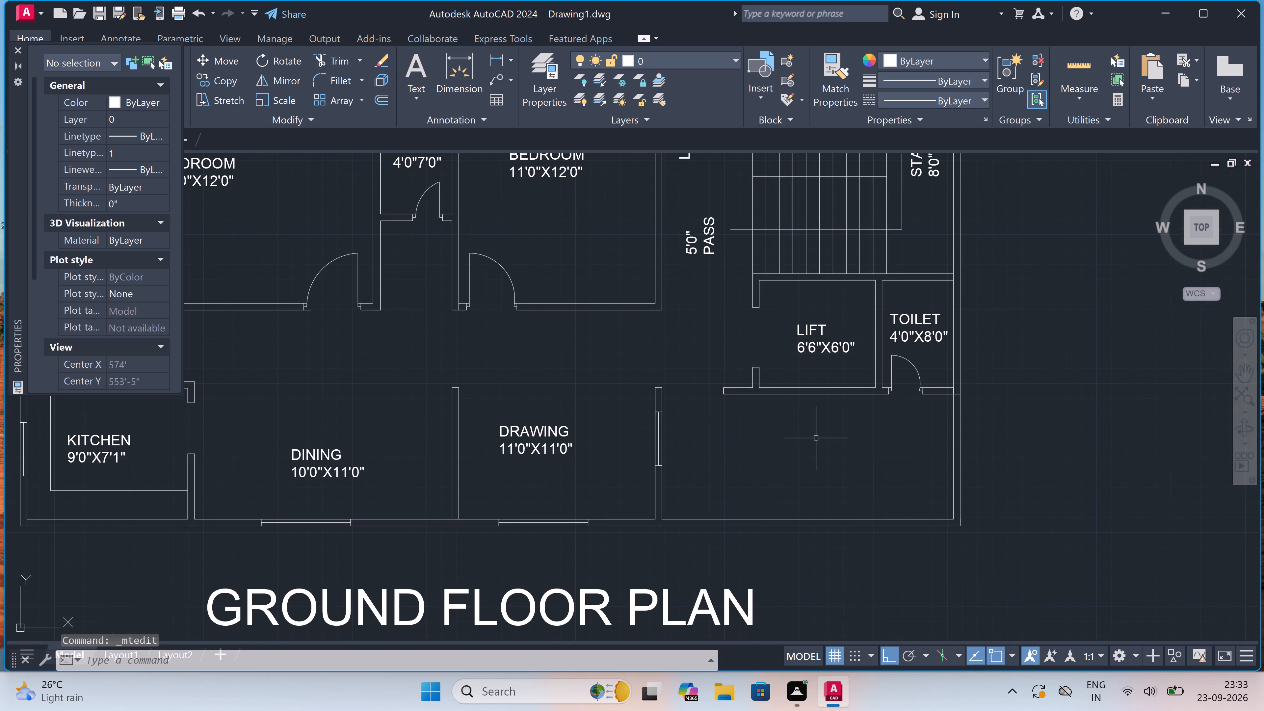
scroll(709, 400, up, 1)
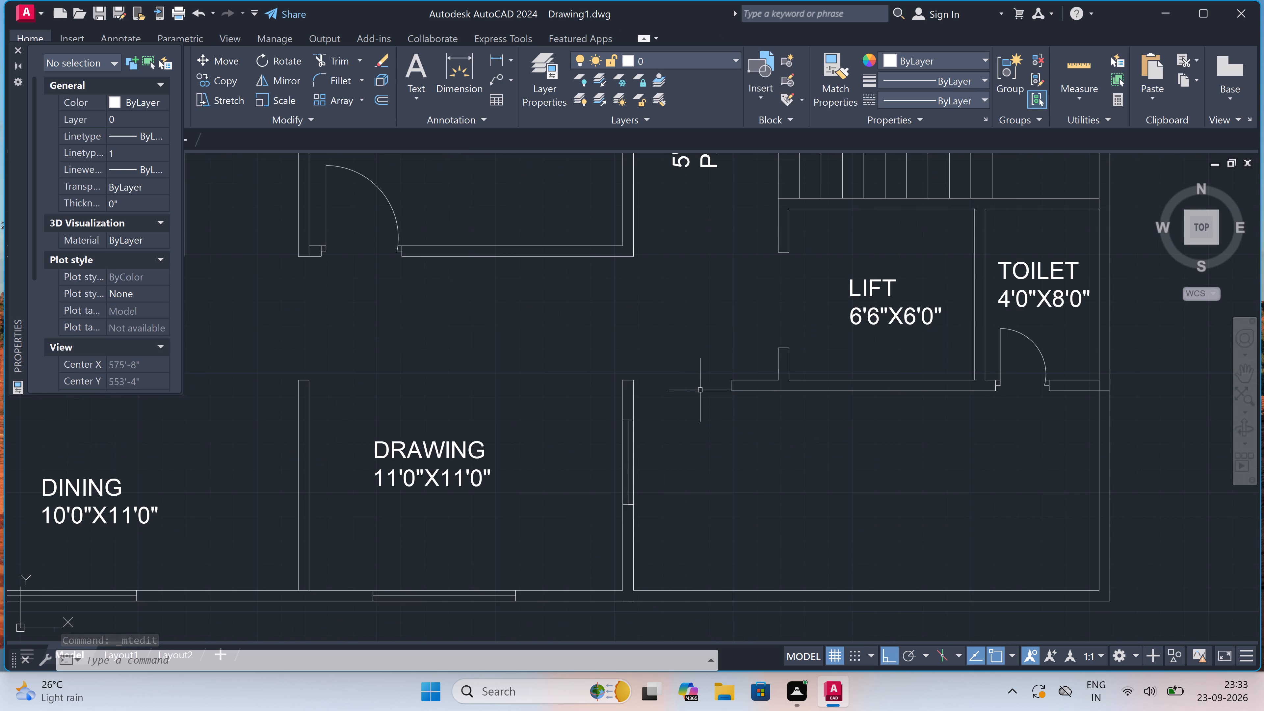
scroll(700, 387, up, 3)
key(l)
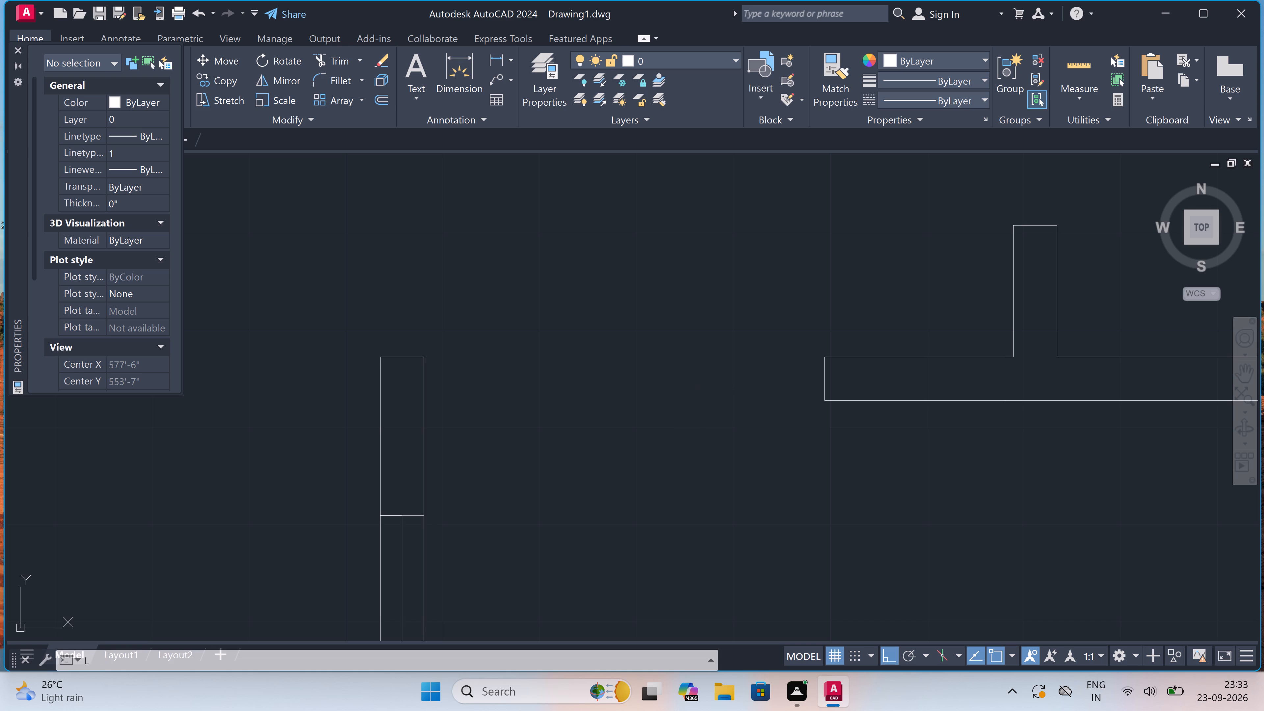
key(space)
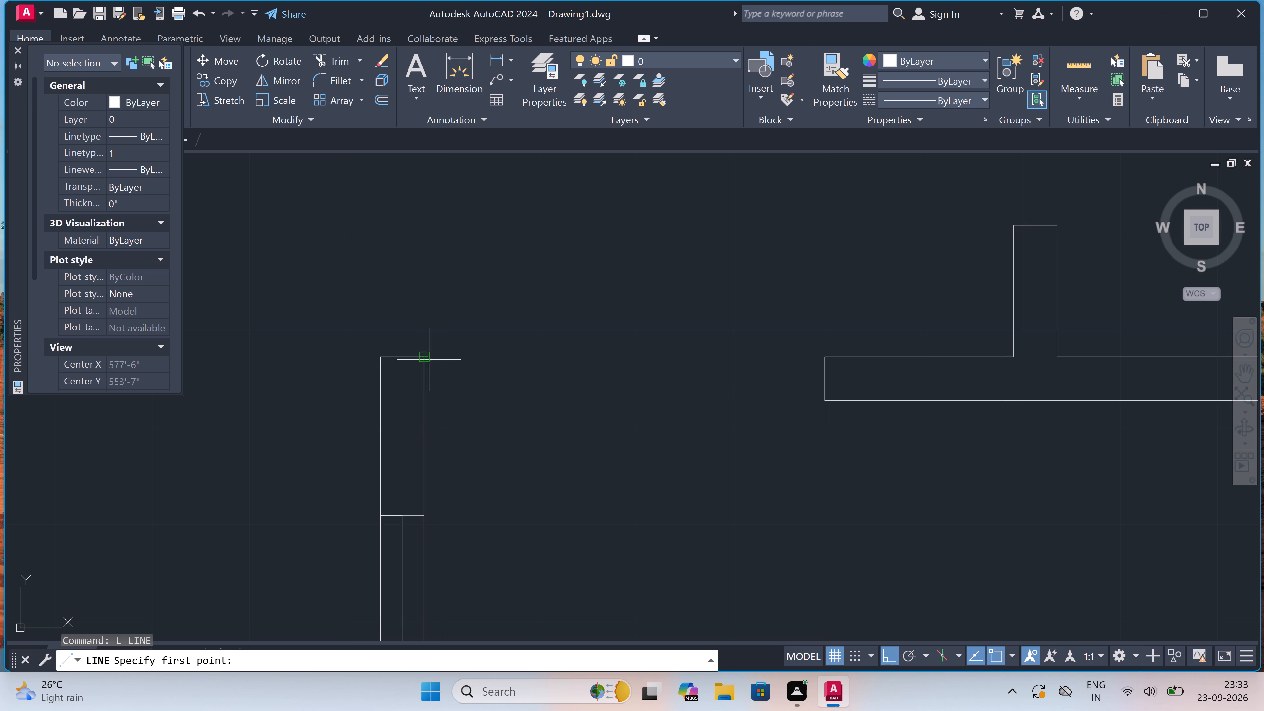
click(429, 359)
click(496, 362)
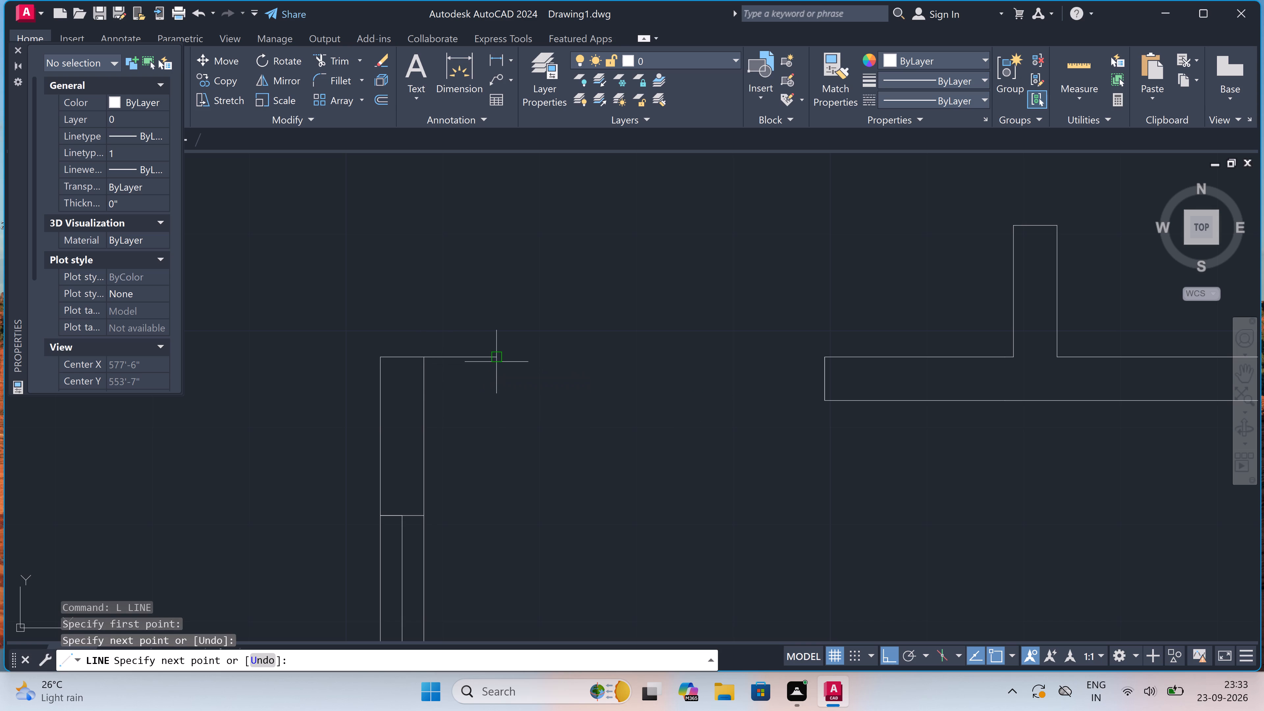
text(4/)
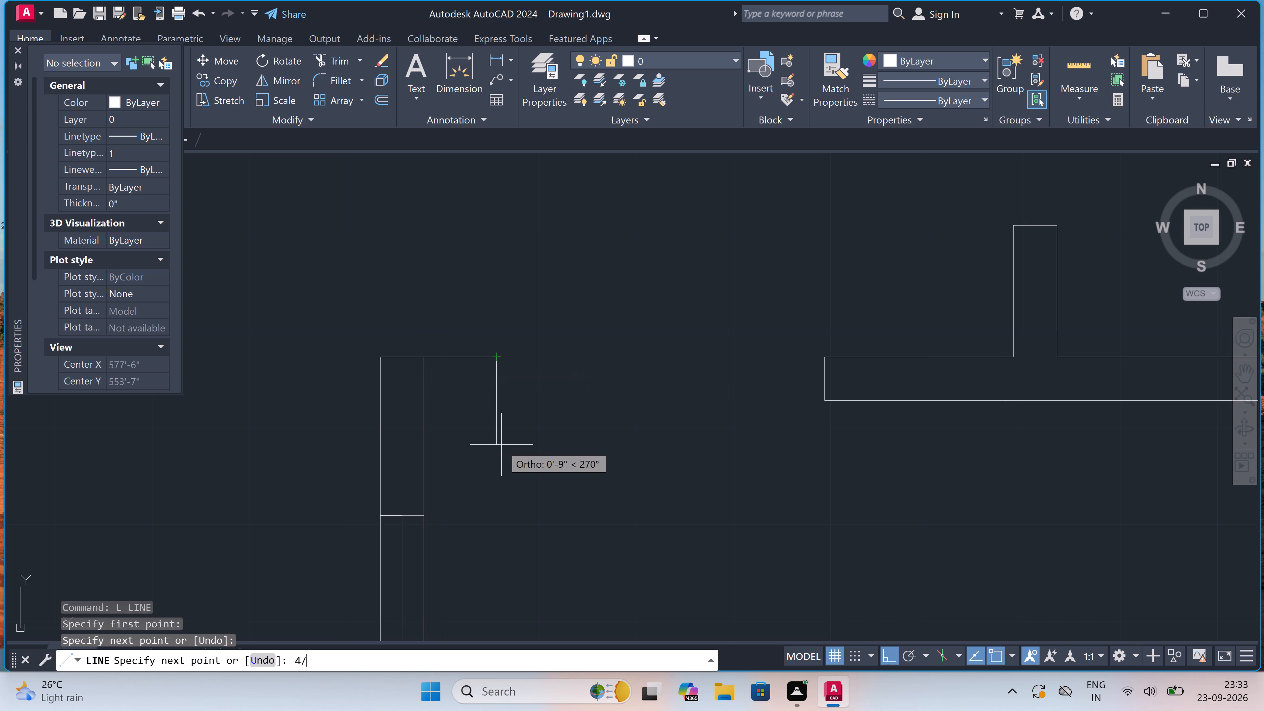
key(BackSpace)
text(.5")
key(space)
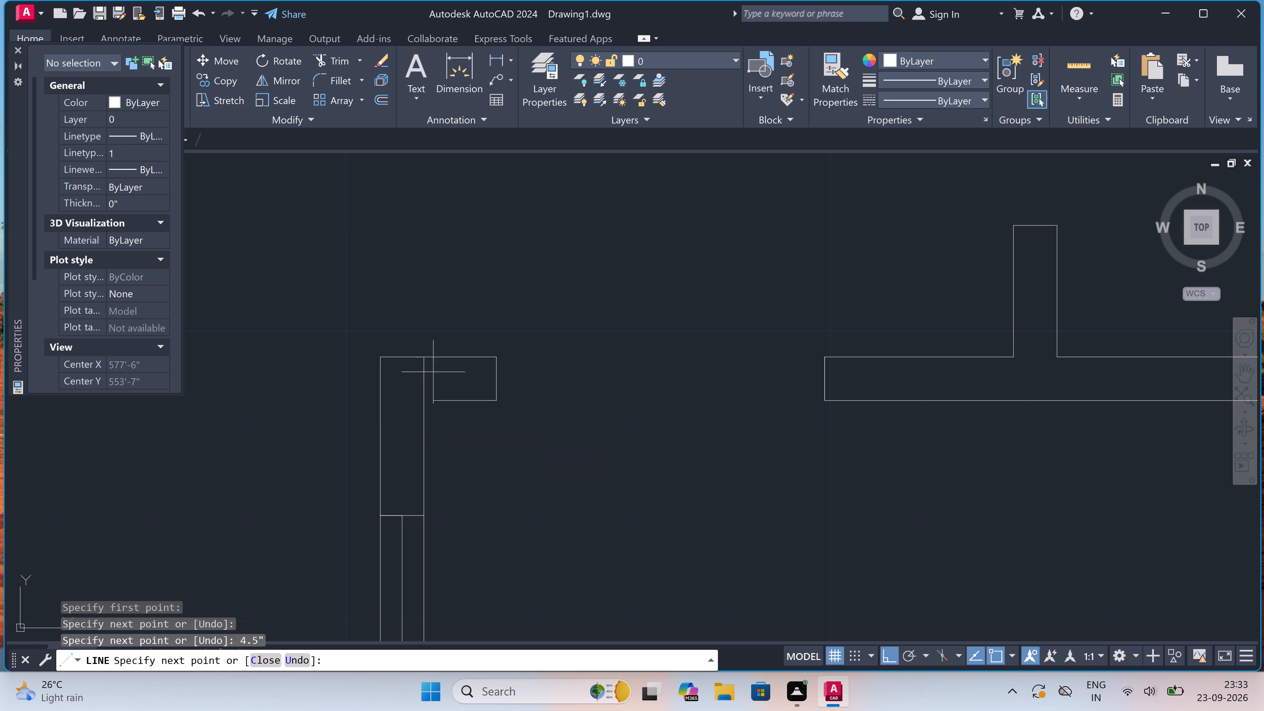
click(425, 400)
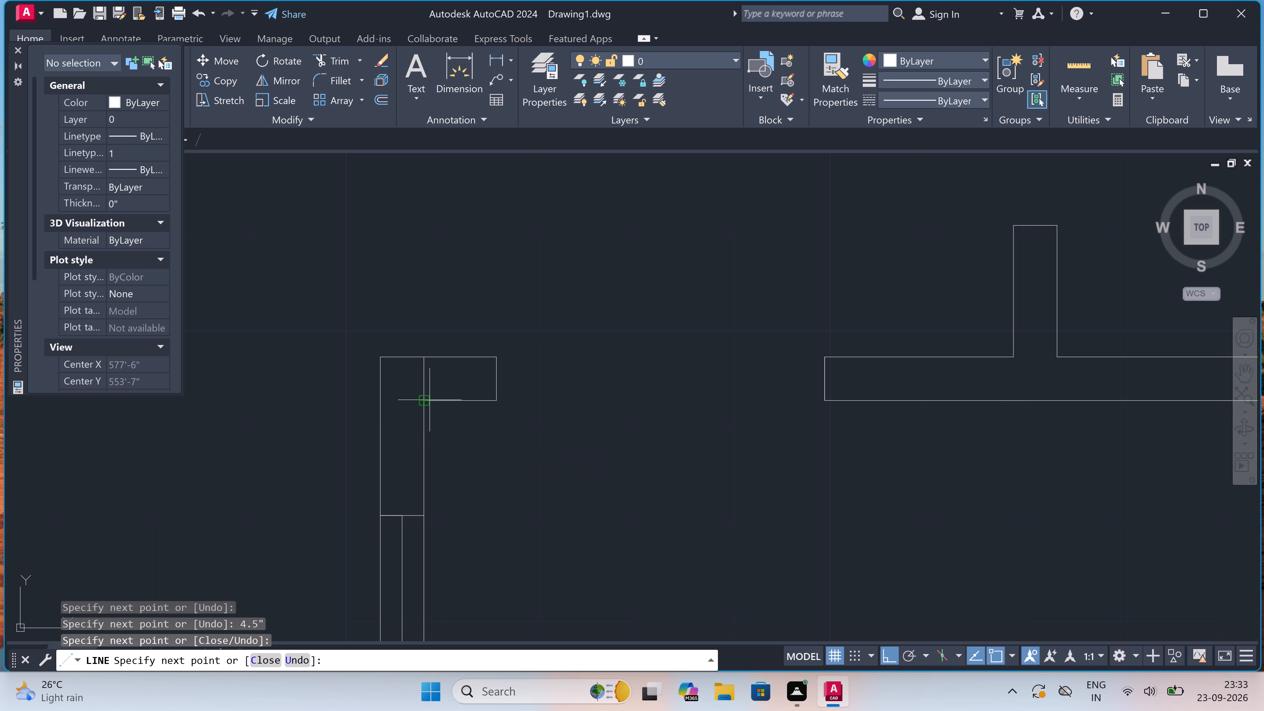
key(Escape)
Trim the wall line separating the new stub from the drawing room's window wall.
key(t)
key(r)
key(space)
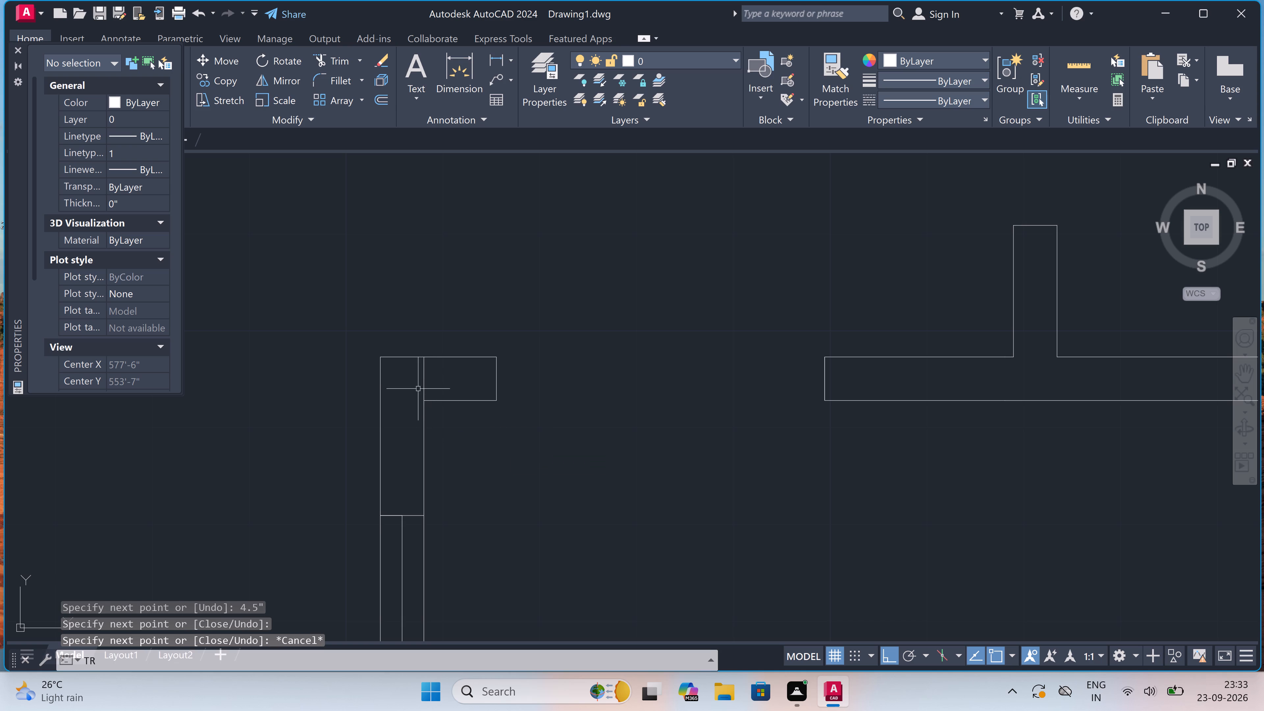
drag(414, 379, 436, 379)
click(437, 379)
key(Escape)
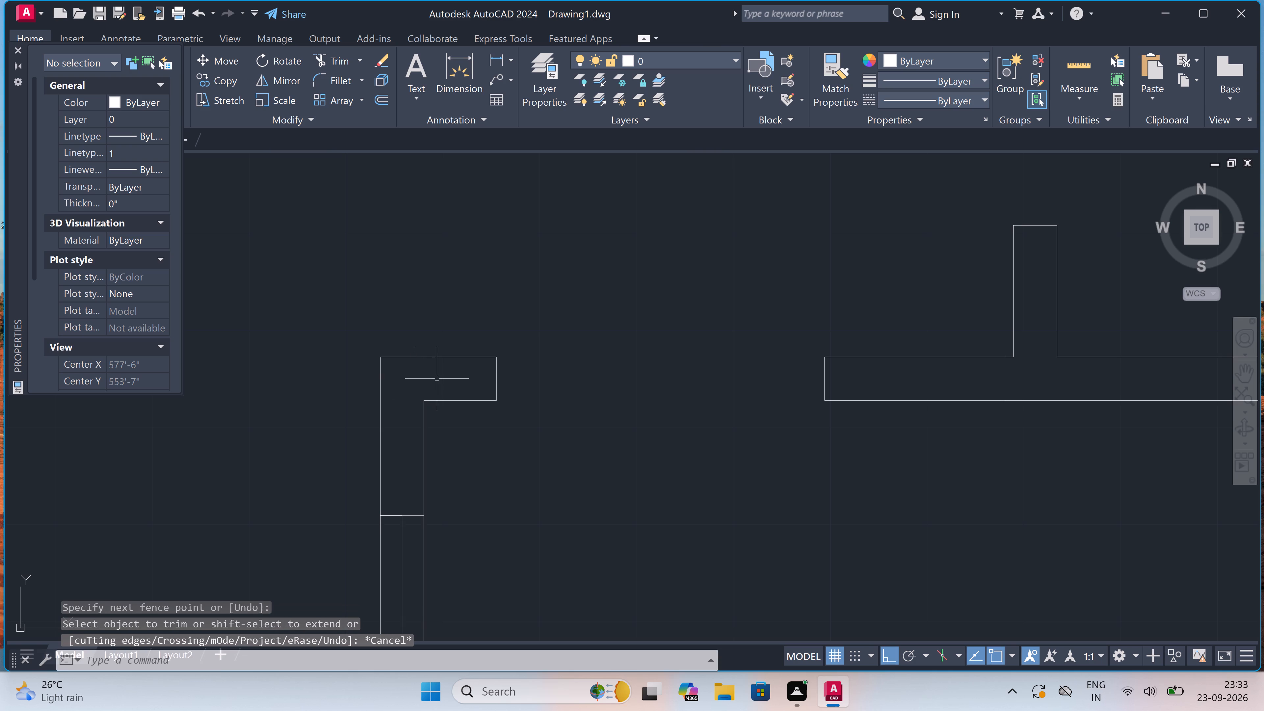
Draw a 2" door jamb line from the middle of the stub's end and a 3' door leaf downward from it.
text(L)
key(space)
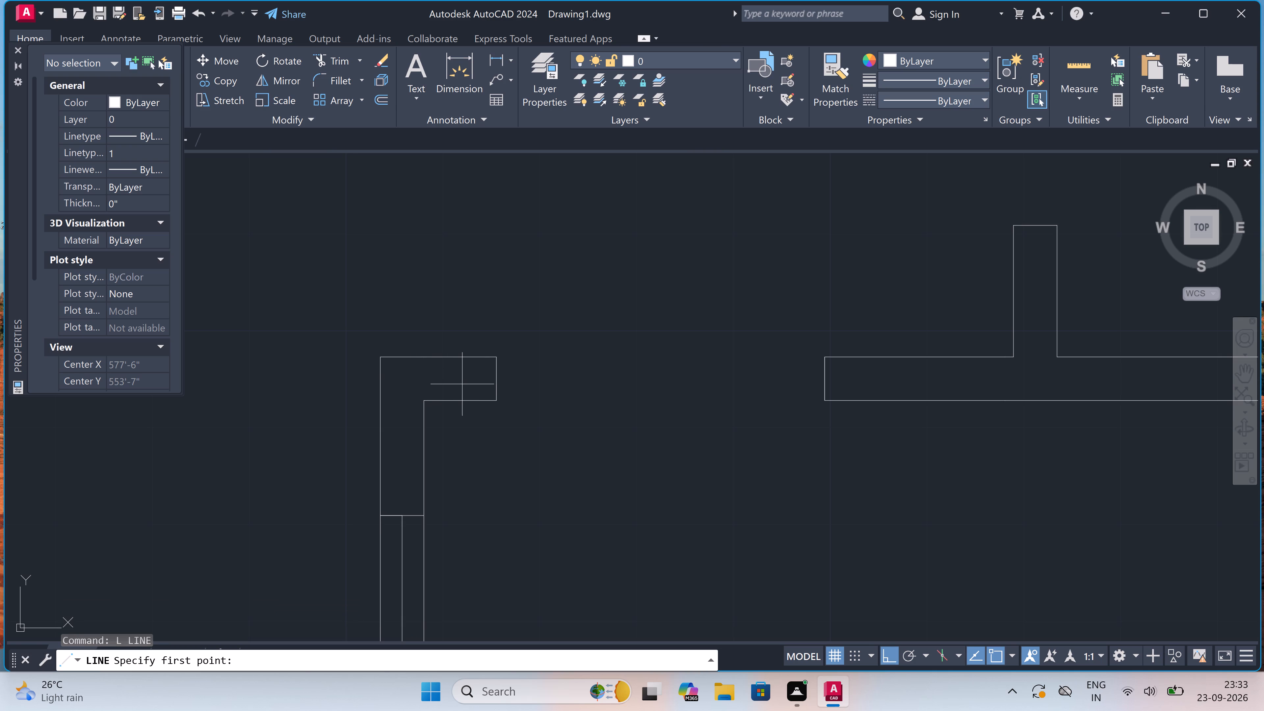
drag(499, 378, 507, 378)
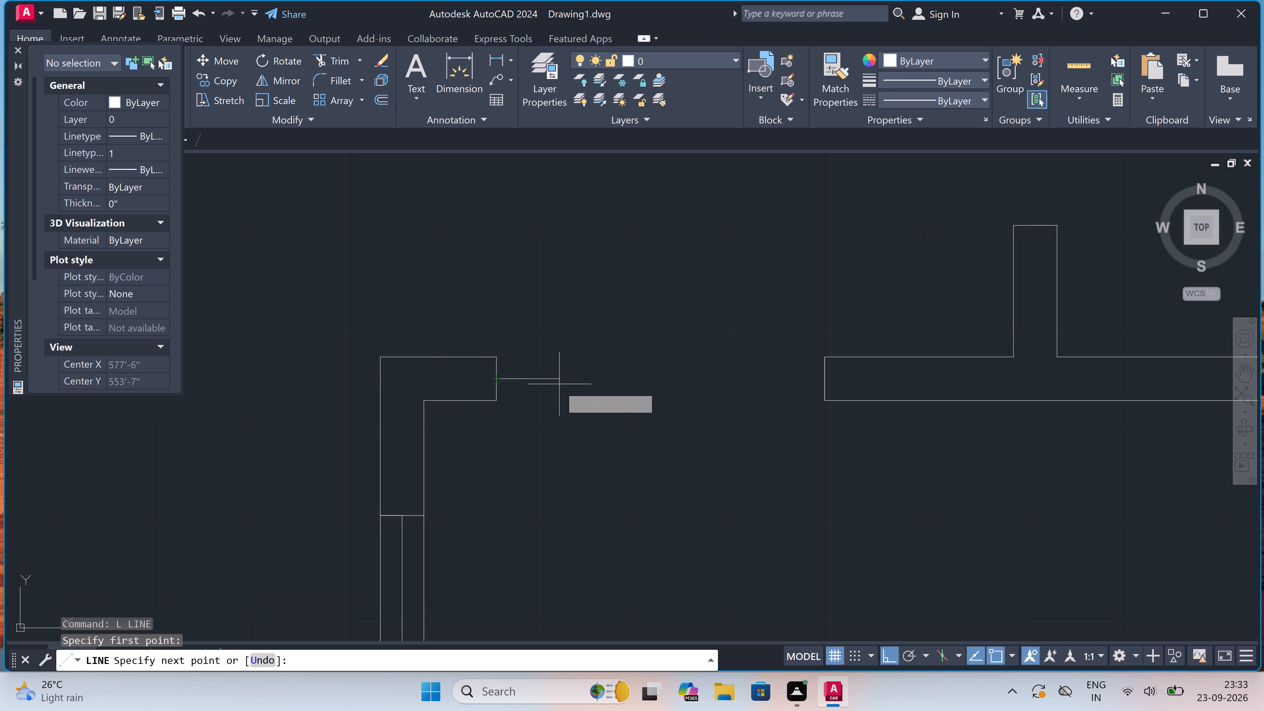
text(2")
key(space)
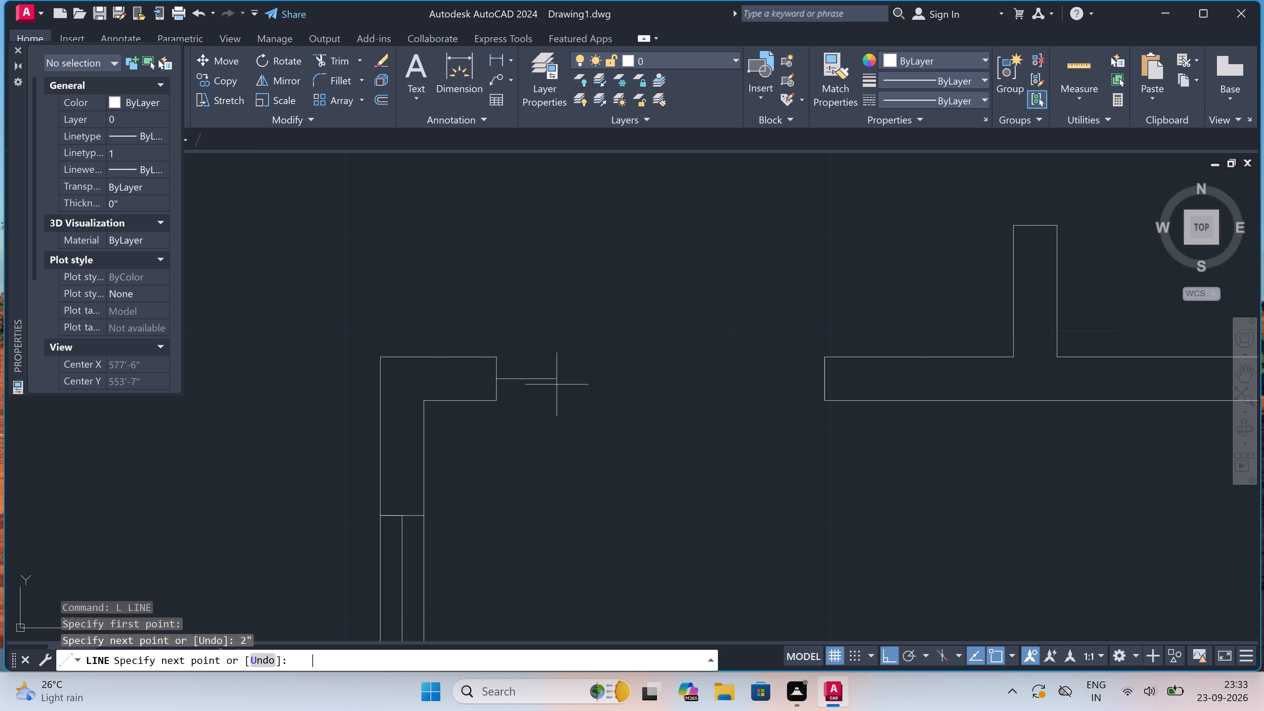
key(3)
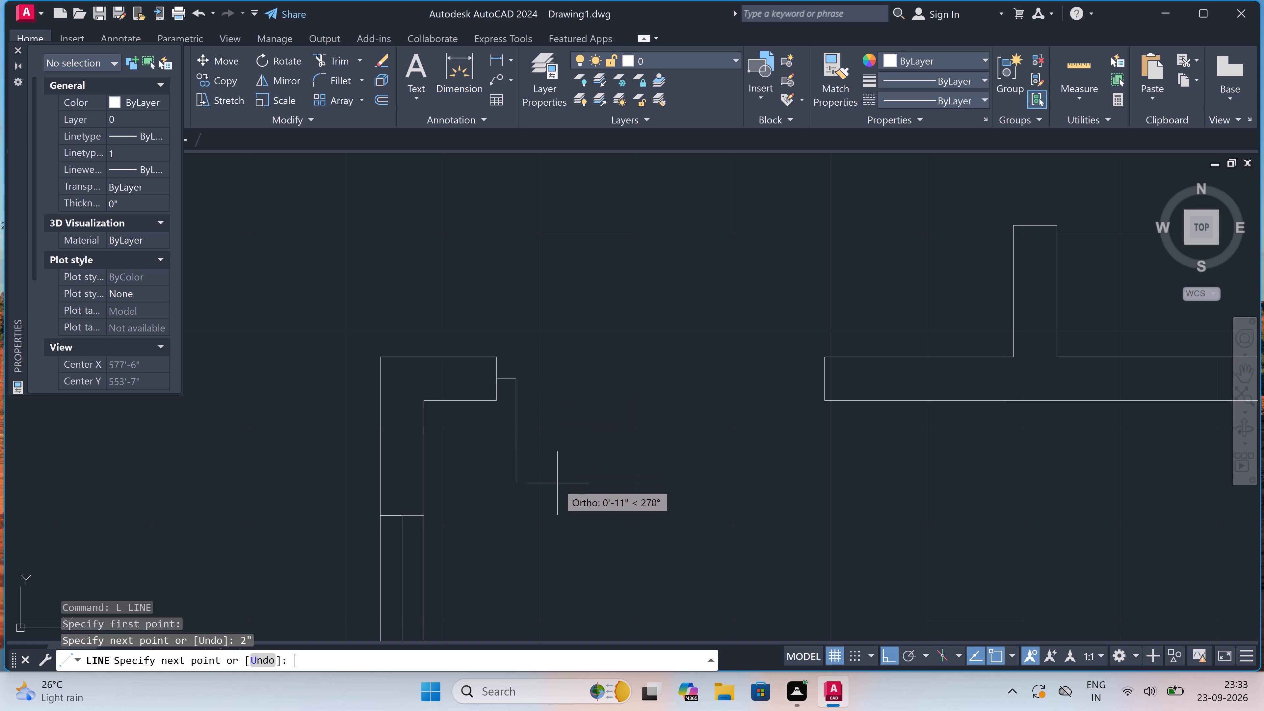
key(apostrophe)
key(space)
key(Escape)
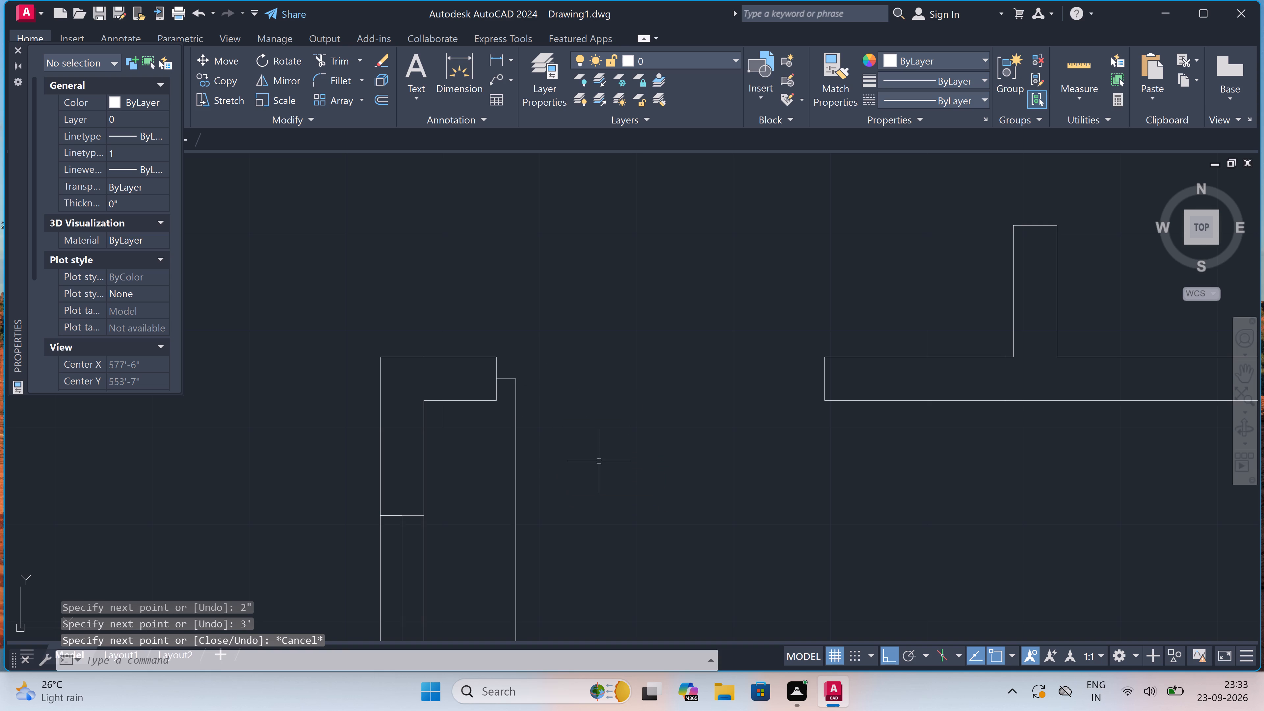
Draw a 2" jamb line from the middle of the lift wall's end into the door opening.
scroll(668, 444, down, 2)
key(space)
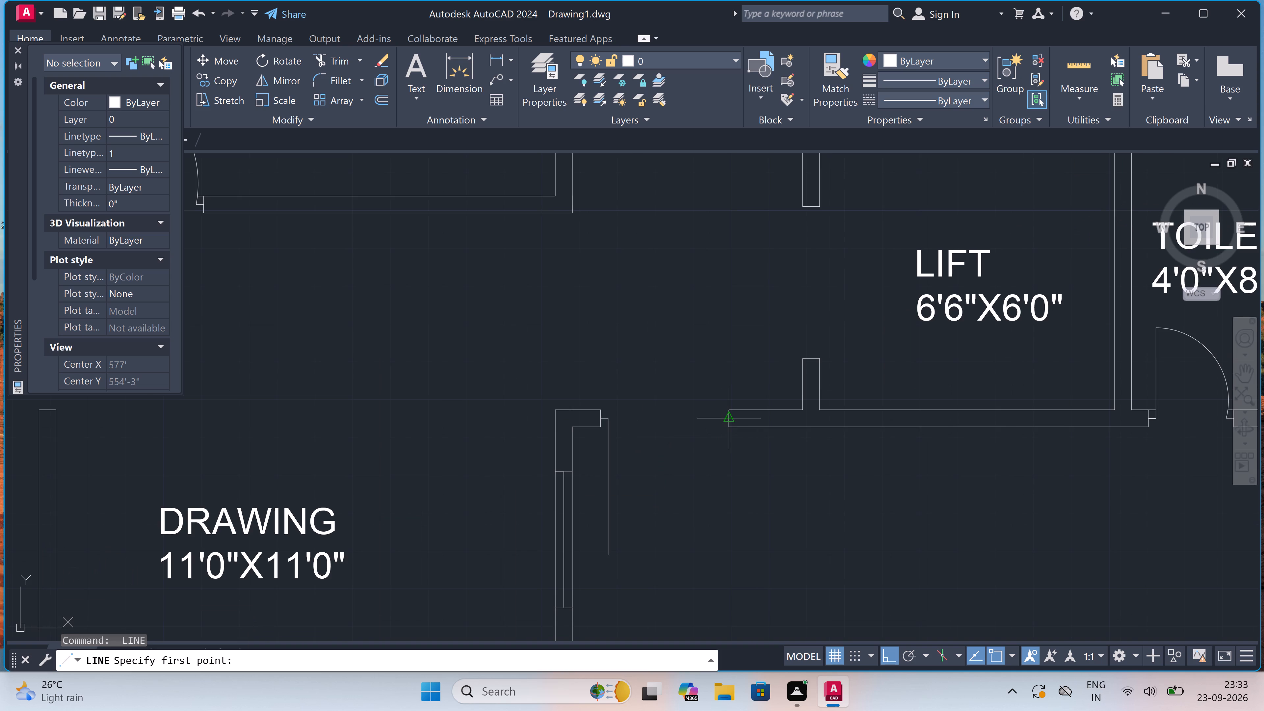
click(729, 420)
key(3)
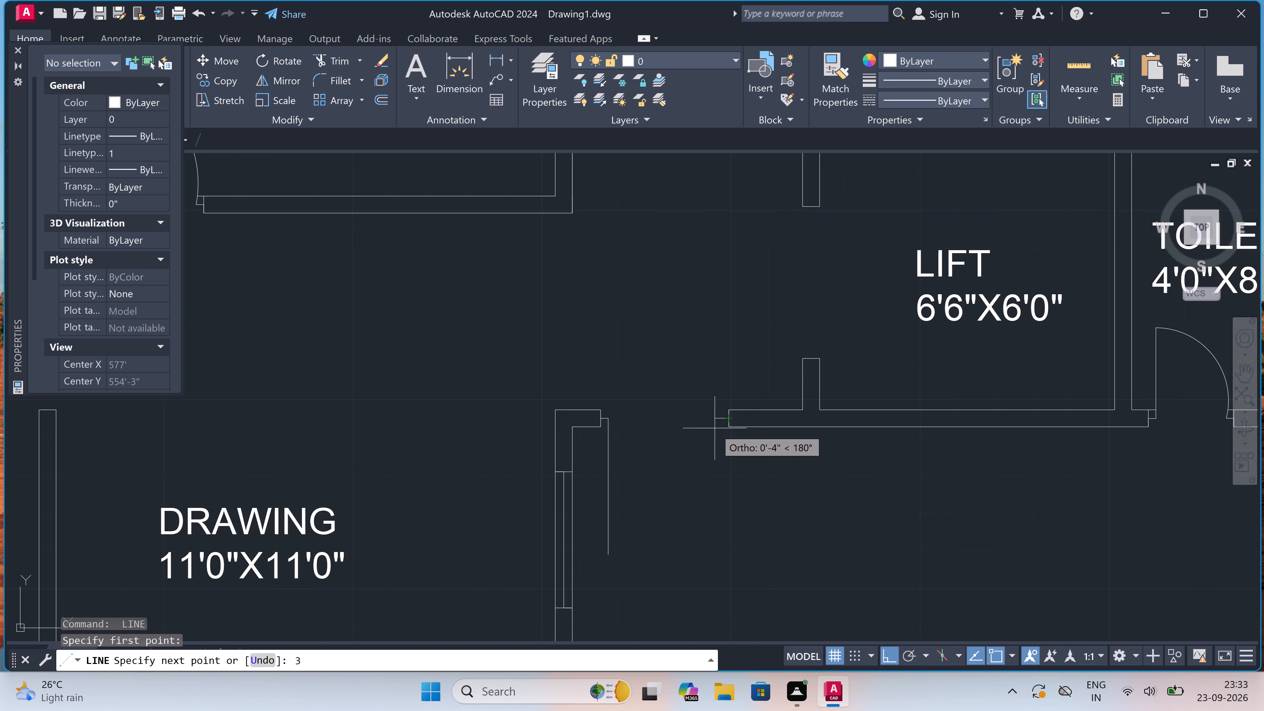
key(BackSpace)
text(2")
key(space)
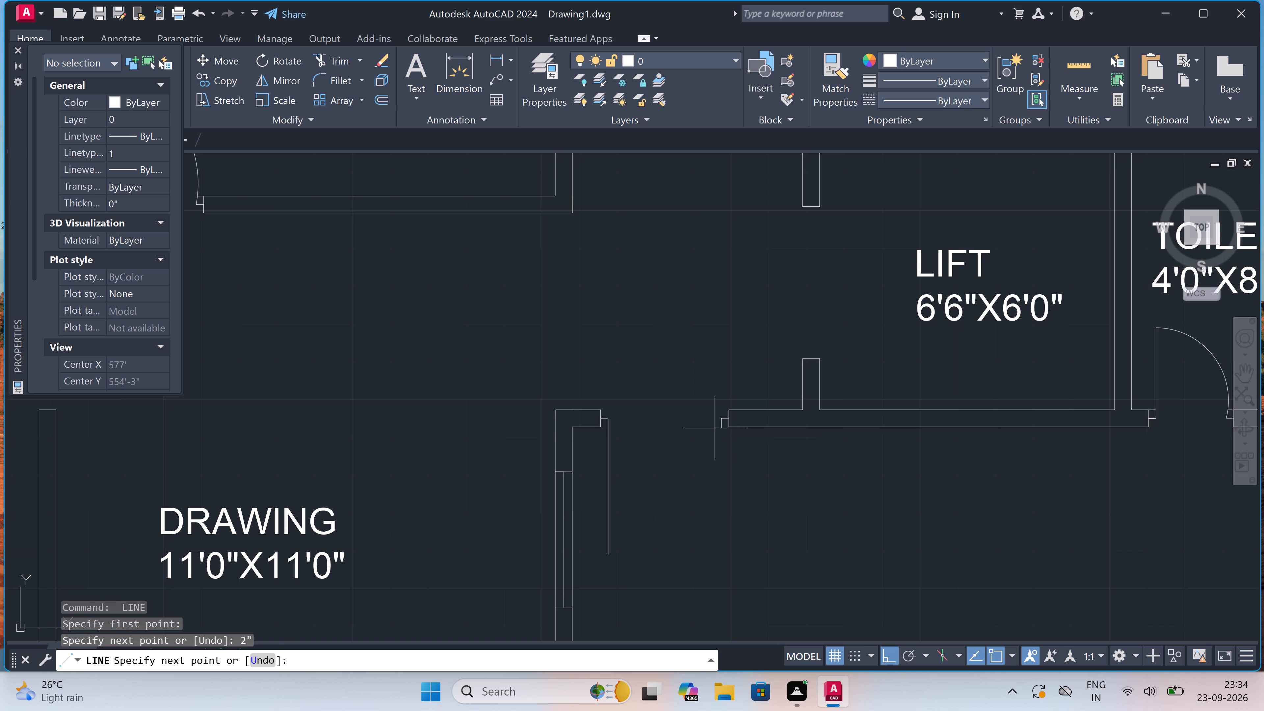
key(Escape)
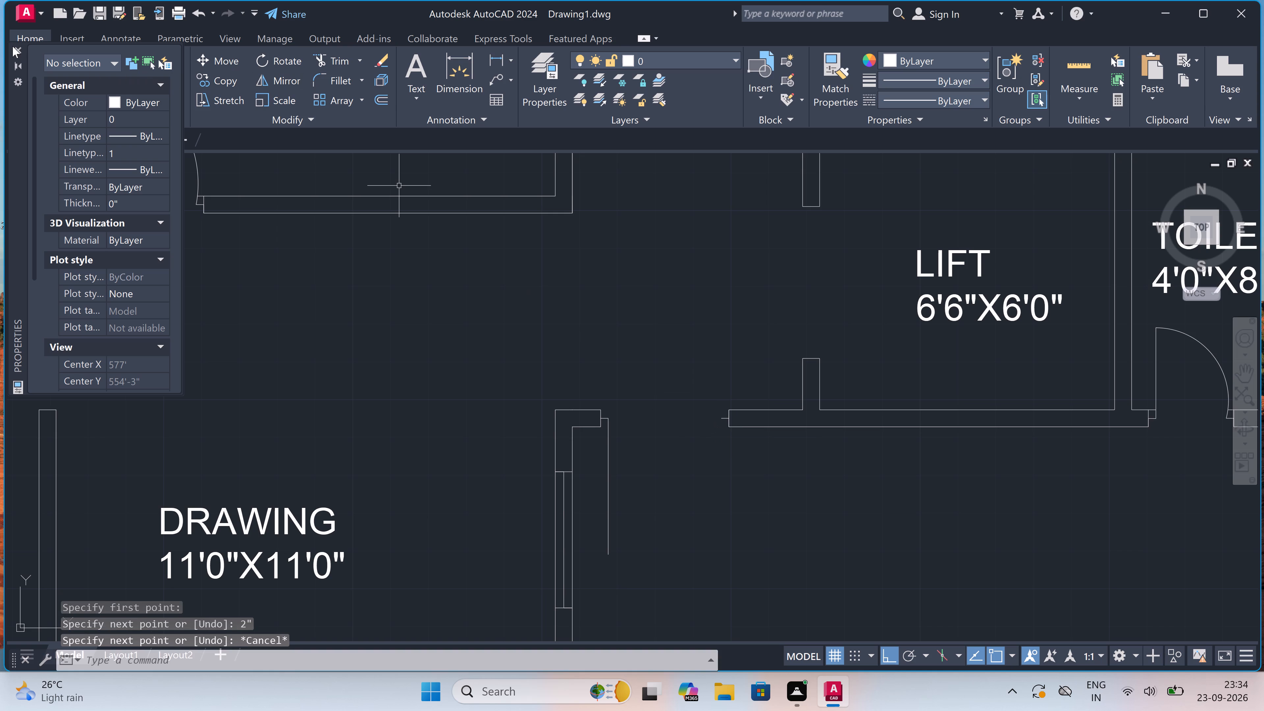
Draw the door swing as a start-end-direction arc from the leaf's lower end to the jamb line on the lift wall.
click(16, 47)
click(131, 66)
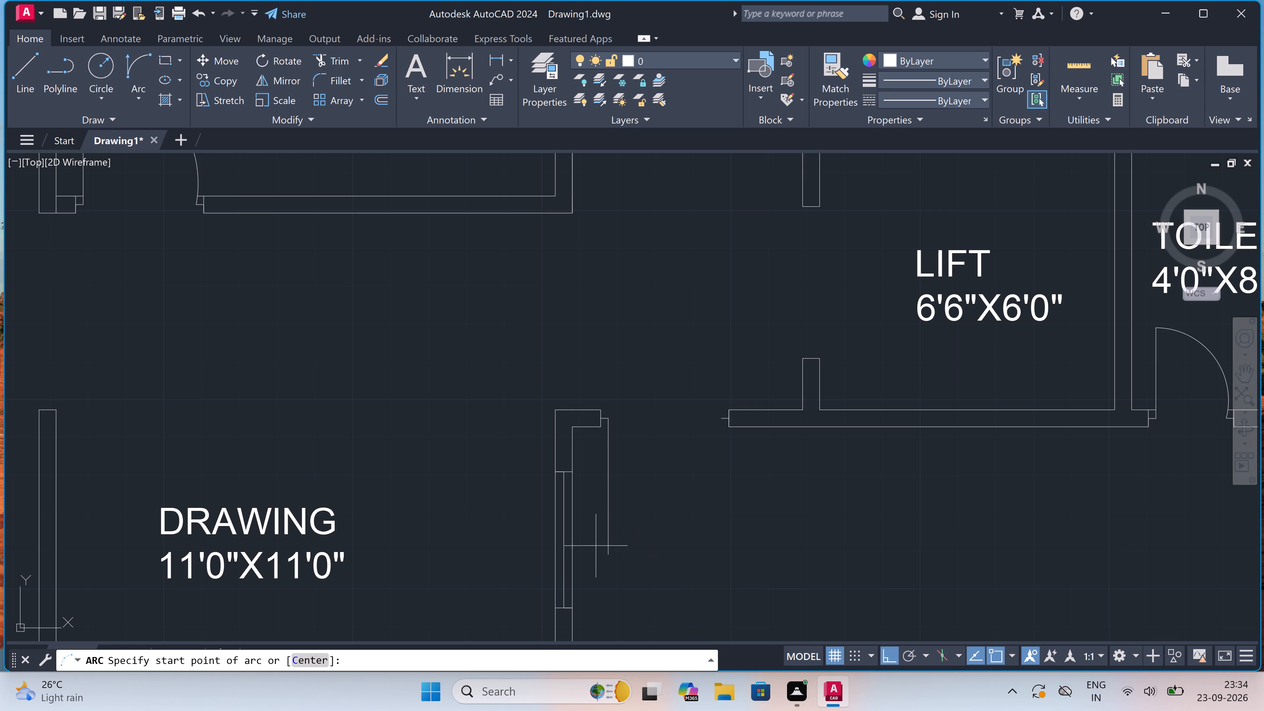
drag(610, 553, 618, 549)
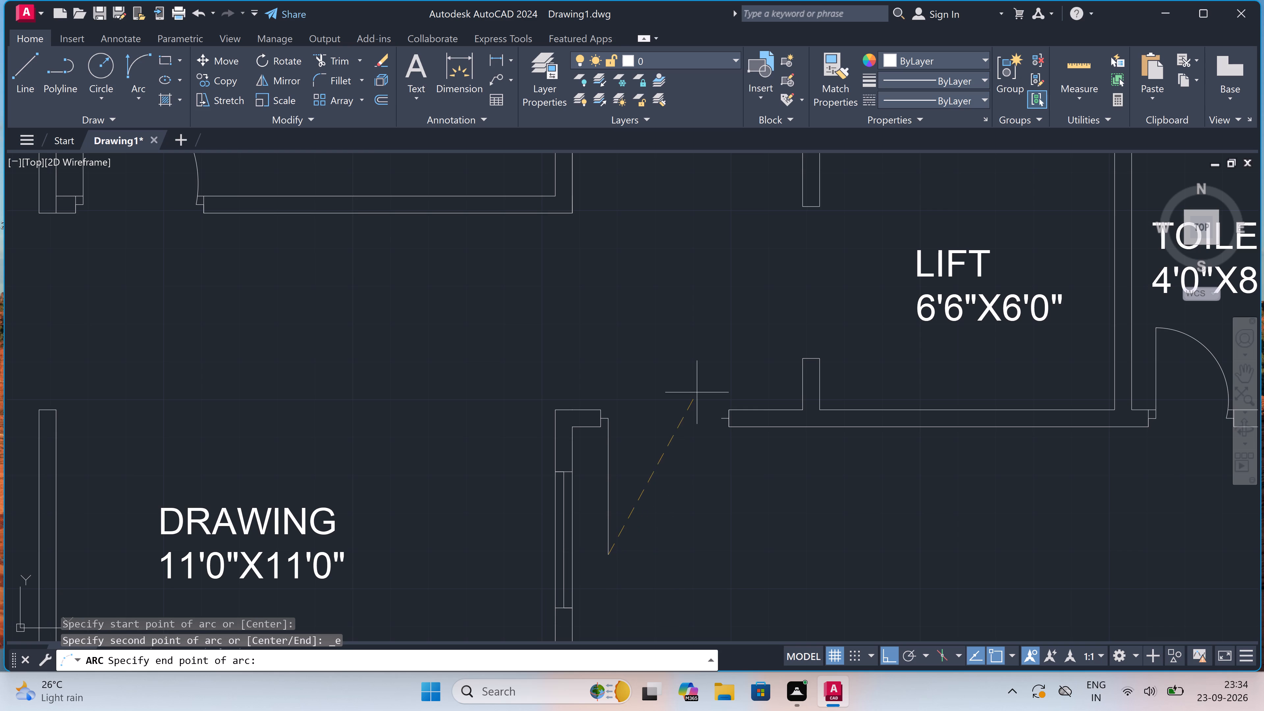
click(723, 415)
drag(762, 508, 759, 507)
Place a multiline text label reading BEDROOM in the room below the lift.
scroll(674, 437, down, 4)
scroll(711, 468, up, 1)
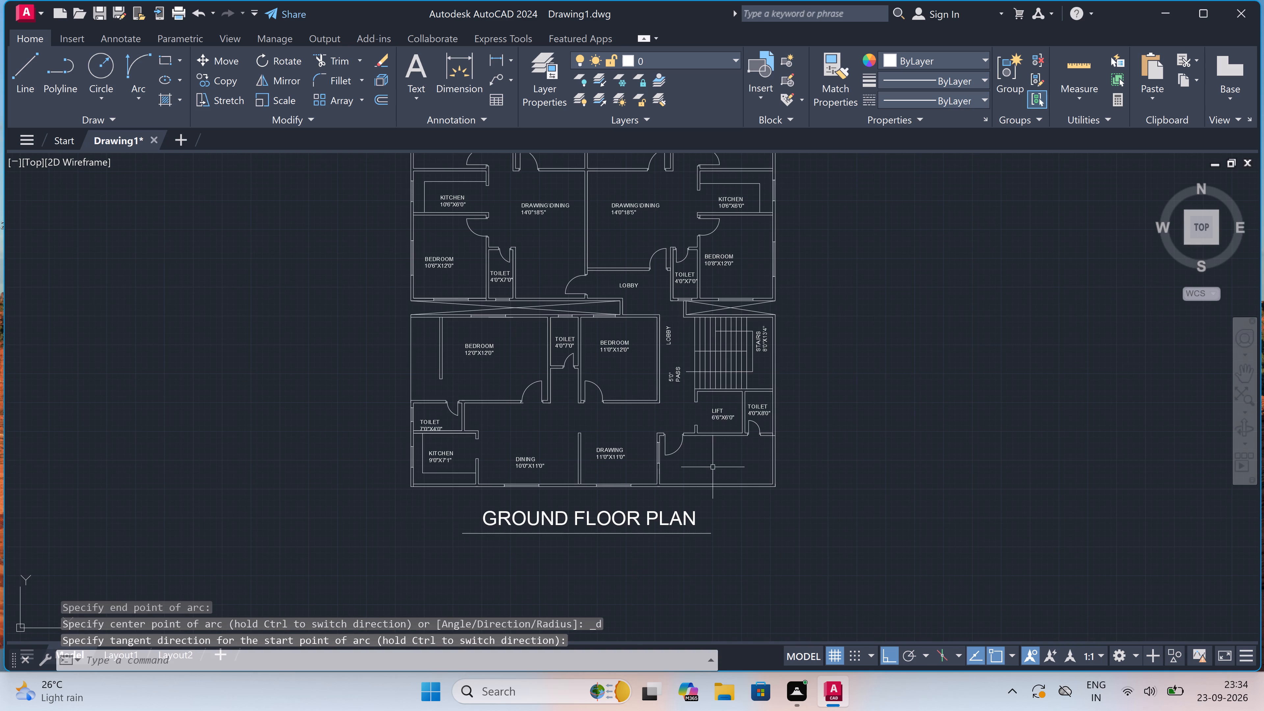
scroll(711, 468, up, 2)
key(m)
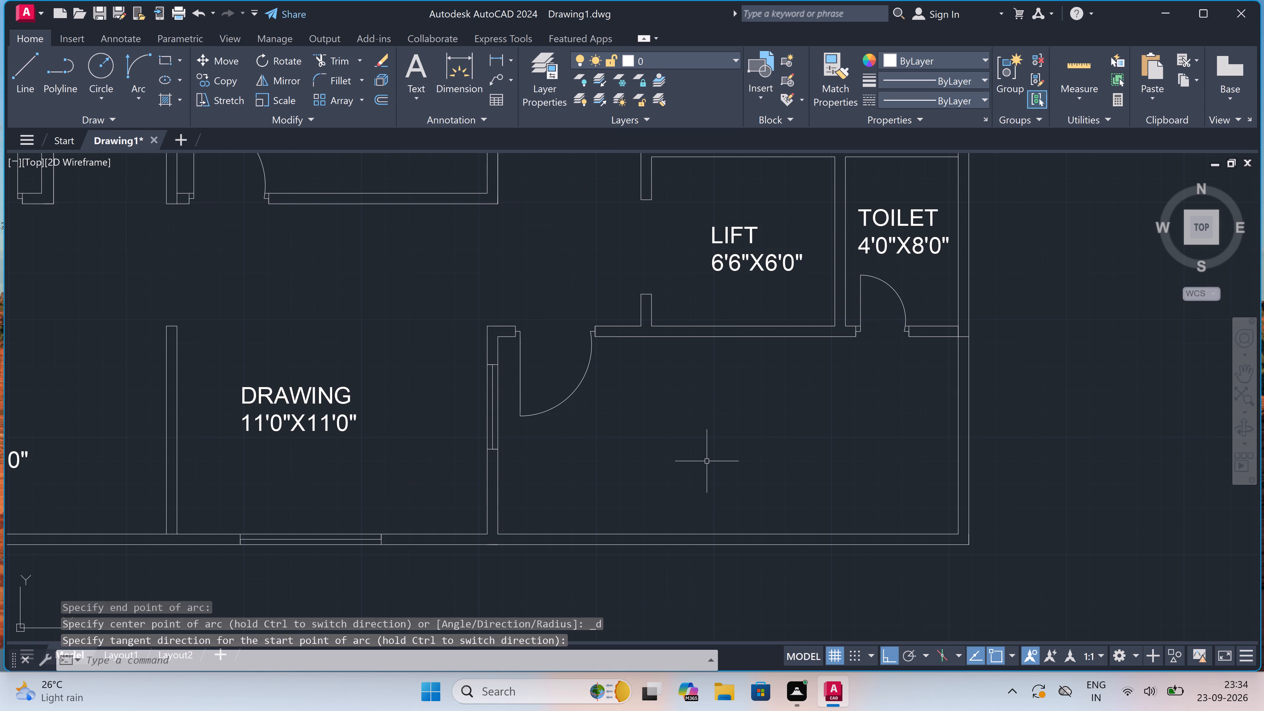
key(t)
key(space)
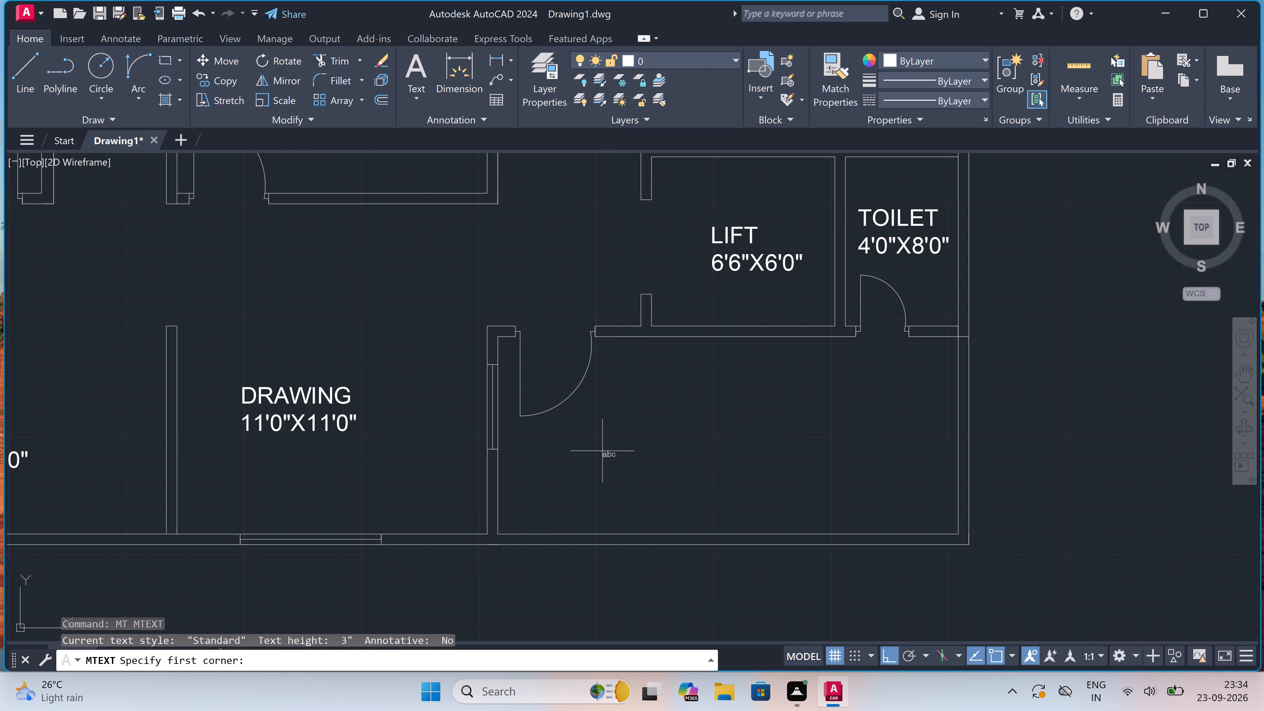
drag(595, 455, 602, 454)
click(784, 476)
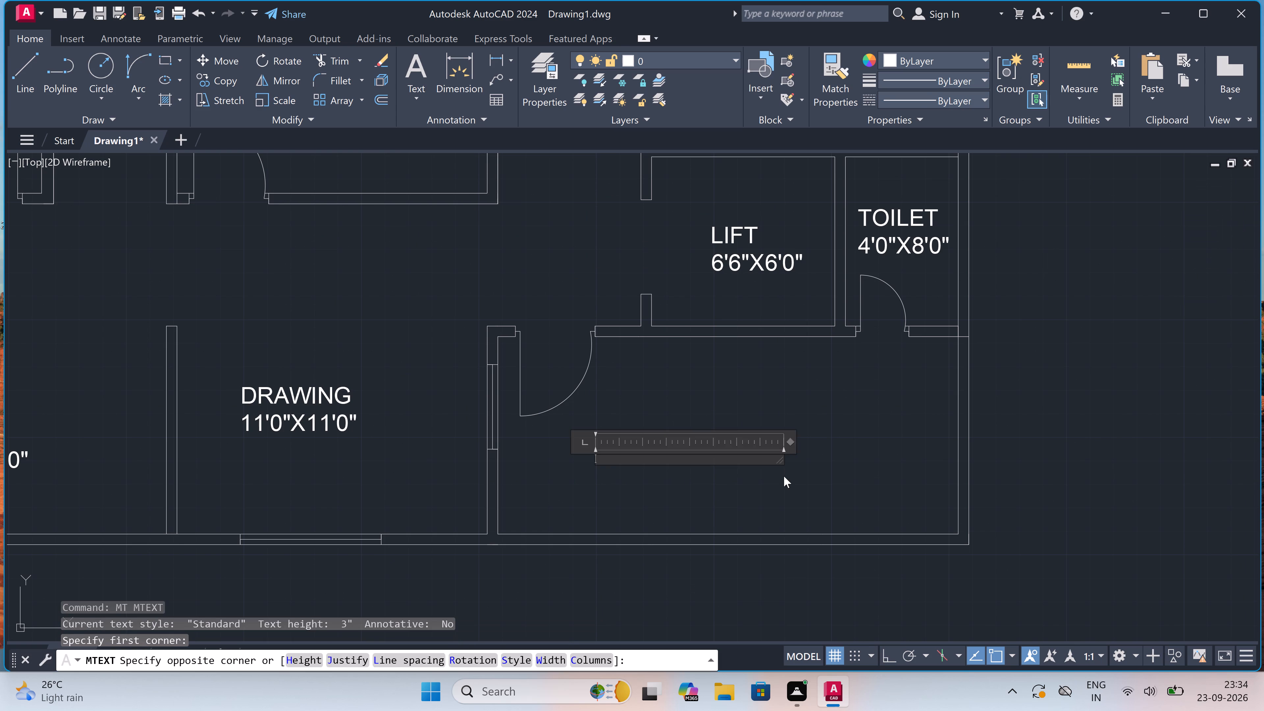
text(BED)
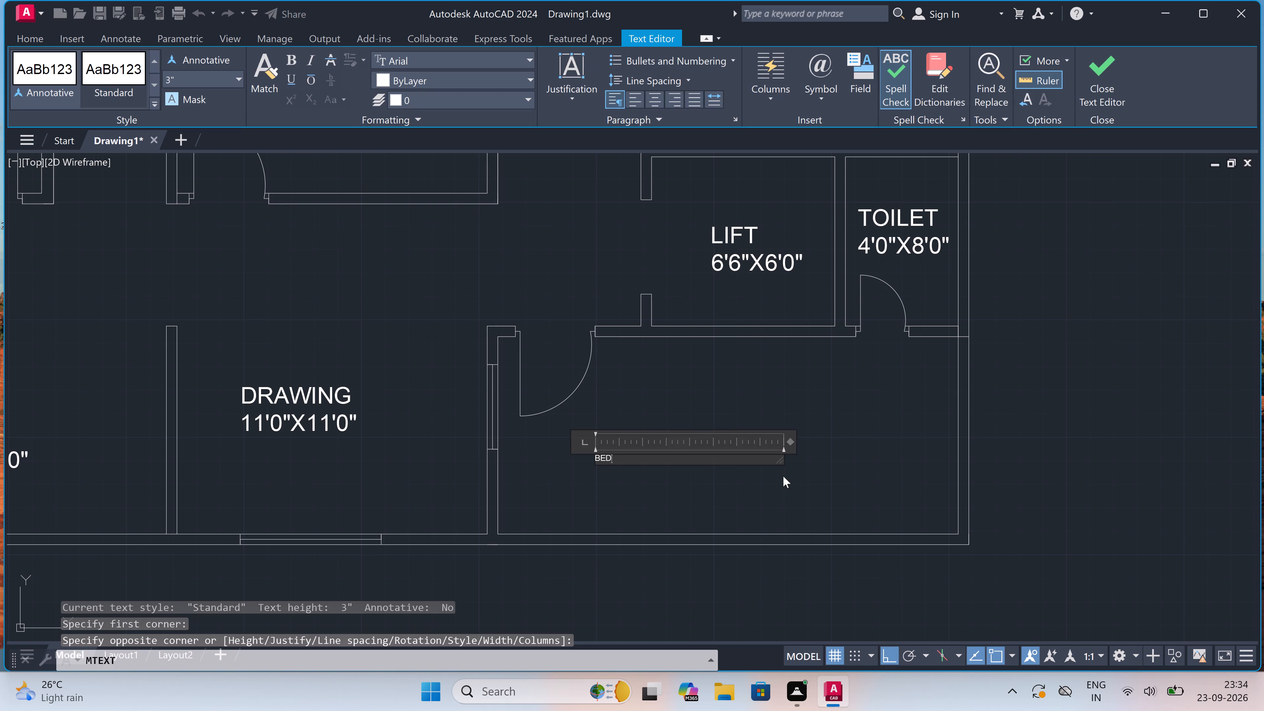
text(ROOM)
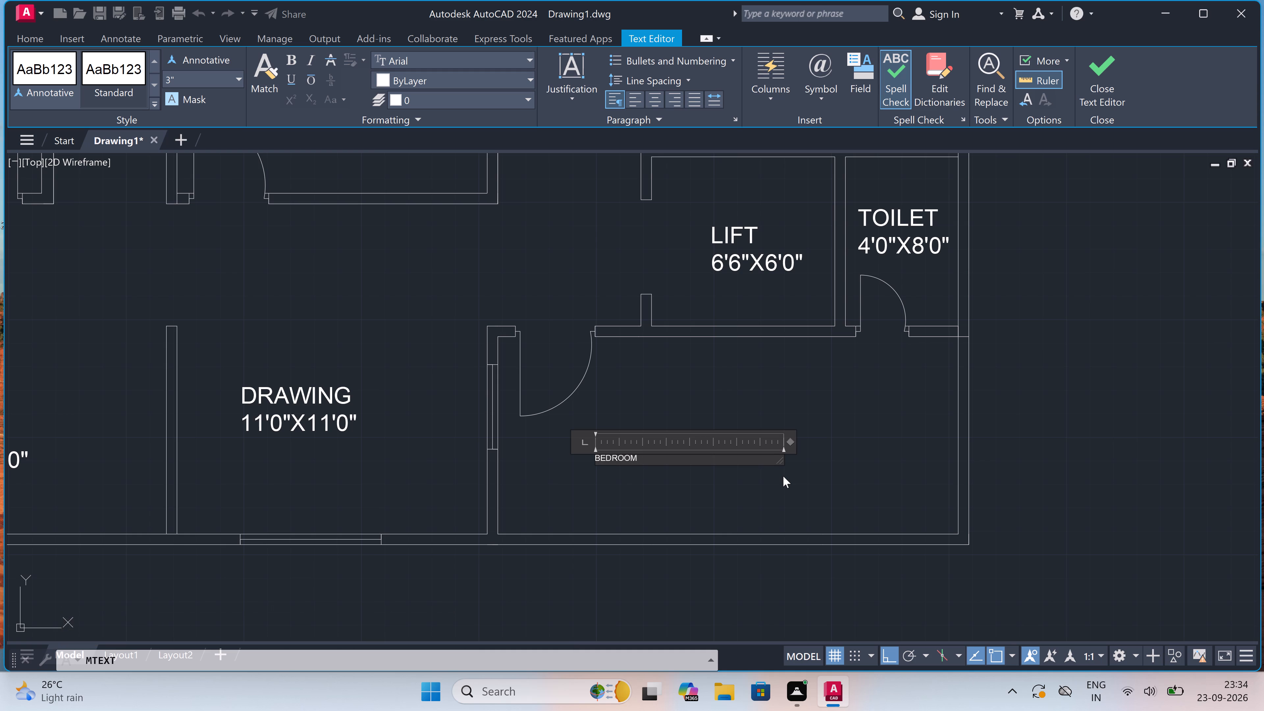
Add the room size 15'6"X9'0" as the second line of the BEDROOM label and finish the text.
key(Return)
scroll(765, 489, down, 2)
scroll(725, 488, up, 1)
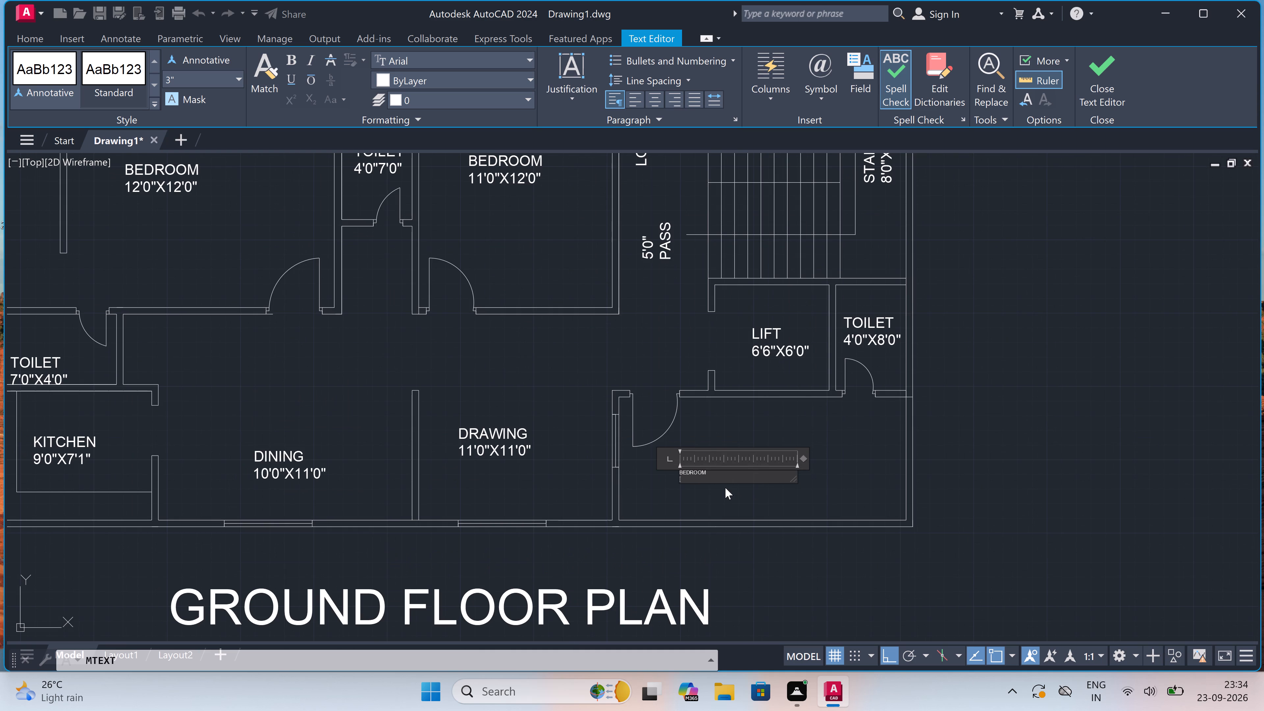
scroll(725, 487, down, 1)
scroll(725, 487, up, 1)
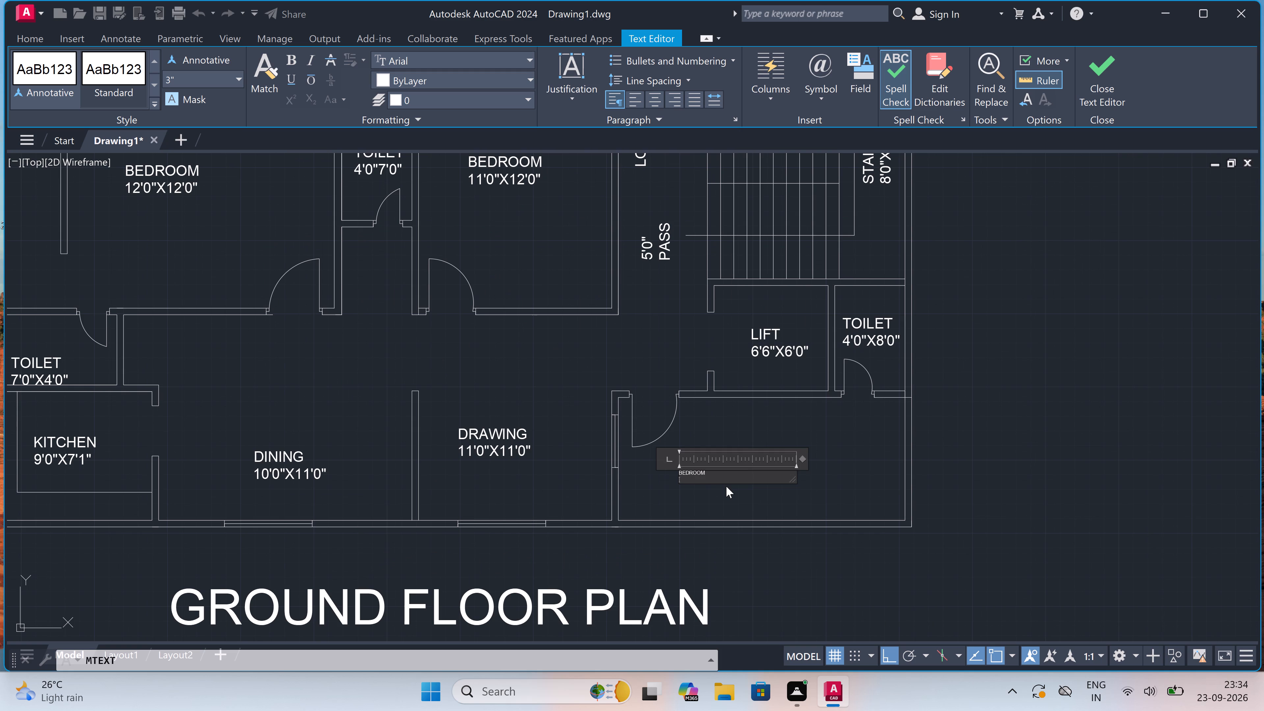
key(1)
text(5')
key(6)
key(shift+quotedbl)
key(x)
scroll(698, 449, up, 1)
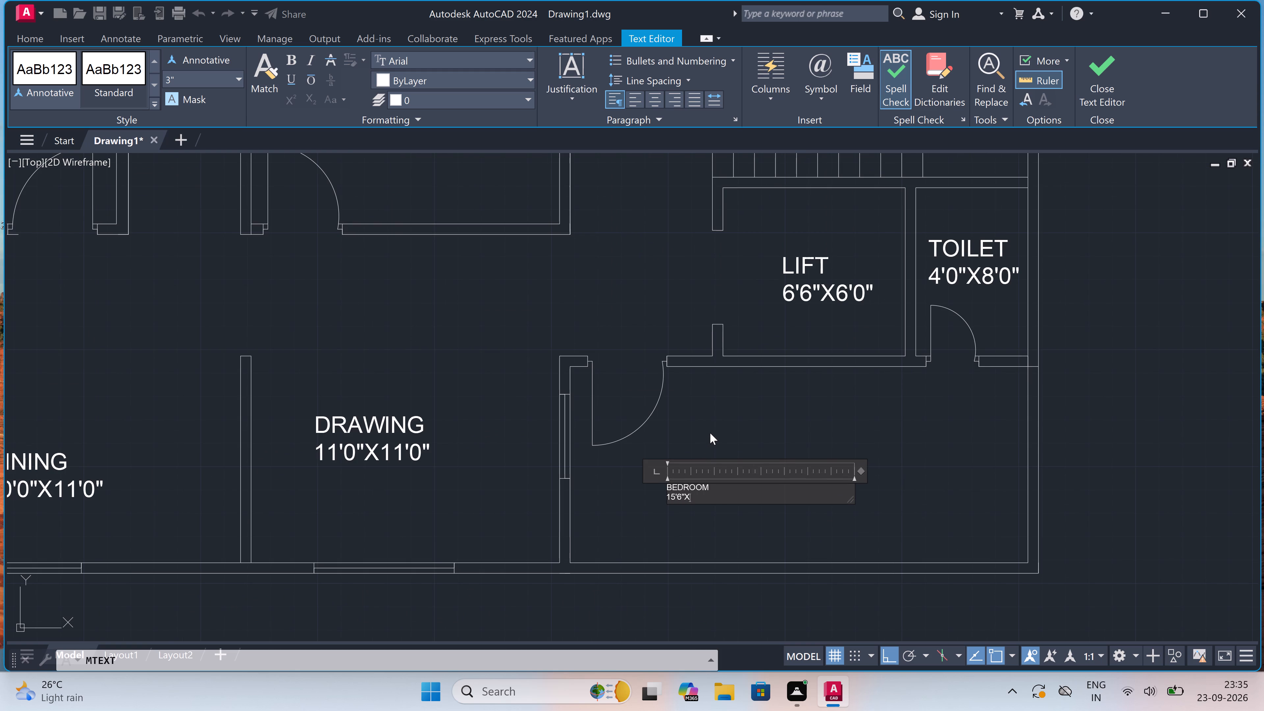
scroll(713, 431, up, 1)
scroll(713, 431, down, 1)
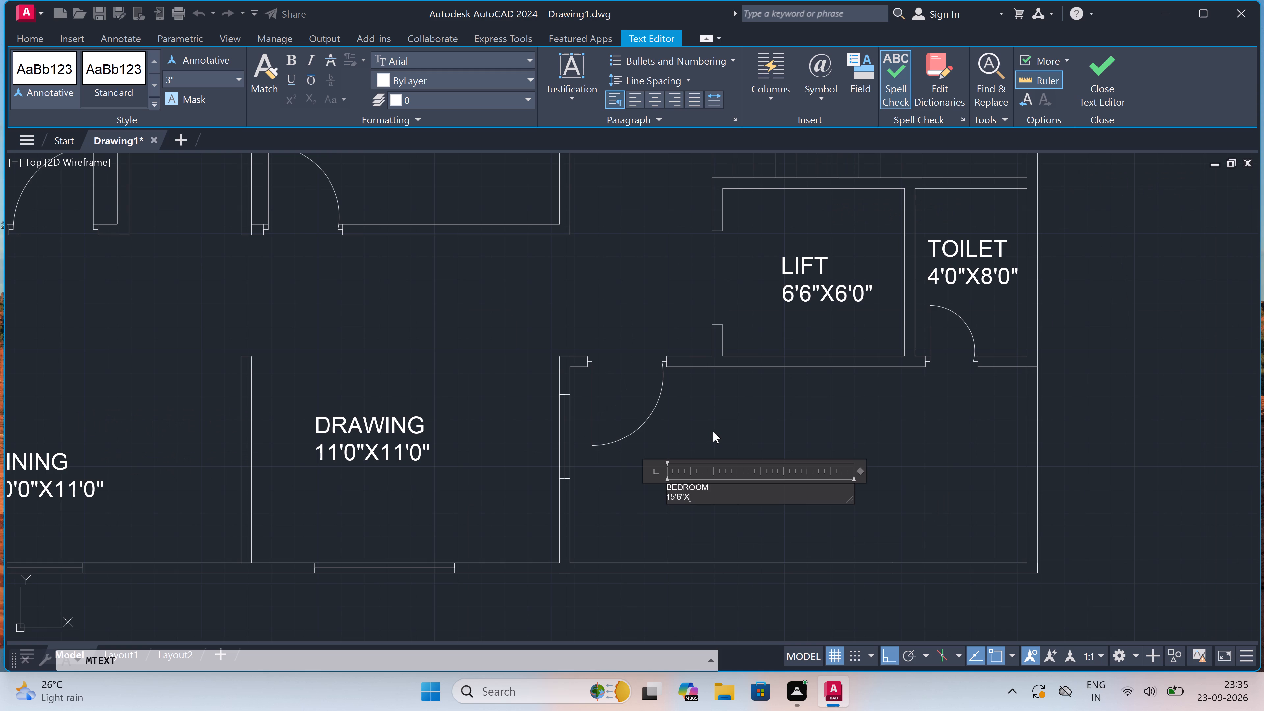
text(9'0")
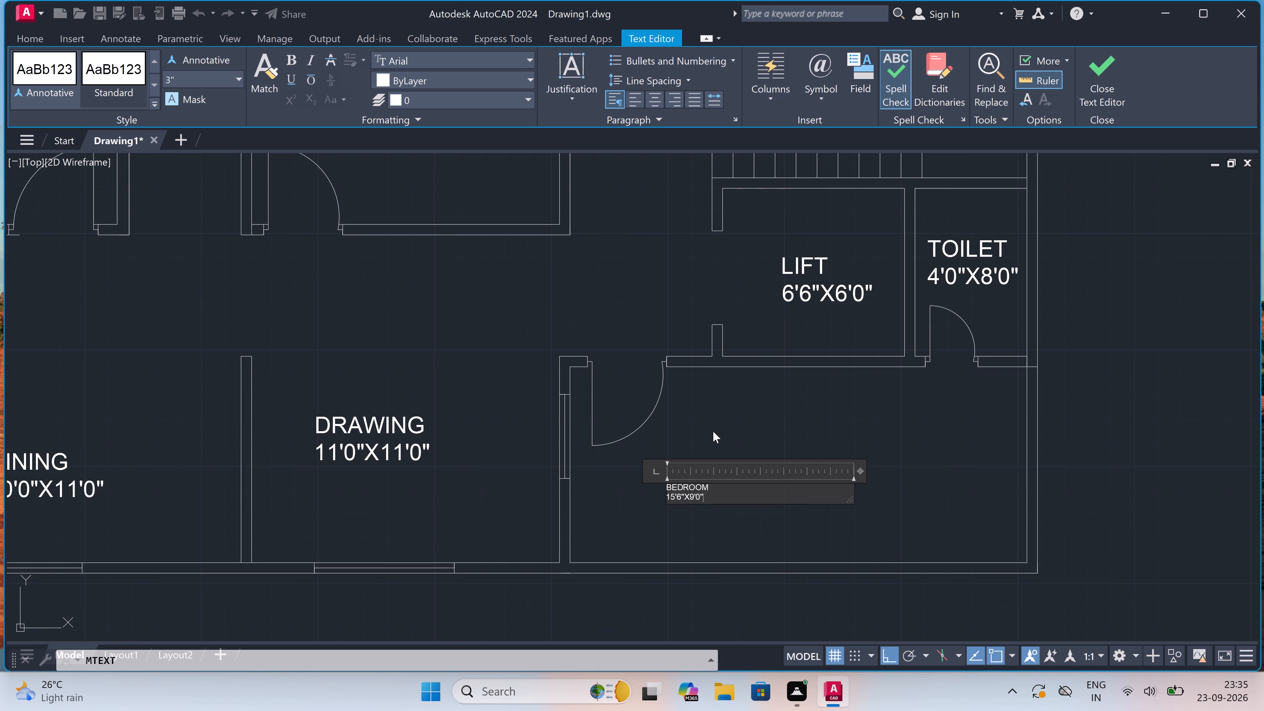
click(717, 424)
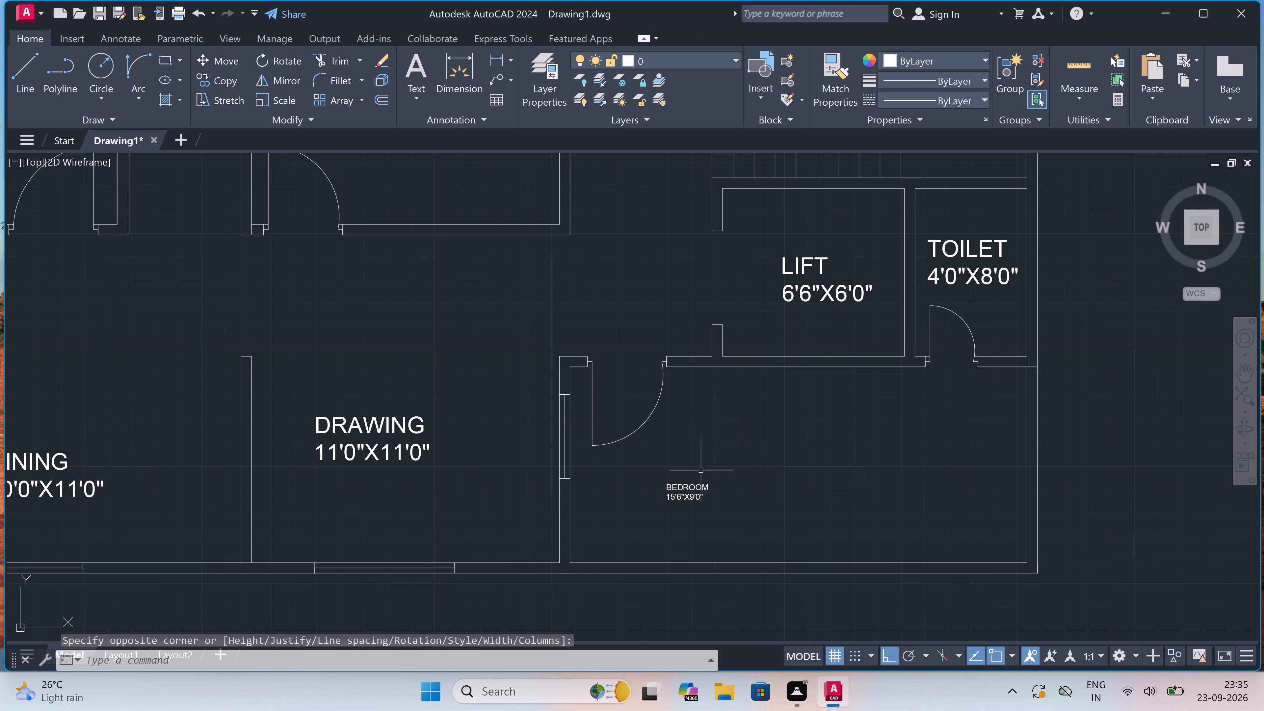
Set the text height of the new BEDROOM label to 7".
click(687, 490)
right_click(706, 456)
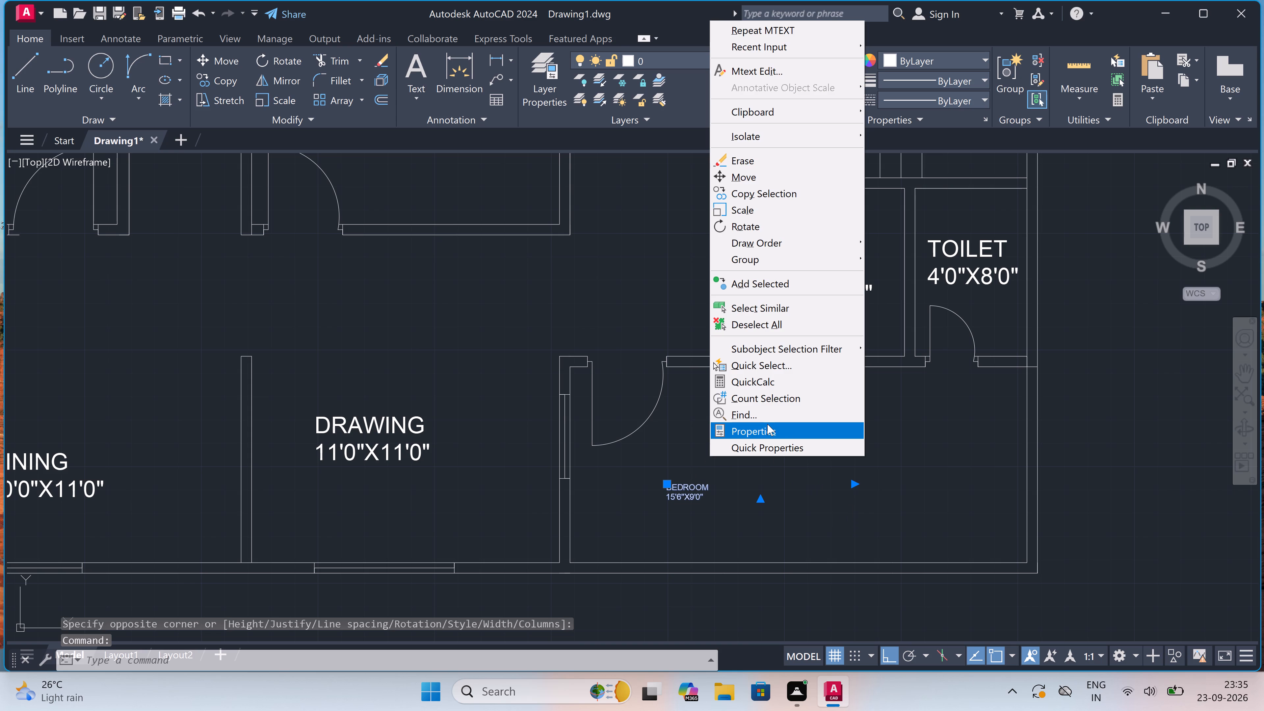
click(767, 424)
click(142, 370)
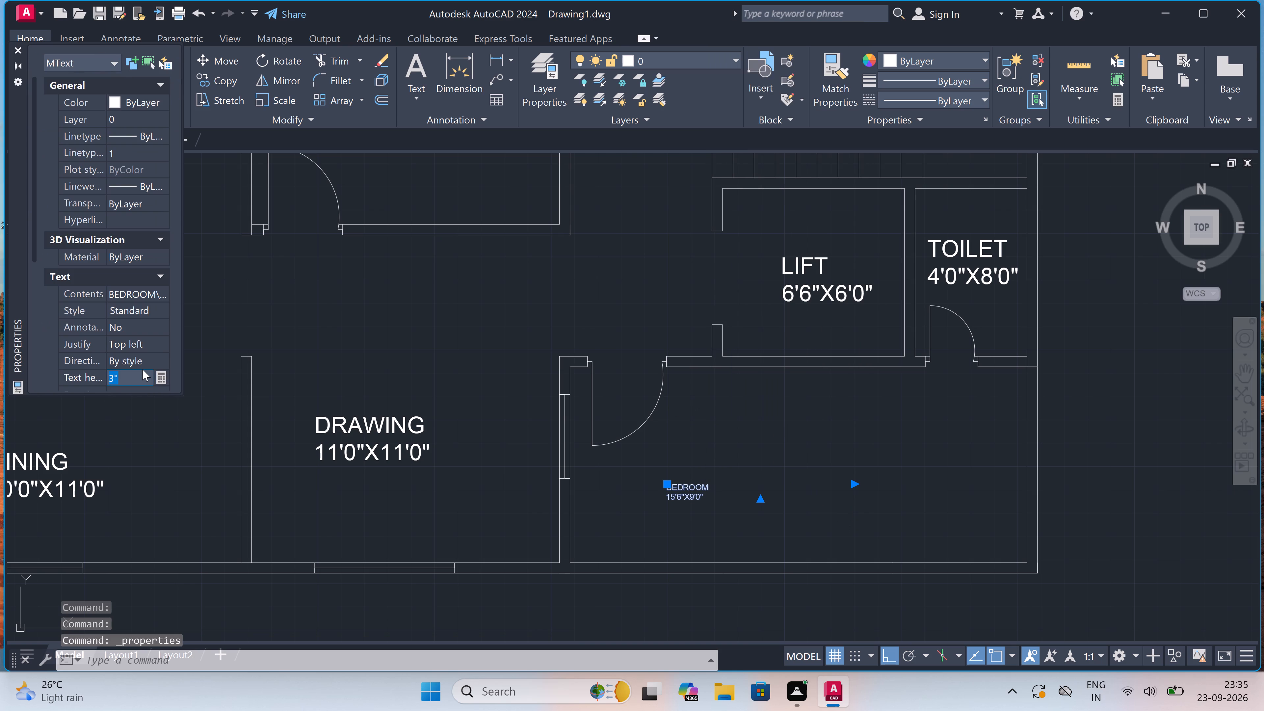
key(BackSpace)
text(7")
drag(356, 329, 370, 348)
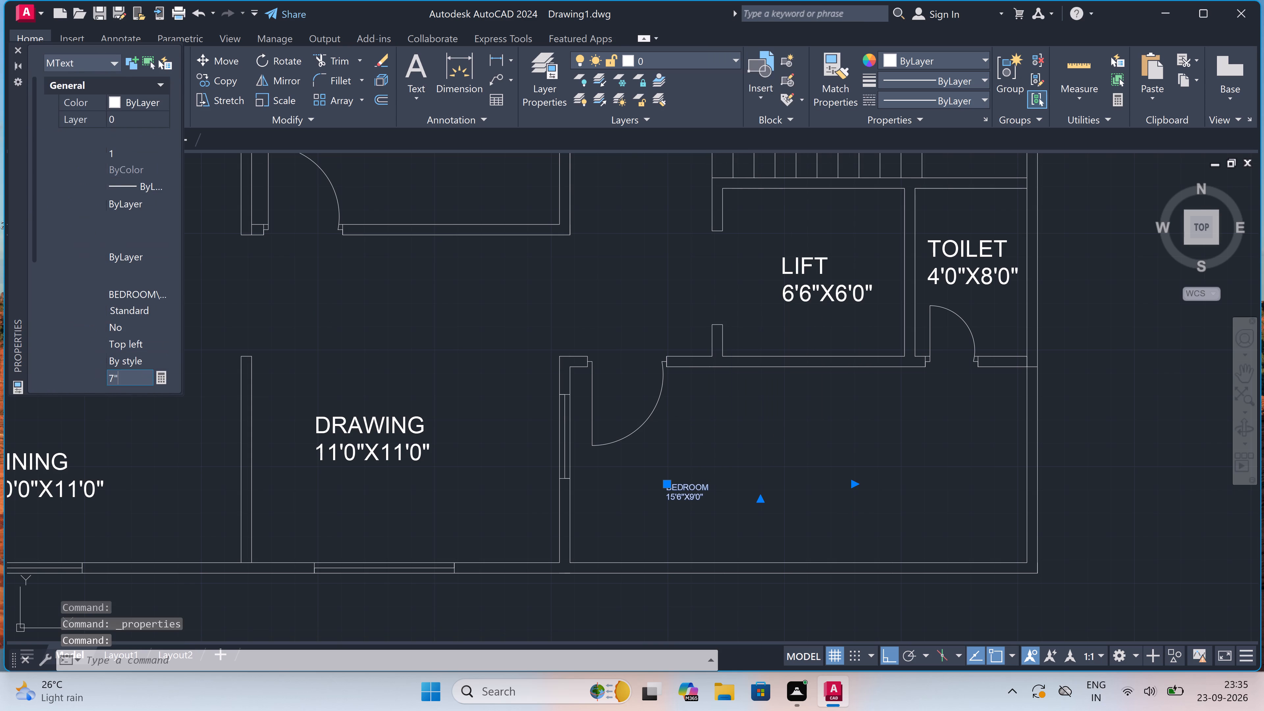
key(Escape)
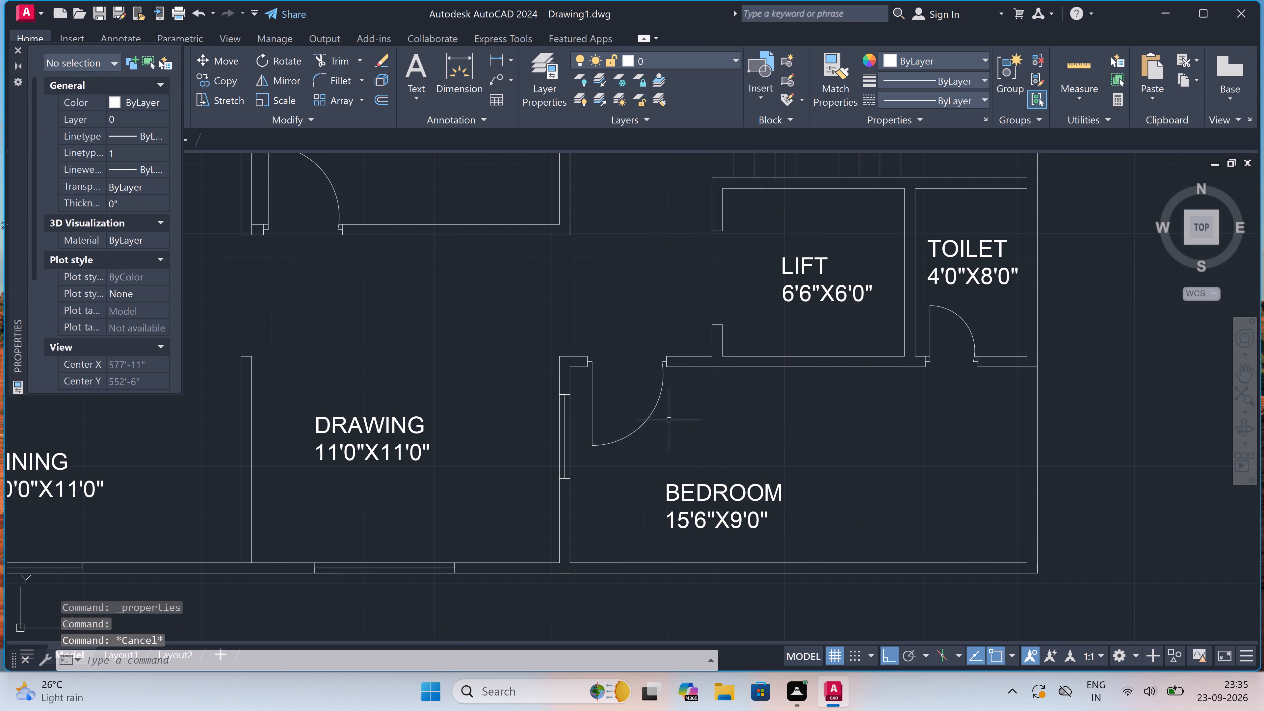
Start the window in the new bedroom's east outer wall with a line across the wall thickness, returning to its midpoint.
key(l)
key(space)
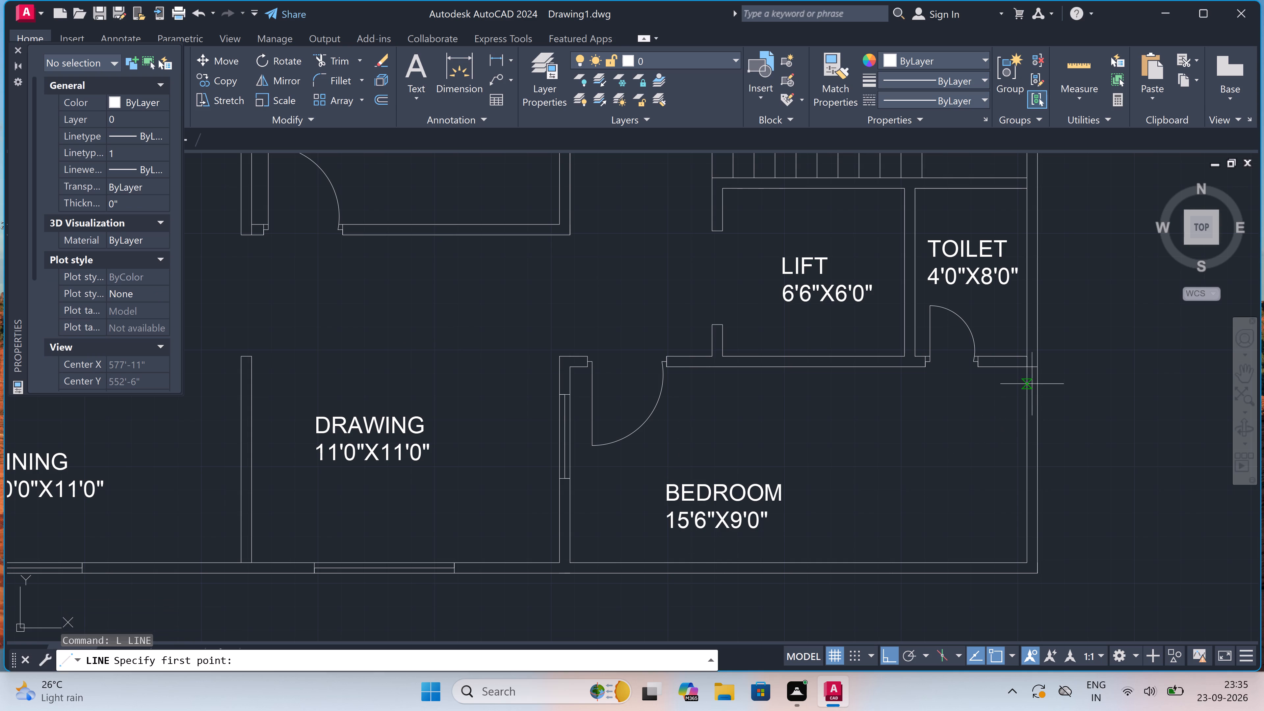
scroll(1041, 420, up, 1)
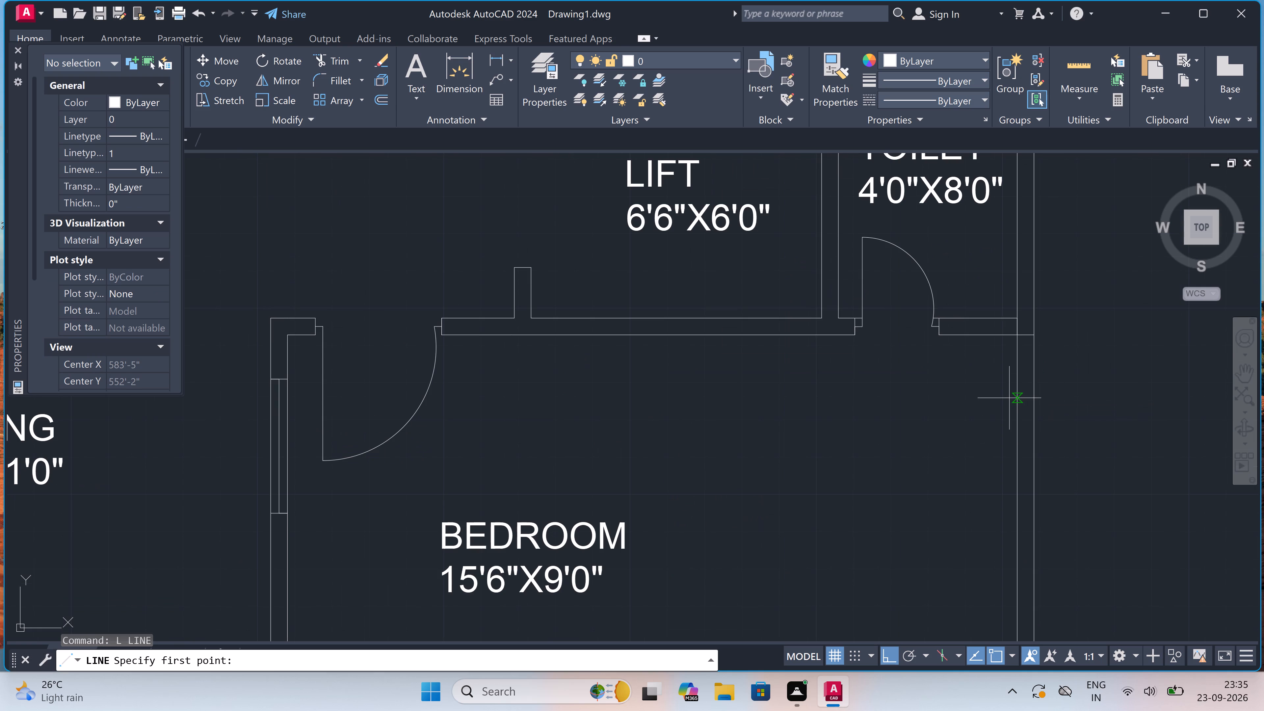
click(1020, 415)
click(1030, 415)
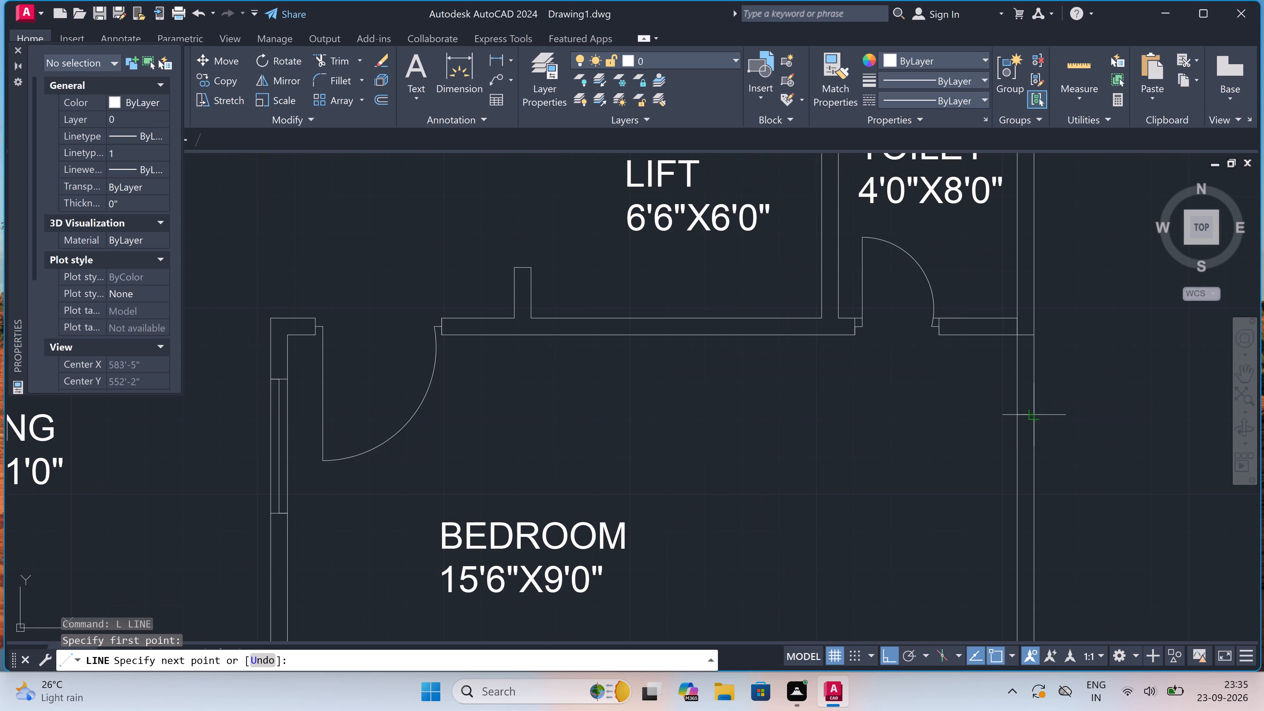
drag(1021, 417, 1022, 440)
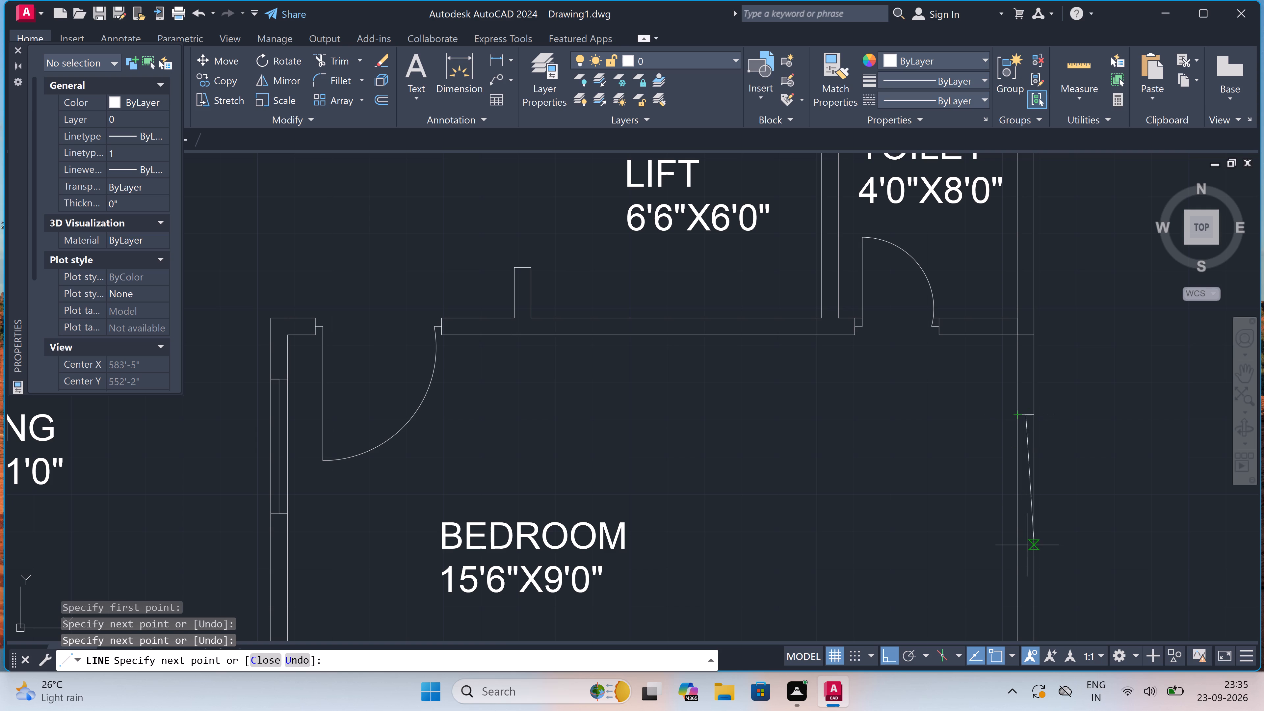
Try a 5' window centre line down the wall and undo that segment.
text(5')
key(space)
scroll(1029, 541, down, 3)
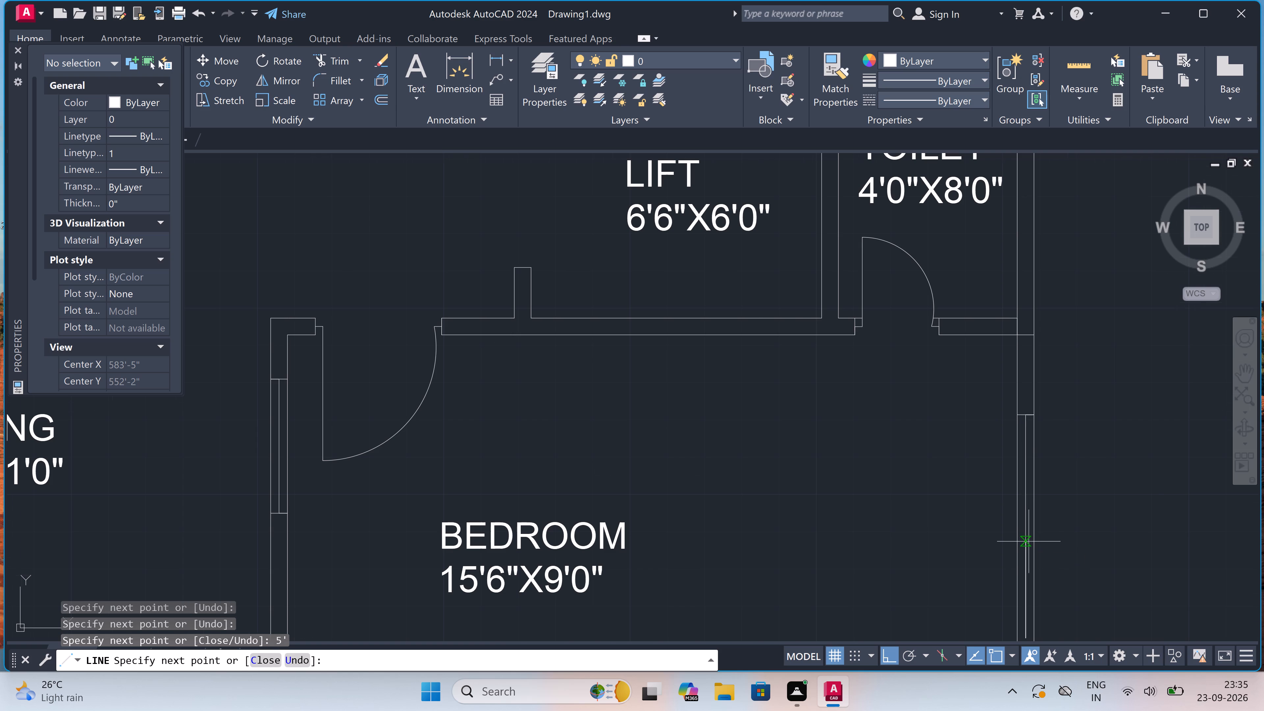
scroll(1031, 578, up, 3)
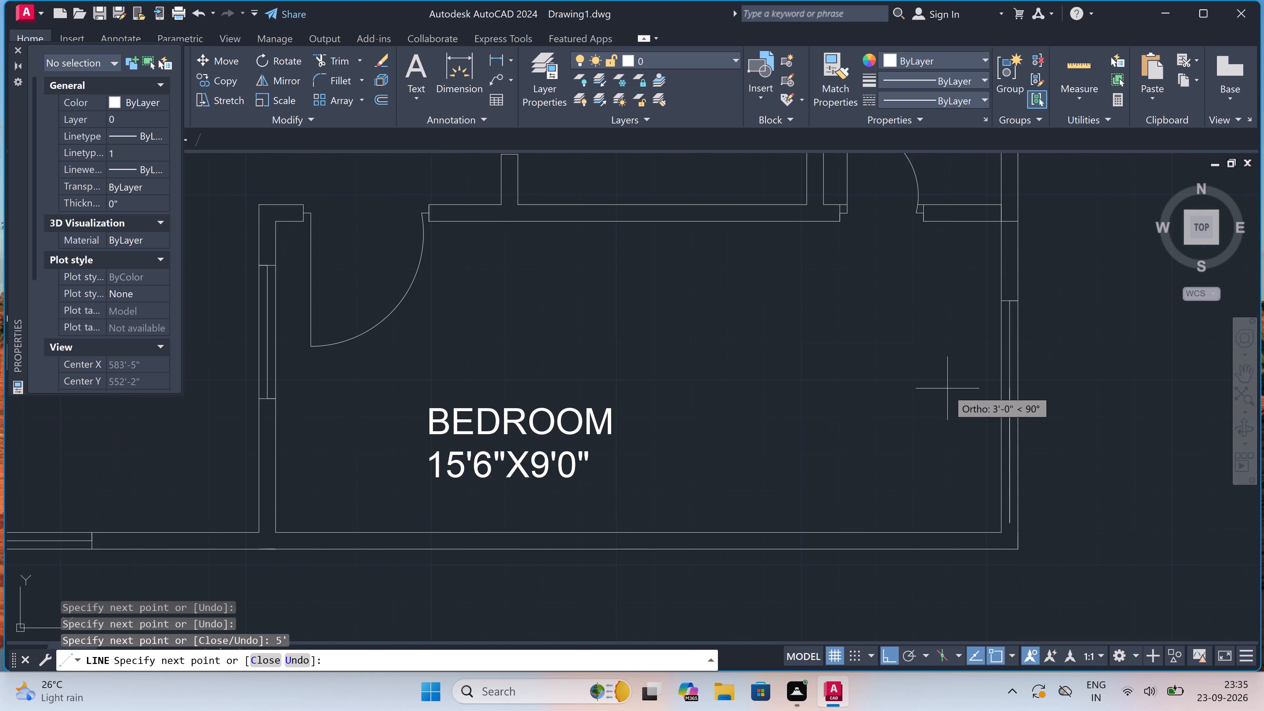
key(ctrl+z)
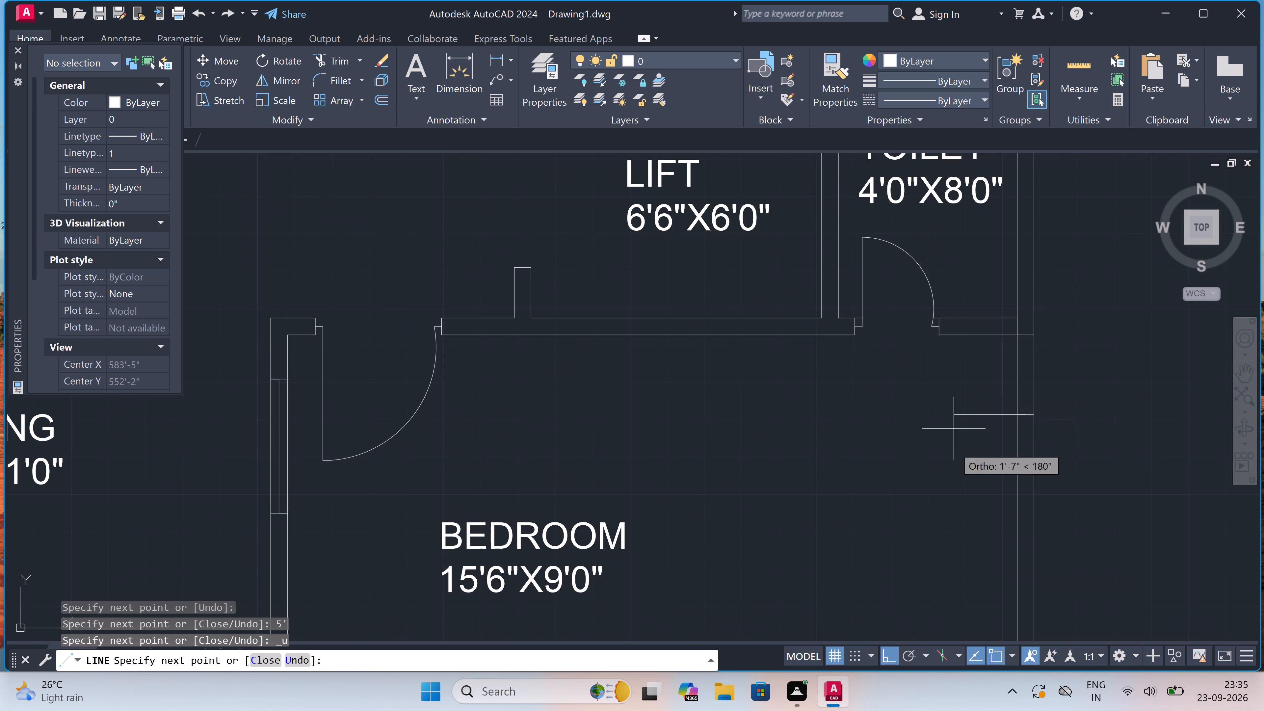
Draw a 4' window centre line down inside the east wall and close its lower end across both wall faces.
text(4')
key(space)
scroll(1031, 498, down, 3)
scroll(1045, 519, up, 3)
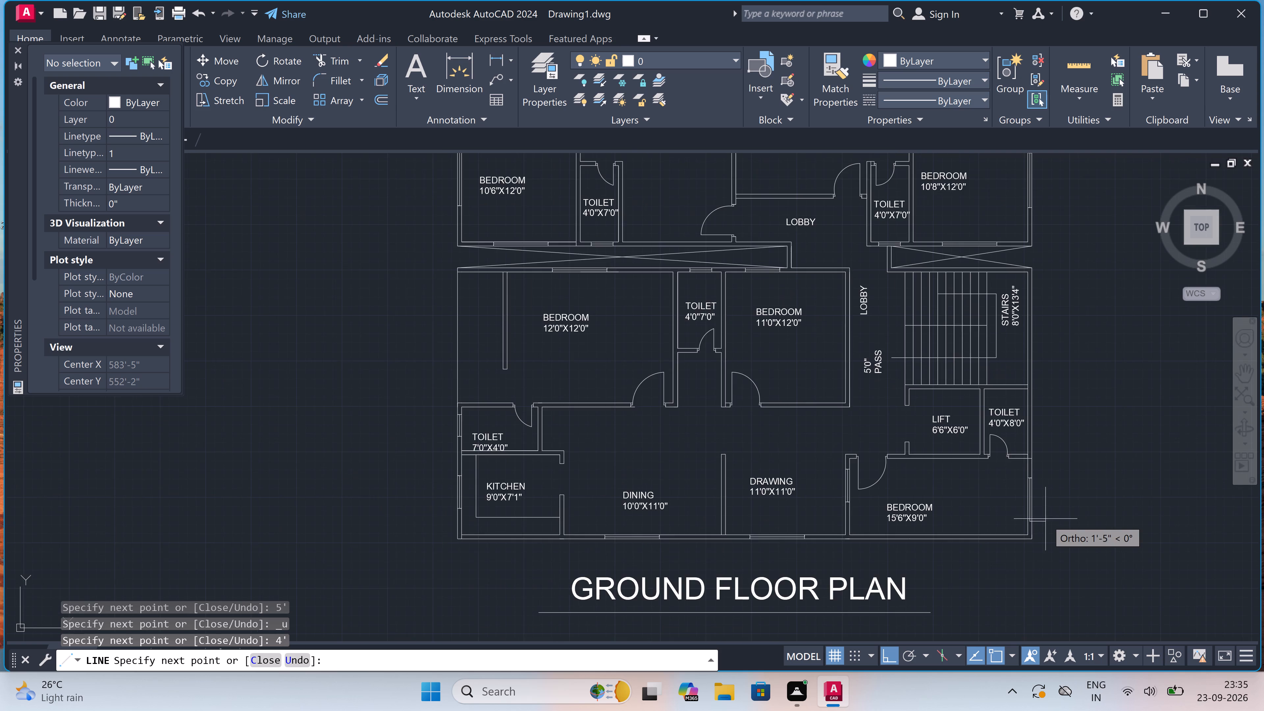
scroll(964, 534, up, 2)
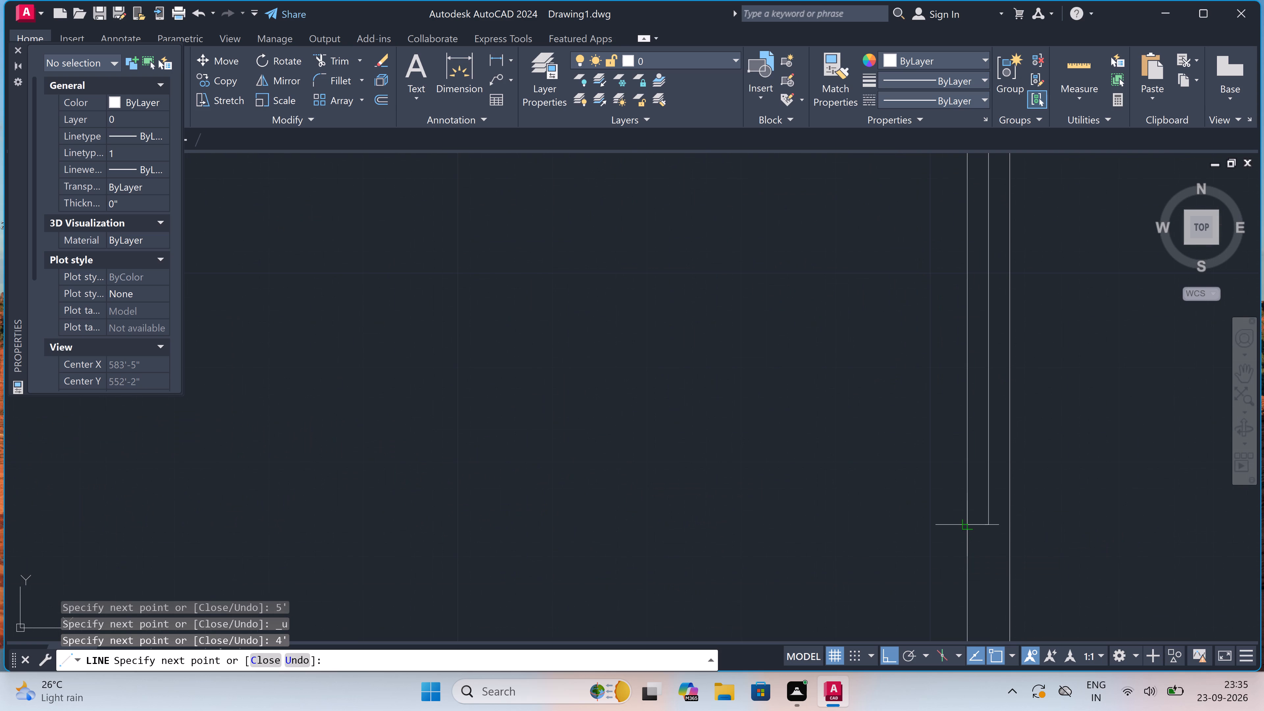
click(964, 528)
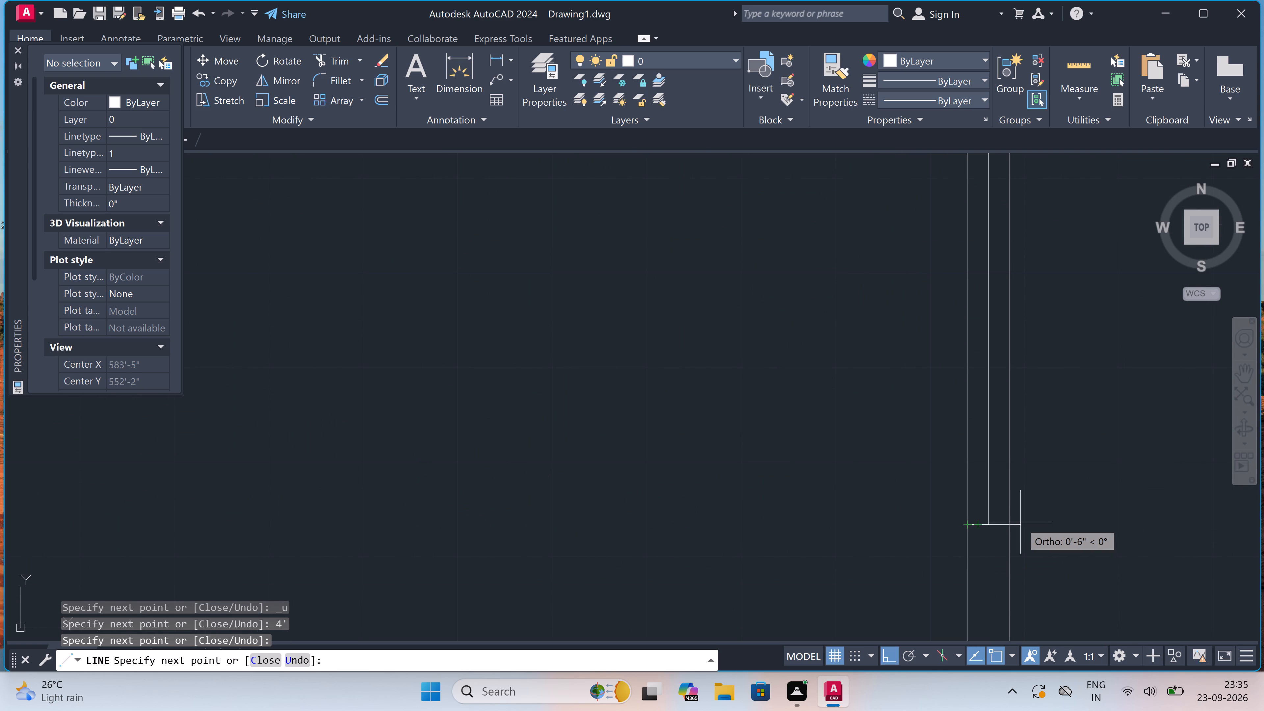
click(1009, 523)
key(Escape)
Trim the overlapping wall lines where the toilet's lower wall meets the east outer wall.
scroll(956, 491, down, 4)
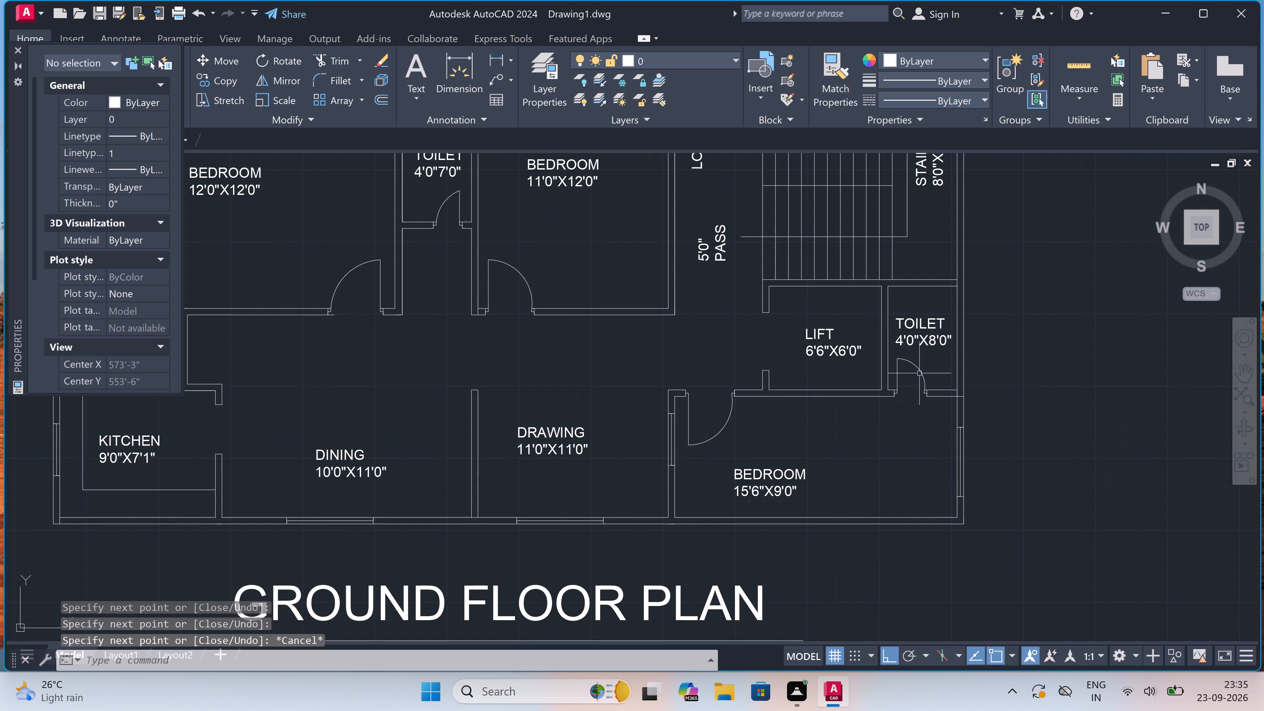
scroll(936, 378, up, 3)
text(TR)
key(space)
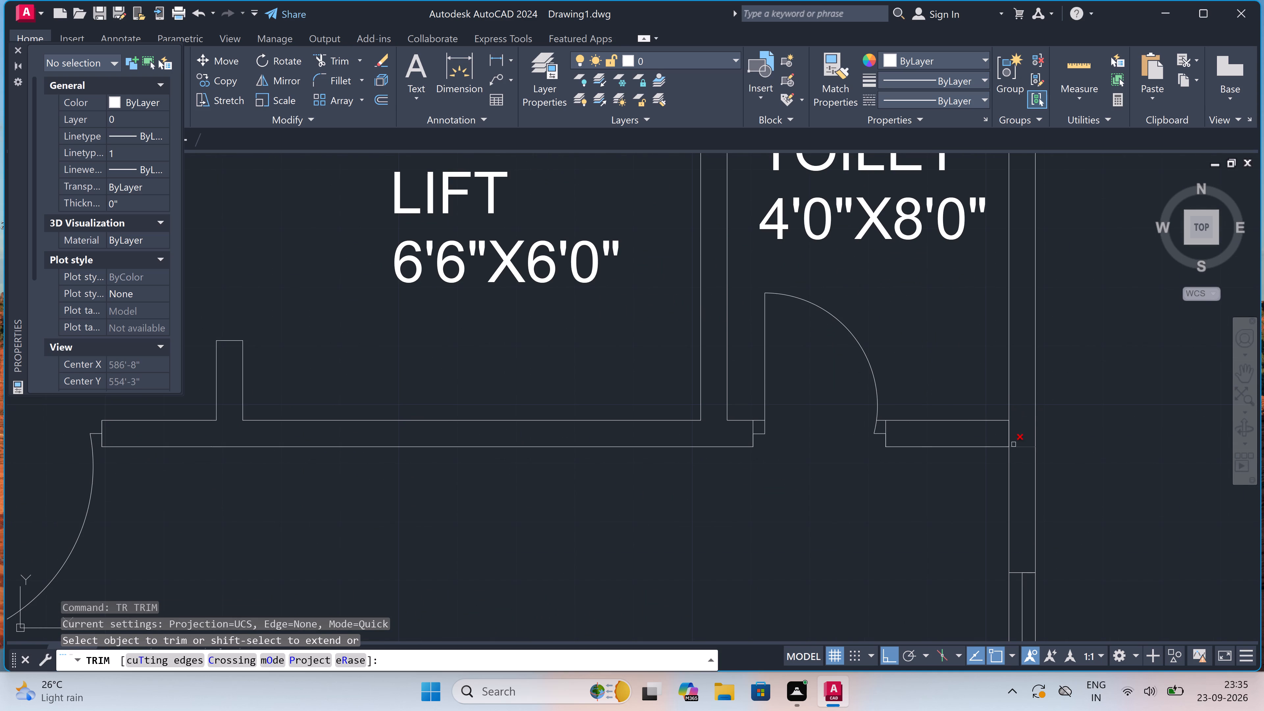
triple_click(1008, 436)
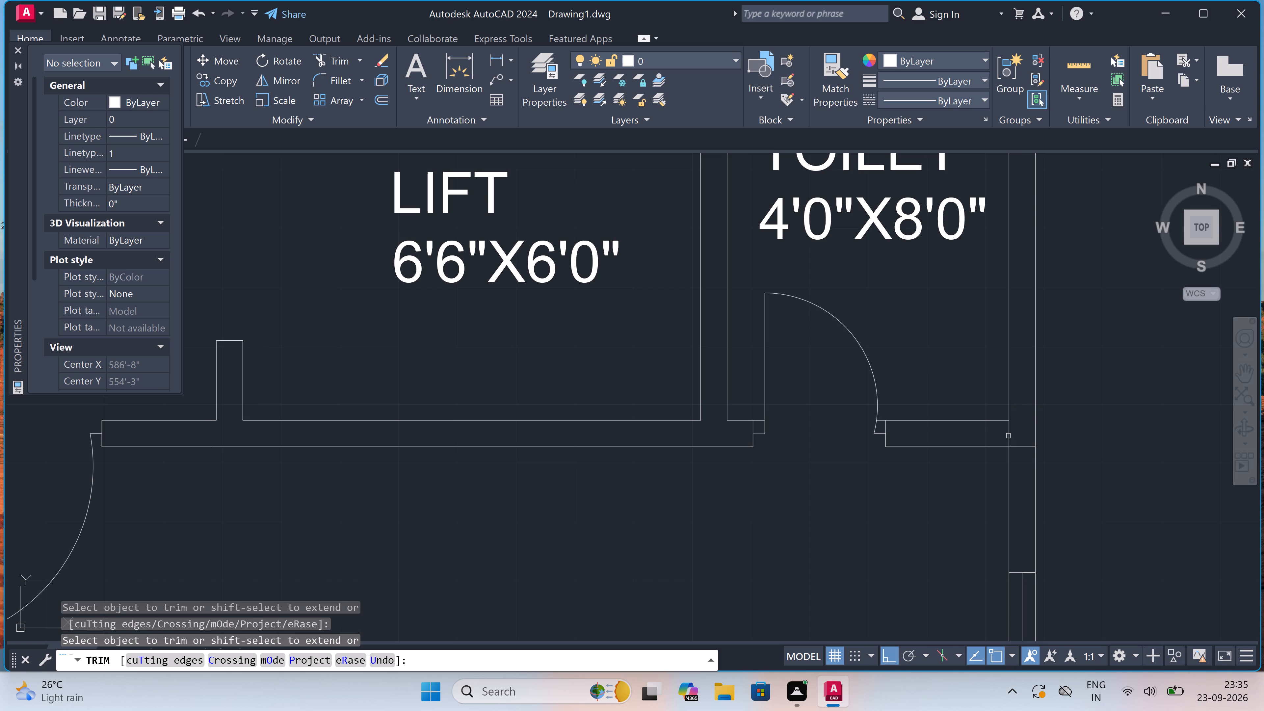
click(1030, 439)
click(1031, 459)
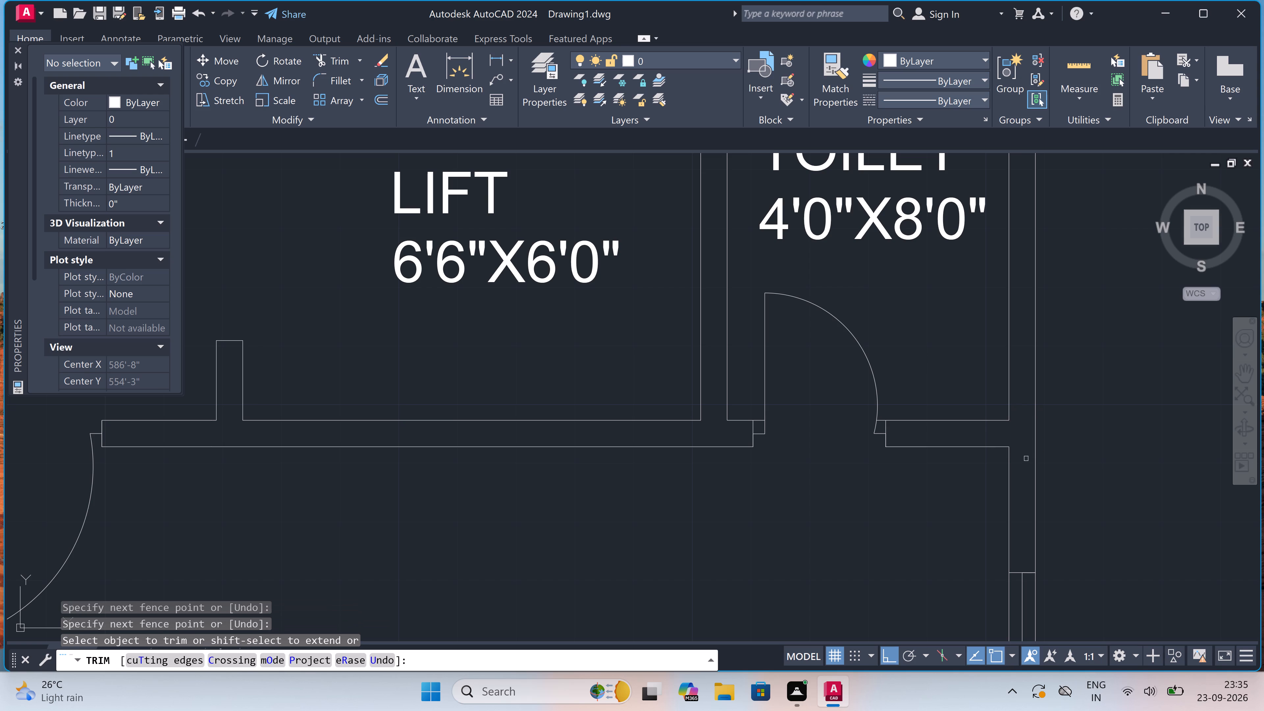
Trim the inner east wall line where the upper wall of the toilet beside the lift meets the outer wall.
scroll(1003, 454, down, 3)
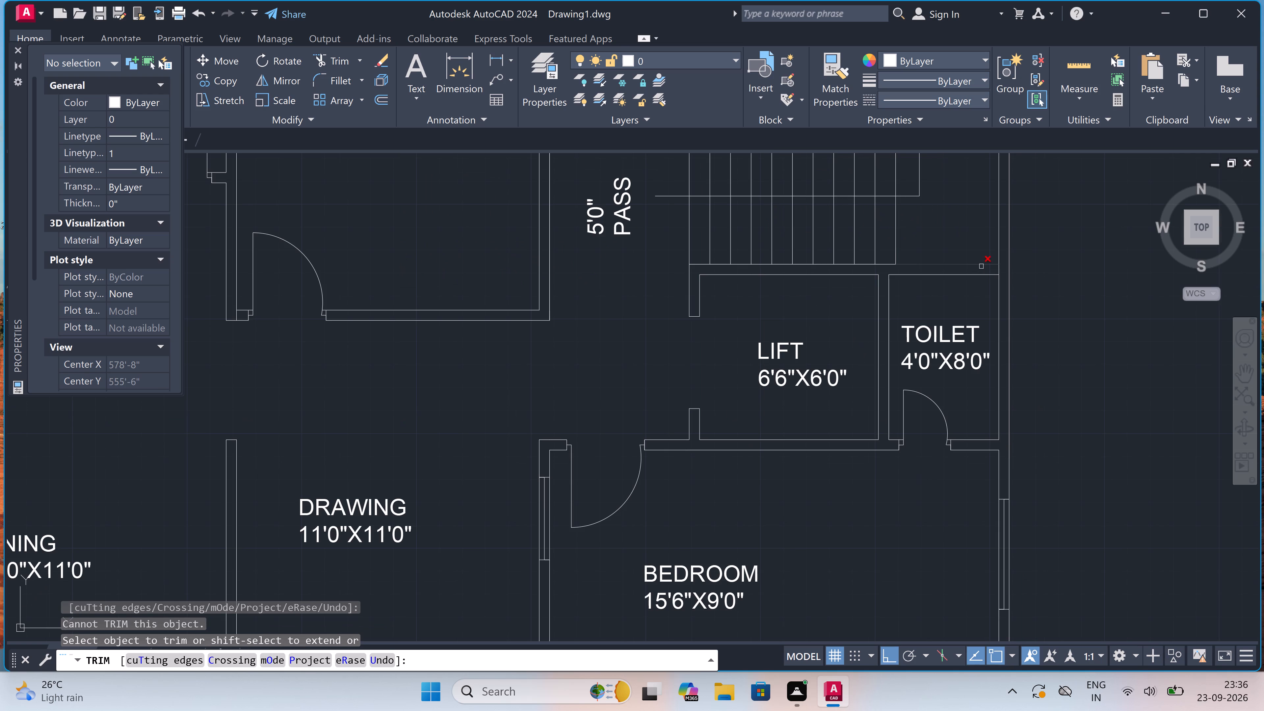
scroll(996, 260, up, 3)
click(995, 299)
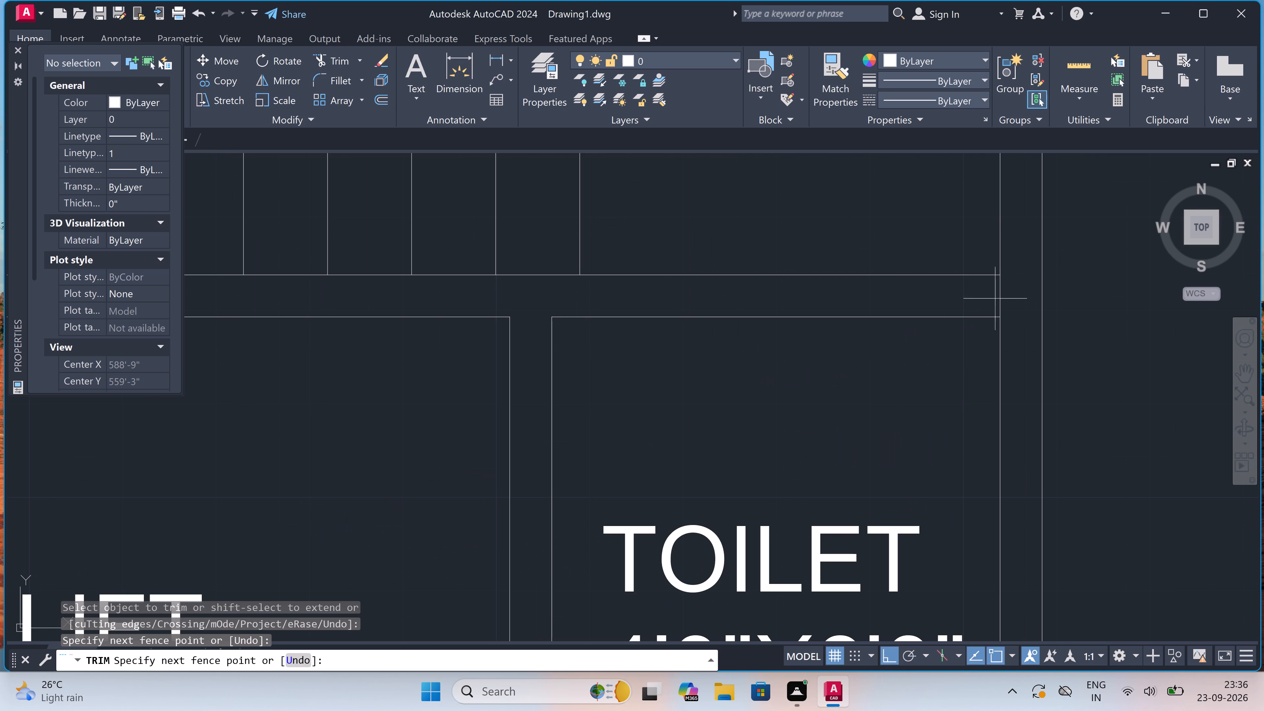
click(1008, 295)
key(Escape)
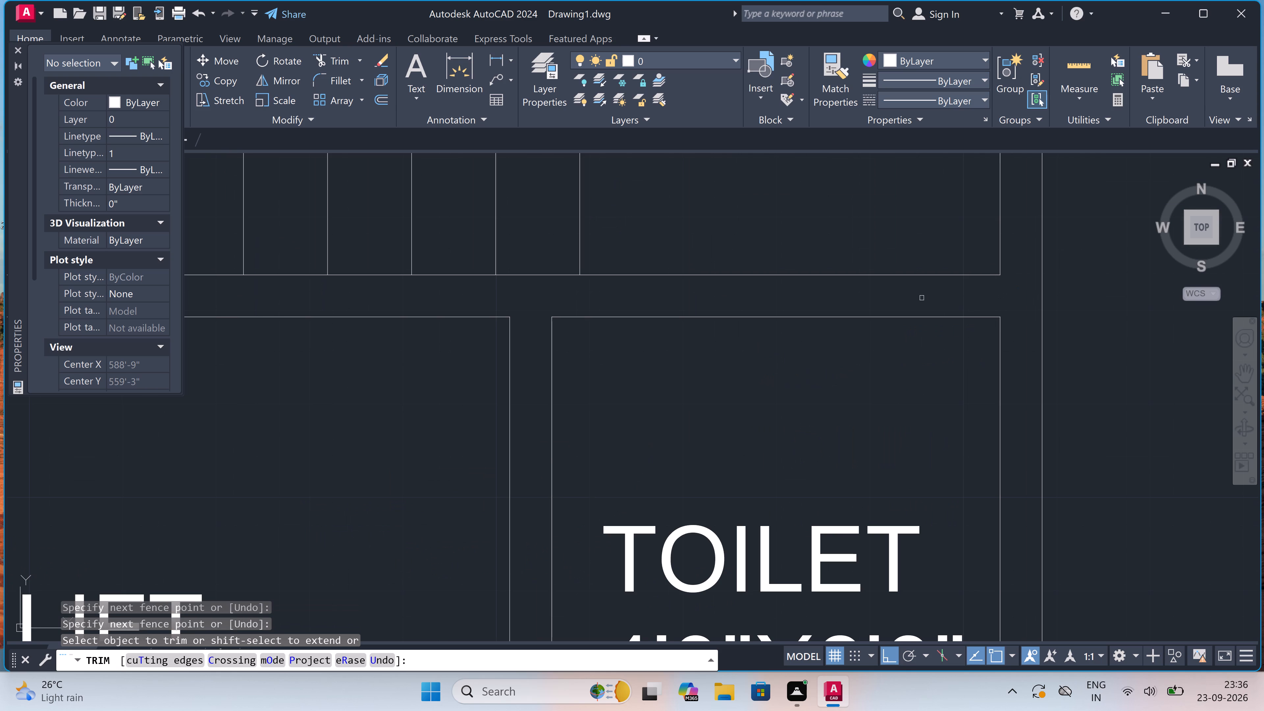
Change the plan title from GROUND FLOOR PLAN to FIRST OR SECOND FLOOR PLAN.
scroll(871, 296, down, 5)
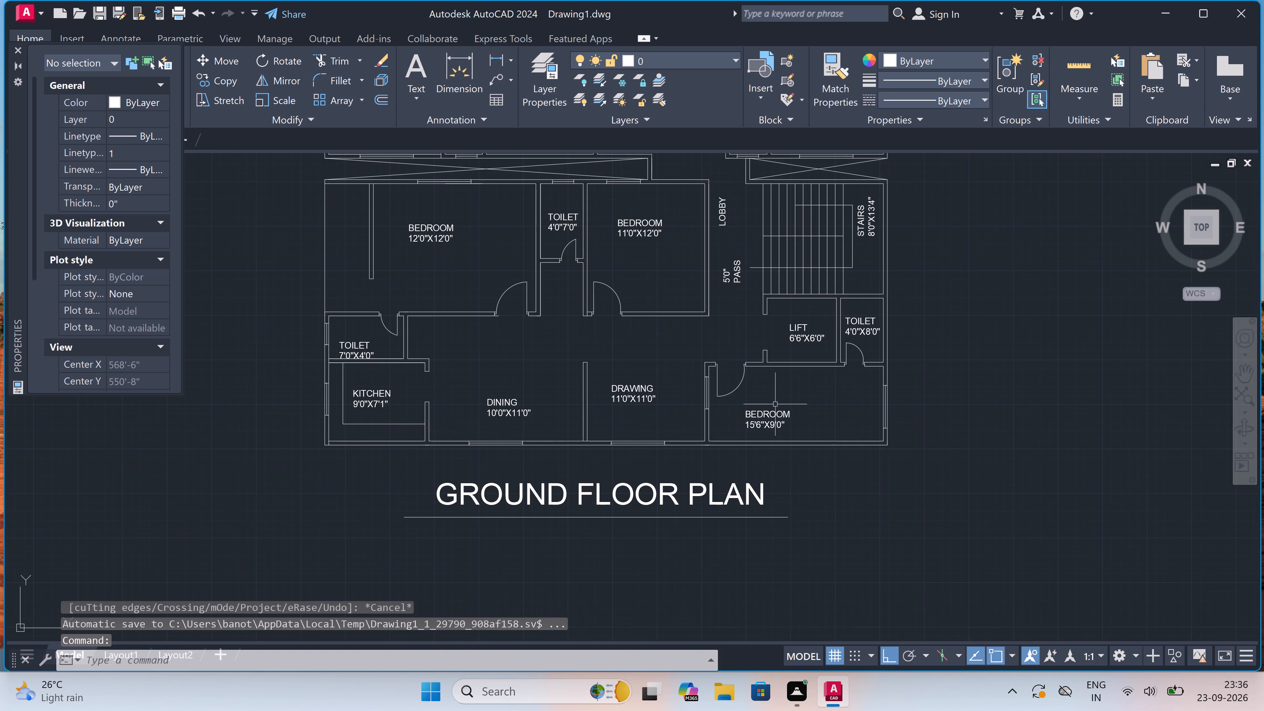
scroll(770, 427, down, 2)
scroll(738, 356, up, 2)
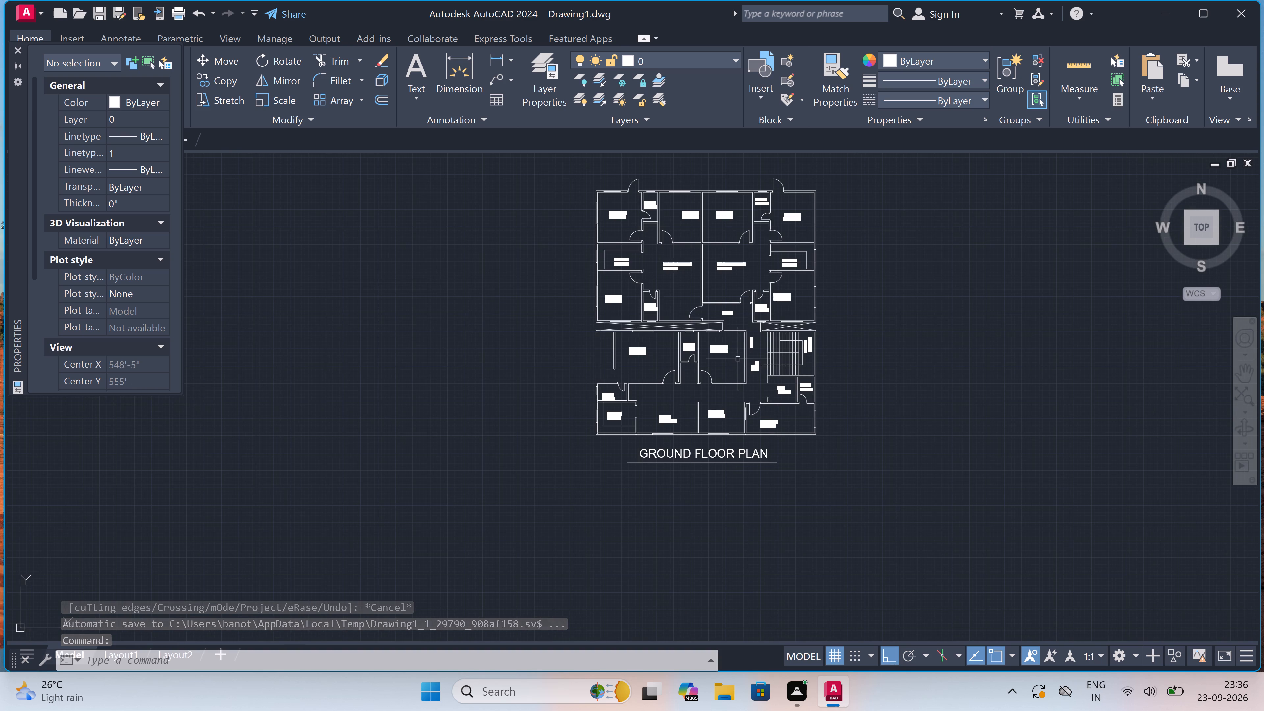
scroll(737, 358, down, 1)
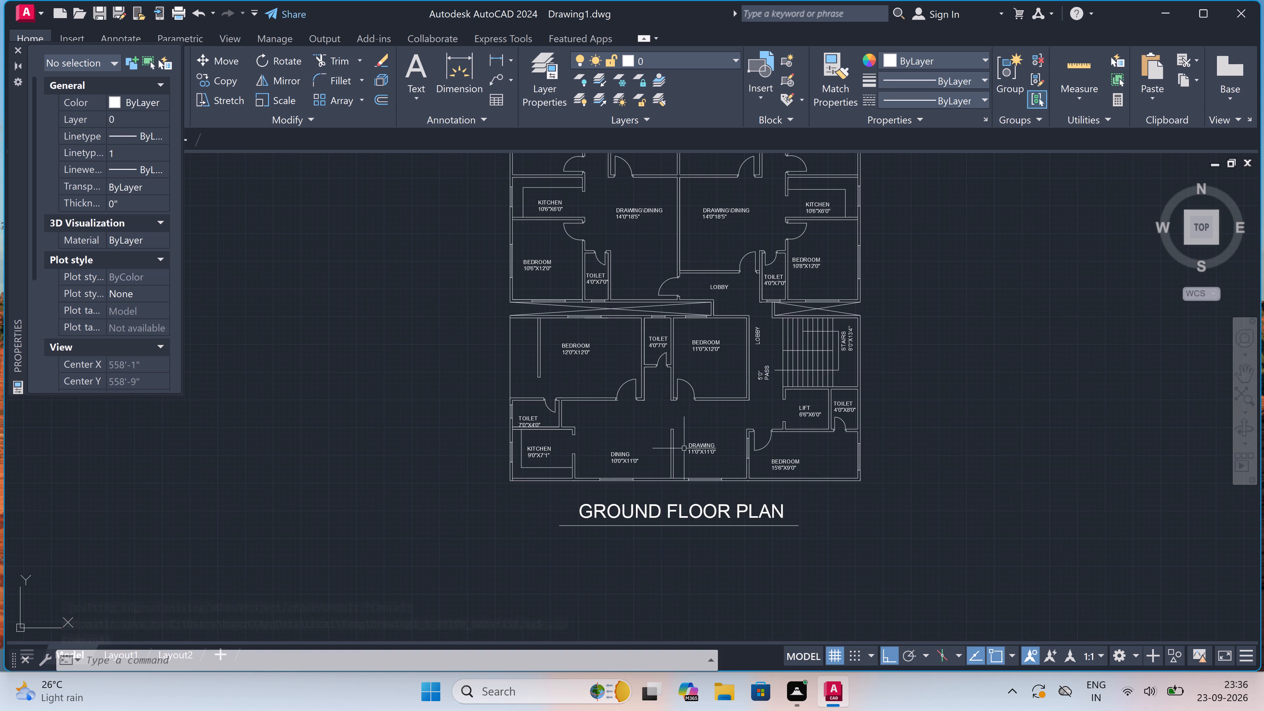
scroll(590, 520, up, 1)
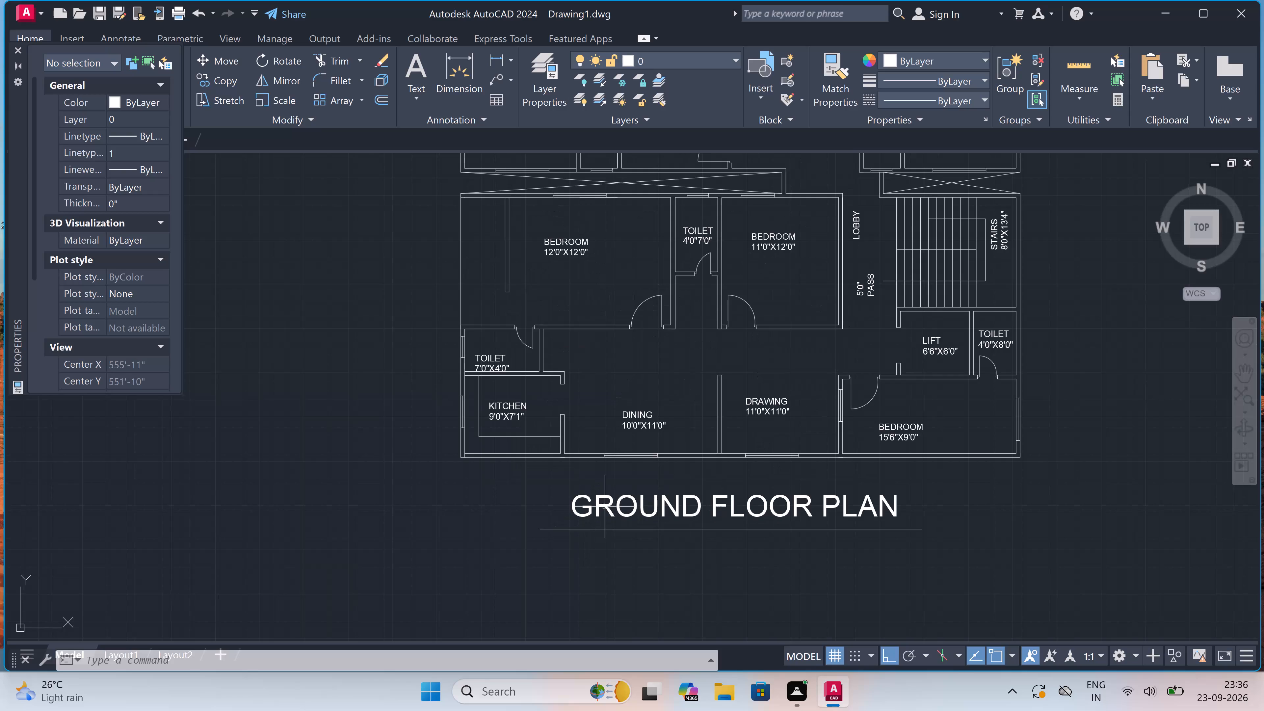
double_click(604, 507)
click(594, 503)
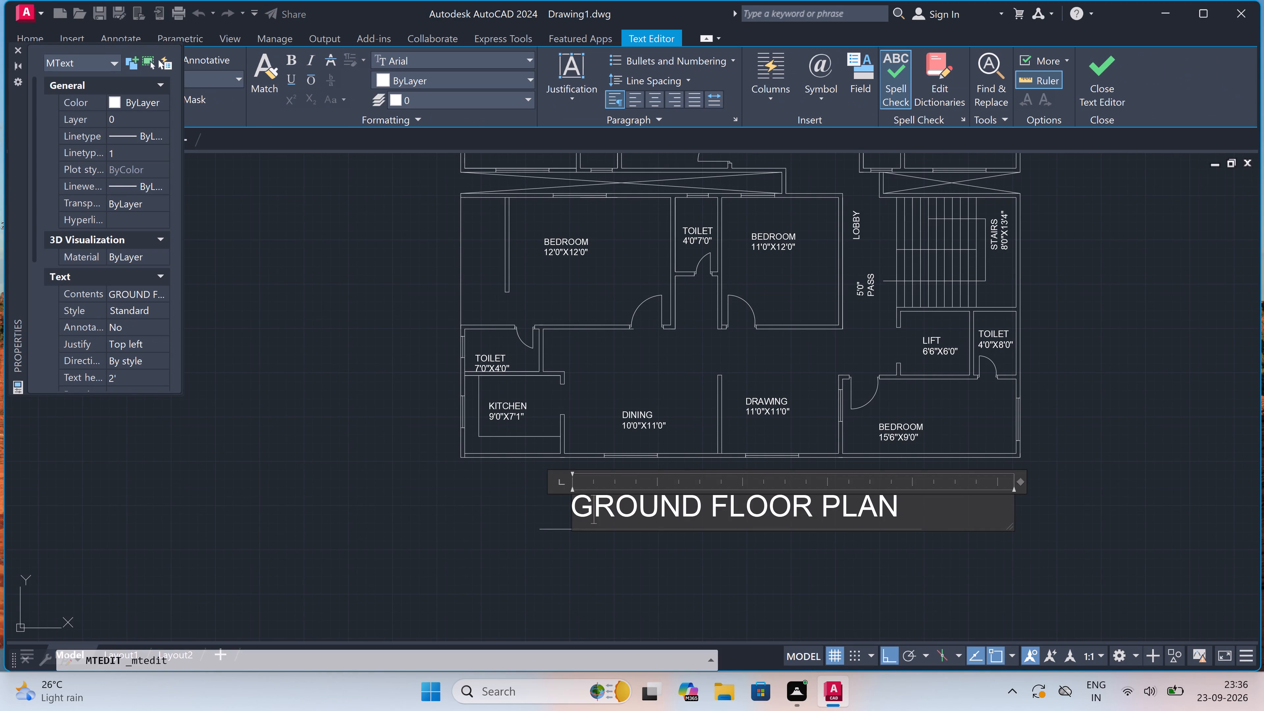
click(706, 509)
key(BackSpace)
key(BackSpace)
key(BackSpace)
key(BackSpace)
key(BackSpace)
key(BackSpace)
key(BackSpace)
key(BackSpace)
key(BackSpace)
key(BackSpace)
key(BackSpace)
key(BackSpace)
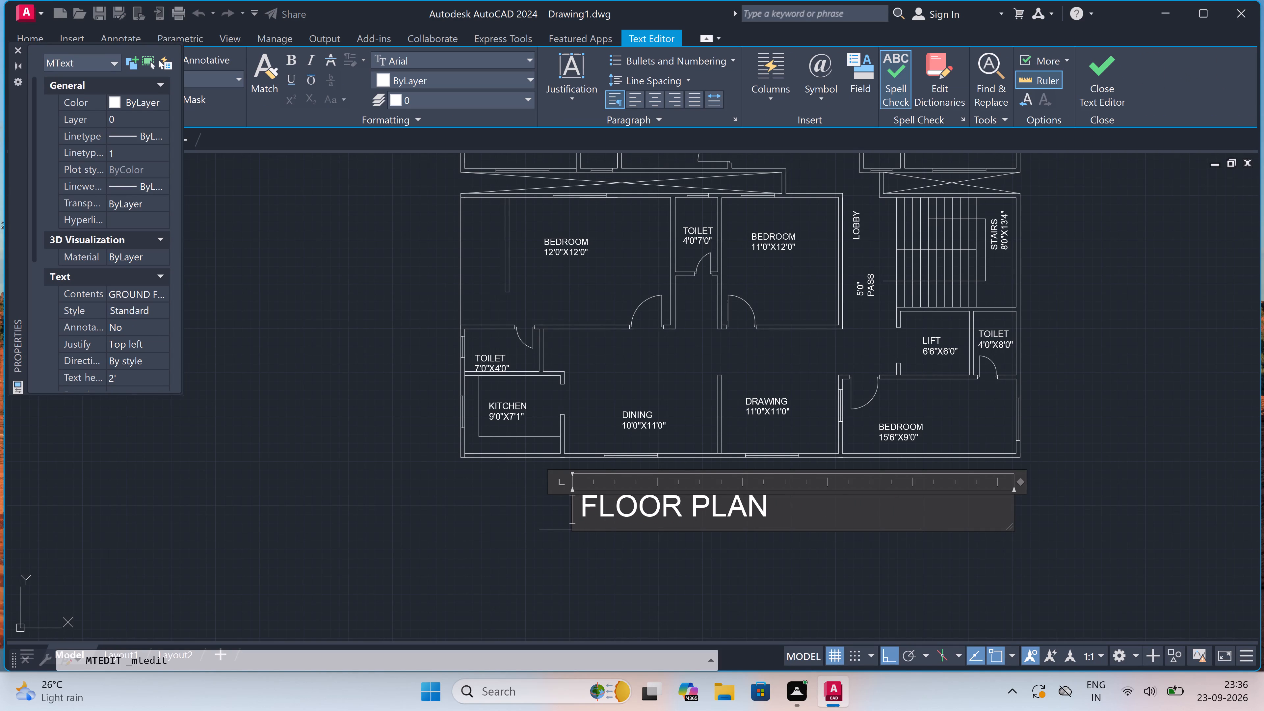
text(FIRAT)
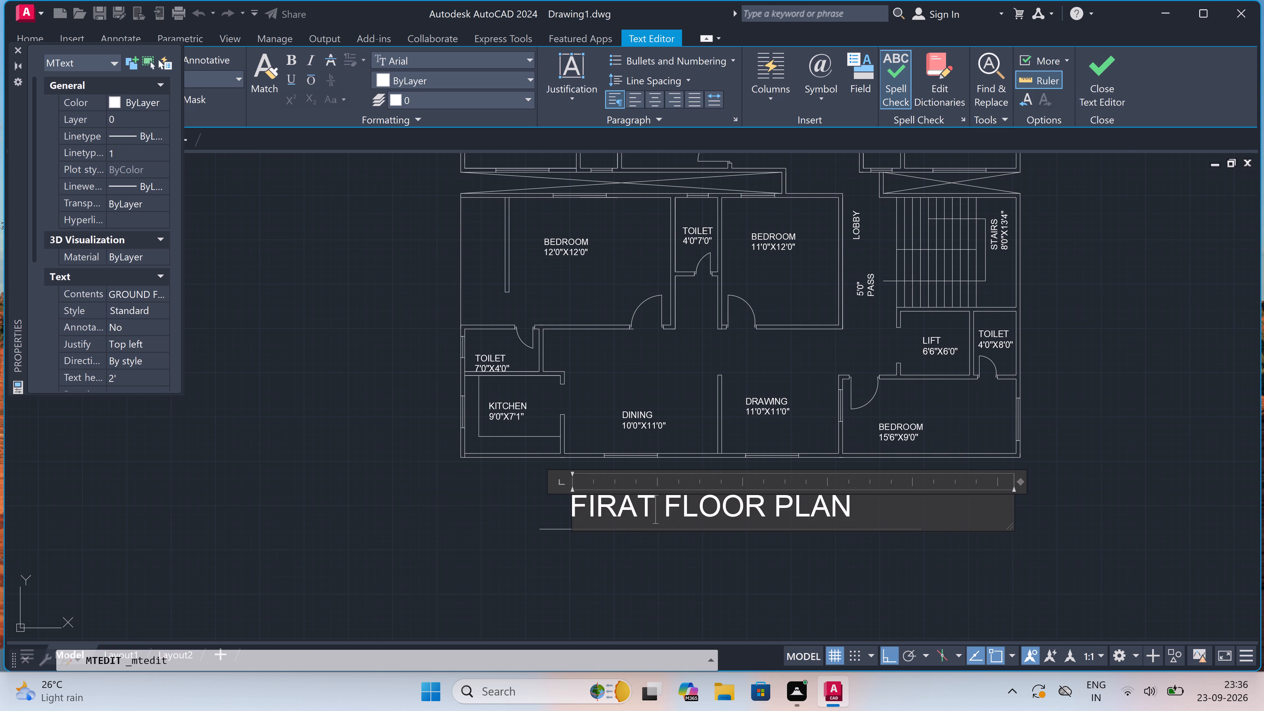
key(BackSpace)
key(BackSpace)
key(BackSpace)
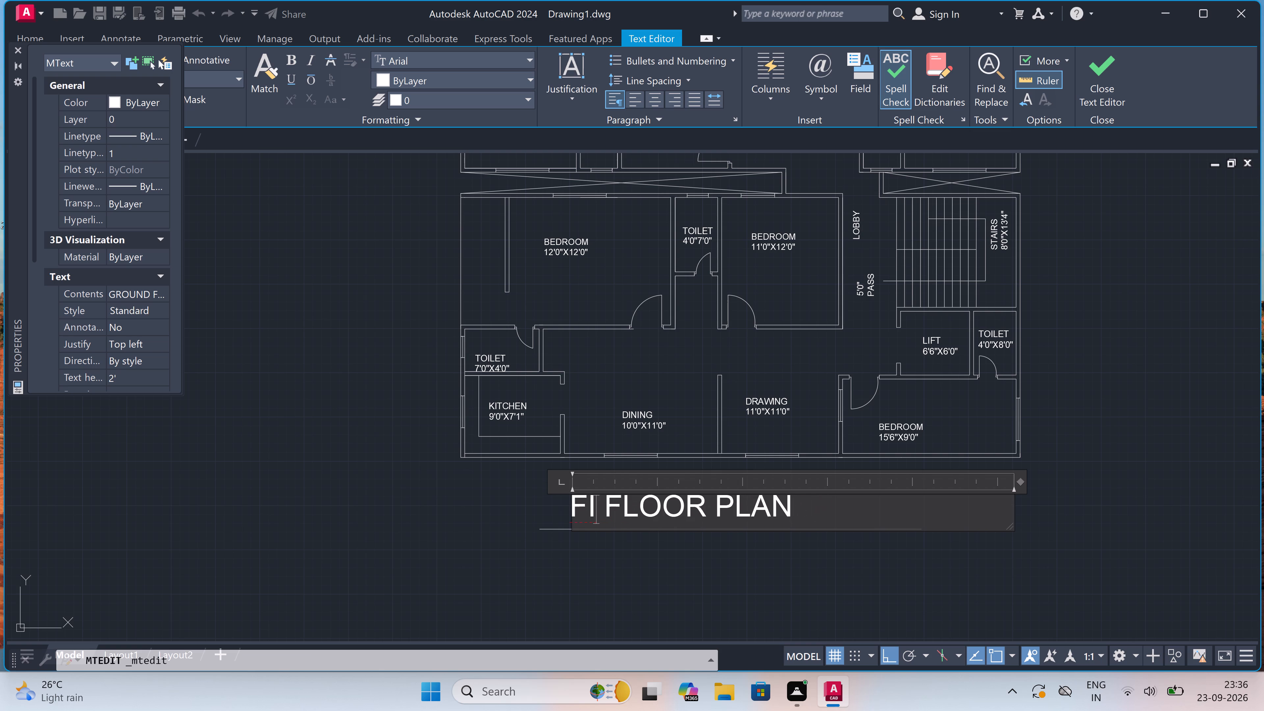
text(RST)
key(space)
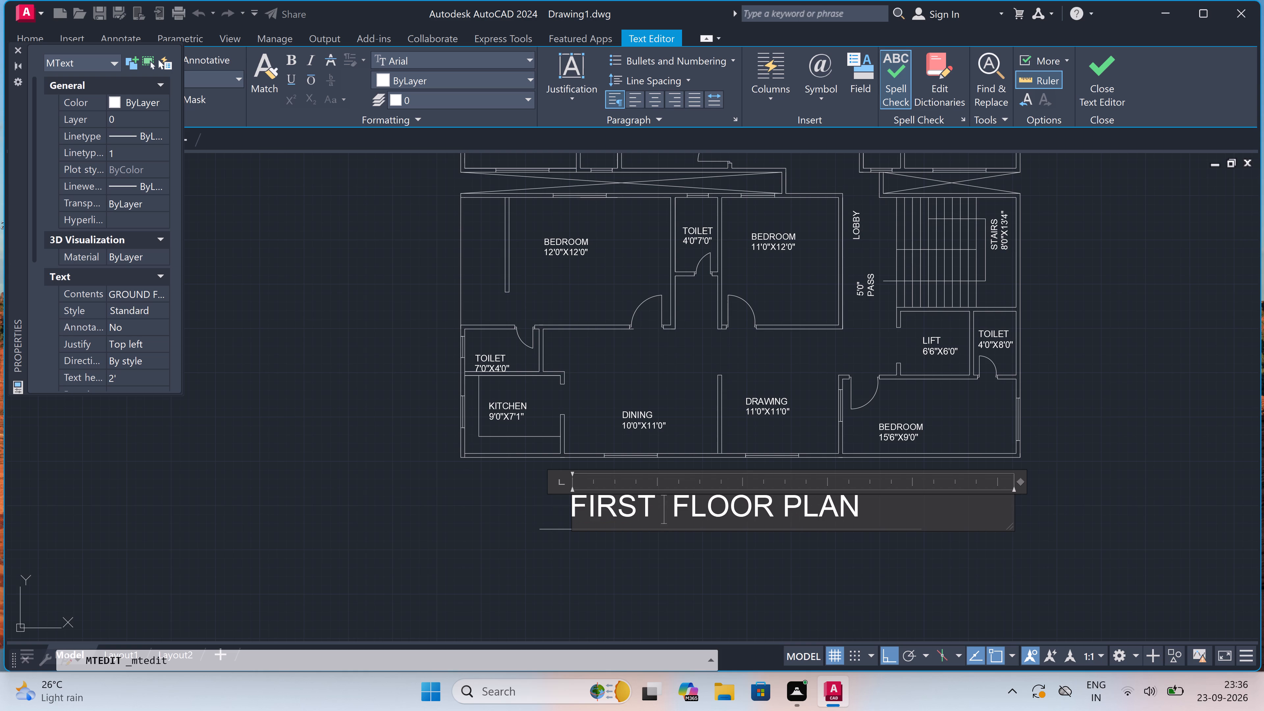
key(o)
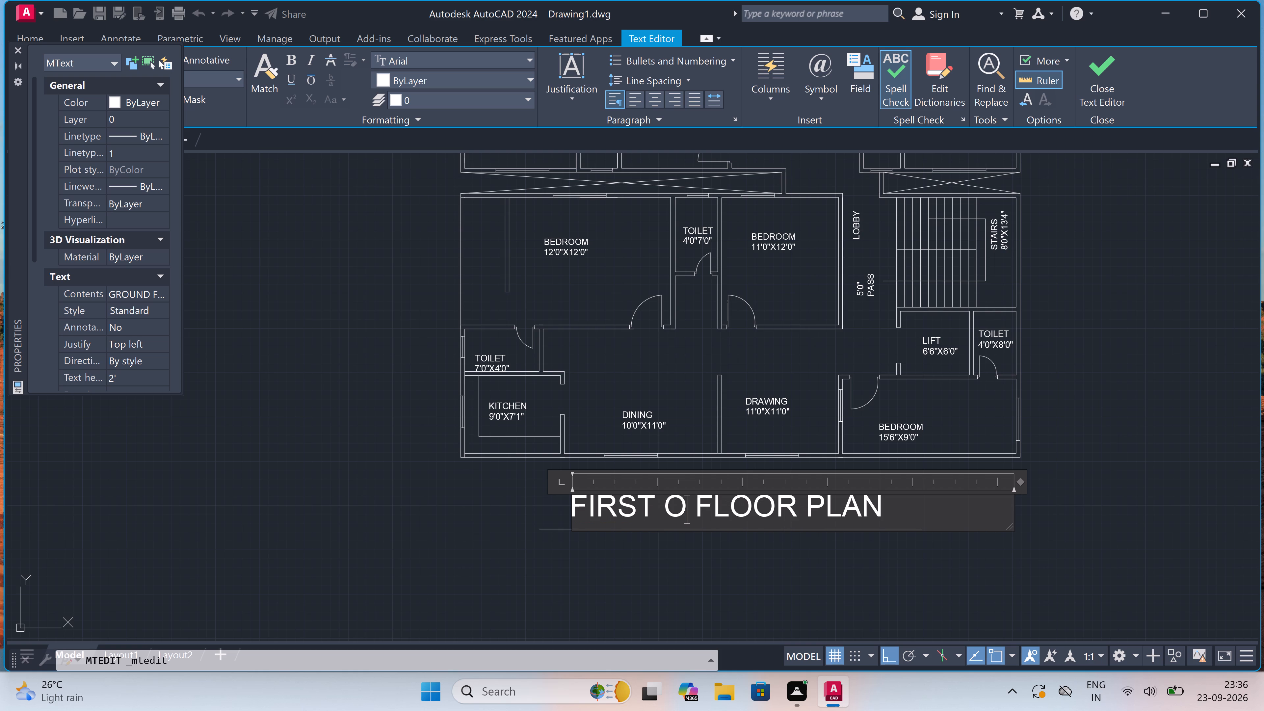
text(R)
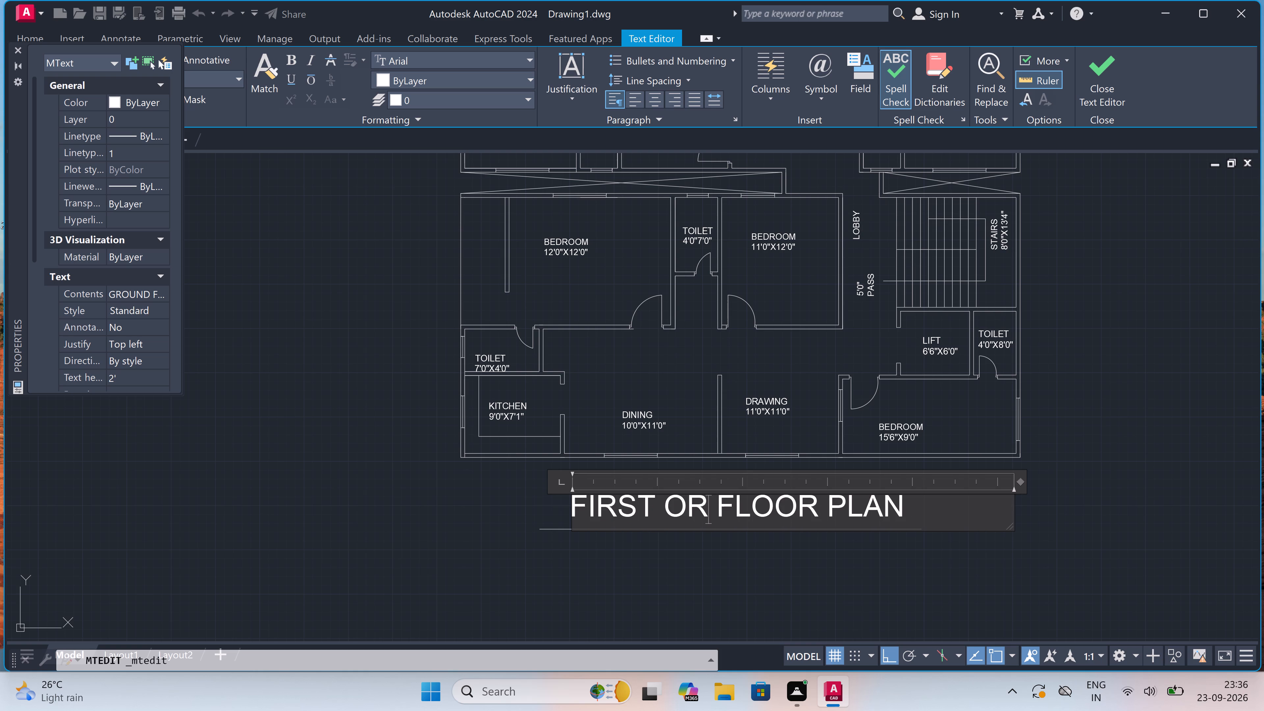
key(space)
text(SECOND)
key(space)
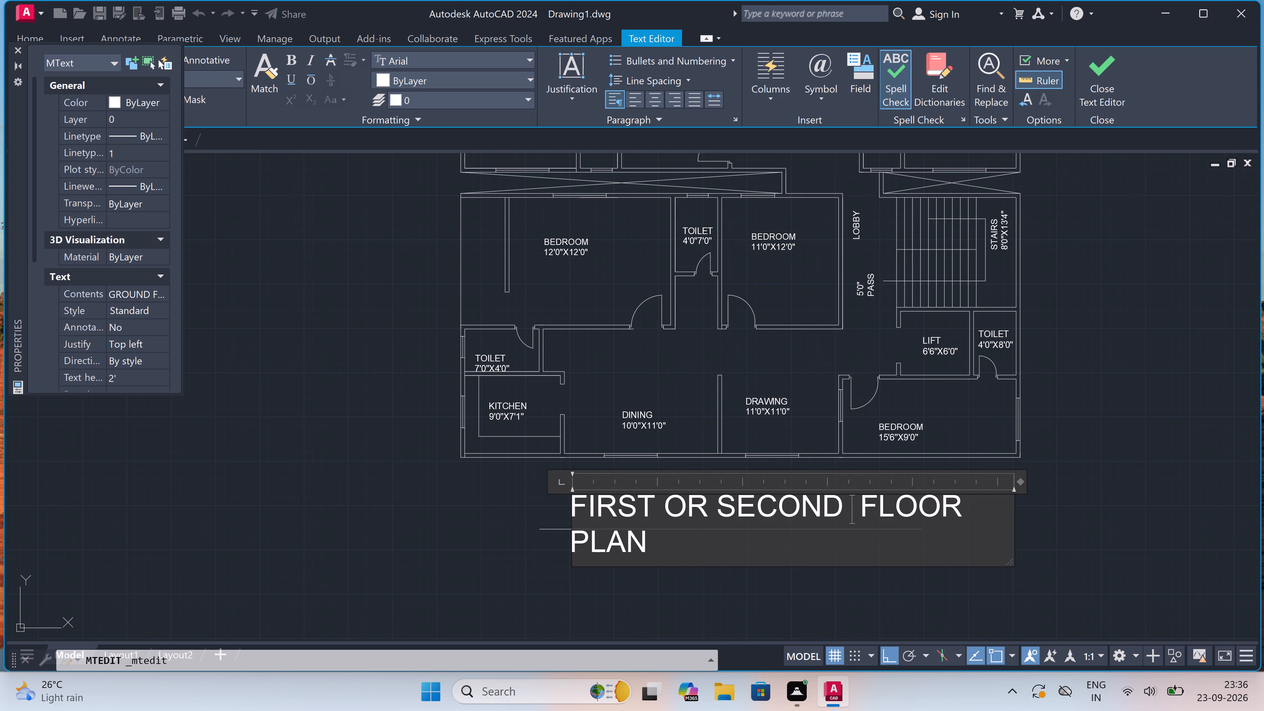
click(512, 565)
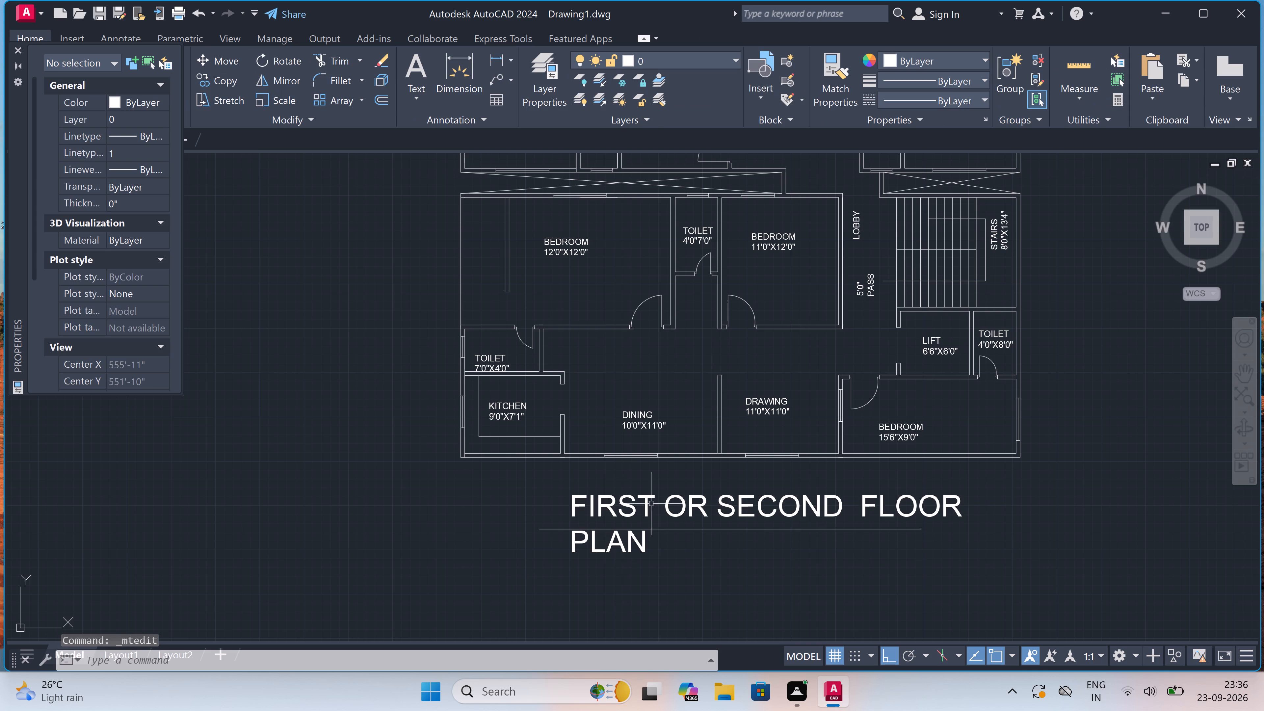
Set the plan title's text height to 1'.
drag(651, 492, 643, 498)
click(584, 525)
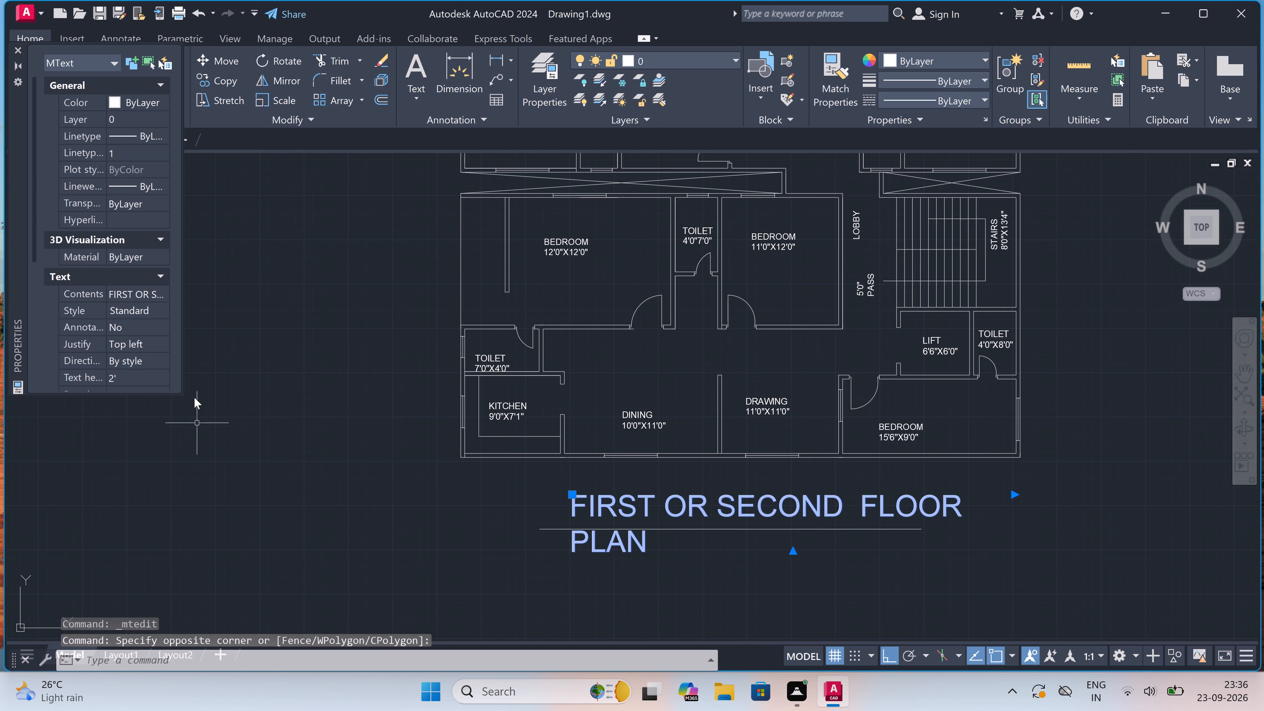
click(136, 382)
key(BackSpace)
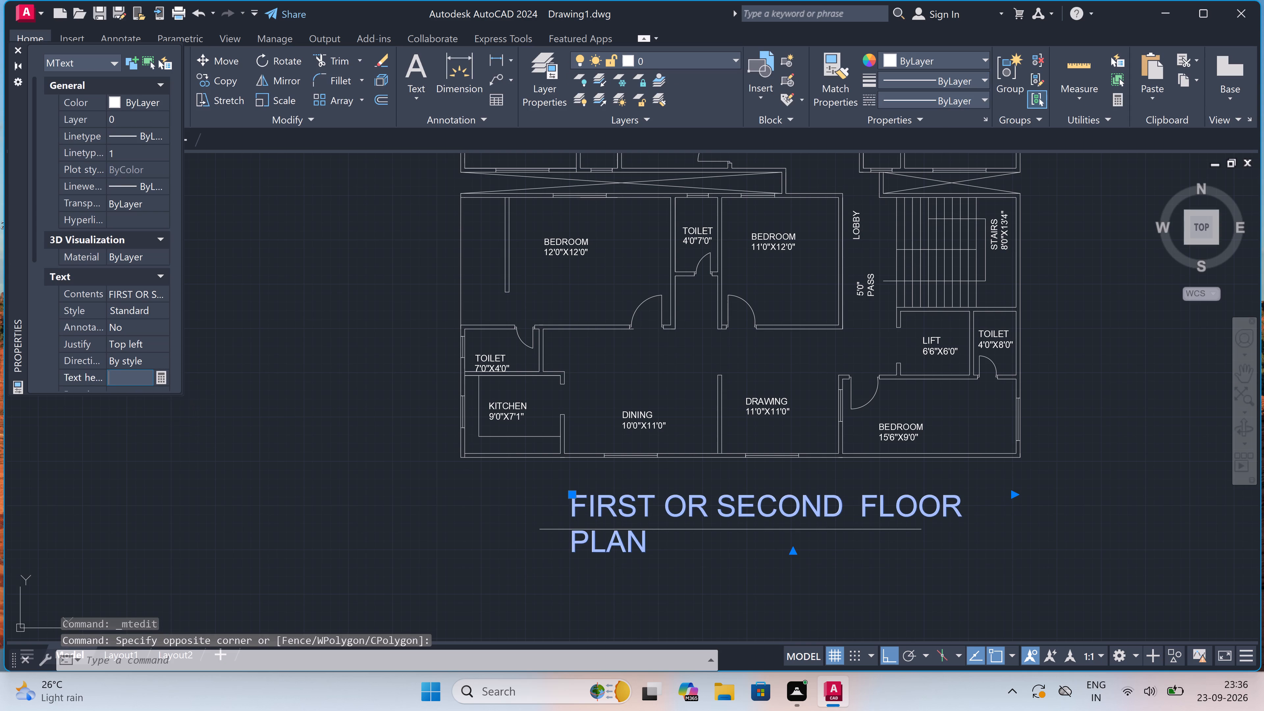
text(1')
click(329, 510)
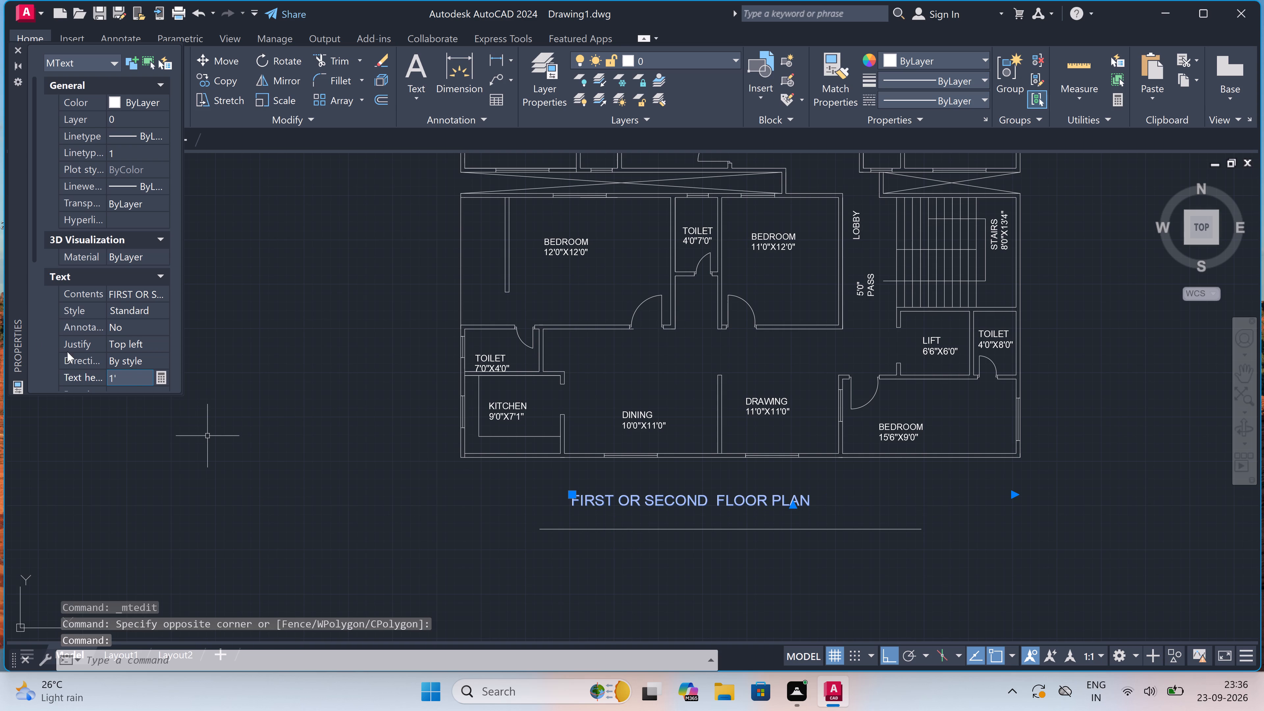
Set the plan title's text height to 1.5' and clear the selection.
click(127, 378)
key(BackSpace)
key(BackSpace)
key(BackSpace)
key(BackSpace)
key(BackSpace)
key(BackSpace)
key(BackSpace)
key(BackSpace)
key(BackSpace)
key(BackSpace)
key(BackSpace)
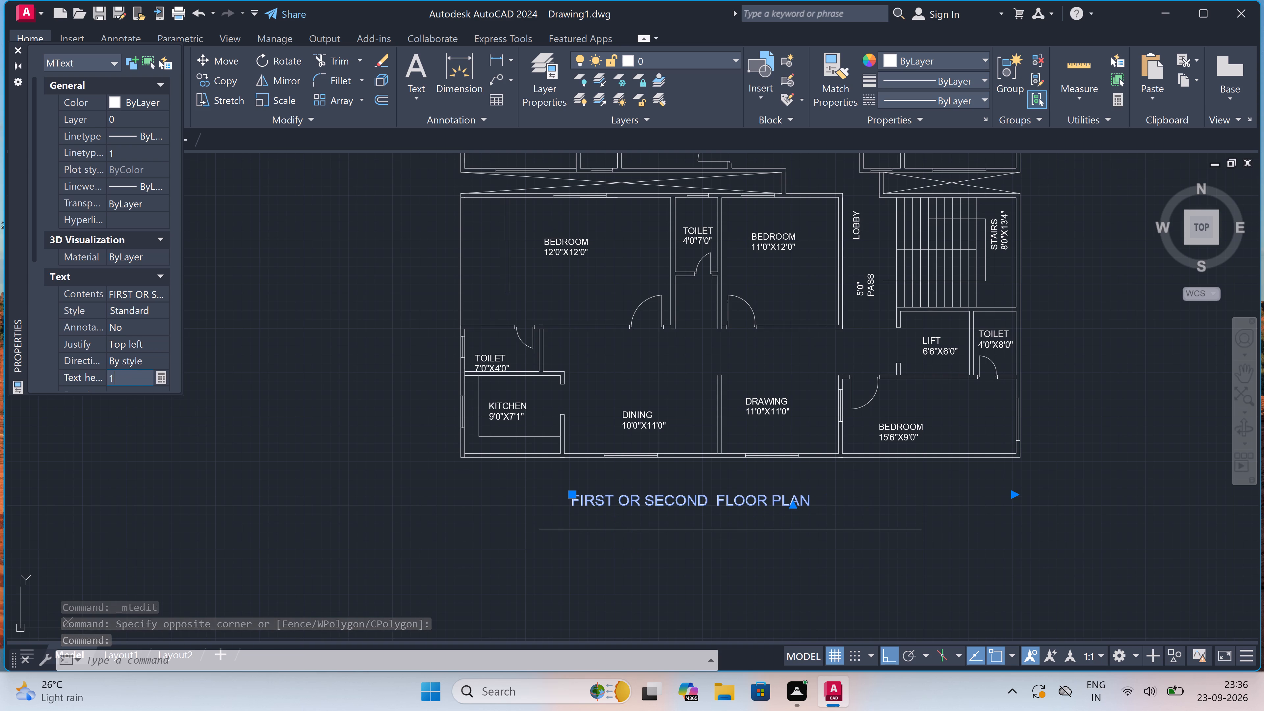
text(1.5')
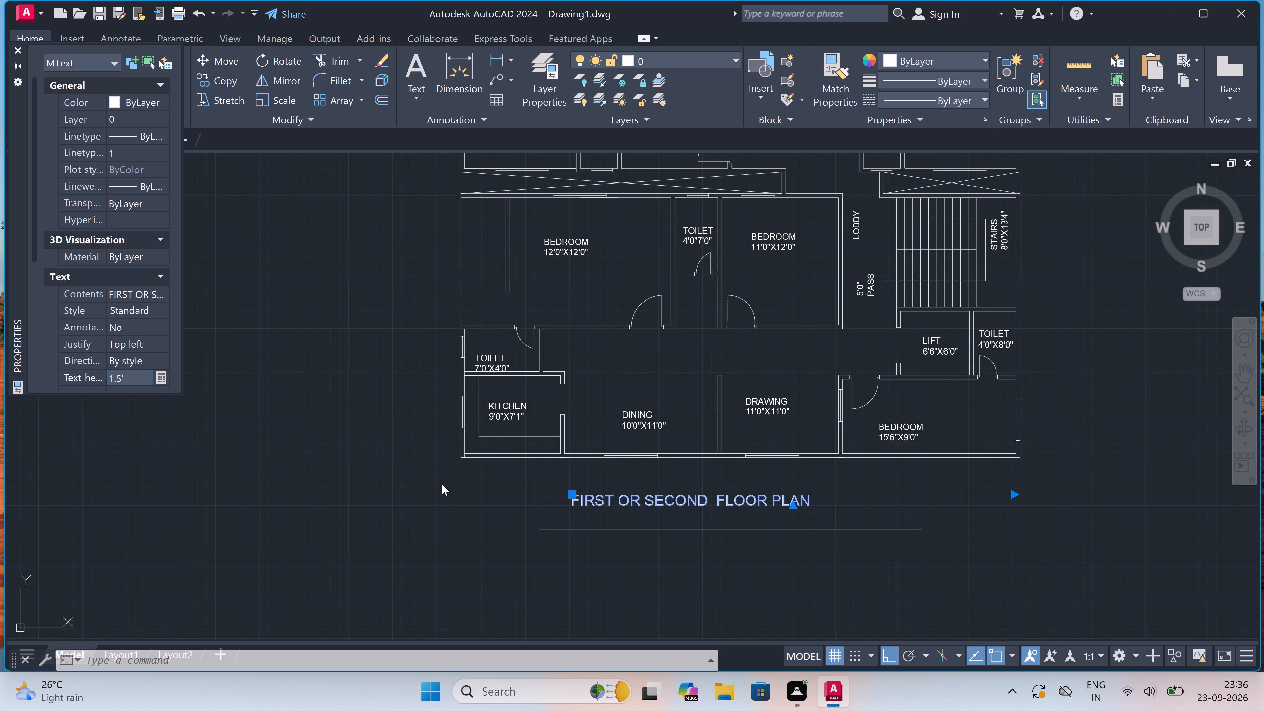
click(442, 484)
key(Escape)
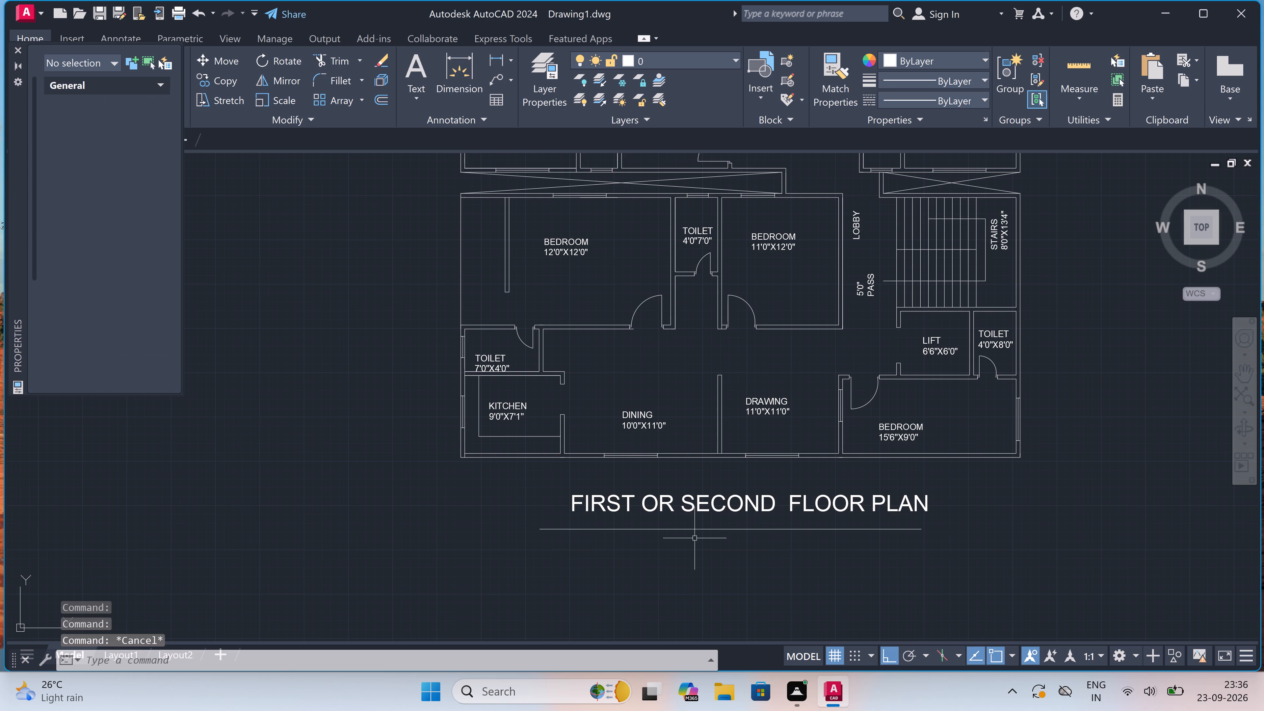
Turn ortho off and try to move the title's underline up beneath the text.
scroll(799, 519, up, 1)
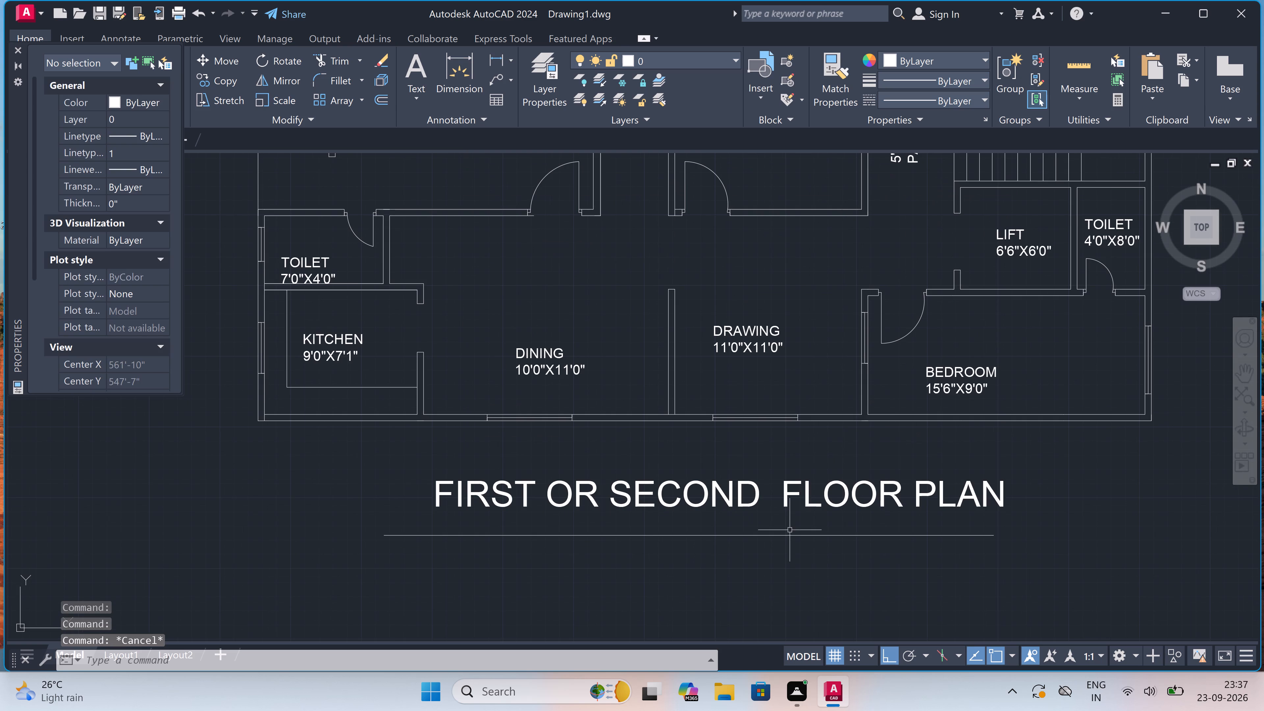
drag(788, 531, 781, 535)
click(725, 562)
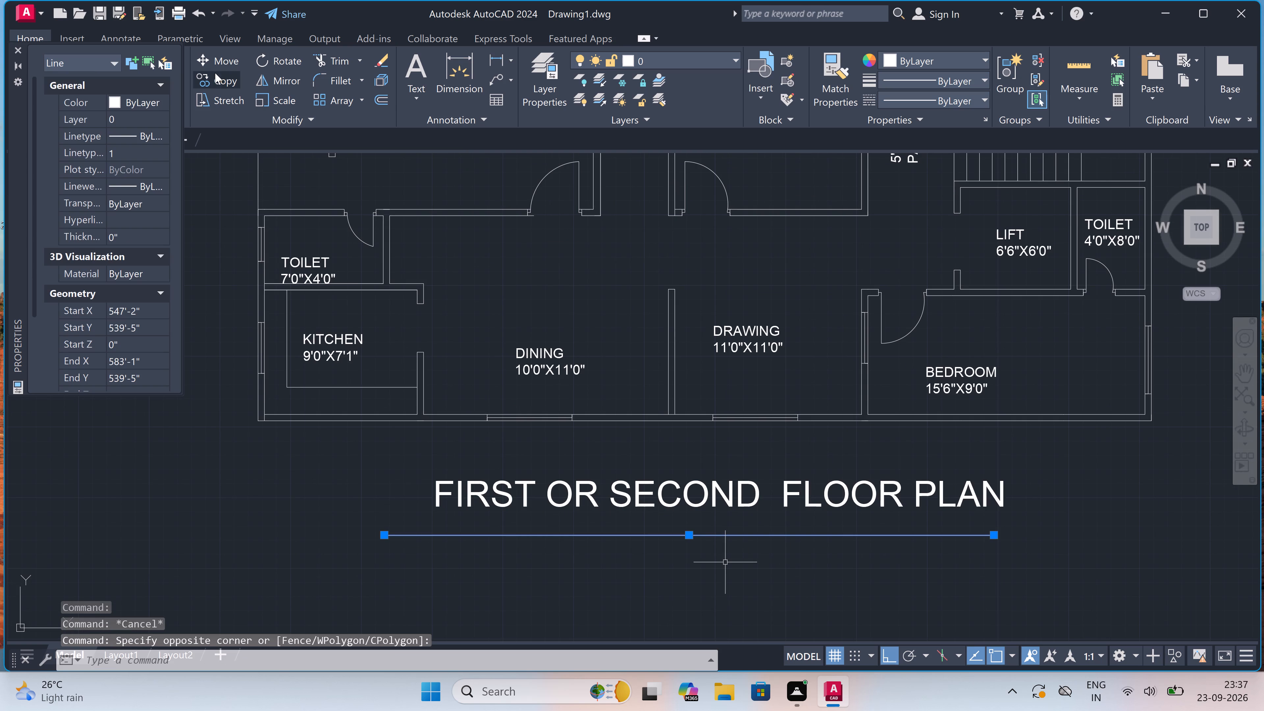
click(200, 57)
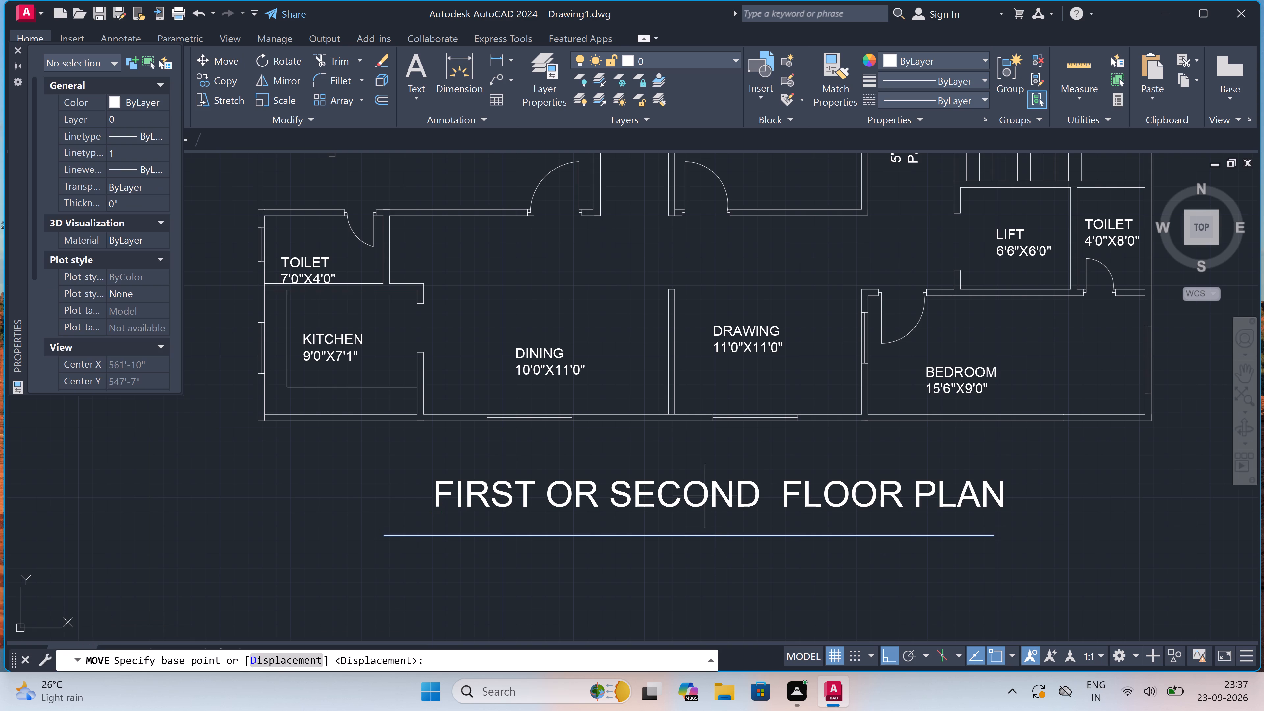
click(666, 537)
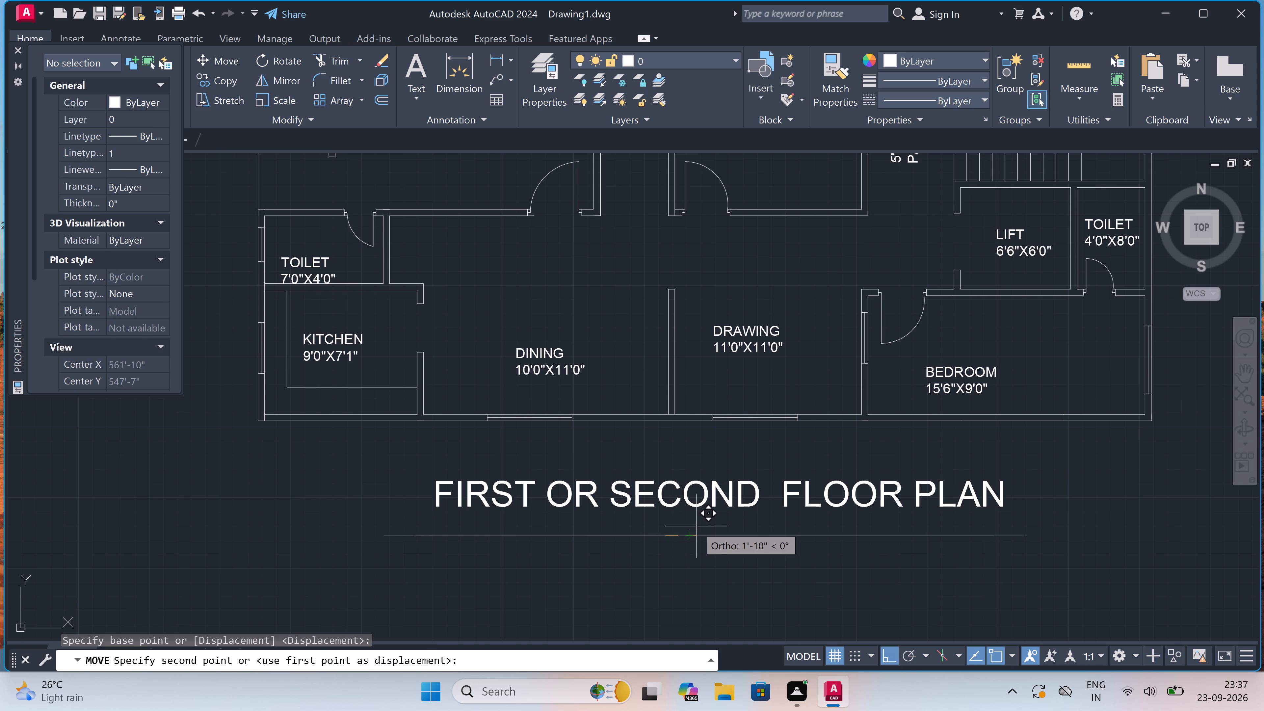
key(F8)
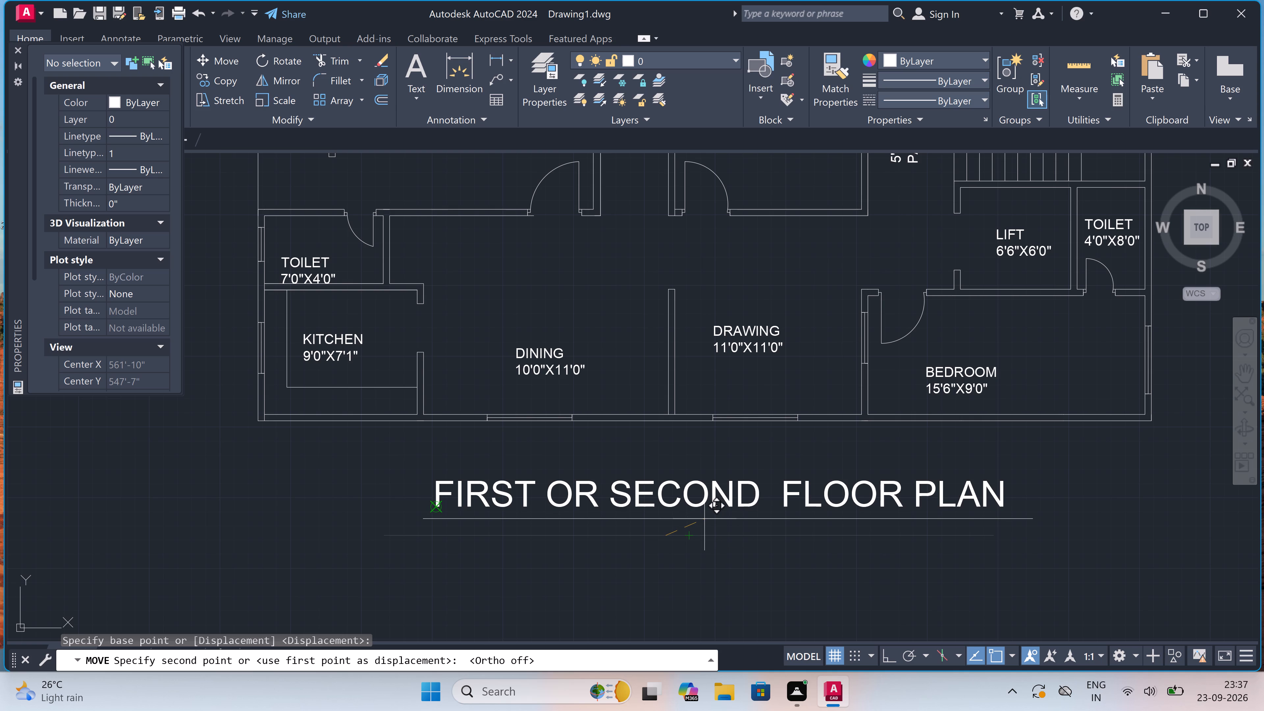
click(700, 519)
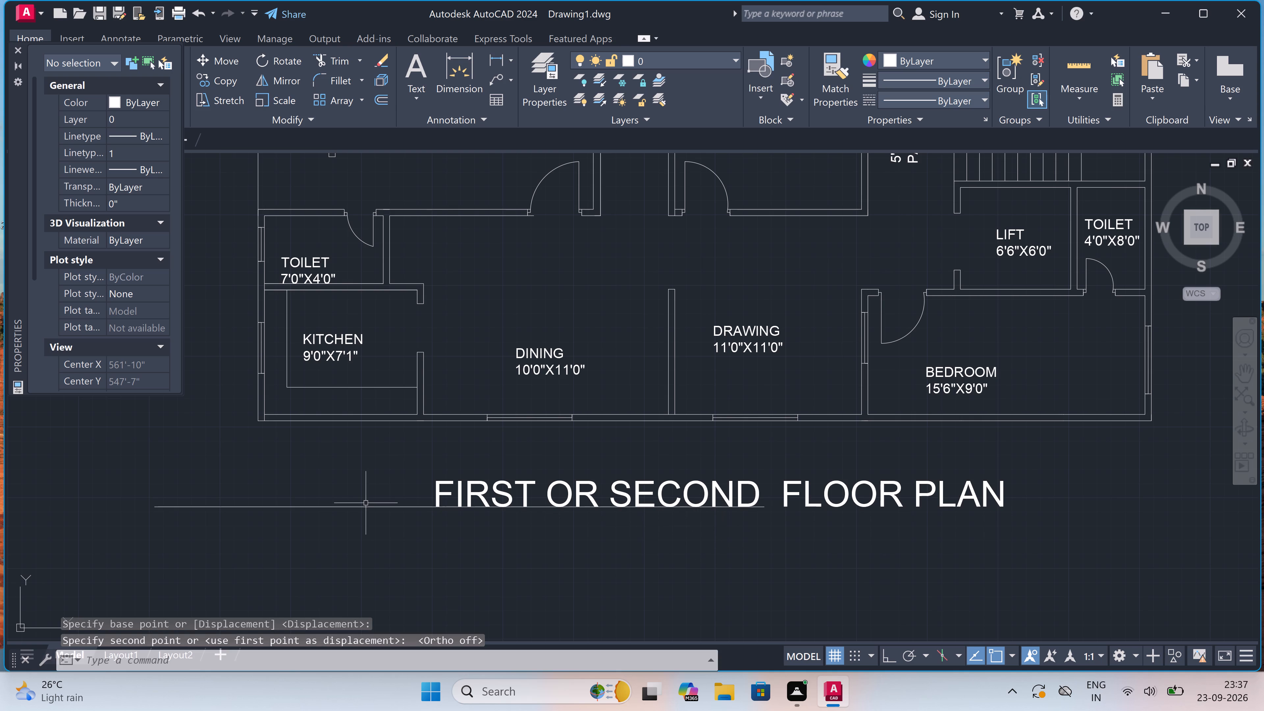
Move the underline so it sits just below the plan title and extends slightly past both ends of the text.
drag(364, 502, 347, 517)
click(325, 532)
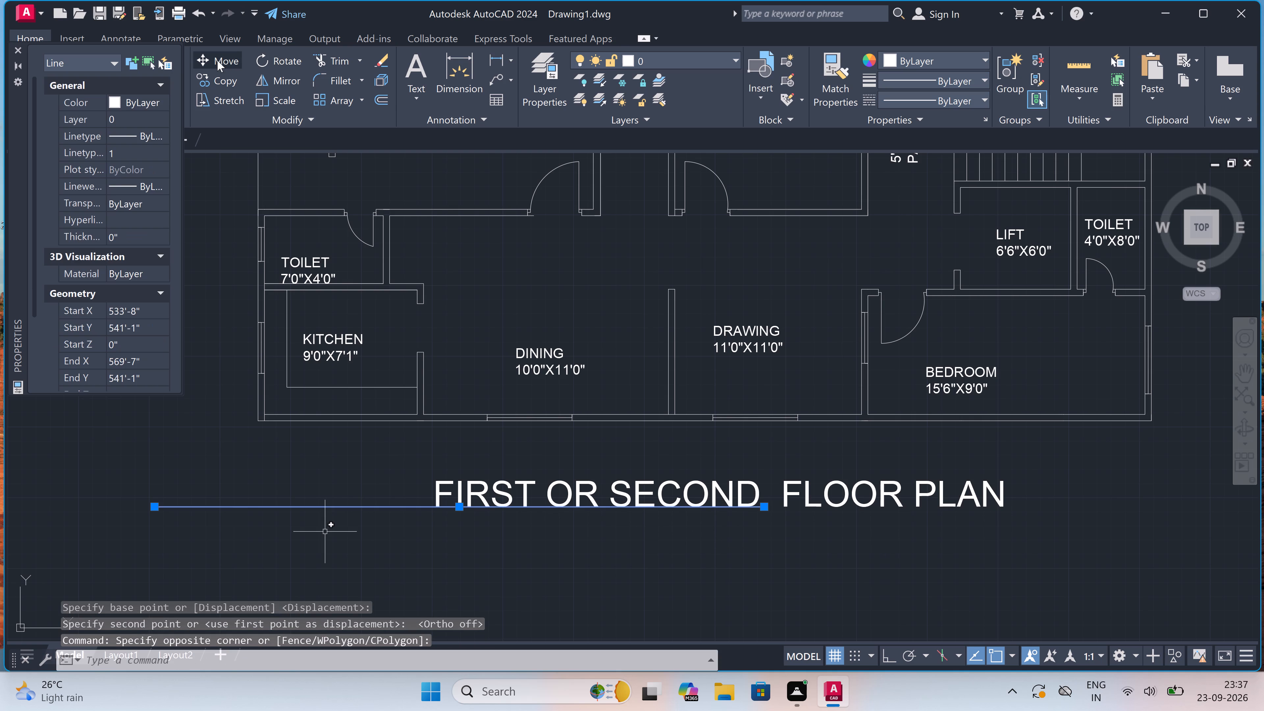
click(217, 59)
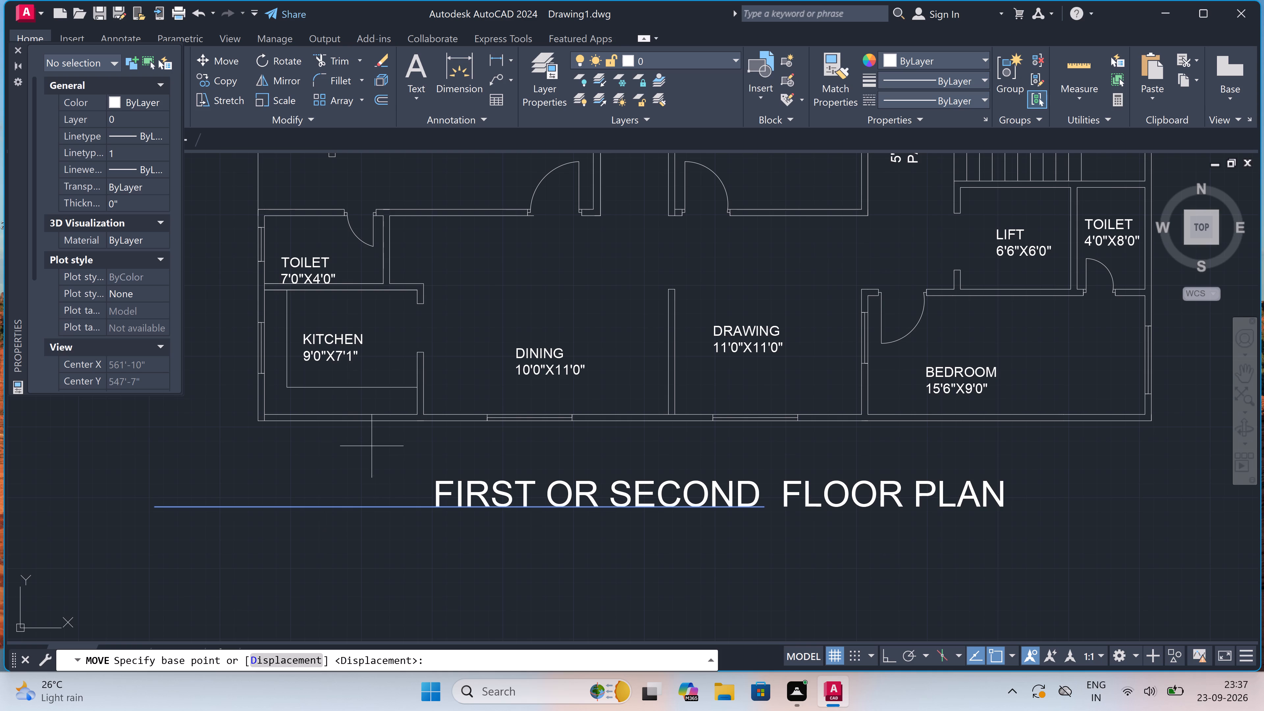
drag(400, 507, 403, 507)
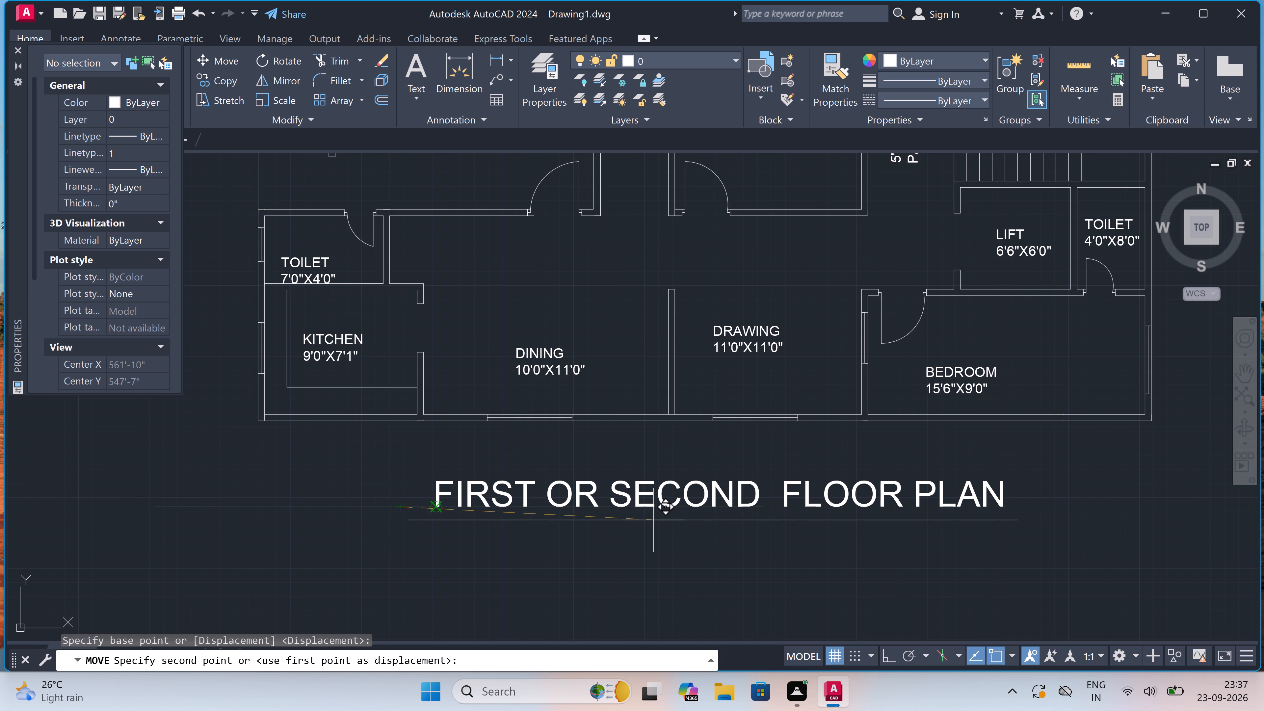
scroll(654, 521, up, 3)
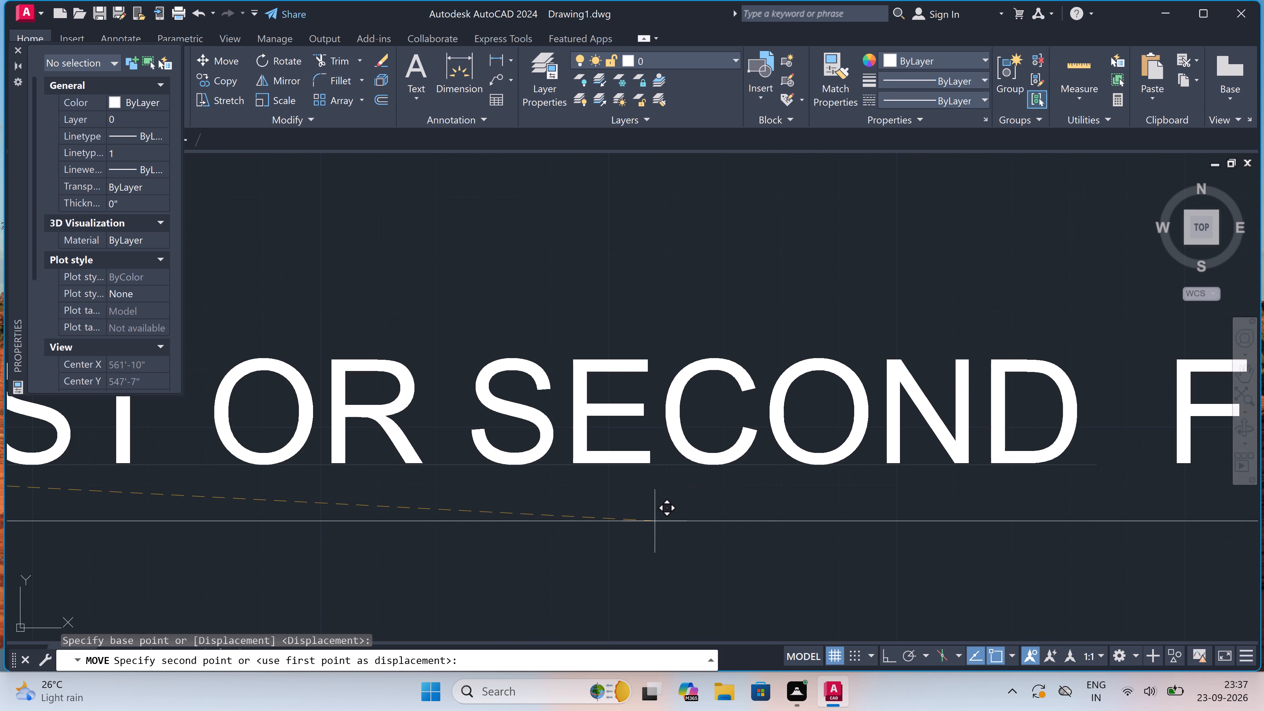
click(656, 521)
key(Escape)
Draw a rectangular border around the entire floor plan and its title, leaving a margin on all sides.
scroll(641, 509, down, 5)
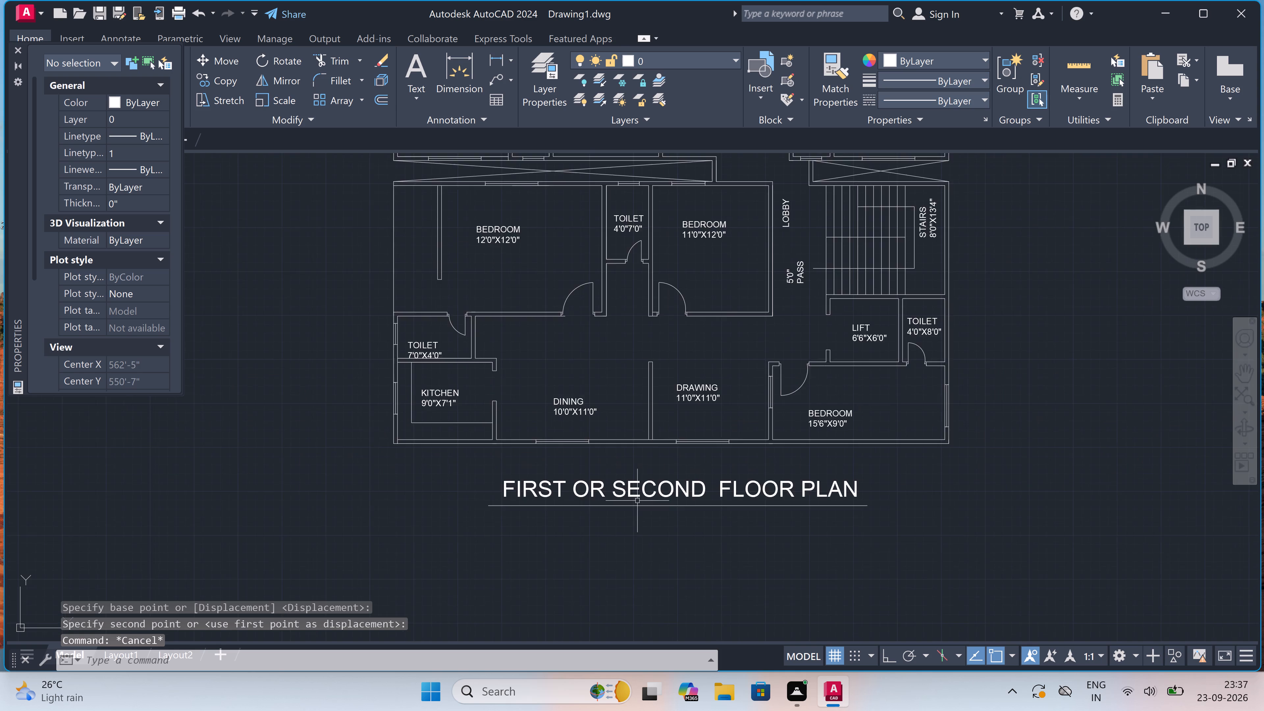
scroll(637, 501, down, 2)
text(REC)
key(space)
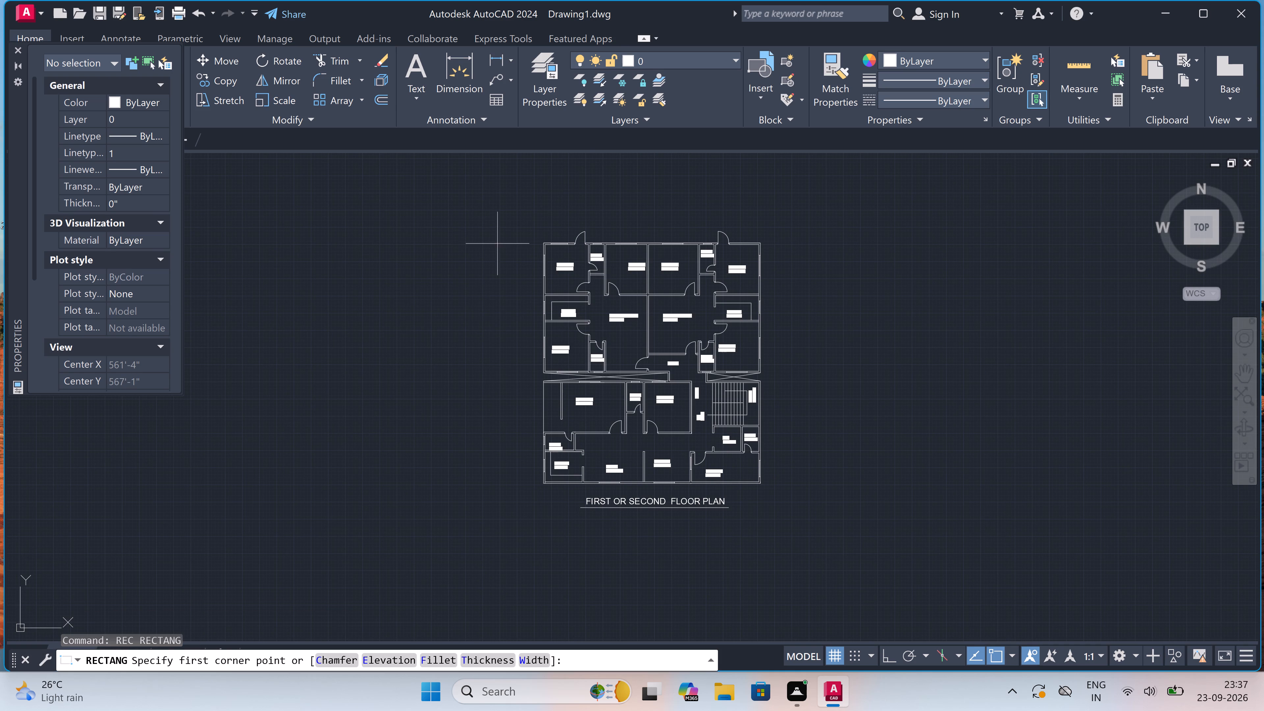
click(514, 218)
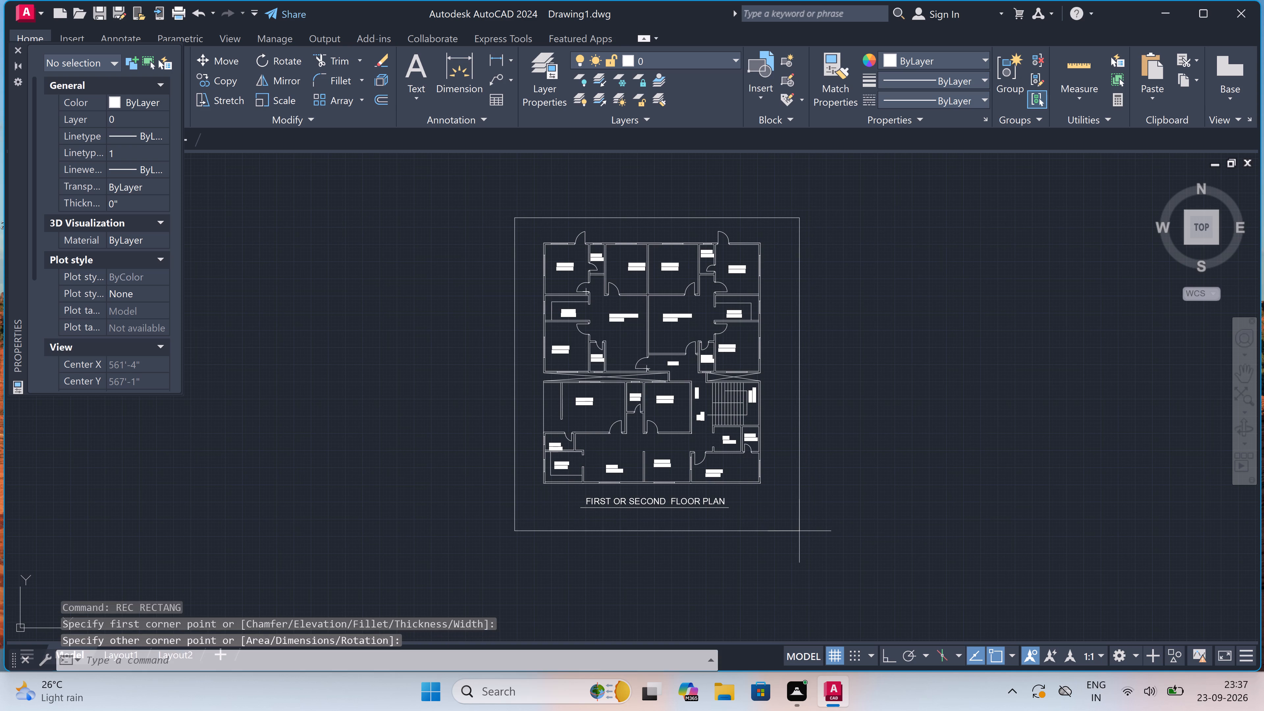
click(799, 531)
scroll(571, 214, up, 3)
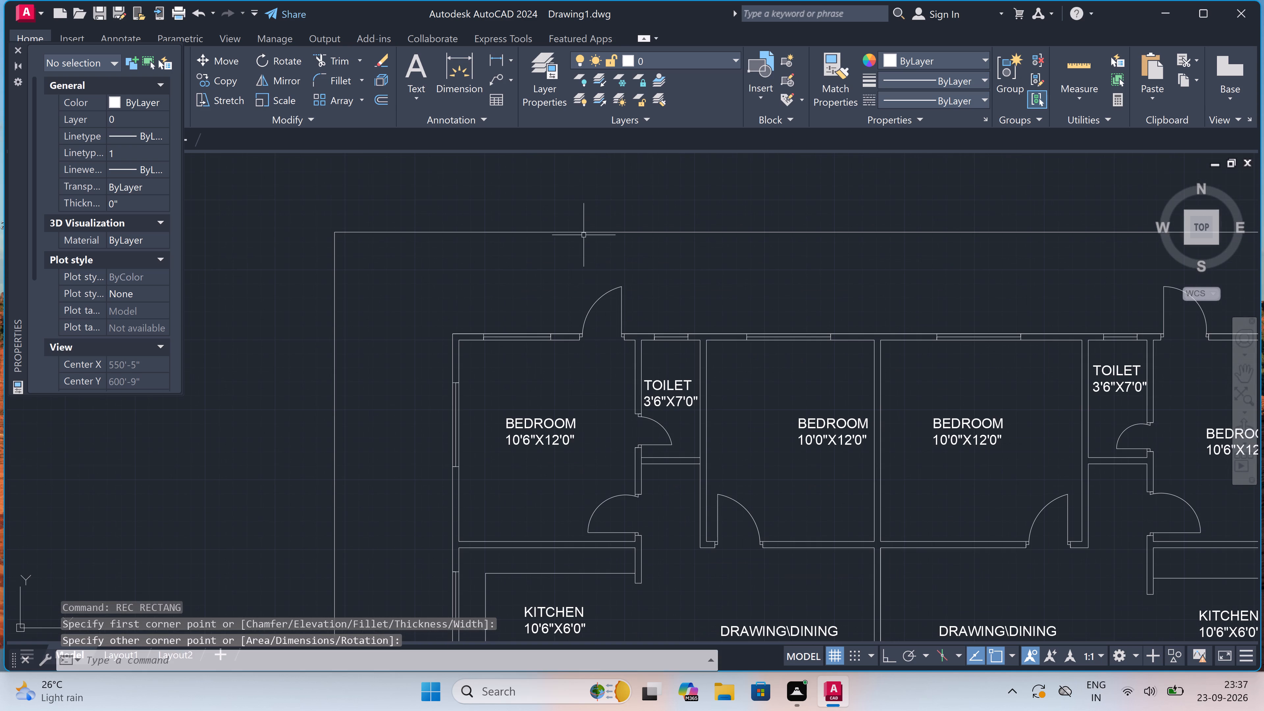
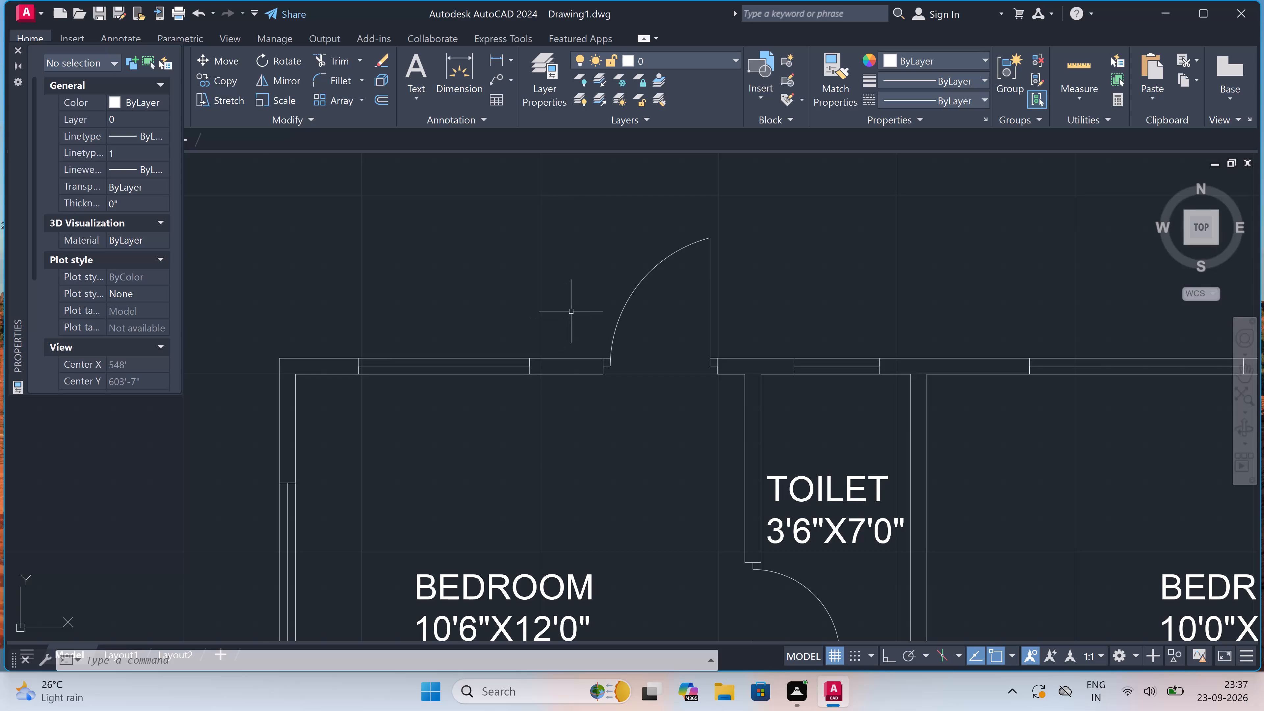
With ortho on, draw a three-sided verandah outline about 4'-3" deep outside the north-west bedroom and its toilet, ending on the outer wall.
scroll(693, 276, down, 4)
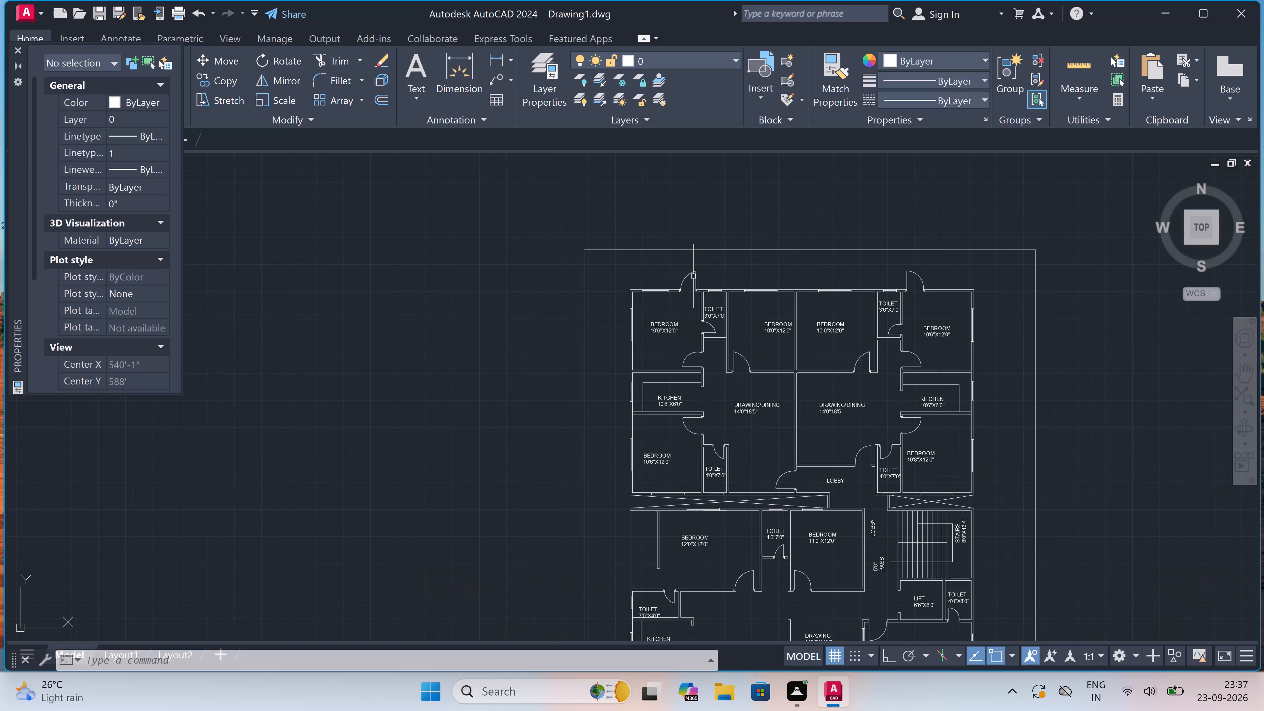
scroll(693, 276, up, 3)
text(L)
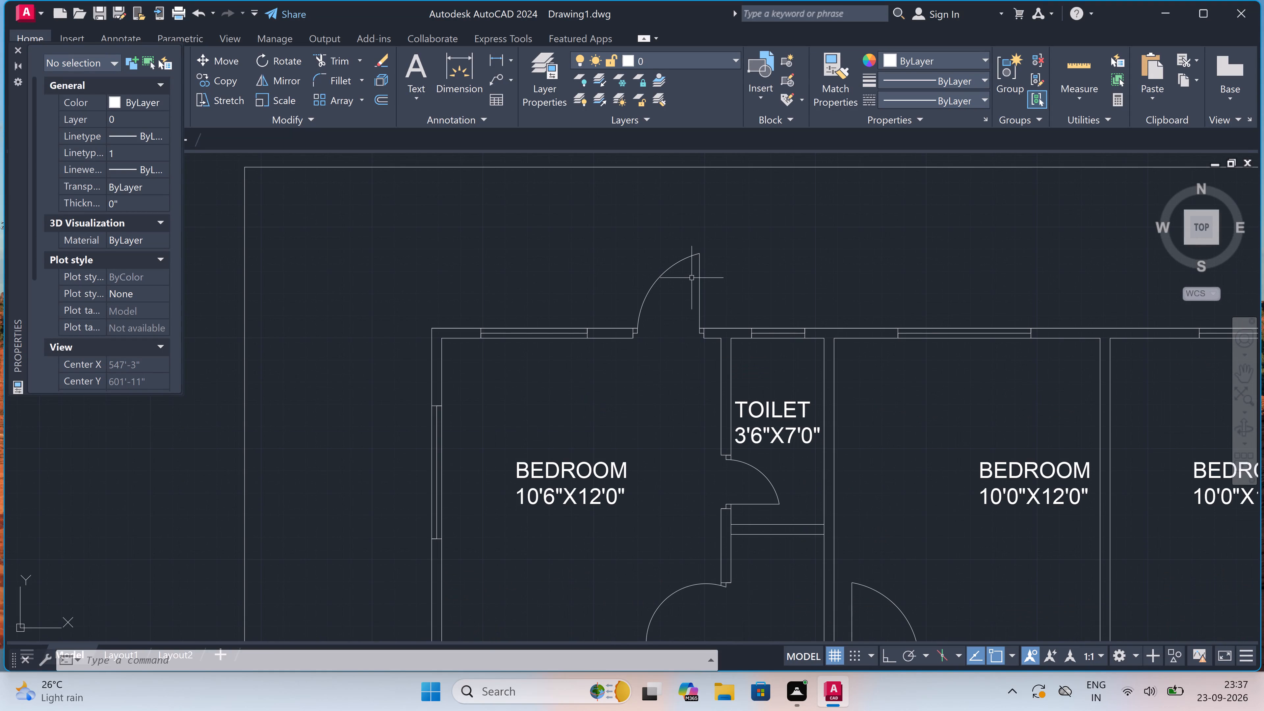
key(space)
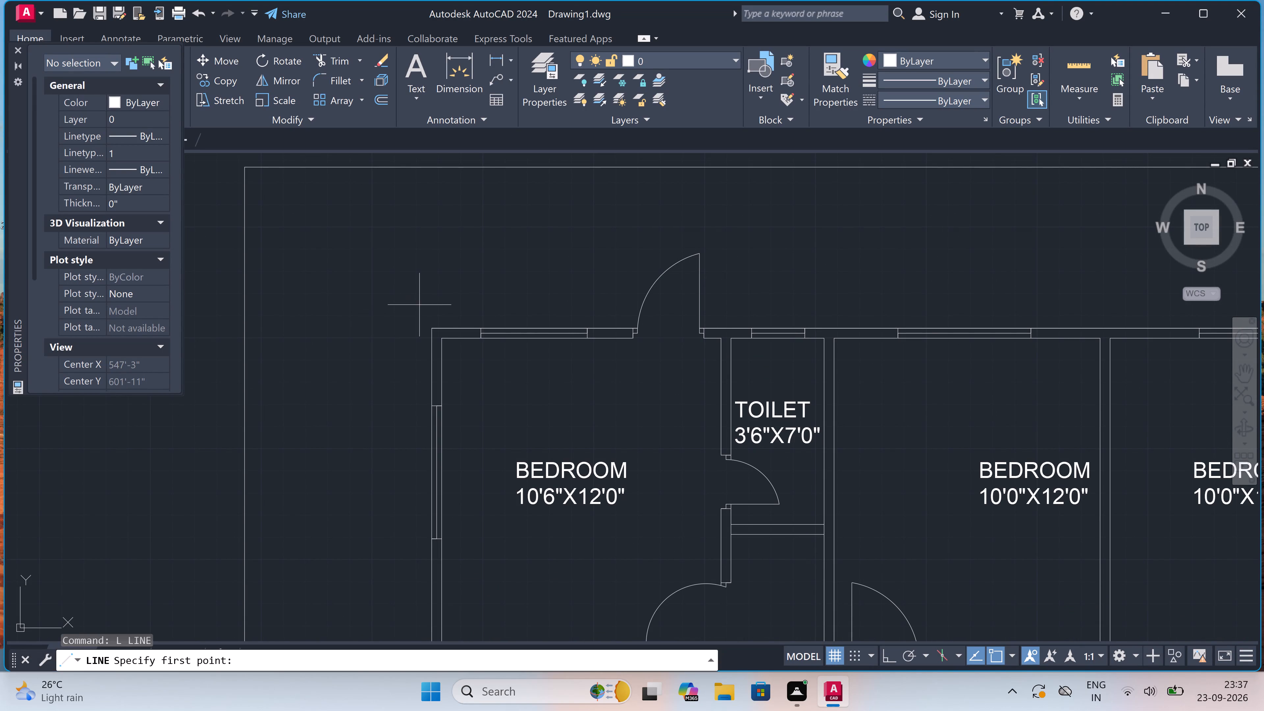
click(430, 323)
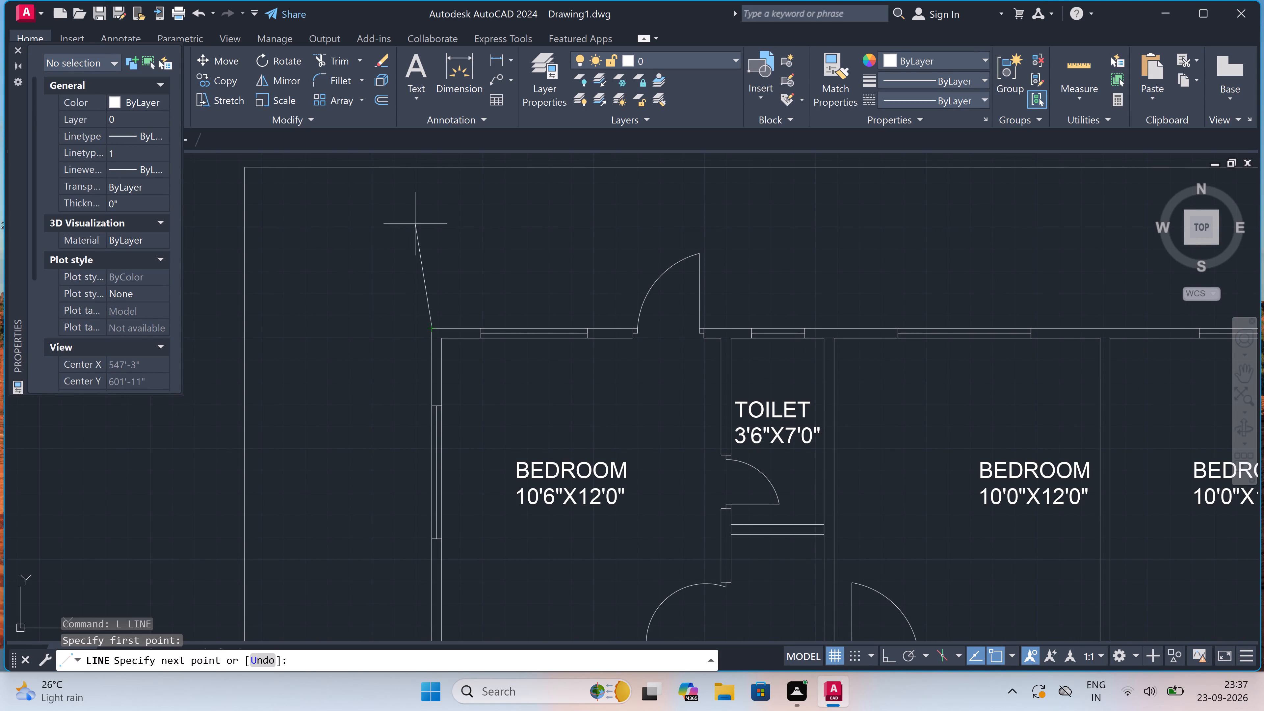
key(F8)
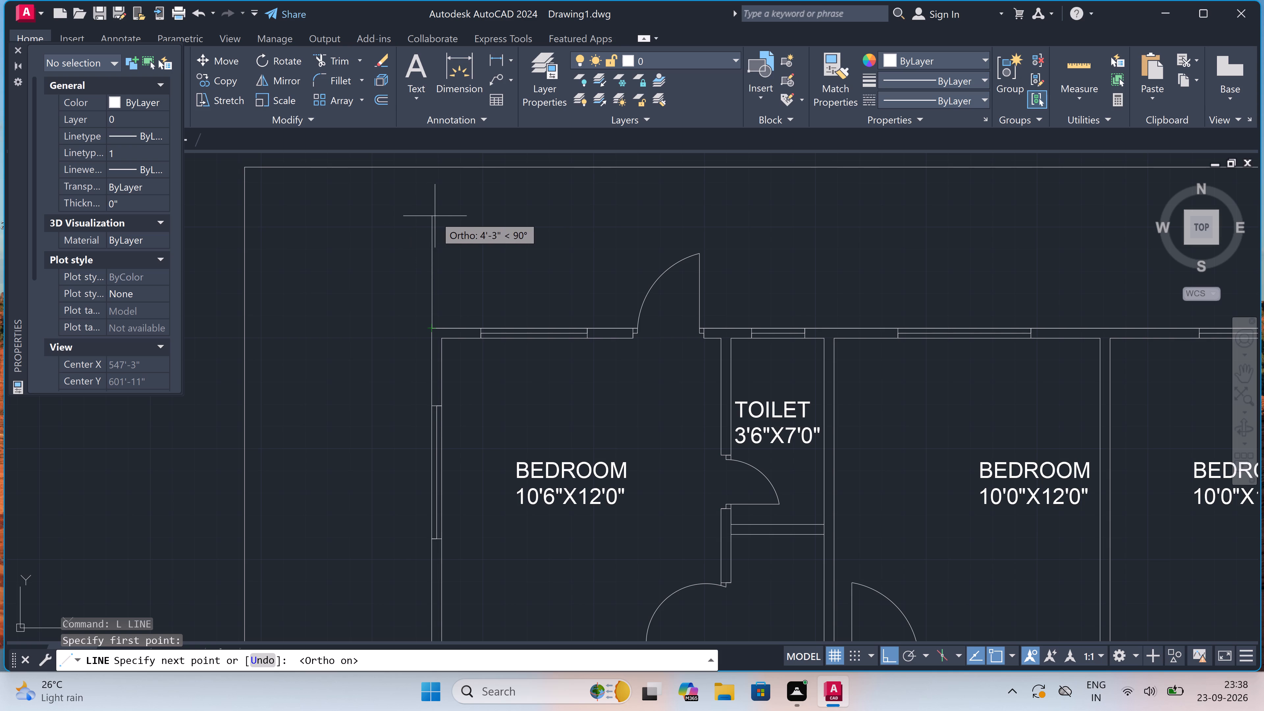
drag(432, 214, 436, 214)
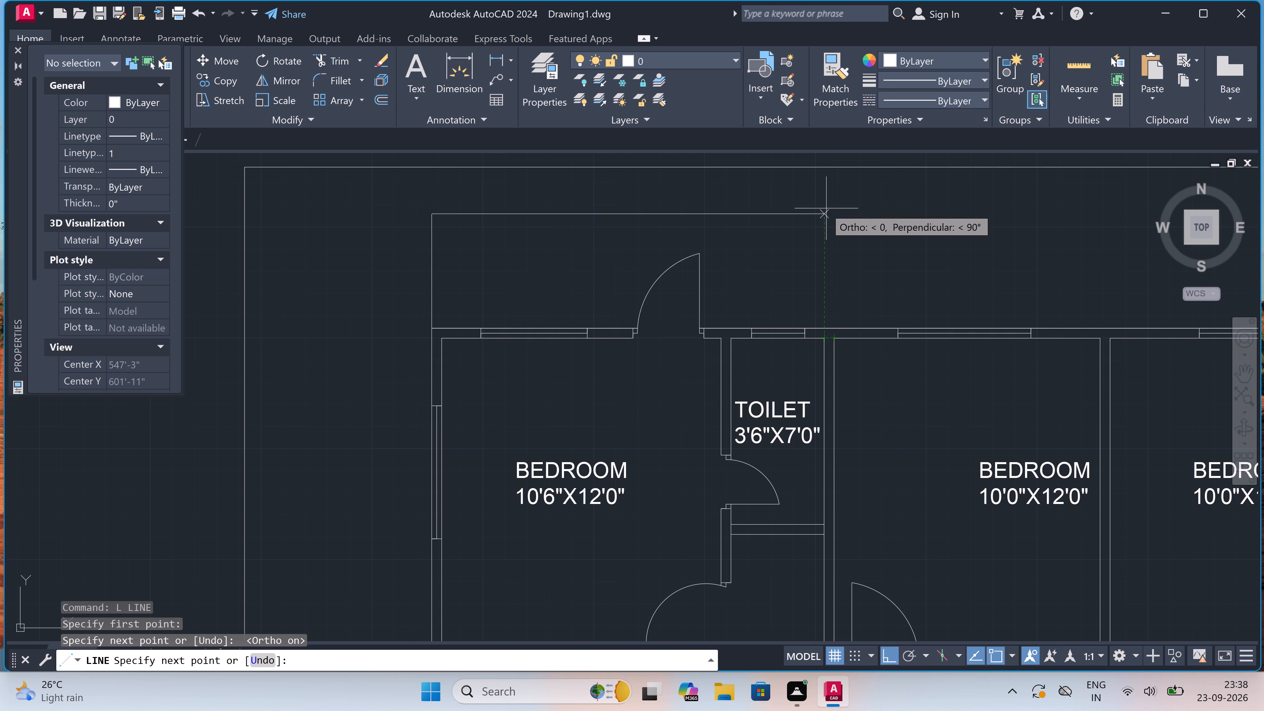
drag(837, 213, 839, 221)
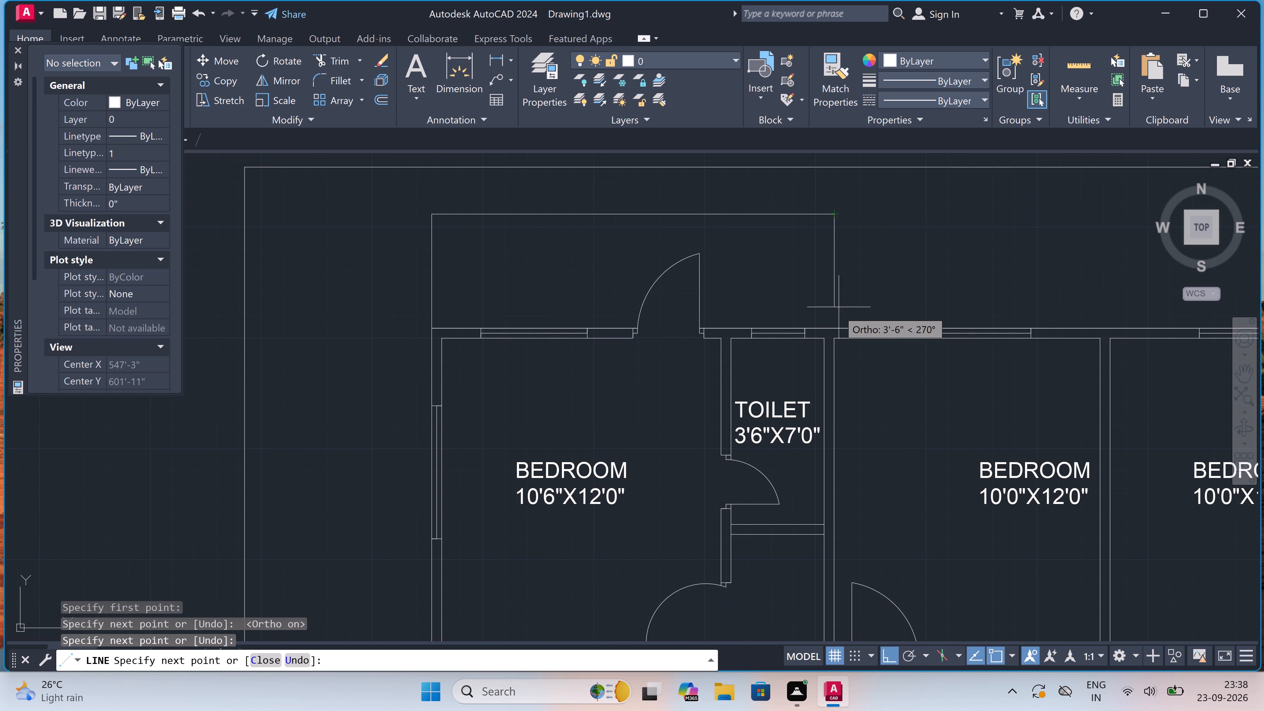
click(834, 331)
key(Escape)
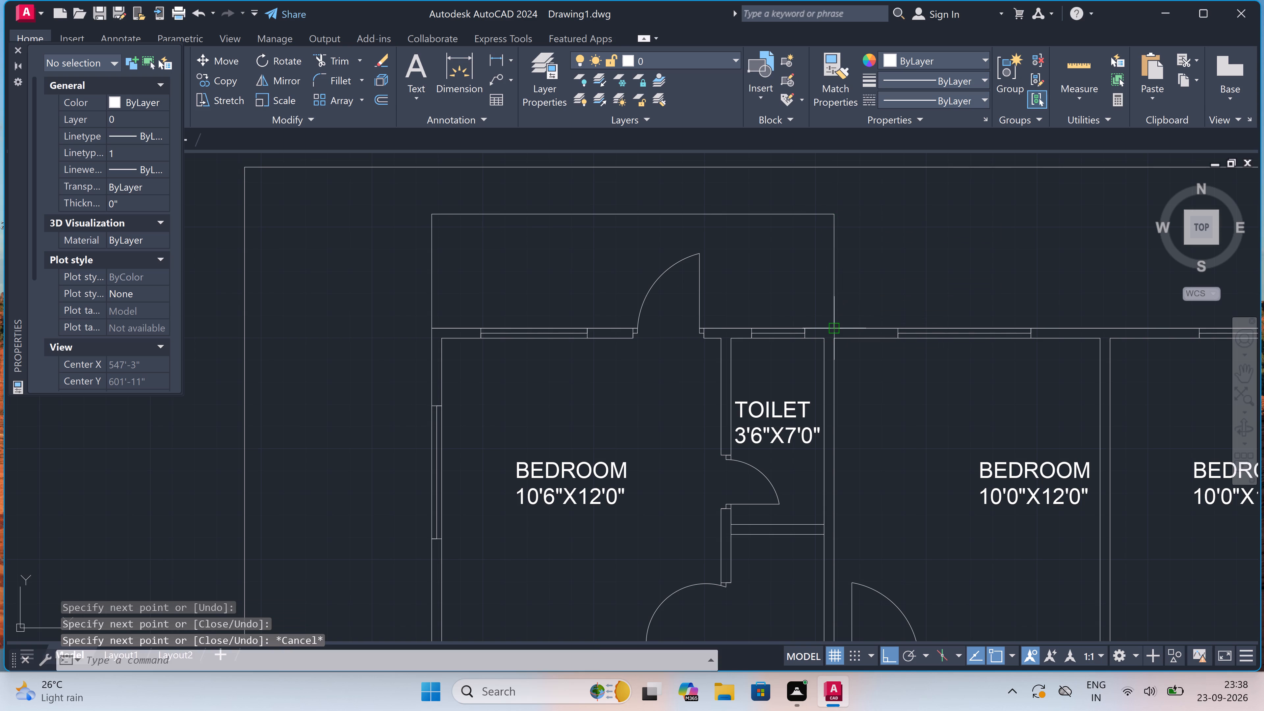
Add the multiline text label VERANDHA at 3" height inside the new outline, beside the door swing.
text(MT)
key(space)
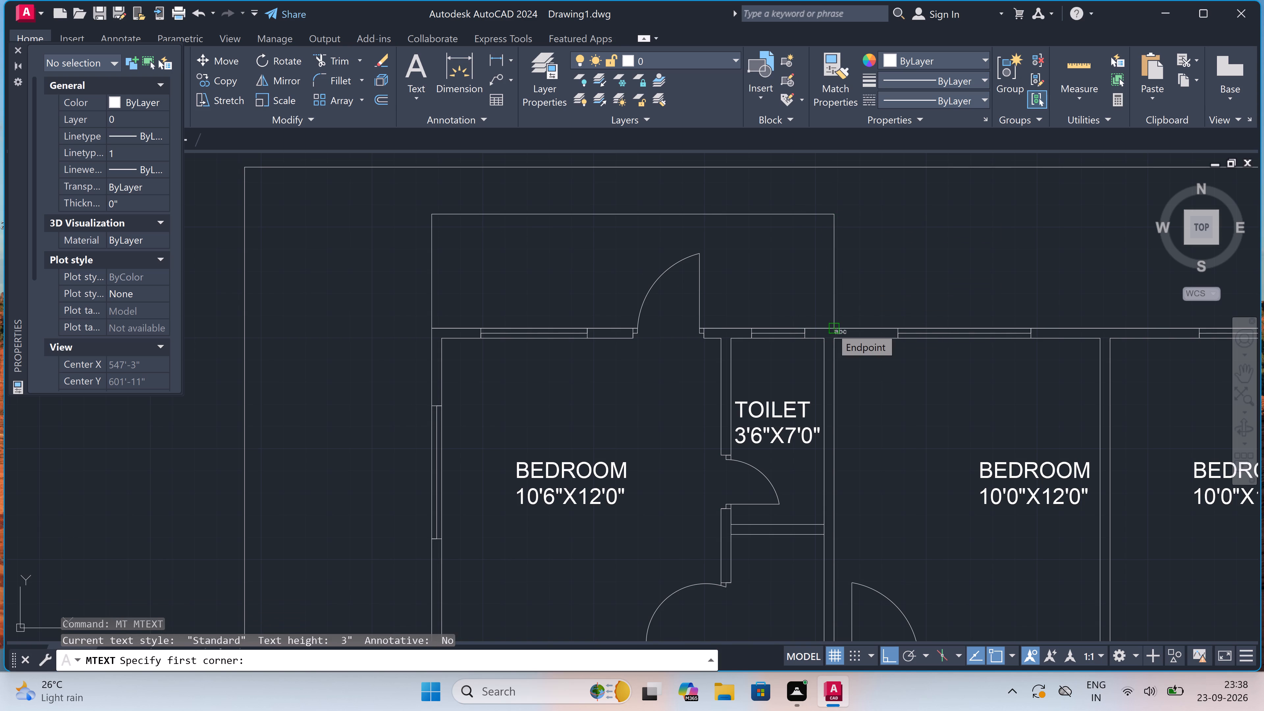
drag(494, 259, 506, 257)
click(753, 255)
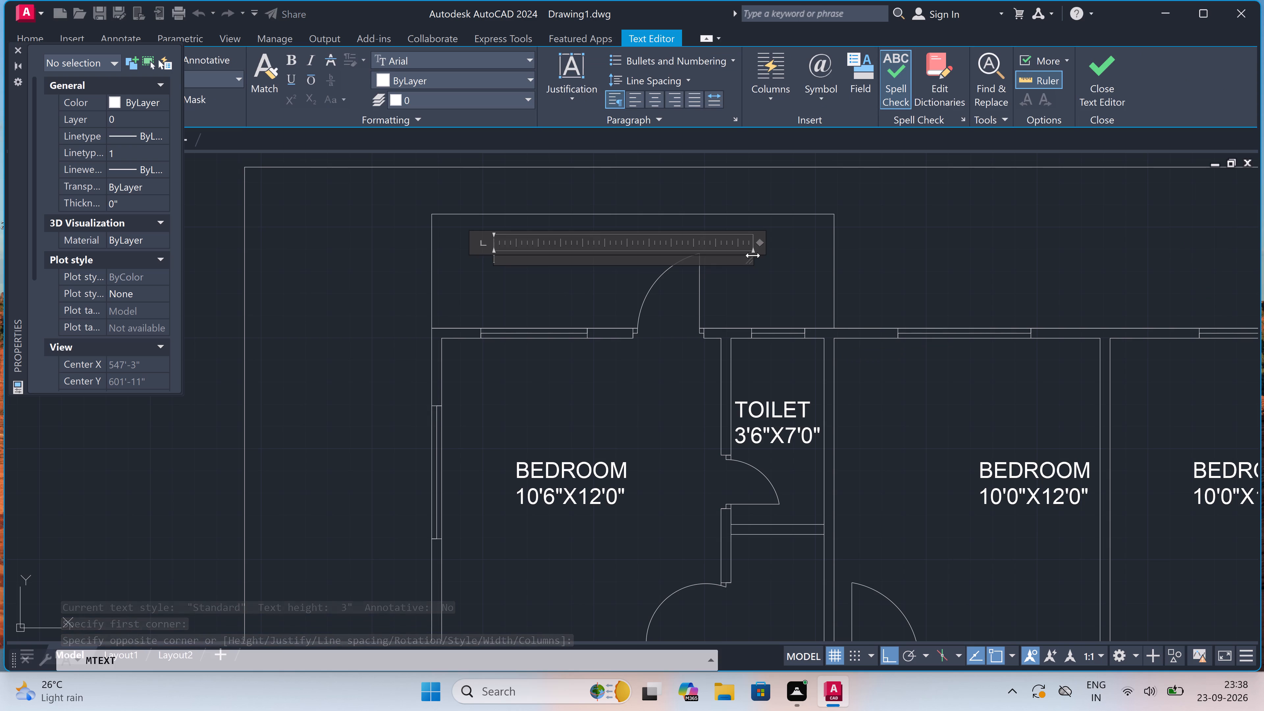
text(VERAMDHA)
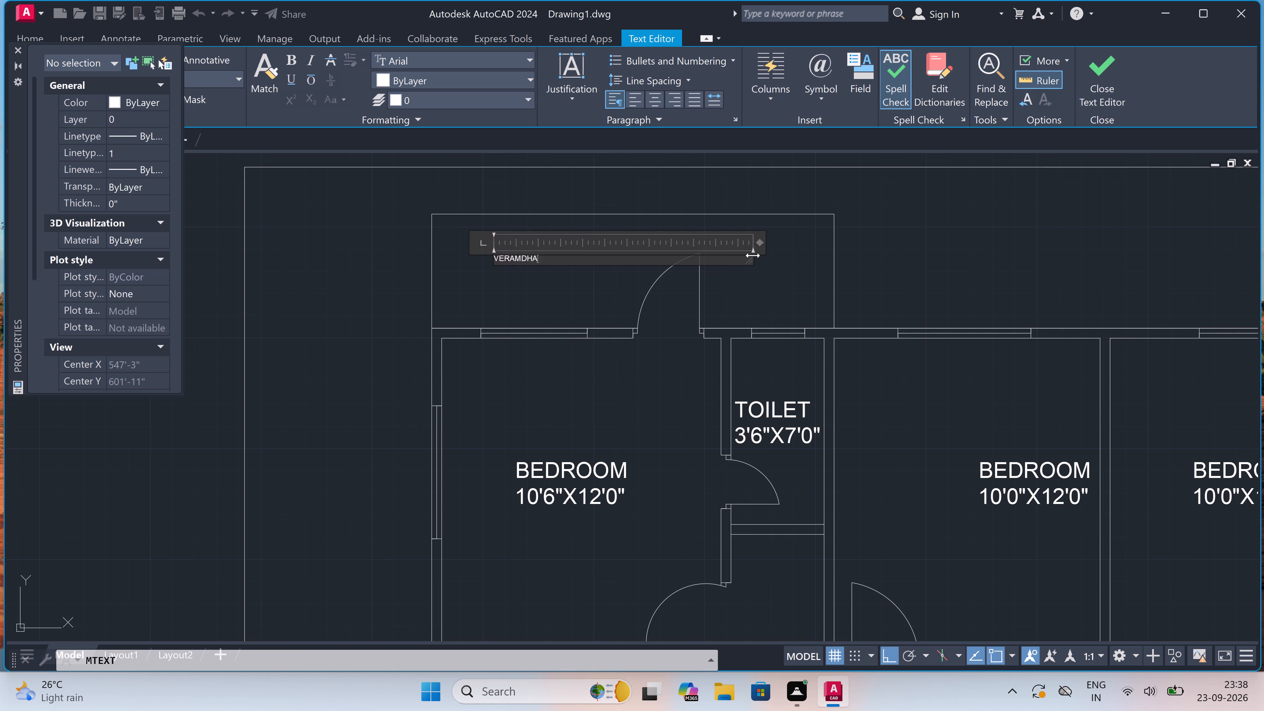
scroll(437, 274, up, 3)
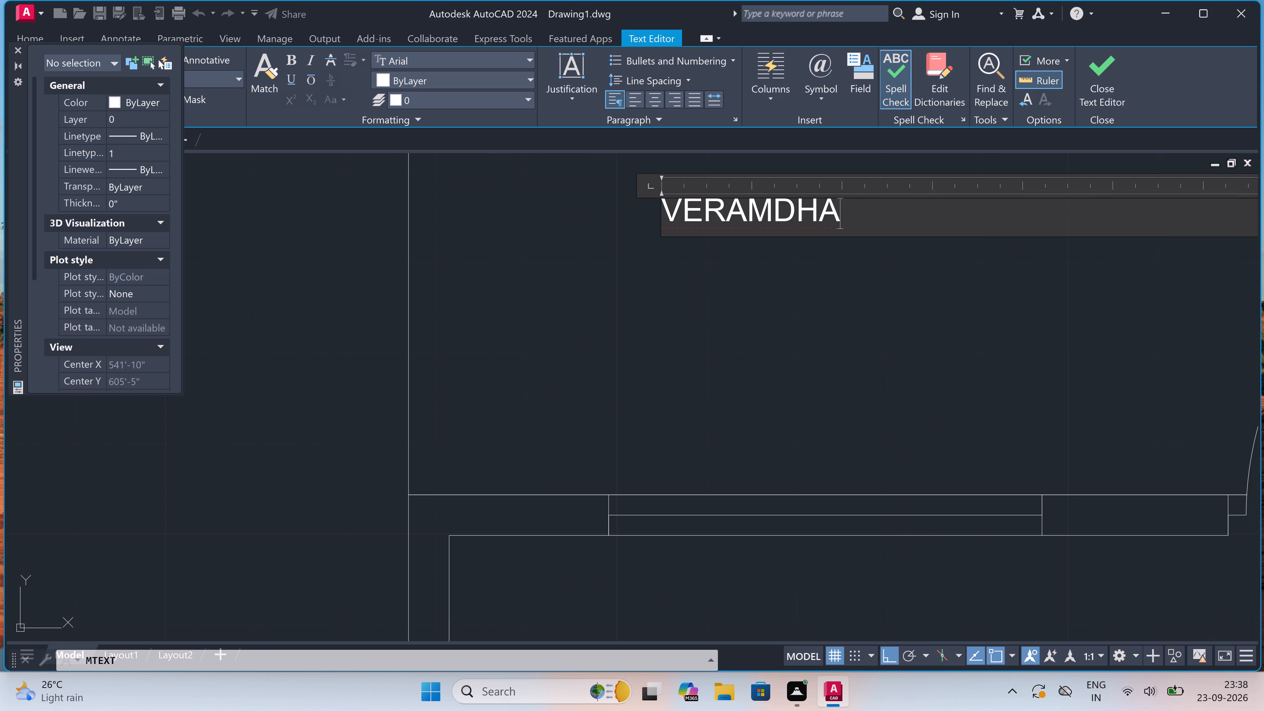
click(770, 207)
key(Return)
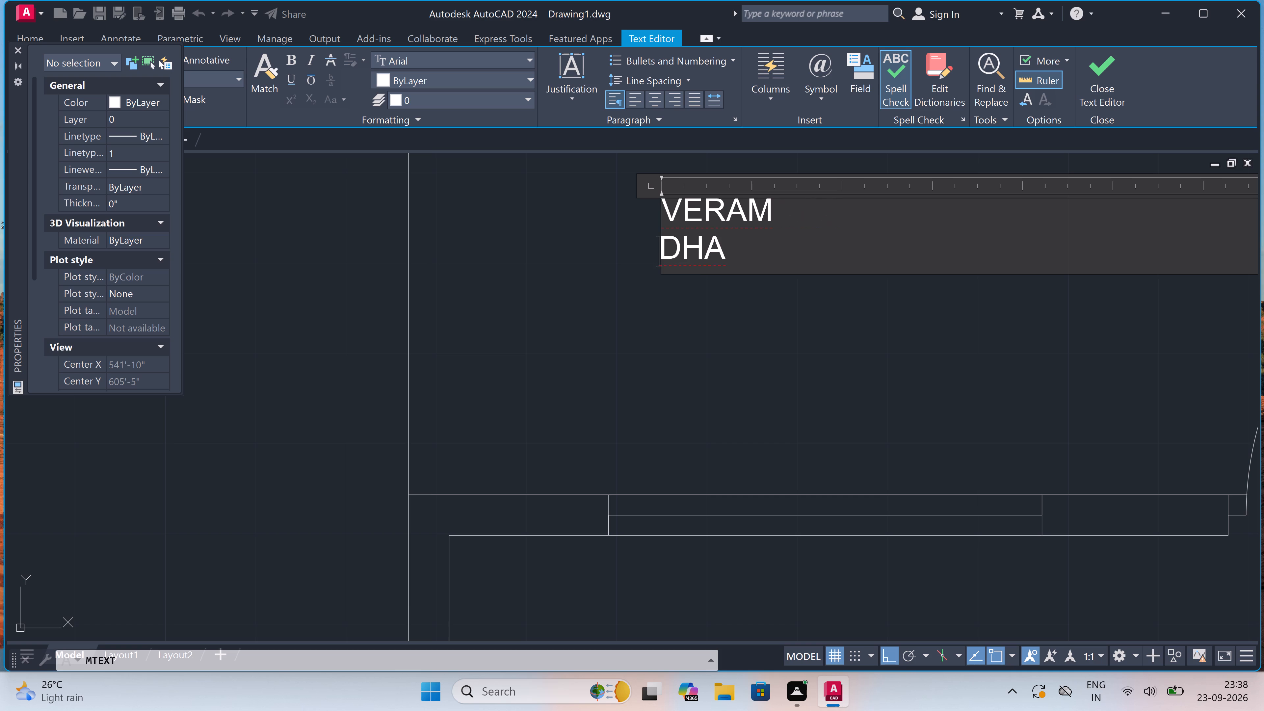
key(n)
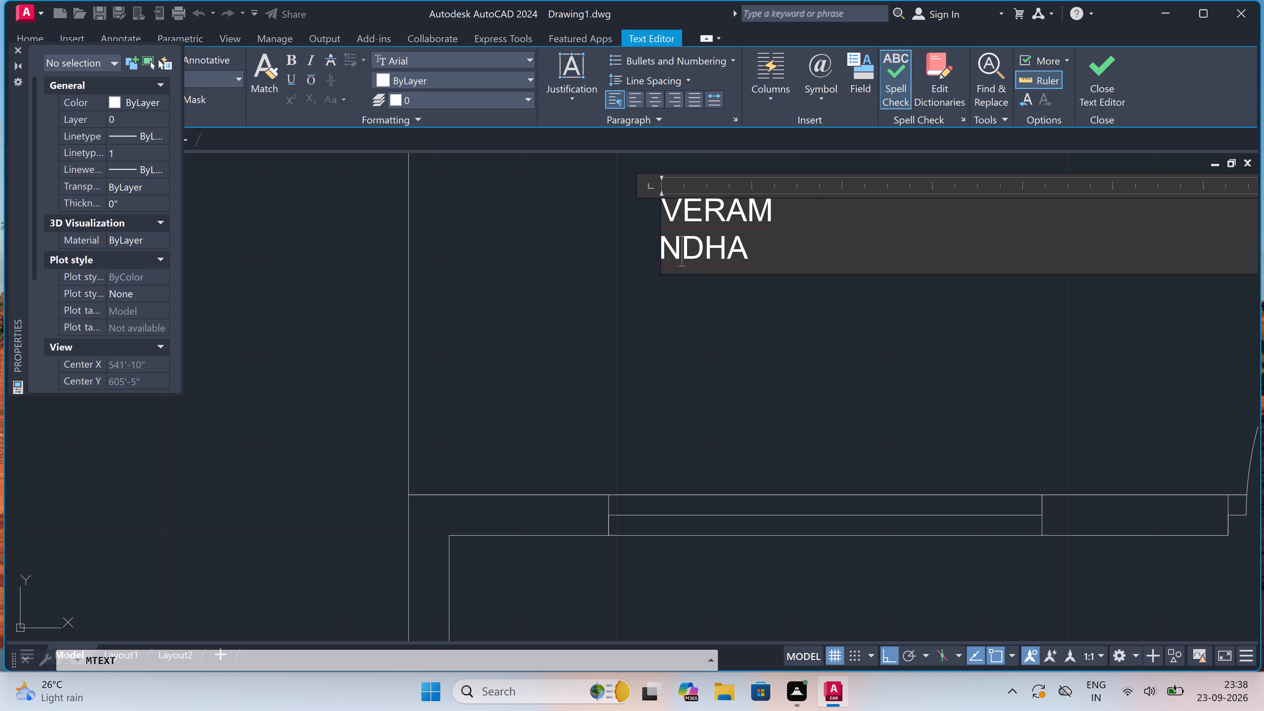
key(BackSpace)
key(BackSpace)
key(BackSpace)
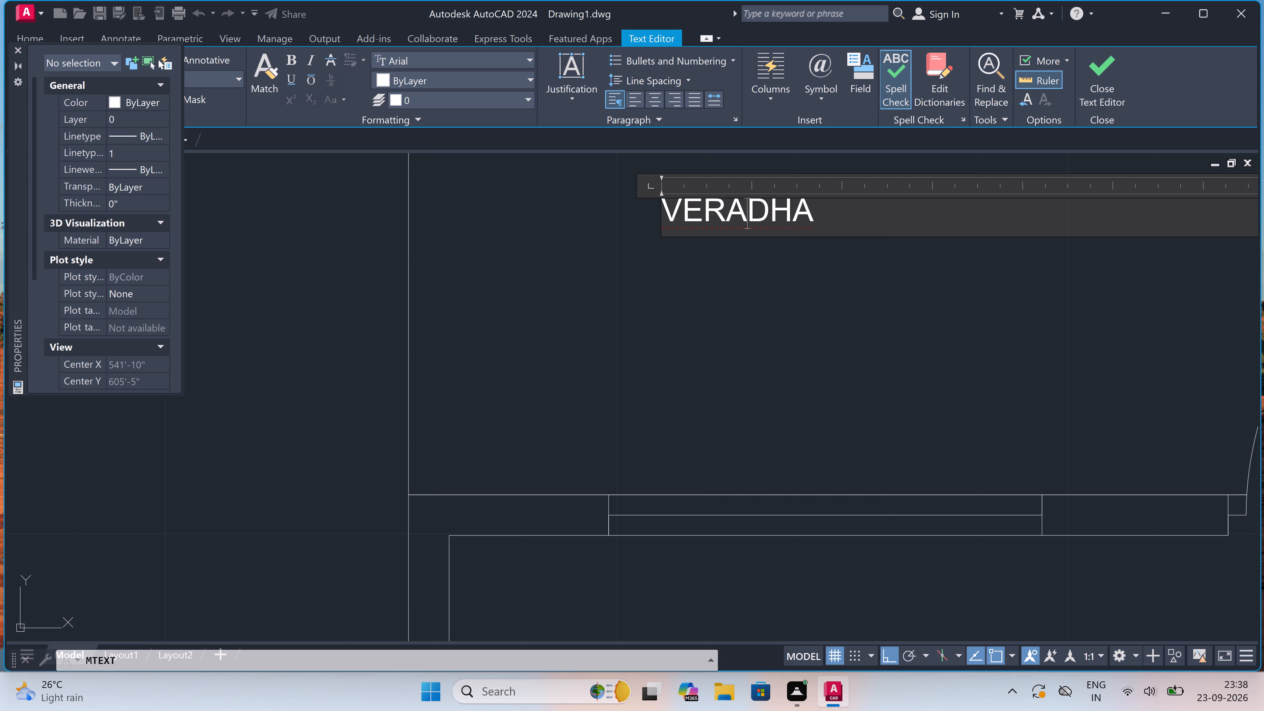
key(n)
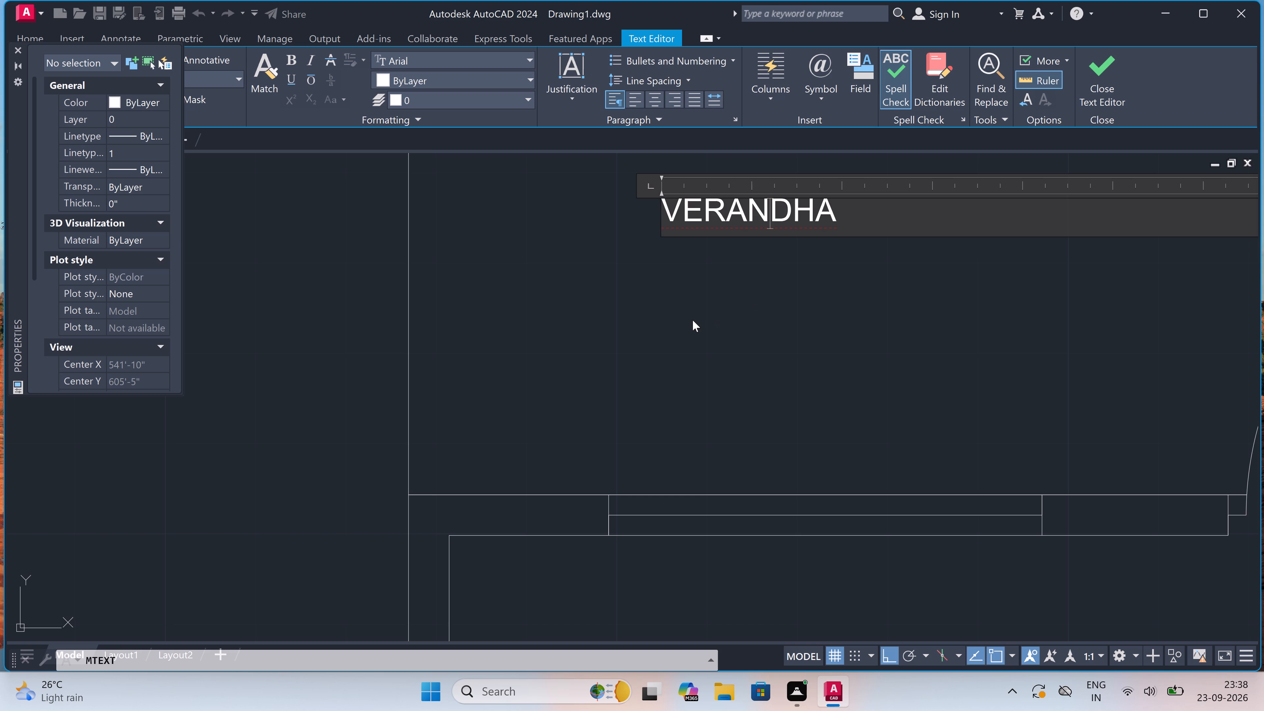
click(681, 319)
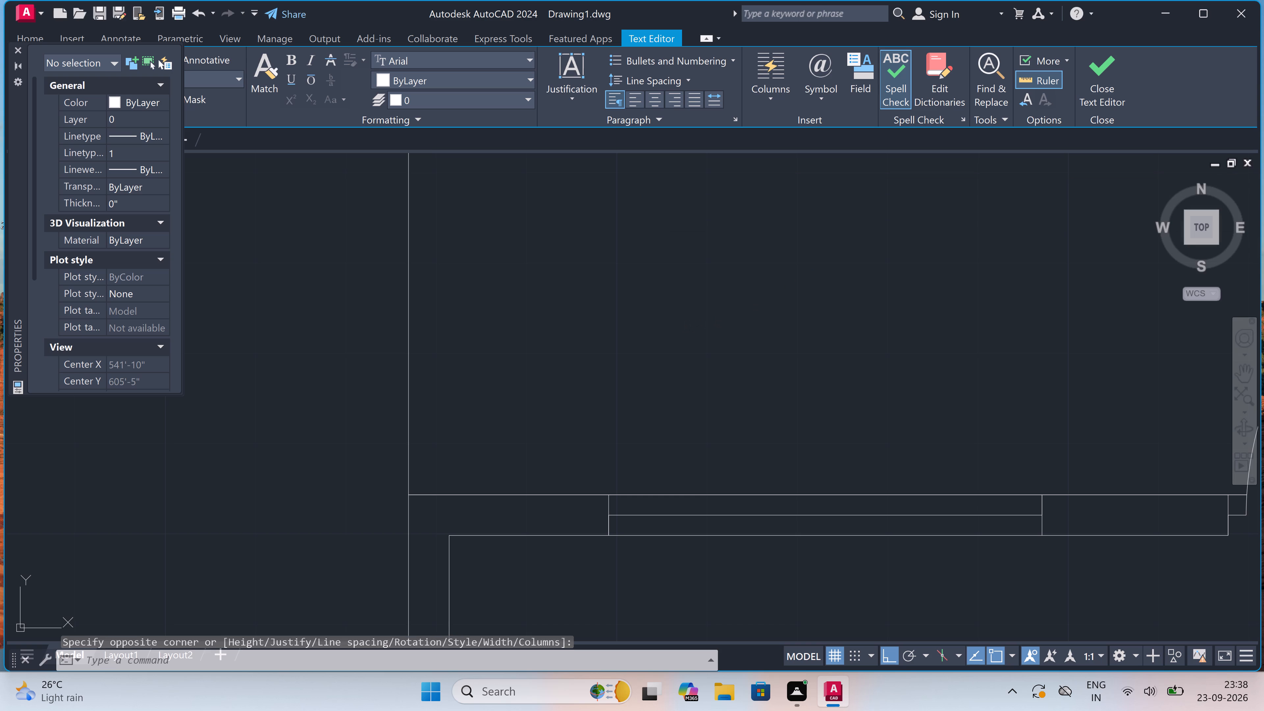
Copy the verandah outline and its label horizontally to the north-east bedroom, aligning its far edge with the building's outer corner.
scroll(681, 319, down, 7)
scroll(683, 309, up, 2)
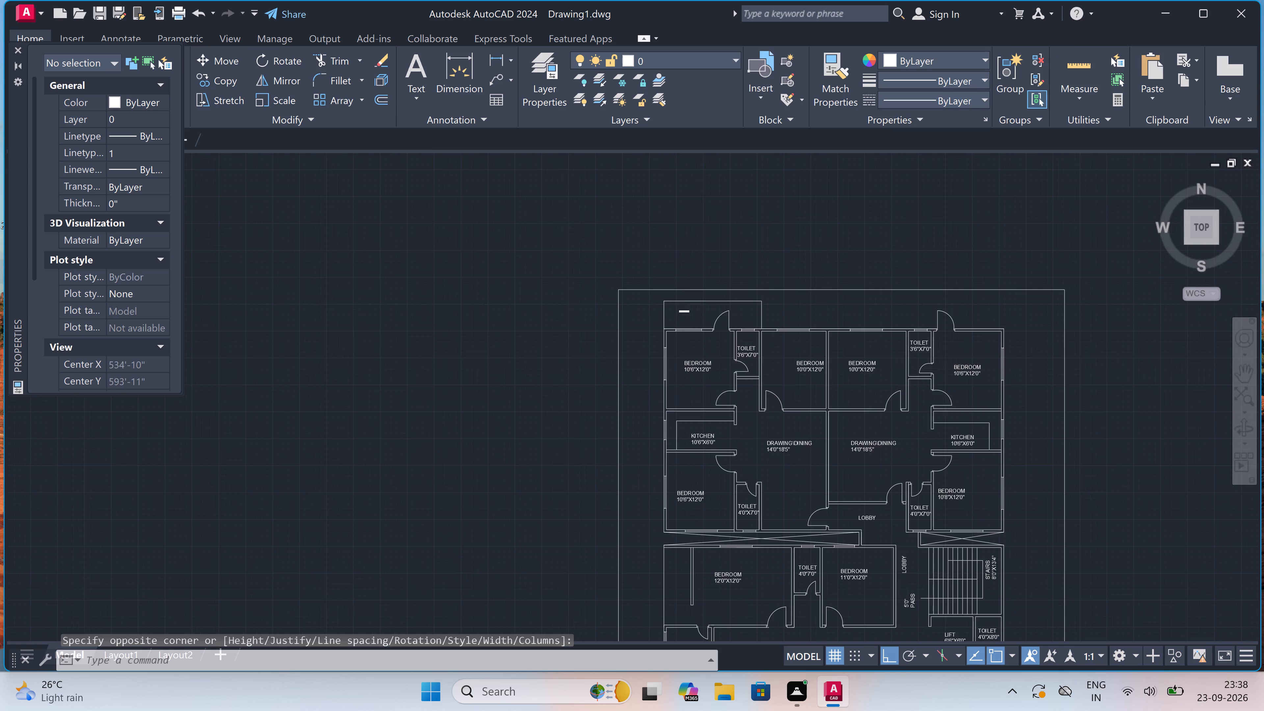
scroll(682, 313, down, 3)
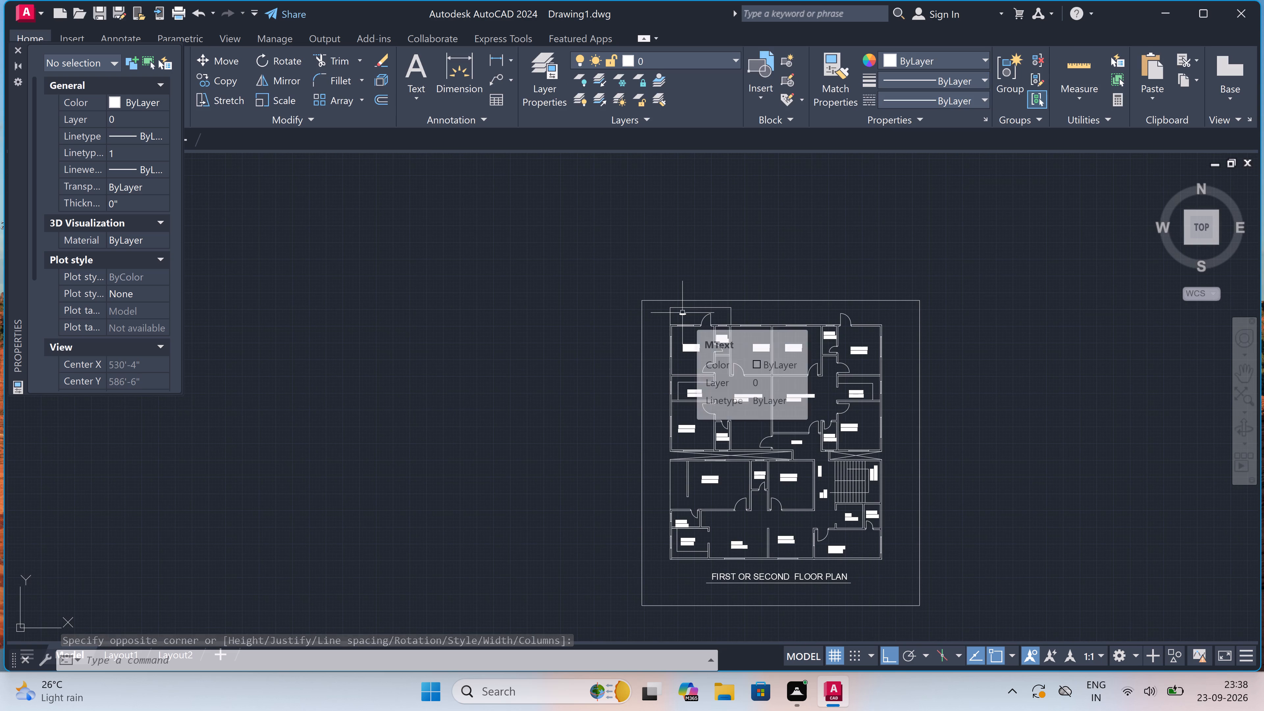
scroll(725, 304, up, 2)
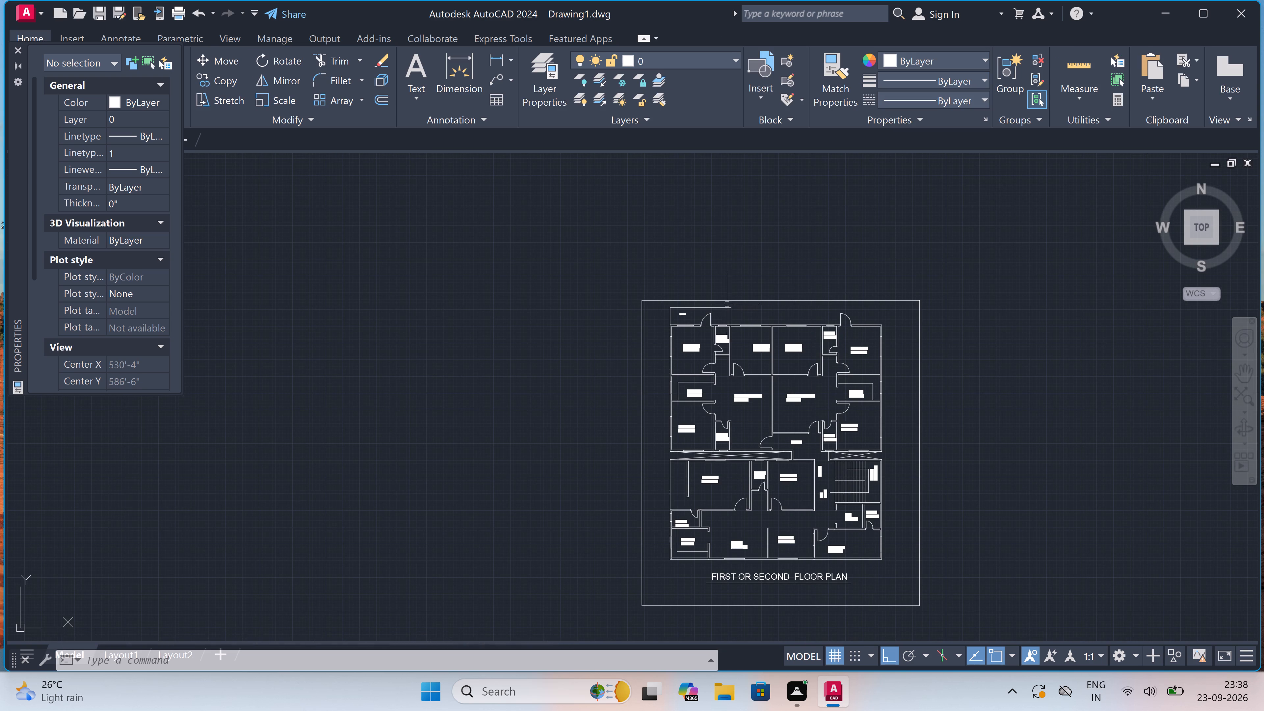
scroll(725, 304, up, 2)
drag(772, 307, 755, 315)
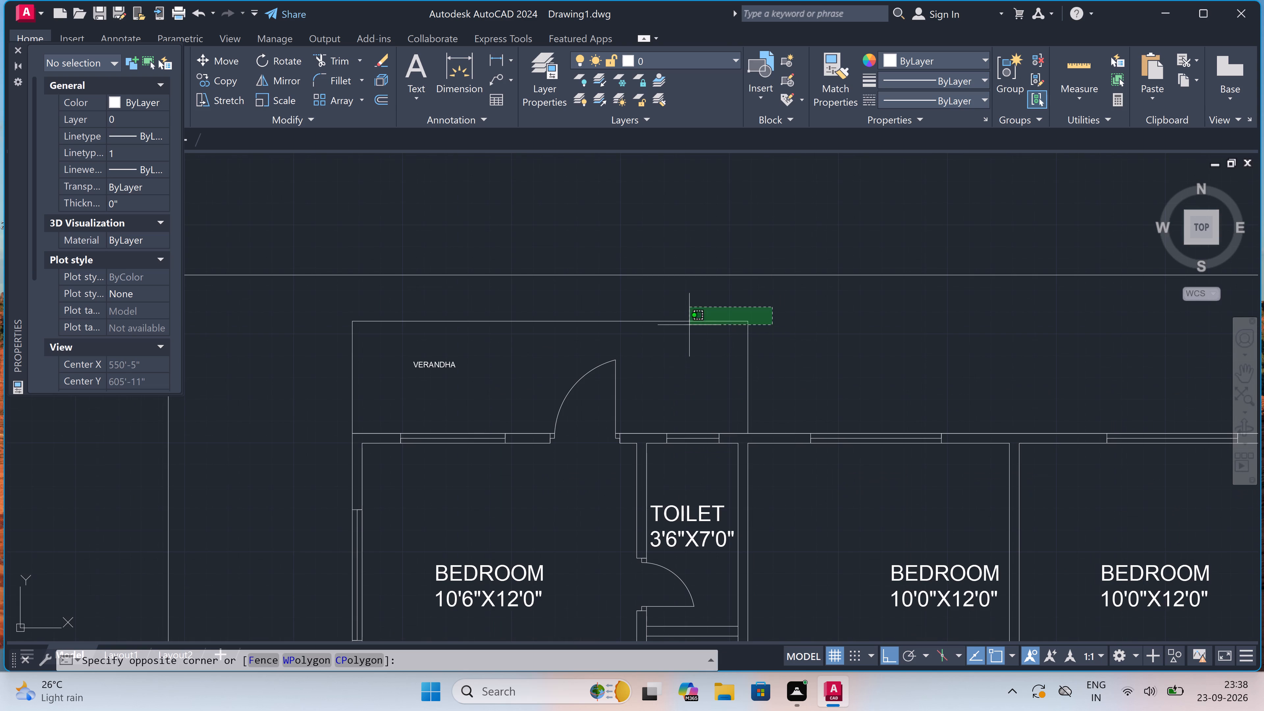
click(680, 329)
drag(460, 340, 454, 343)
click(321, 398)
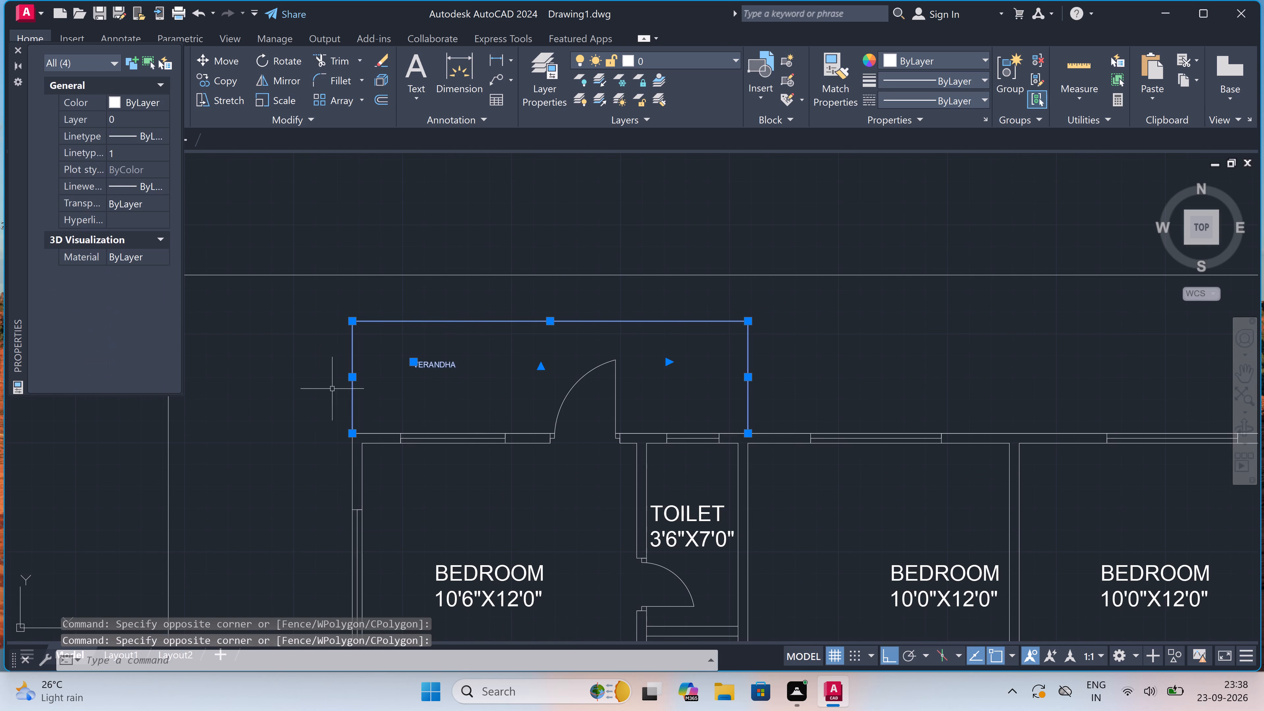
click(218, 79)
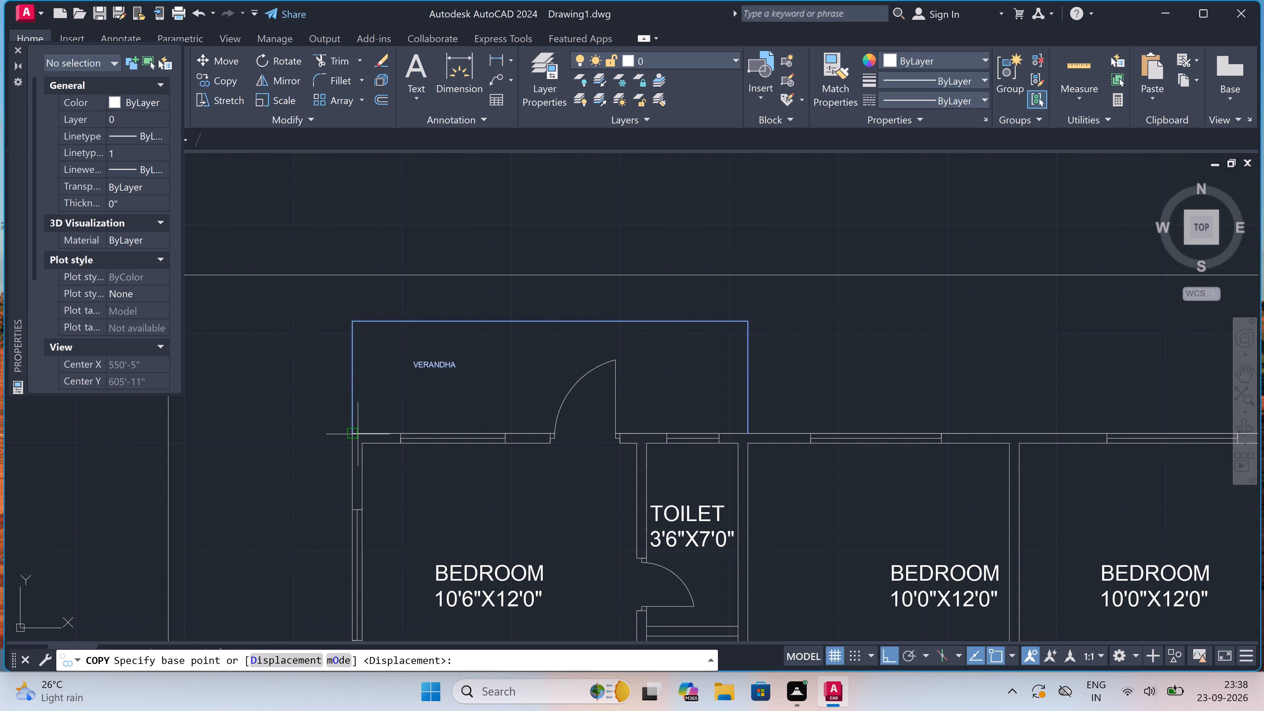
drag(353, 437, 365, 438)
scroll(612, 409, down, 4)
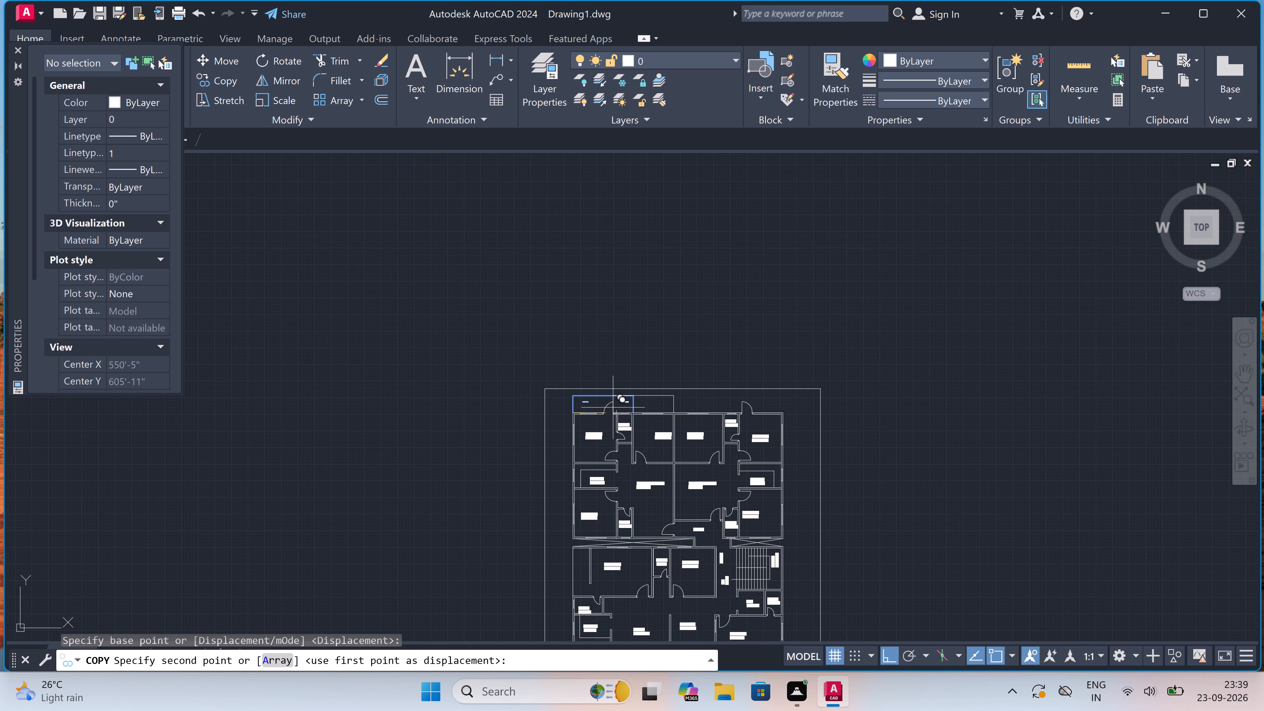
scroll(737, 407, up, 3)
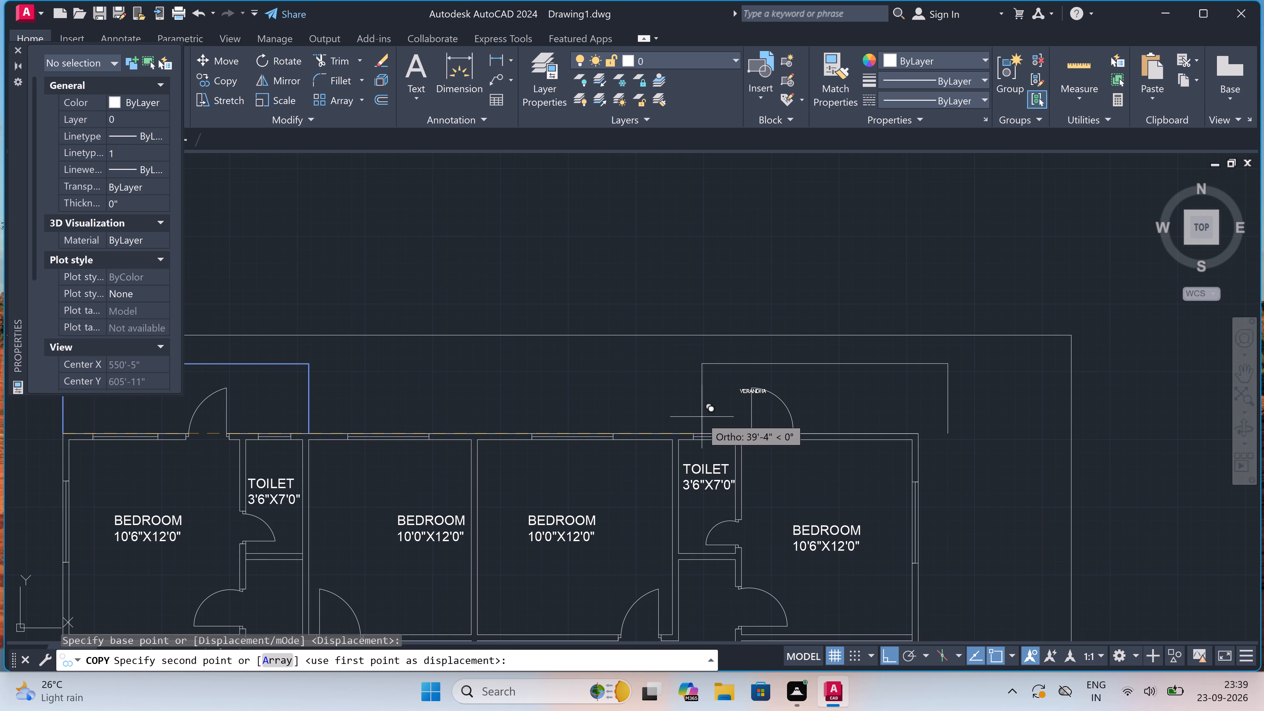
scroll(692, 421, up, 2)
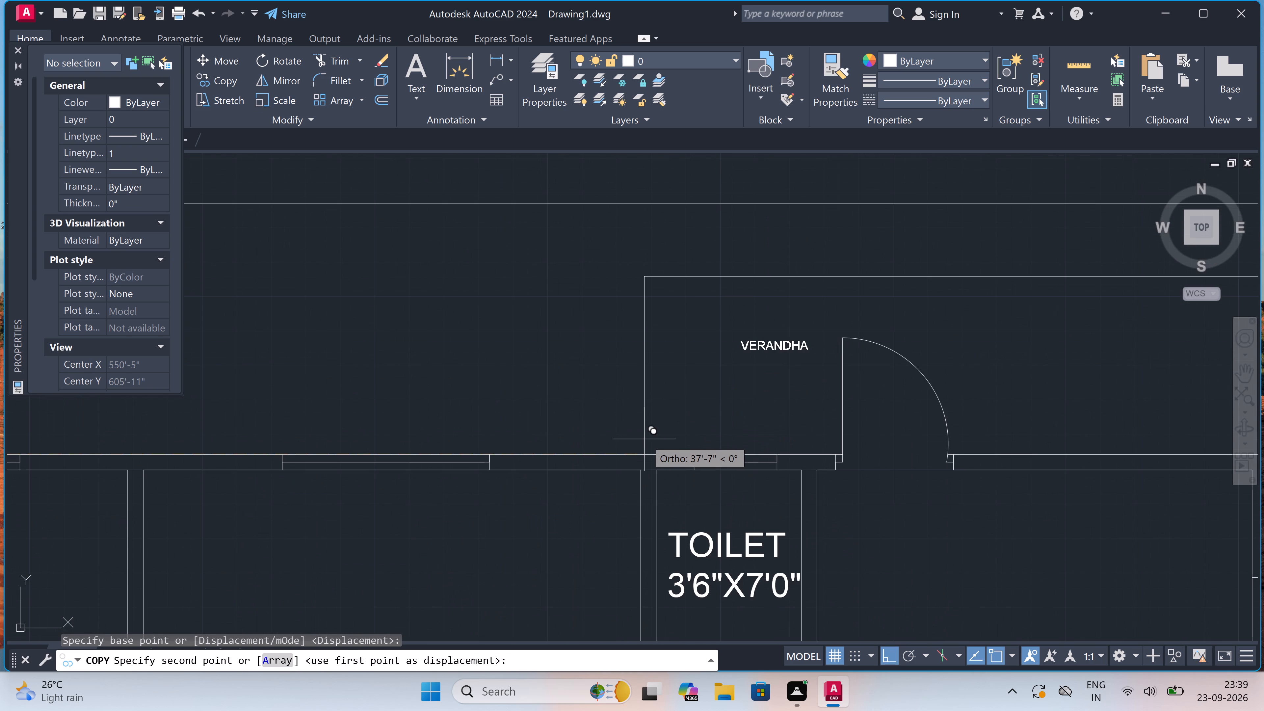
scroll(639, 441, down, 1)
scroll(639, 441, up, 1)
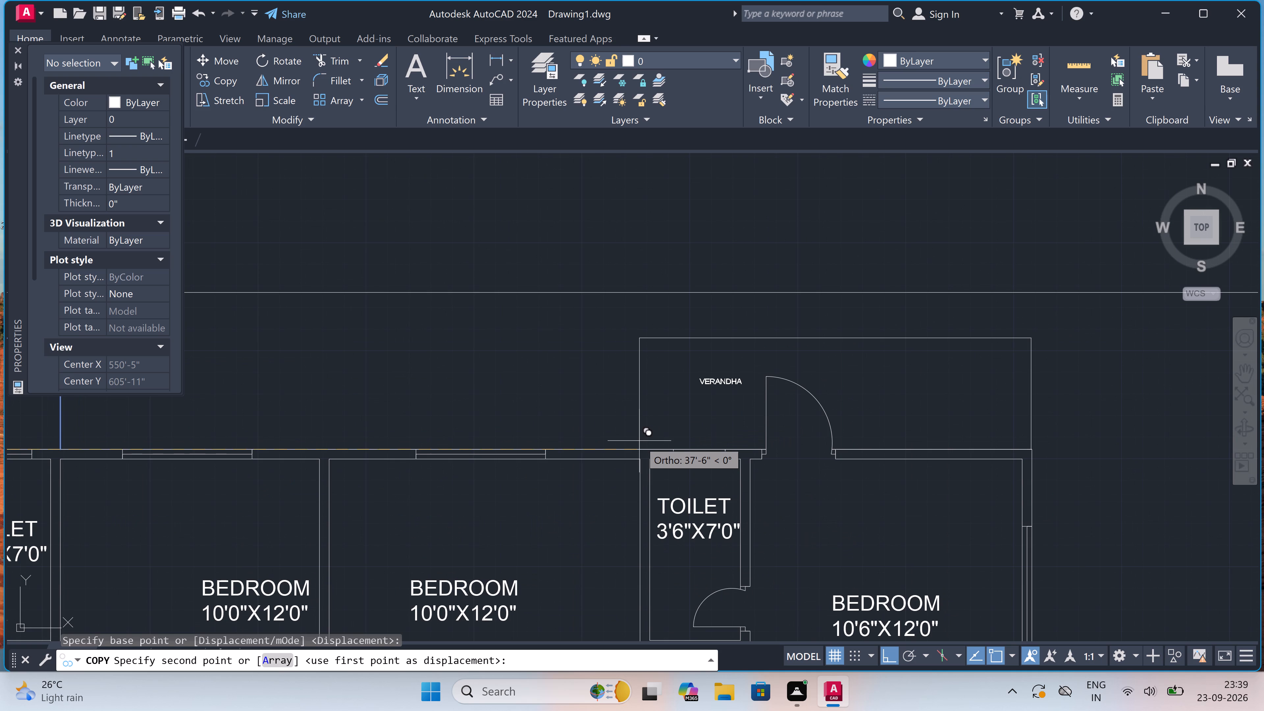
scroll(639, 441, up, 1)
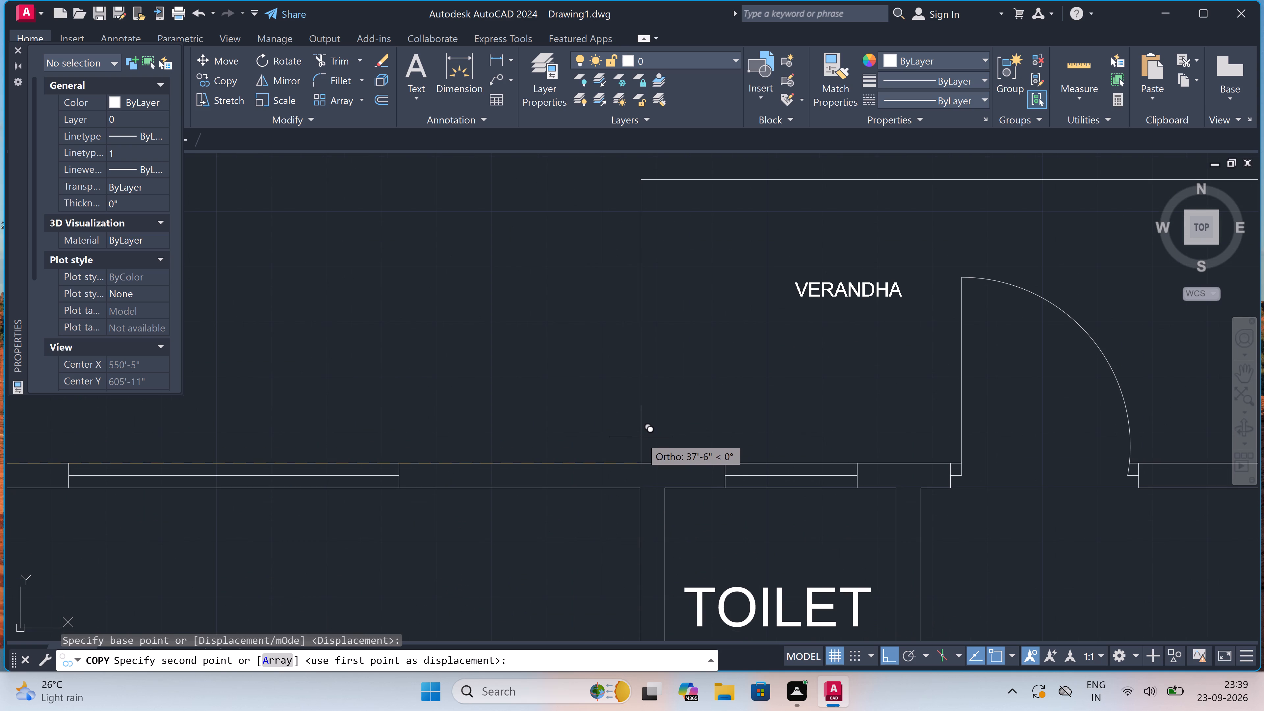
click(641, 465)
scroll(641, 425, down, 3)
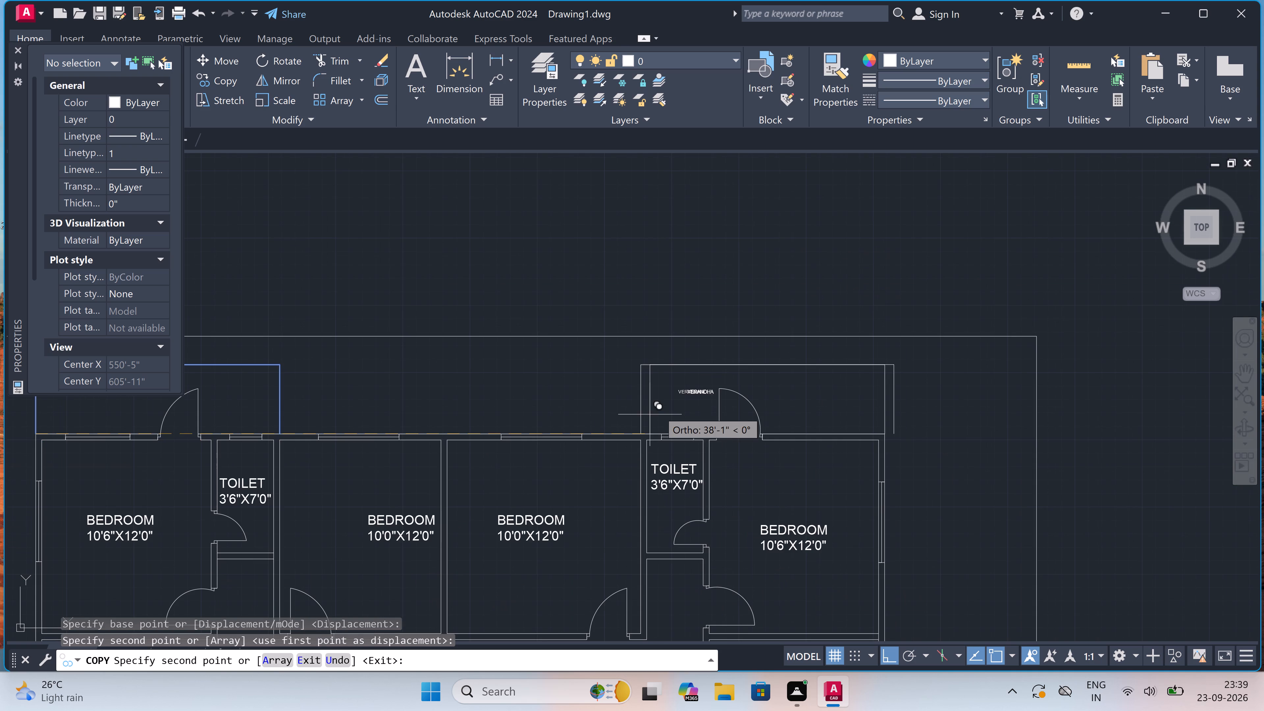
key(Escape)
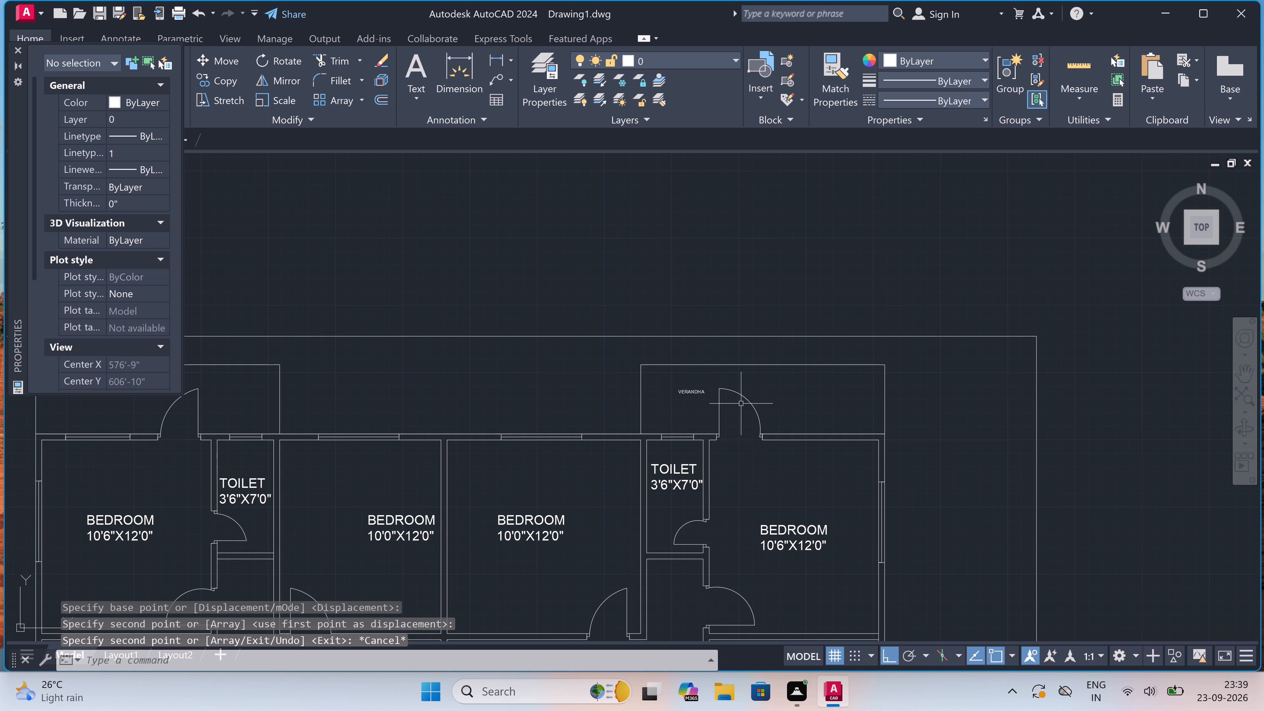
Move the copied VERANDHA label horizontally to the east side of the door swing within its outline.
click(697, 392)
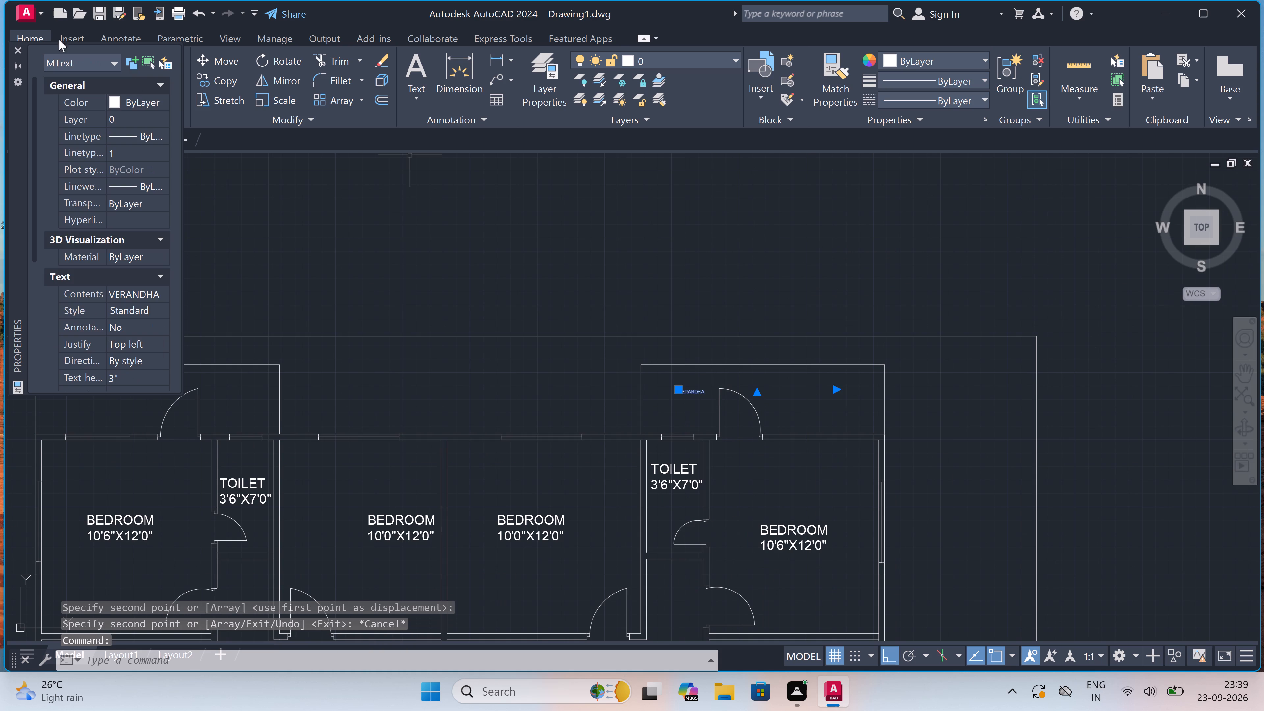
click(213, 54)
scroll(644, 390, up, 2)
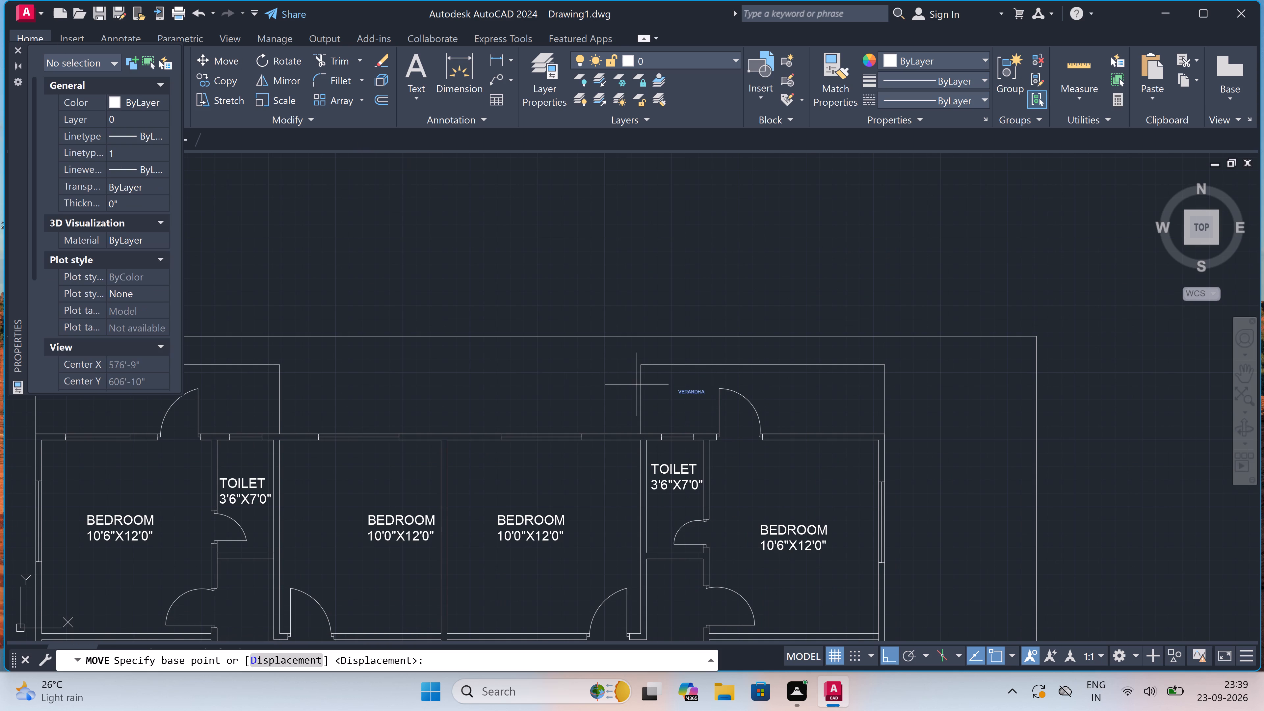
click(712, 390)
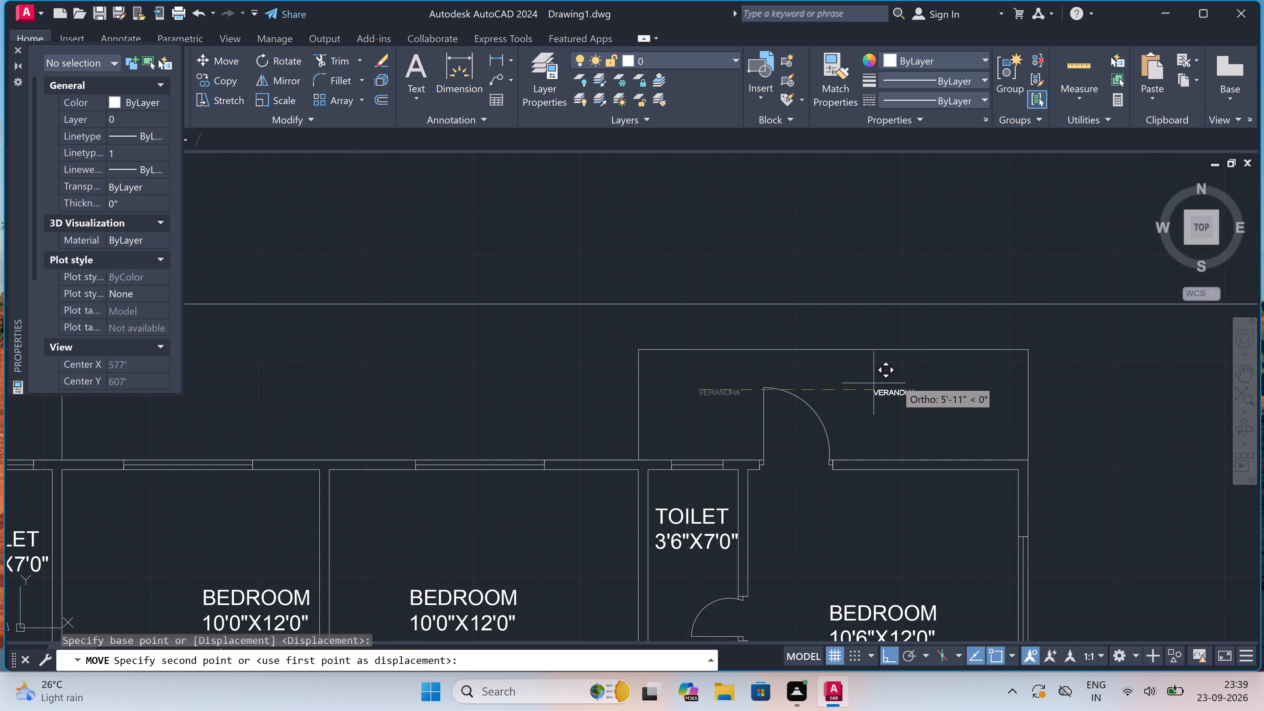
click(898, 379)
key(Escape)
scroll(696, 314, down, 2)
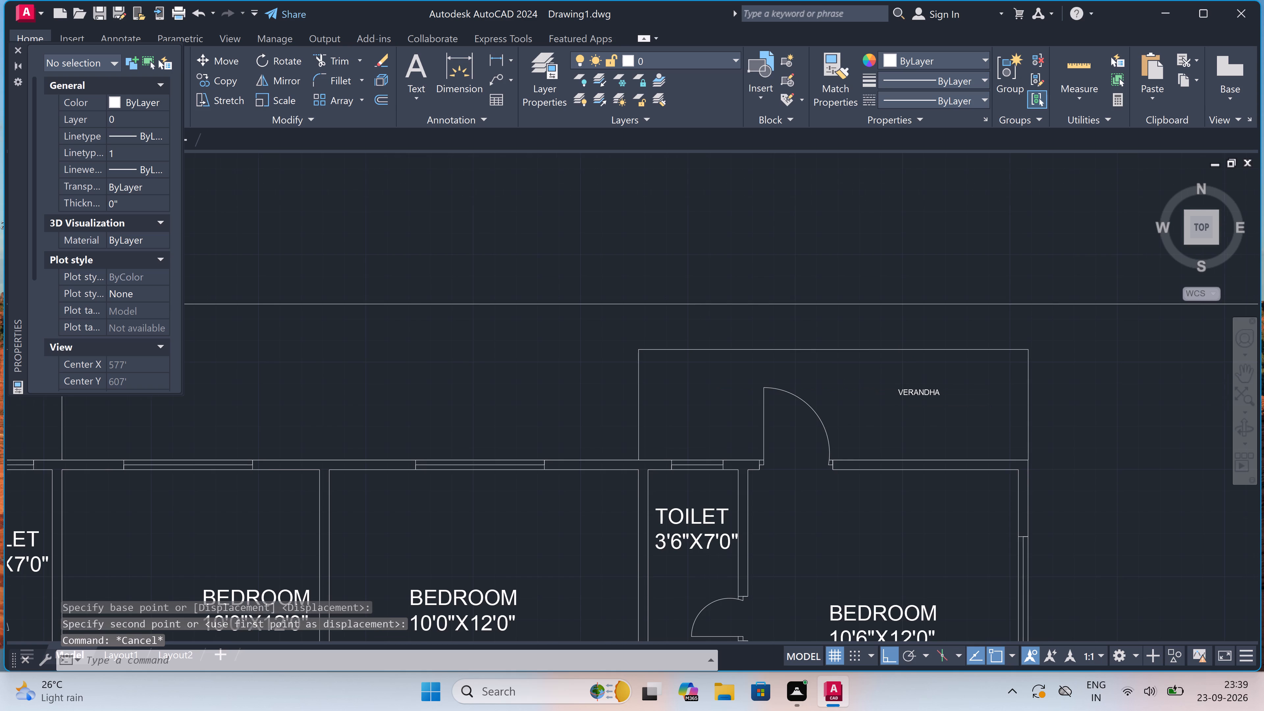
scroll(696, 314, down, 3)
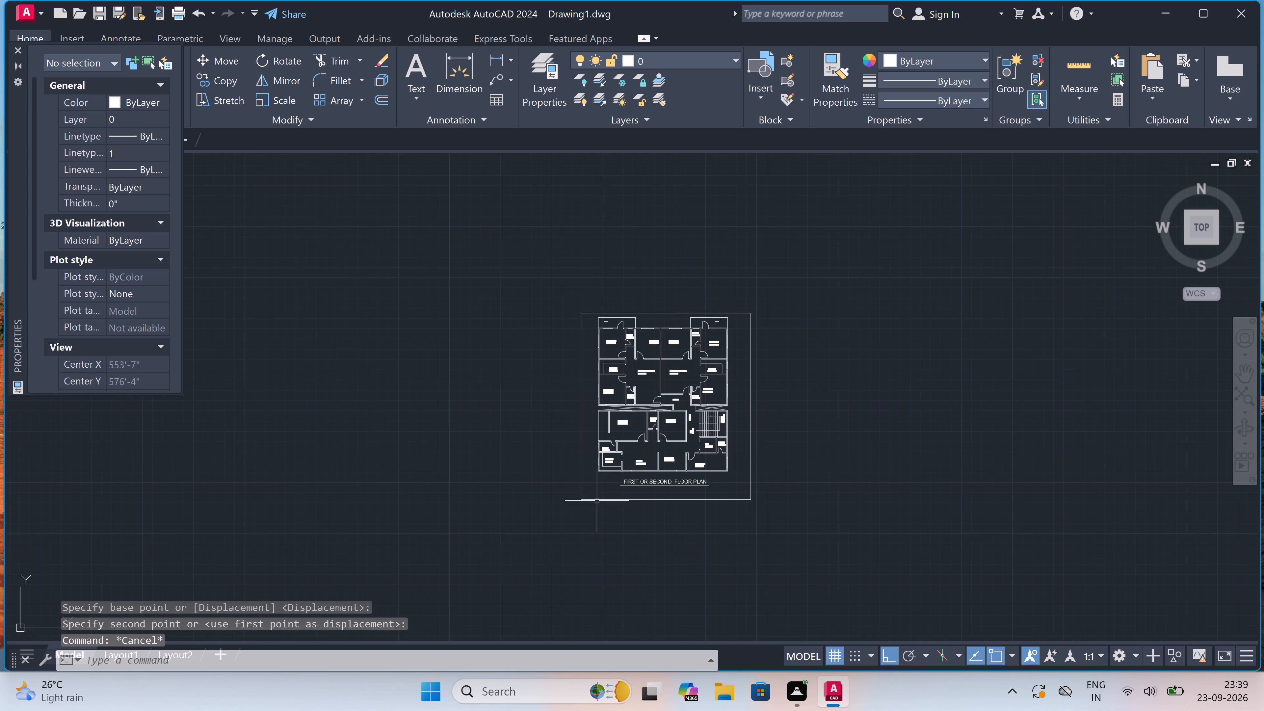
Set the text height of both VERANDHA labels to 7".
scroll(620, 487, up, 3)
scroll(619, 481, down, 2)
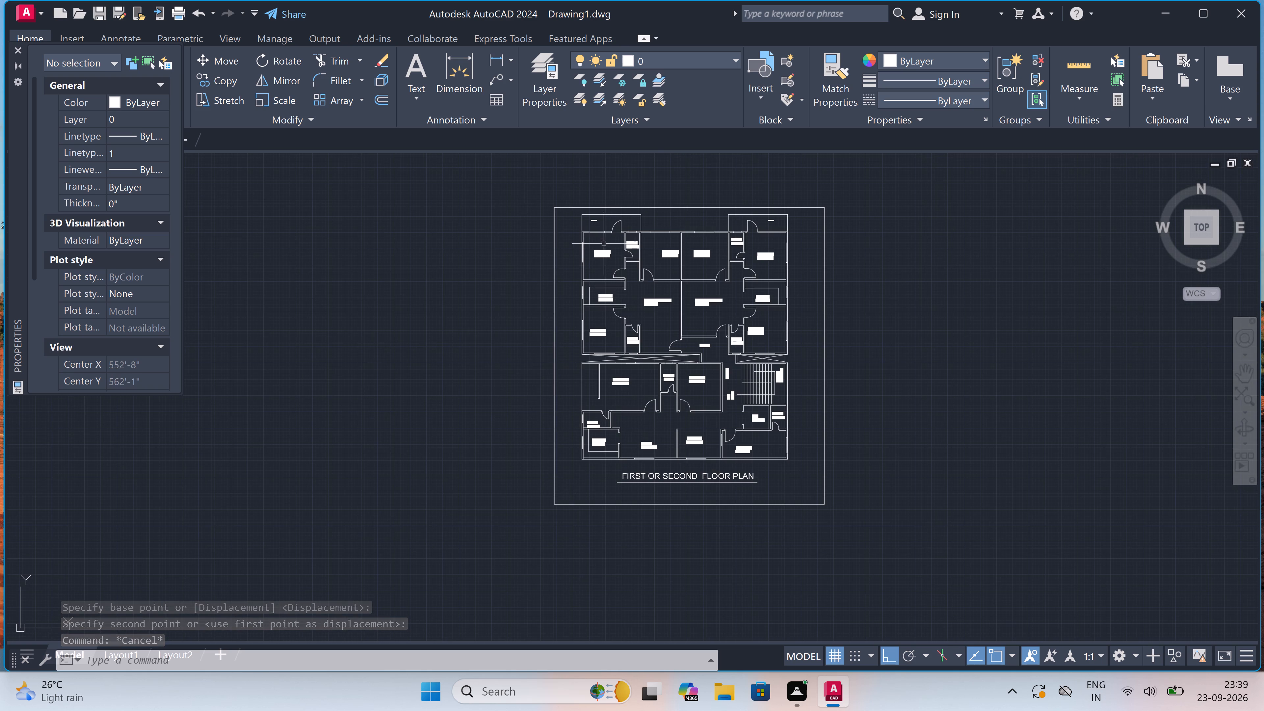
scroll(593, 219, up, 2)
click(591, 218)
click(590, 225)
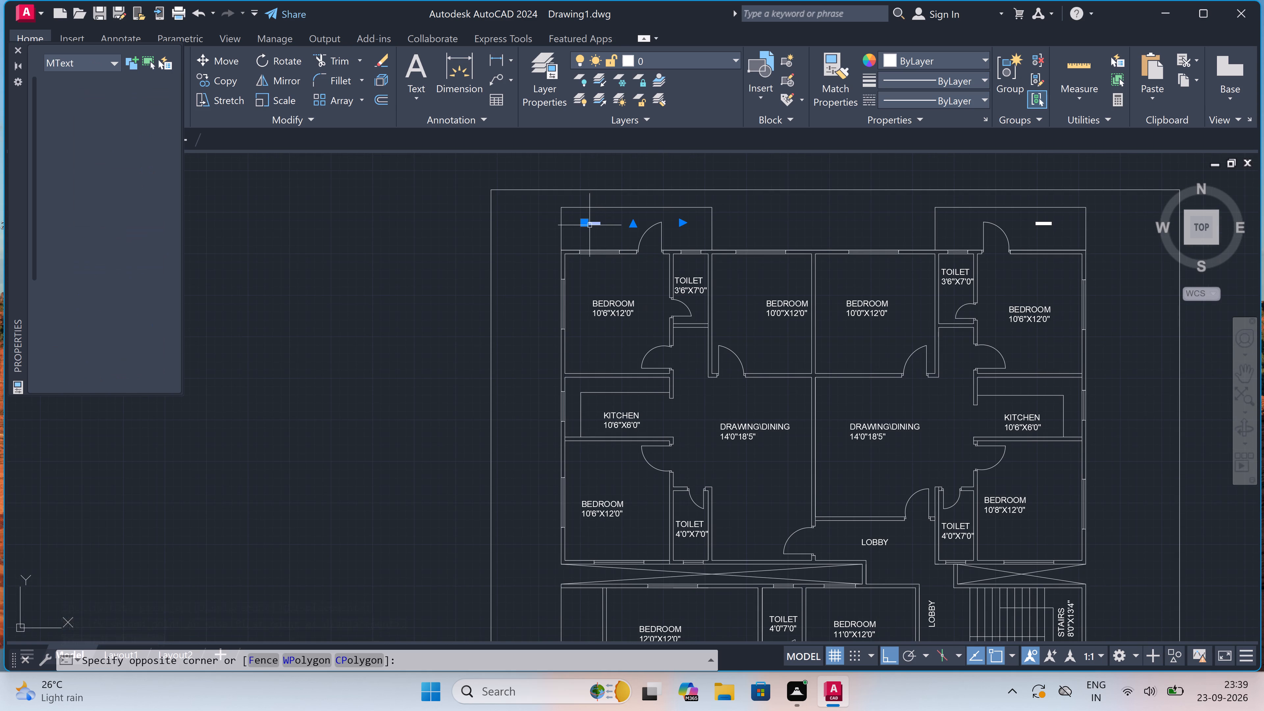
scroll(590, 225, down, 2)
scroll(686, 234, up, 2)
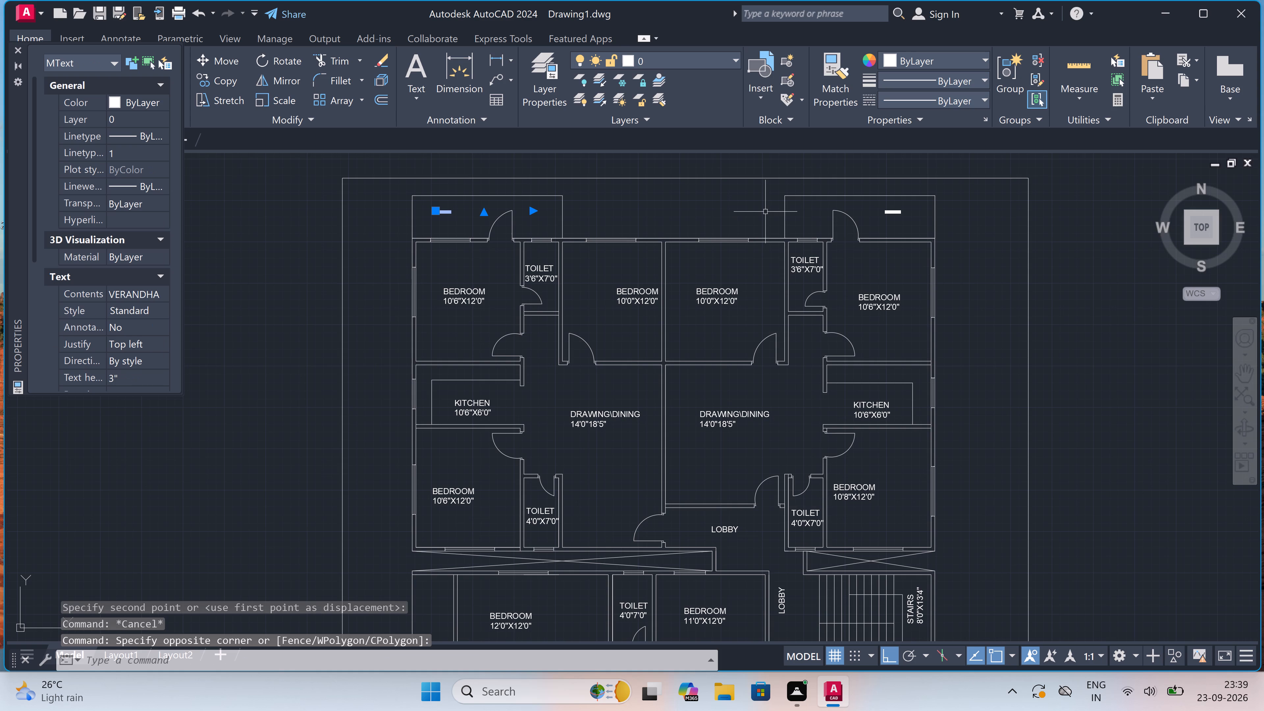
scroll(870, 207, up, 1)
click(913, 213)
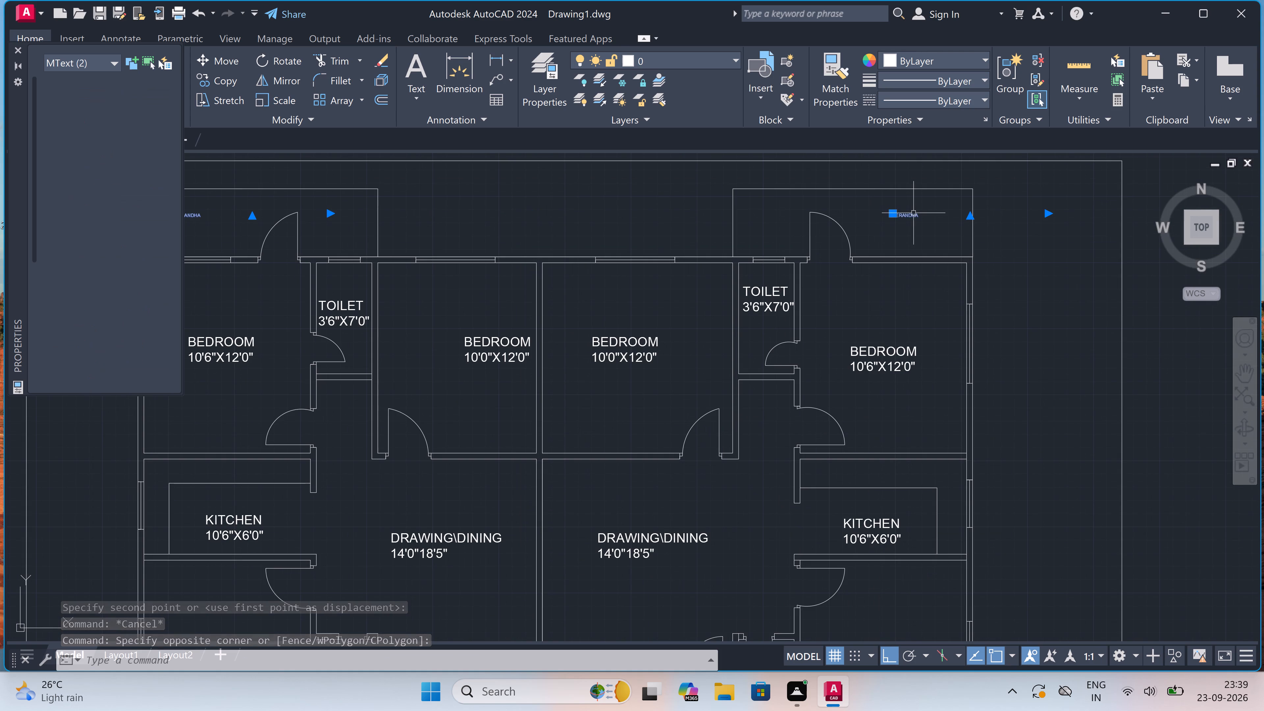
double_click(157, 372)
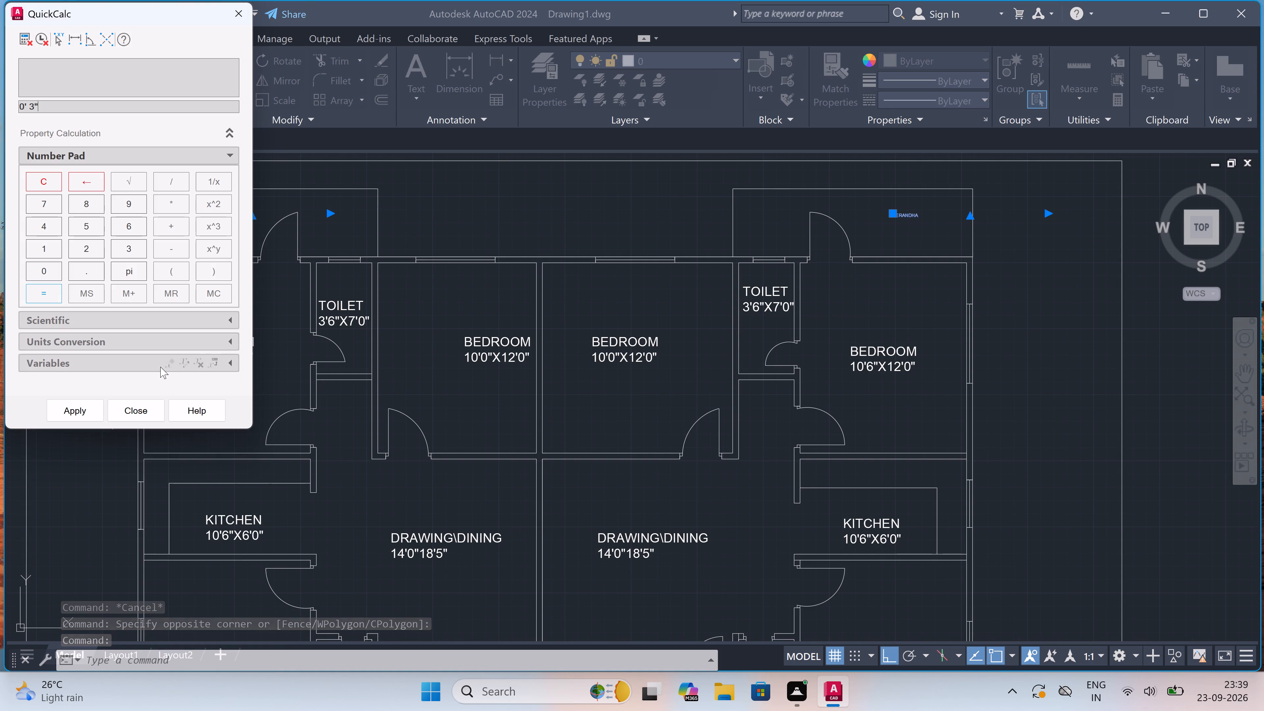
click(237, 7)
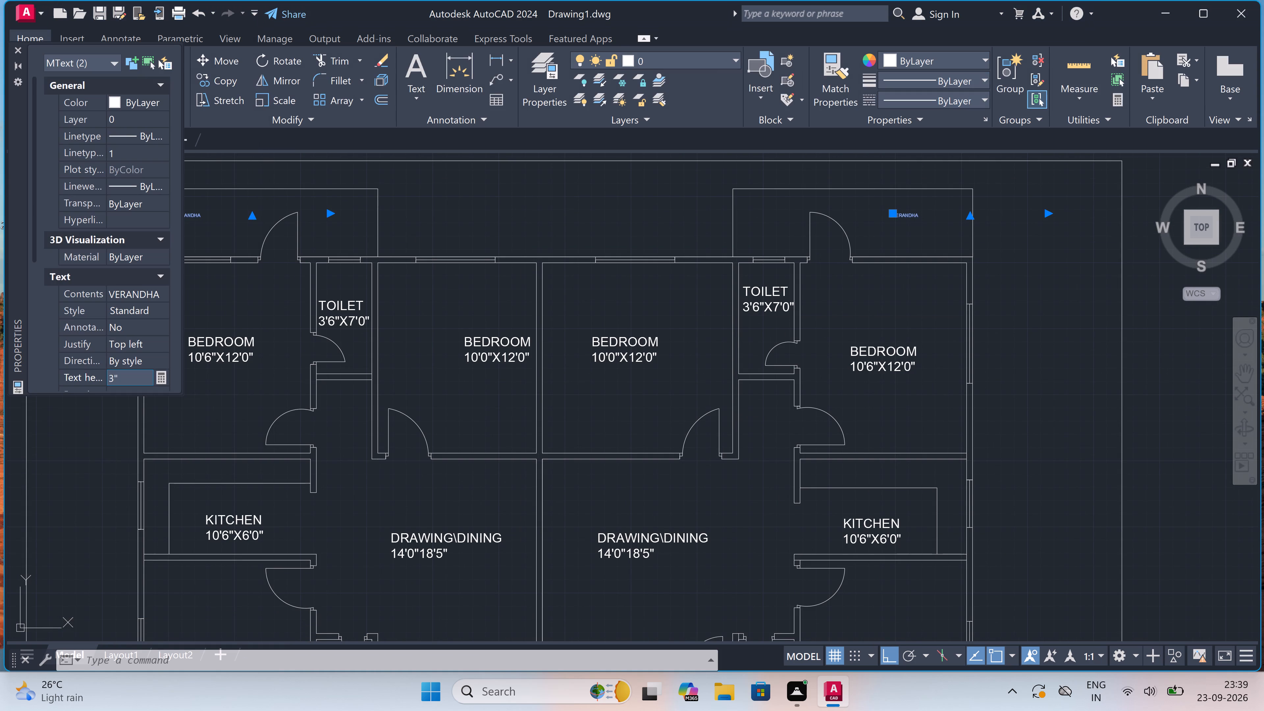
key(BackSpace)
key(BackSpace)
key(BackSpace)
key(BackSpace)
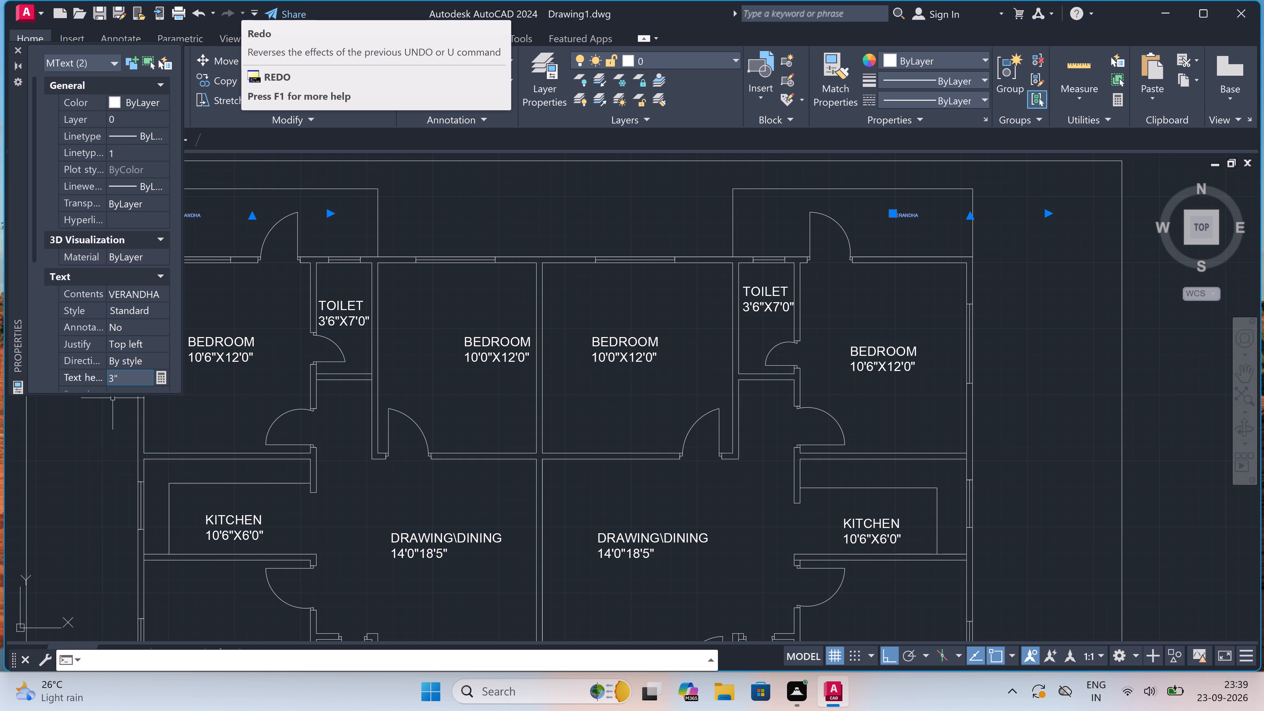
click(123, 374)
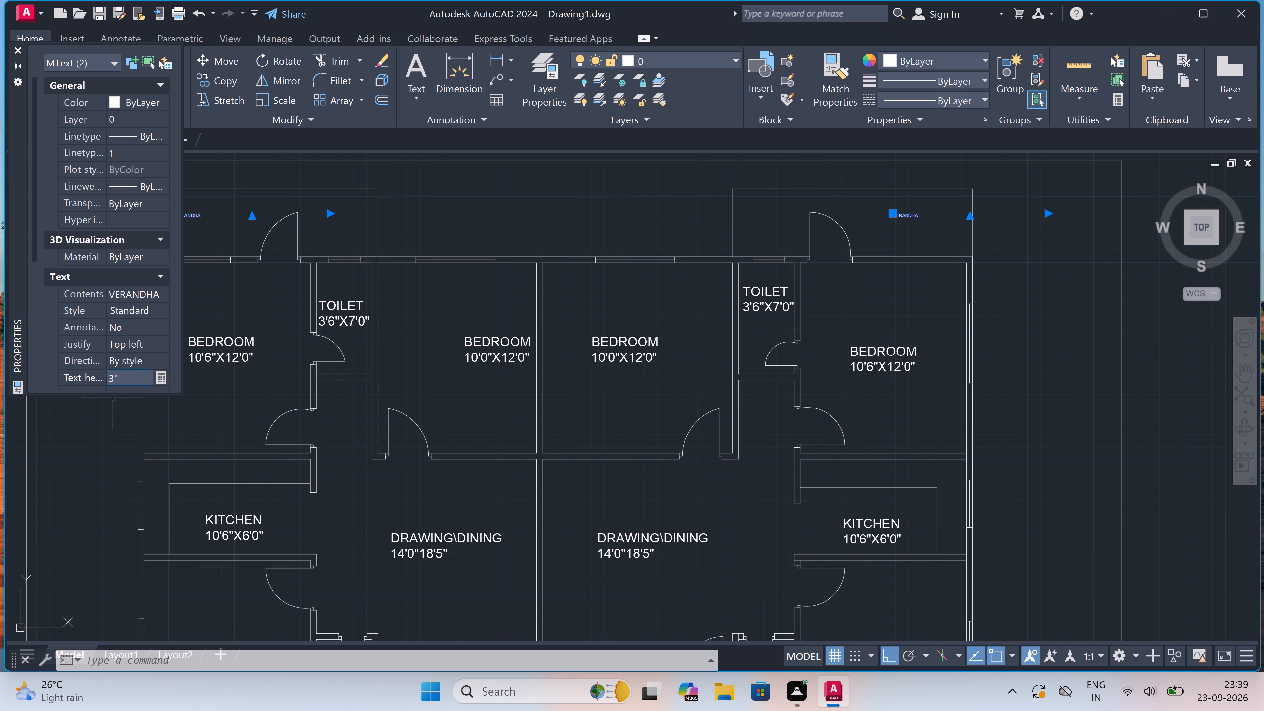
key(BackSpace)
key(BackSpace)
key(BackSpace)
key(BackSpace)
key(BackSpace)
key(BackSpace)
key(BackSpace)
key(BackSpace)
key(BackSpace)
key(BackSpace)
key(BackSpace)
text(7")
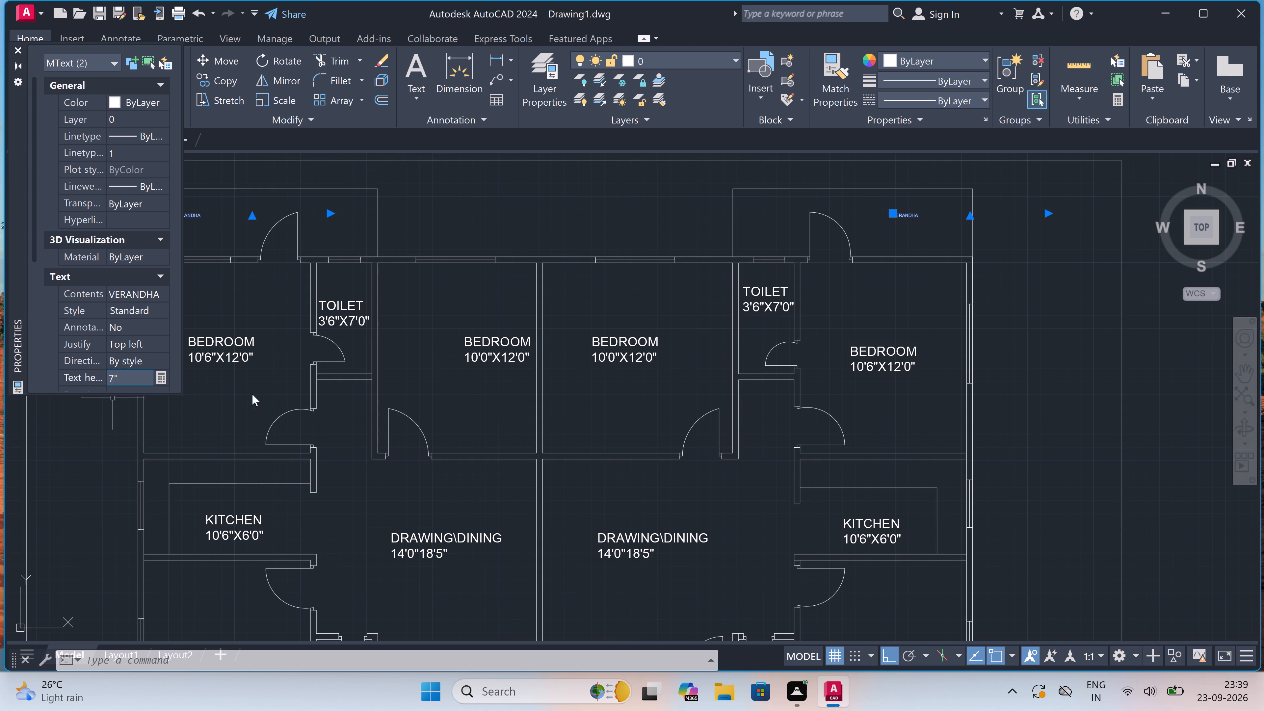
double_click(254, 394)
key(Escape)
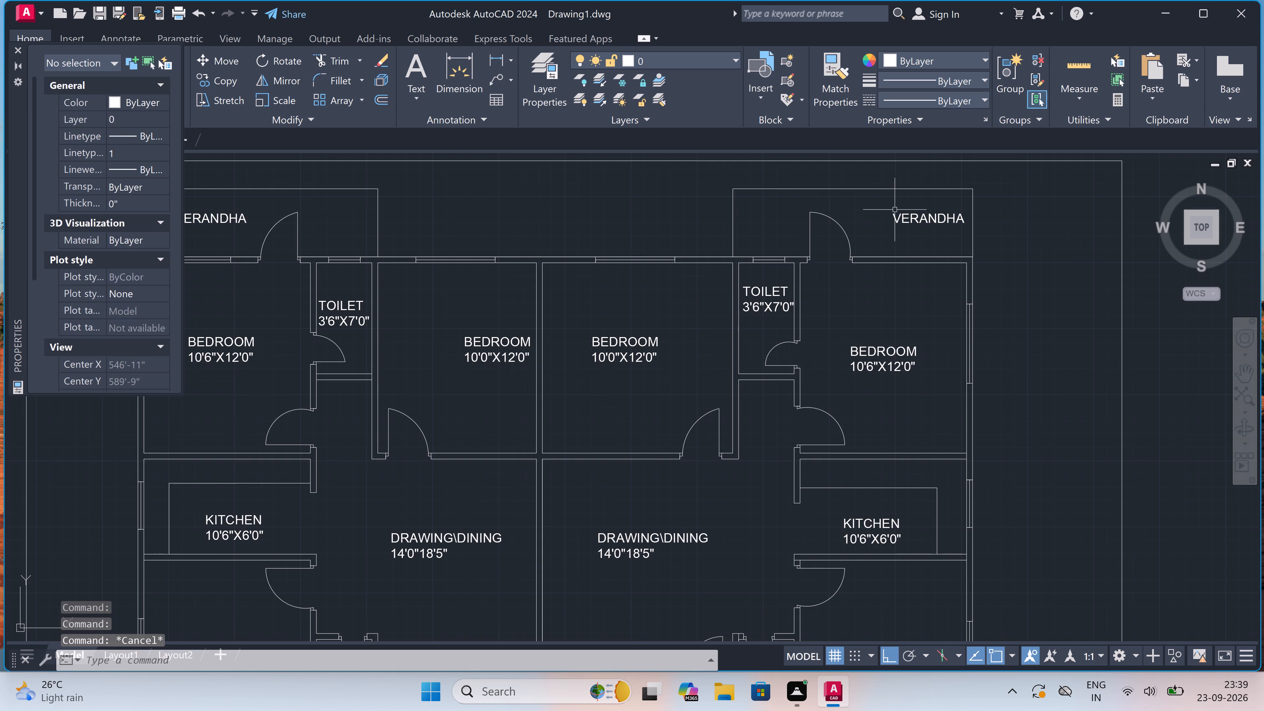
Shift the north-east VERANDHA label about 2'-4" west so it sits within its verandah outline.
click(905, 216)
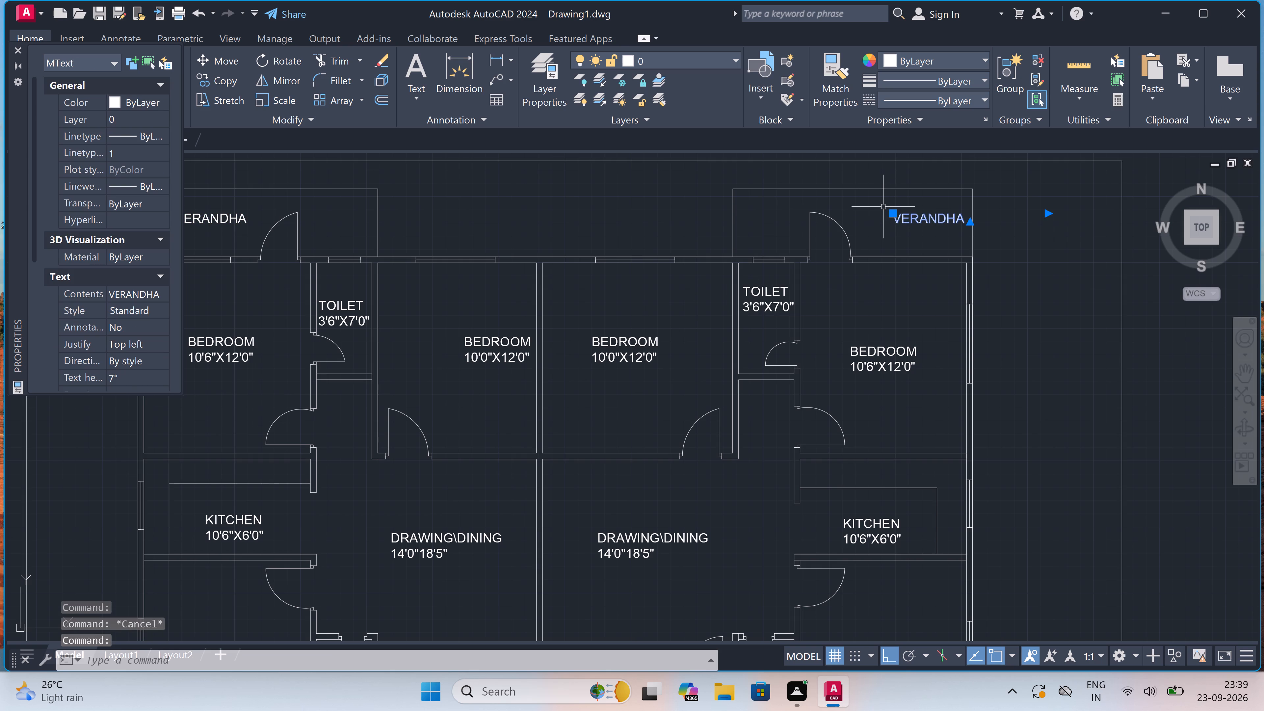
scroll(886, 207, up, 1)
click(895, 215)
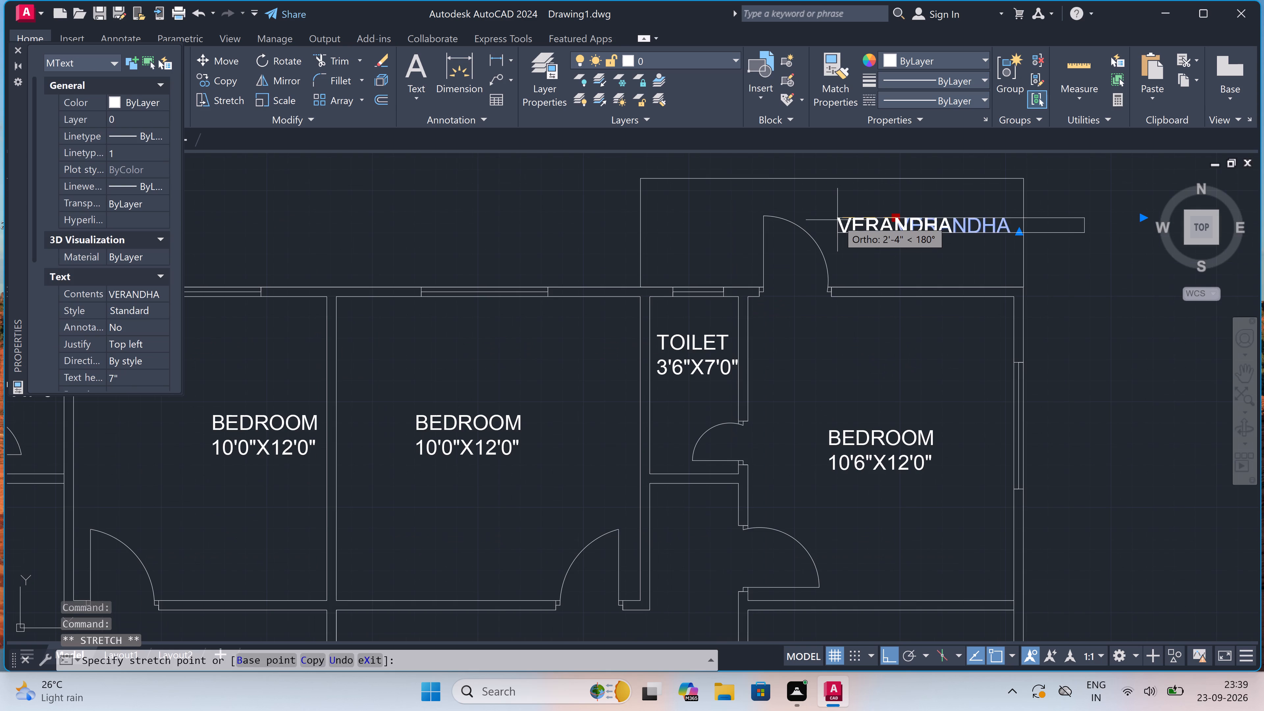
click(837, 220)
key(Escape)
Examine the whole floor plan, then the southern flat around the drawing room, passage and lift.
scroll(849, 216, down, 5)
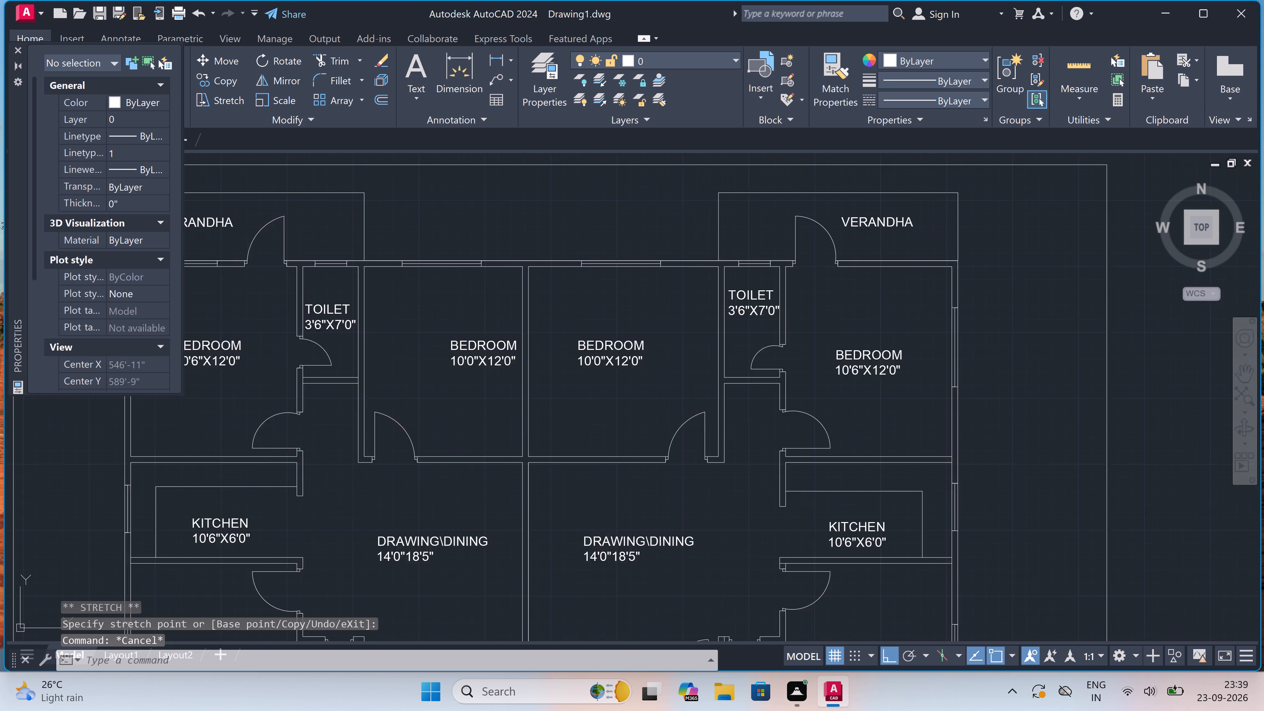
scroll(622, 223, down, 3)
scroll(650, 271, up, 3)
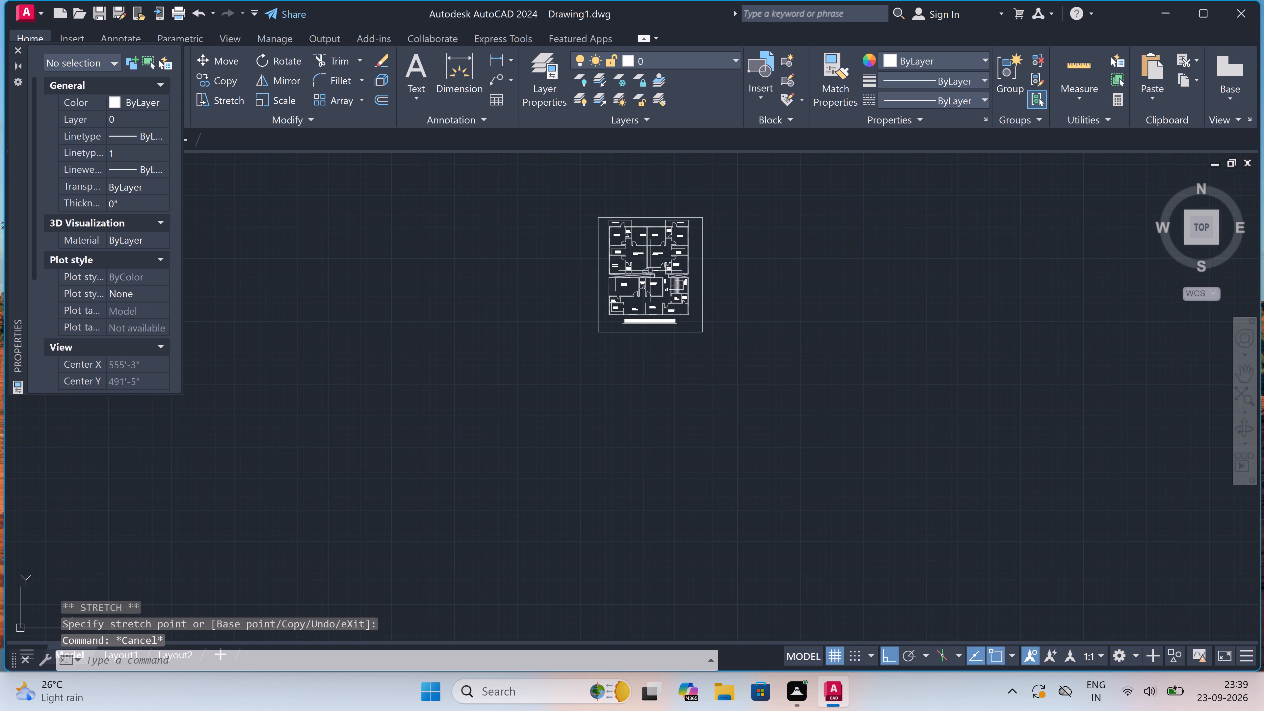
scroll(650, 272, down, 3)
scroll(647, 243, up, 4)
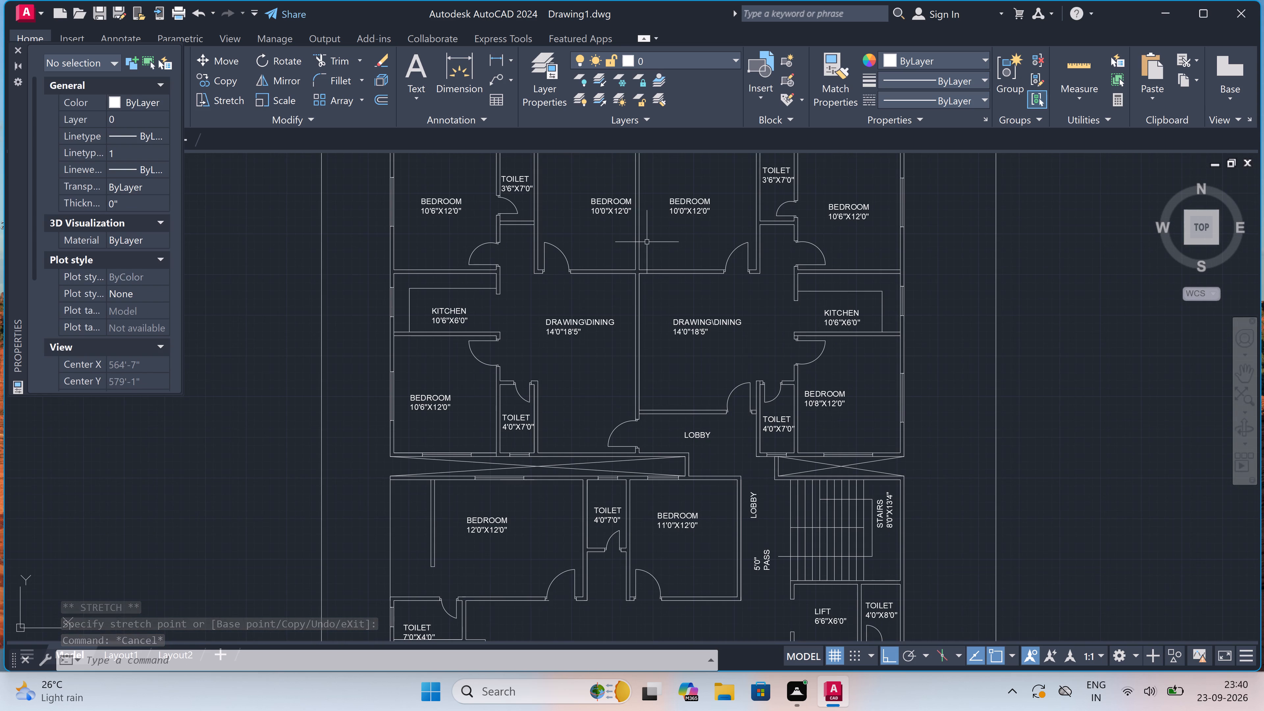
scroll(646, 243, down, 2)
scroll(657, 343, up, 2)
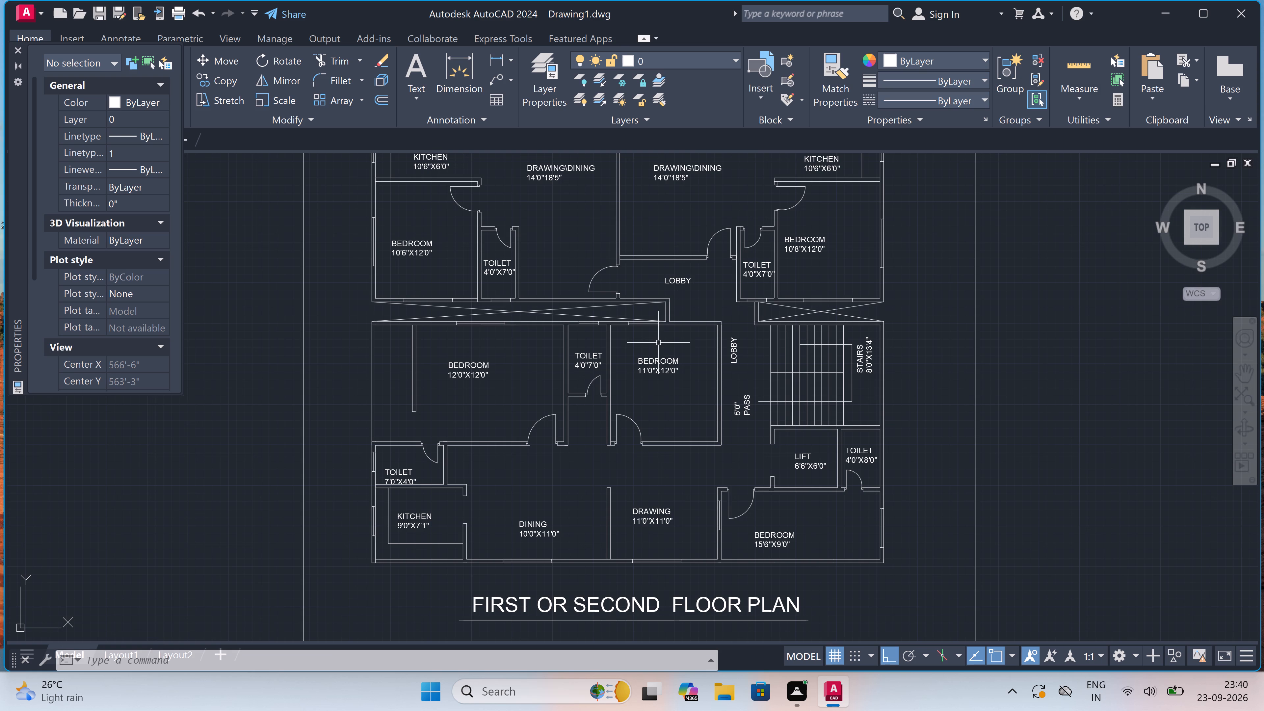
scroll(658, 341, down, 2)
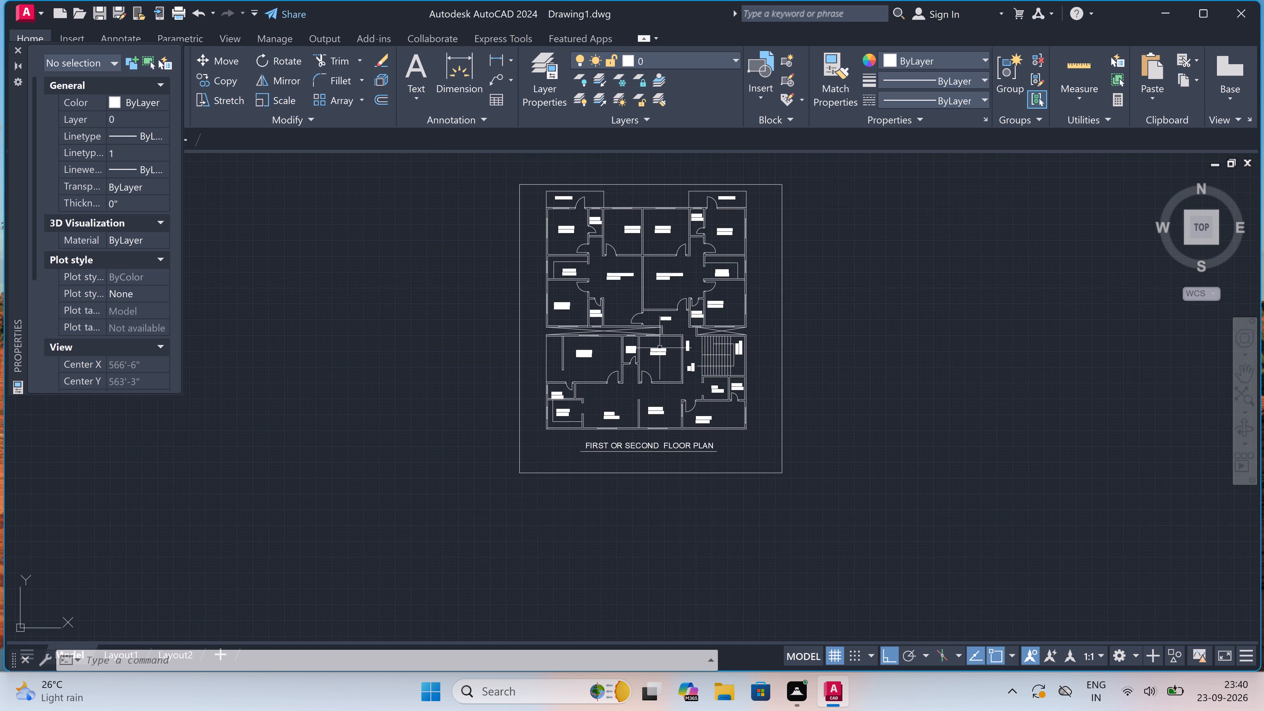
scroll(660, 350, up, 2)
scroll(707, 439, up, 1)
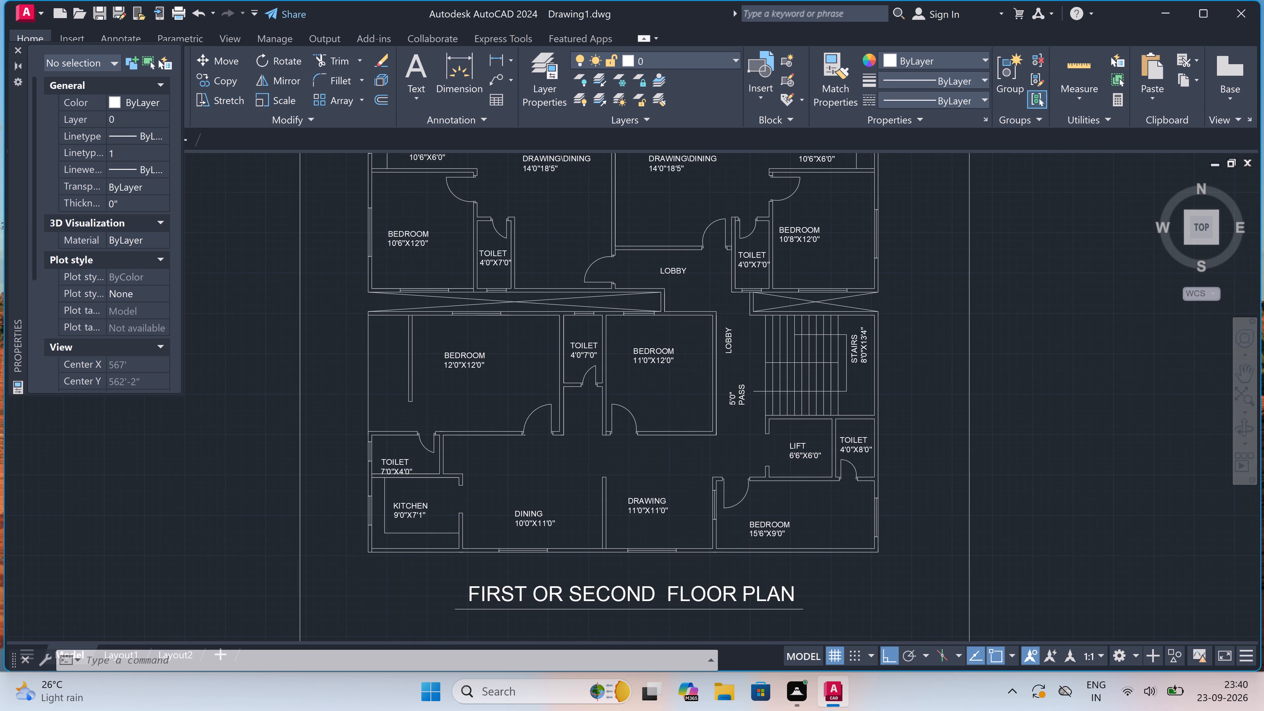
scroll(707, 439, up, 1)
scroll(706, 438, down, 1)
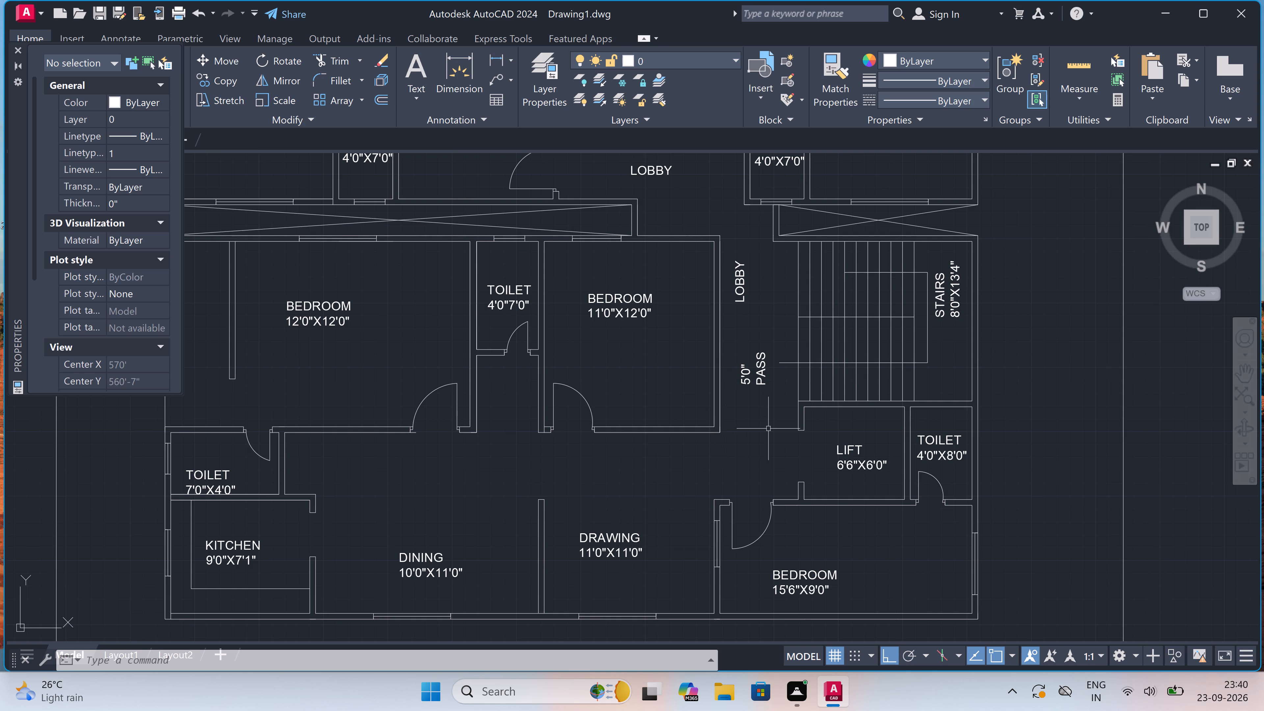
scroll(768, 429, up, 1)
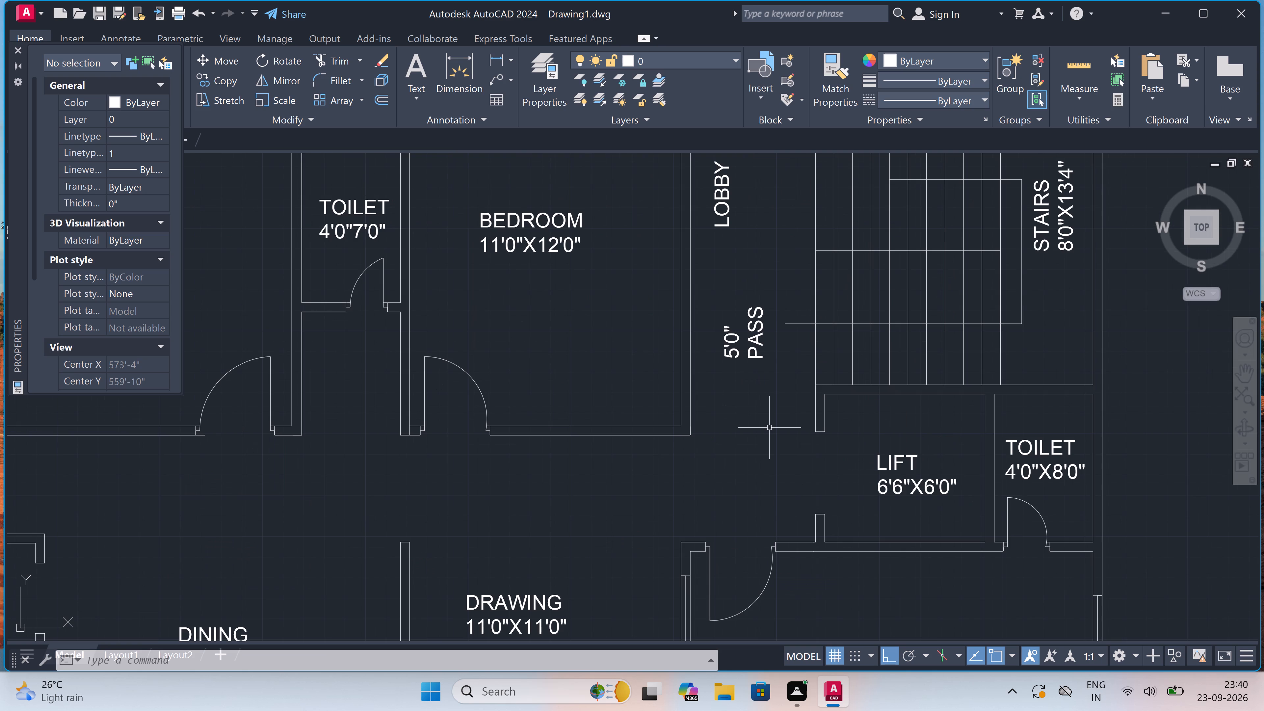
scroll(768, 428, down, 1)
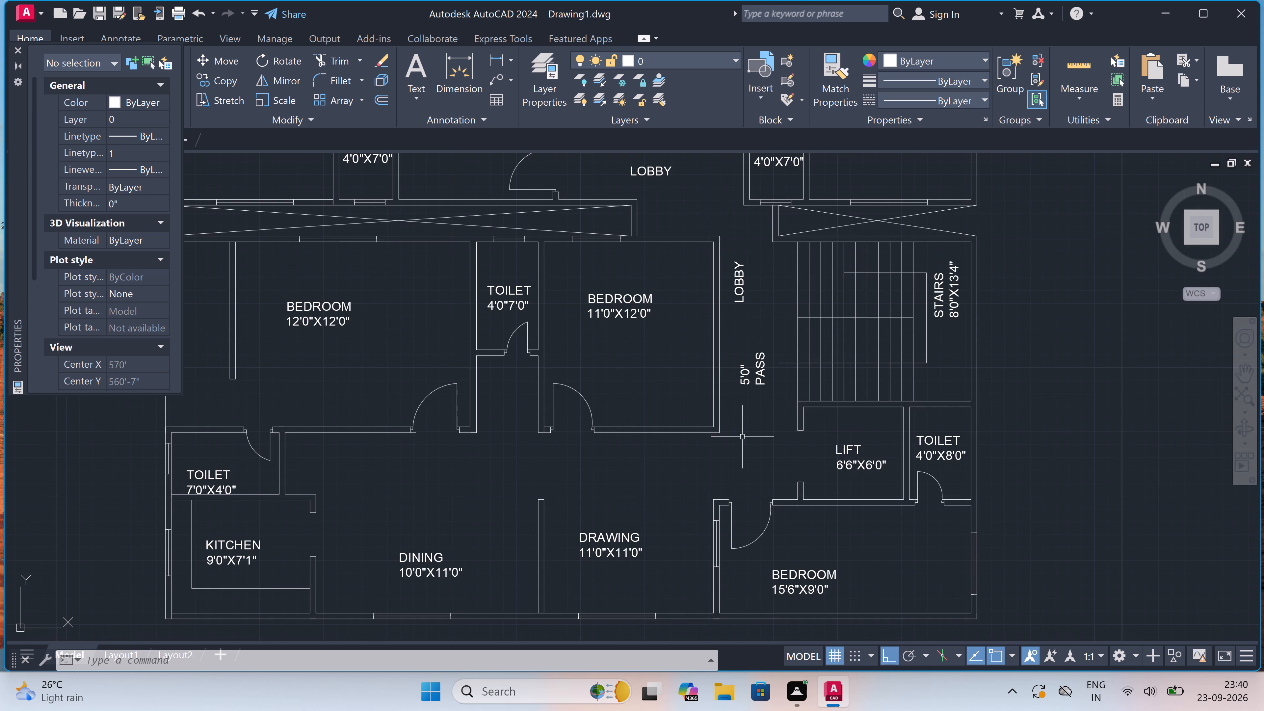
Draw a vertical line from the south-east corner of the 11'0"X12'0" bedroom wall down to the drawing room wall.
scroll(722, 507, up, 2)
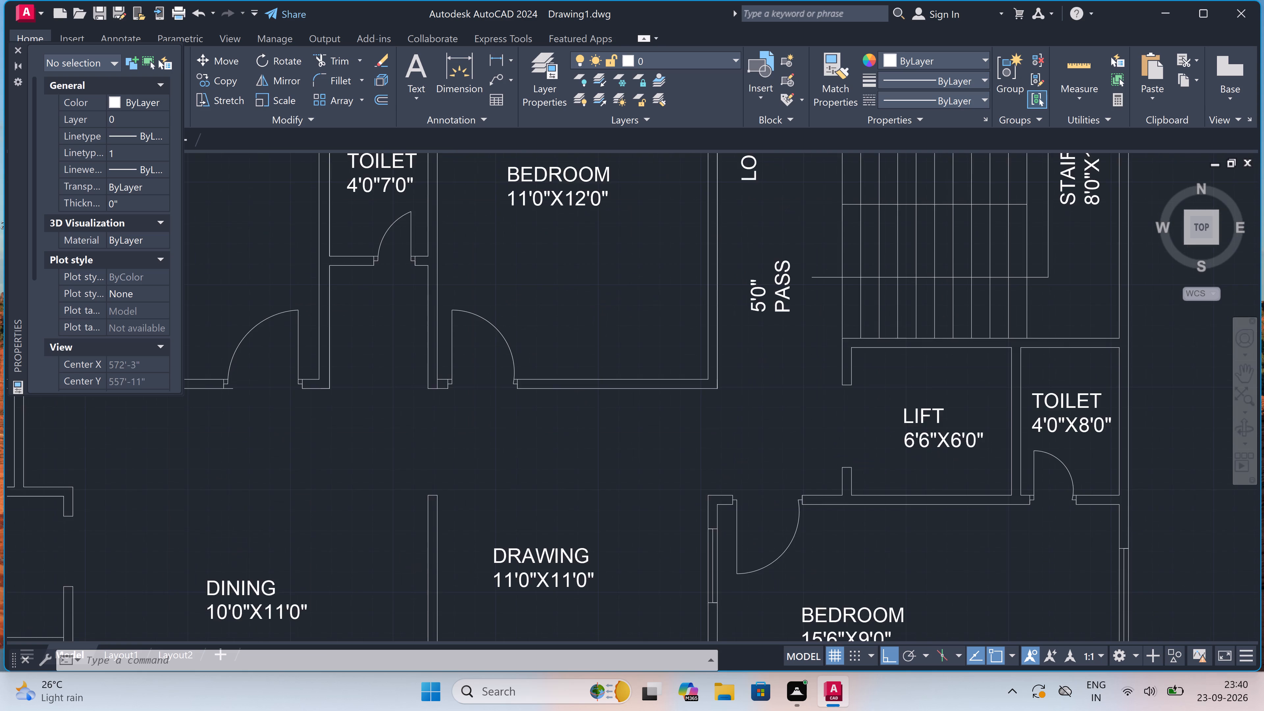
text(L)
key(space)
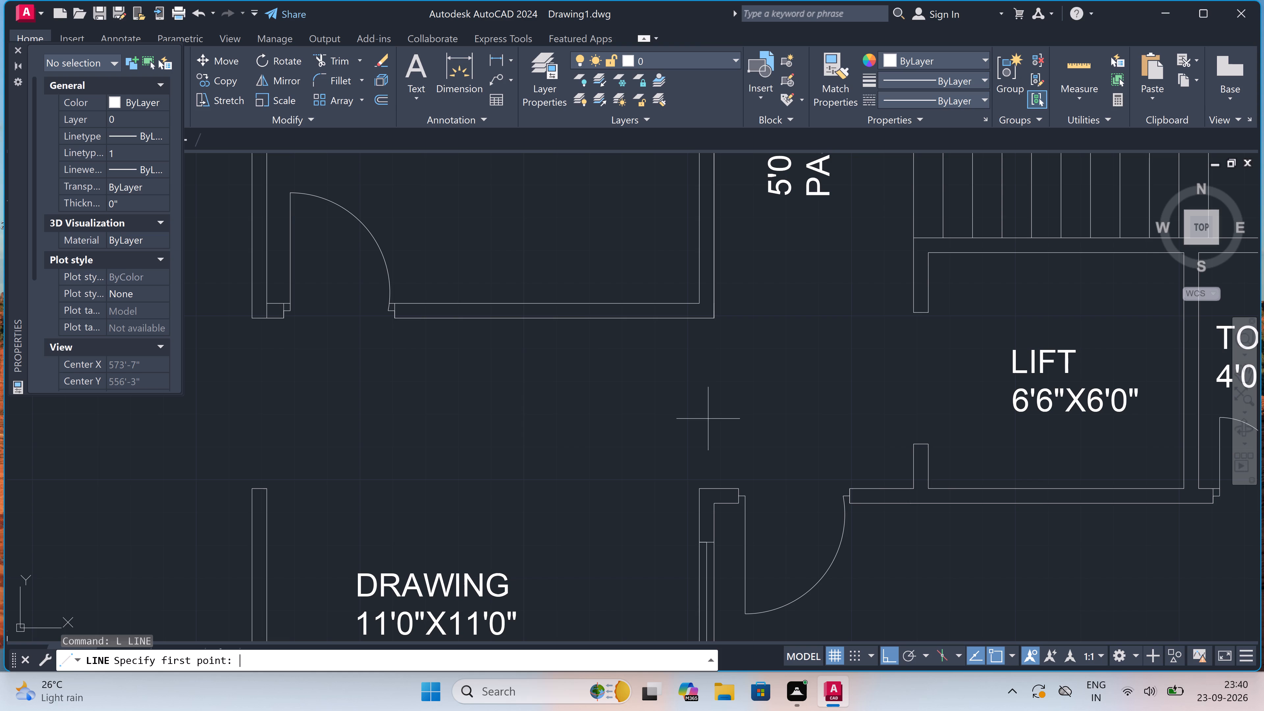
click(712, 316)
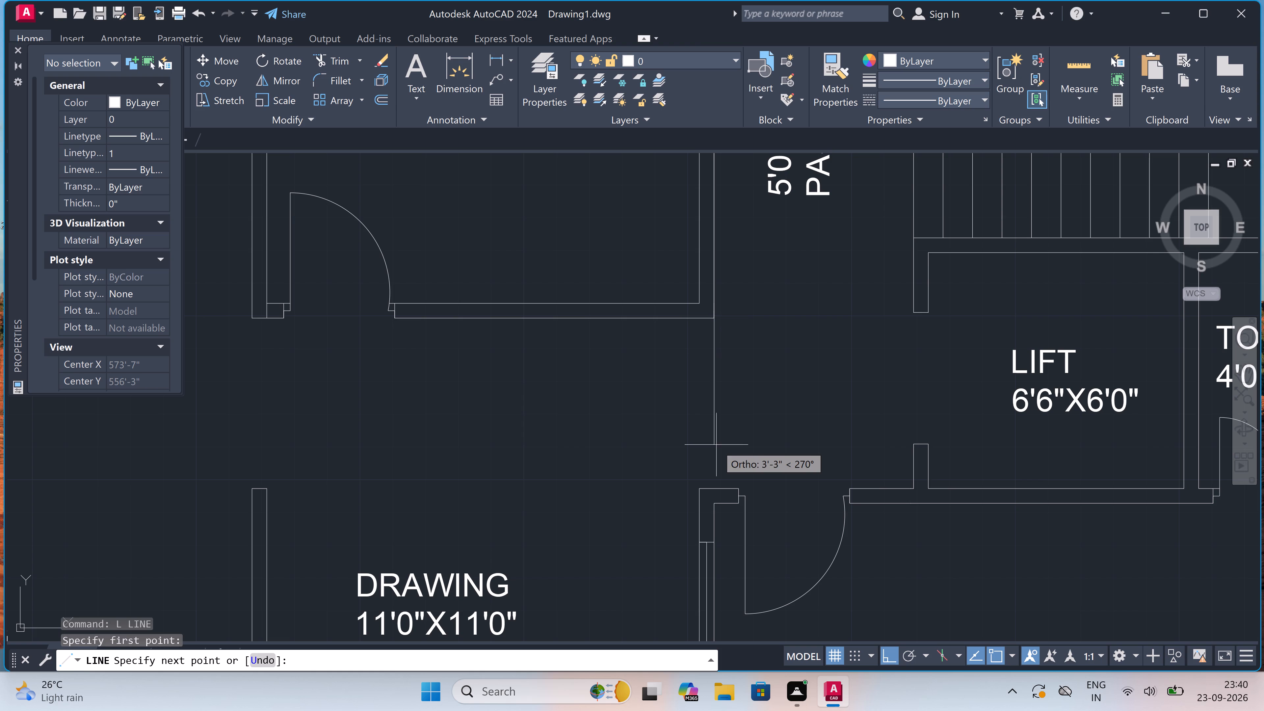
click(712, 489)
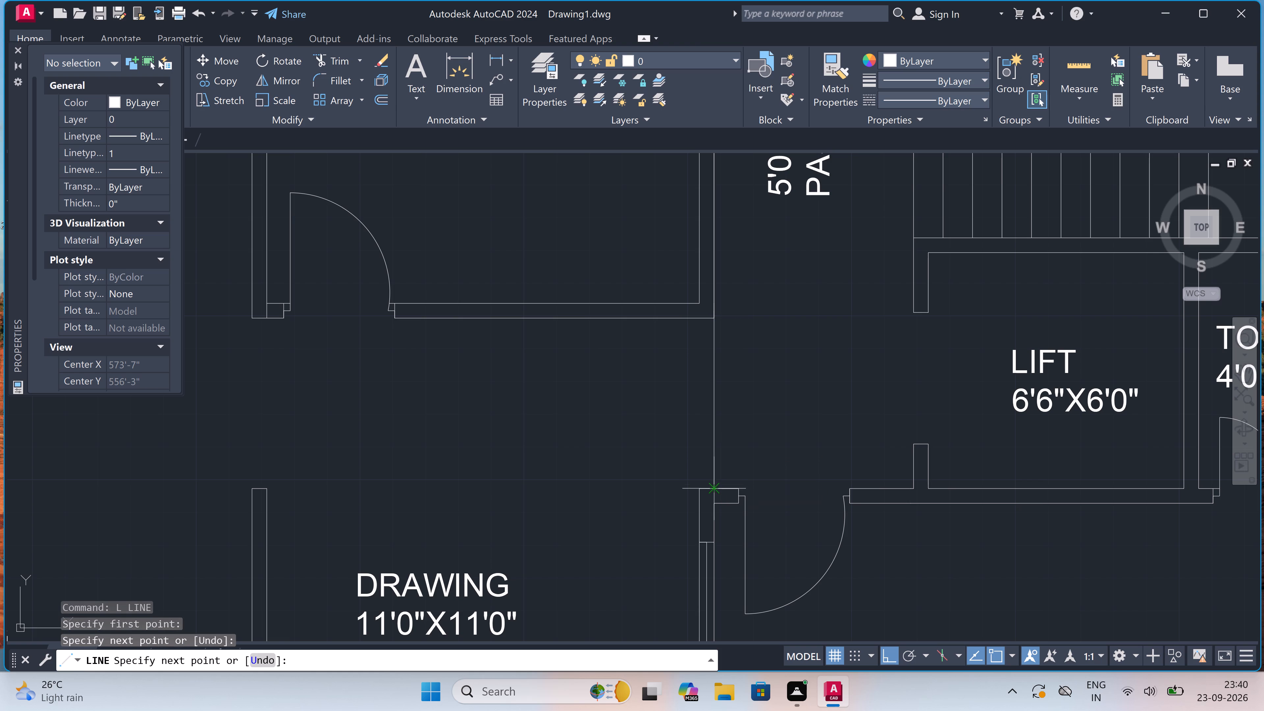
key(Escape)
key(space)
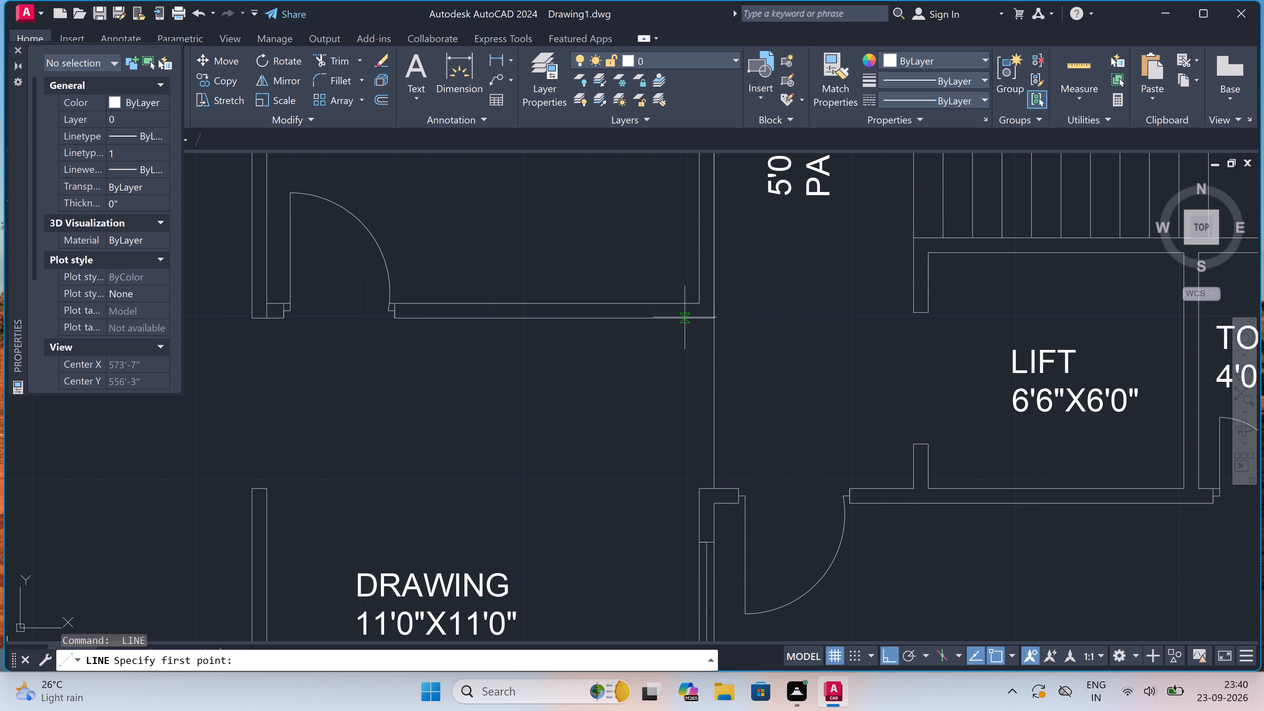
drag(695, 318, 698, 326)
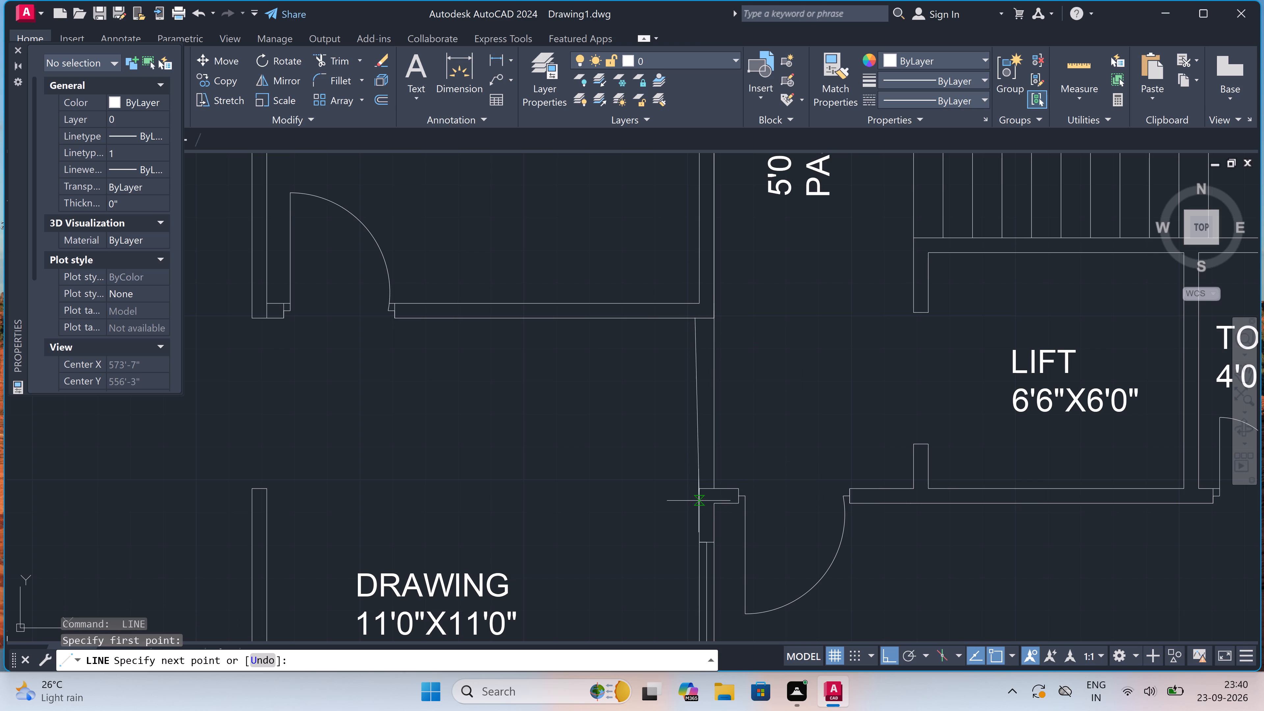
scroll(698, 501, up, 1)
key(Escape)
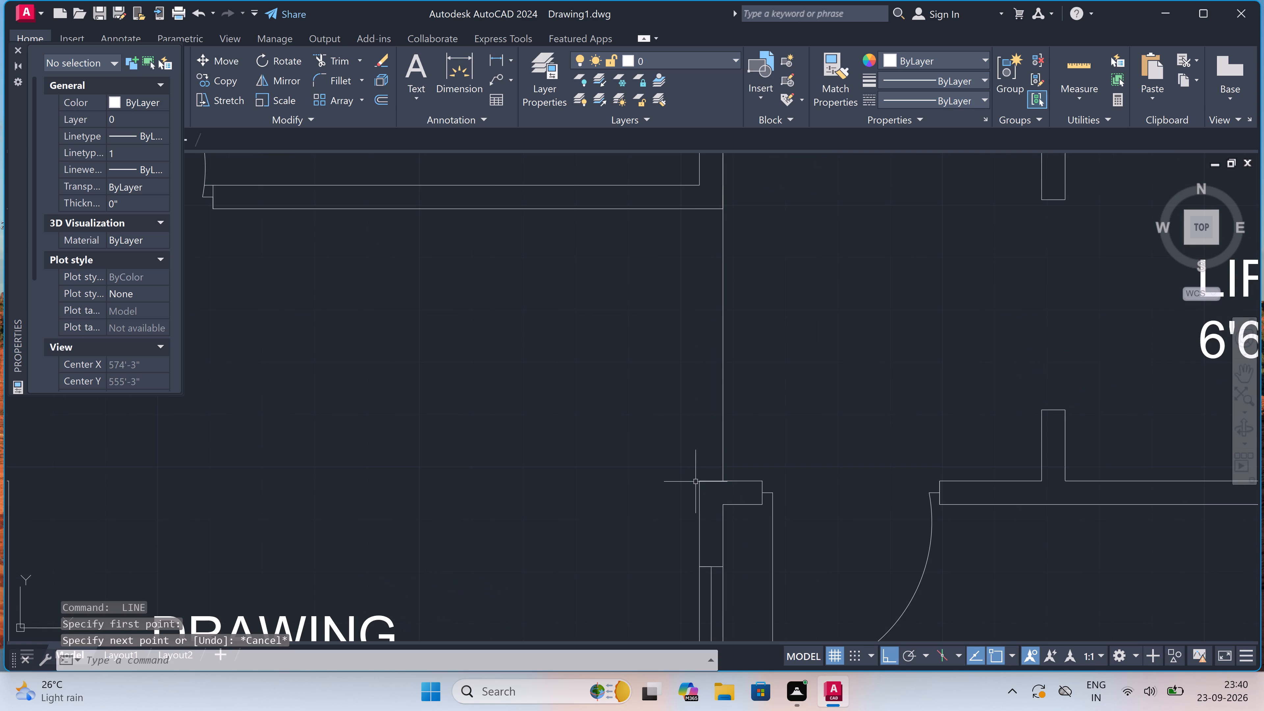
Draw the parallel inner wall line from the drawing room wall's outer corner north to the 11'0"X12'0" bedroom's south wall.
scroll(702, 483, up, 1)
key(space)
click(700, 480)
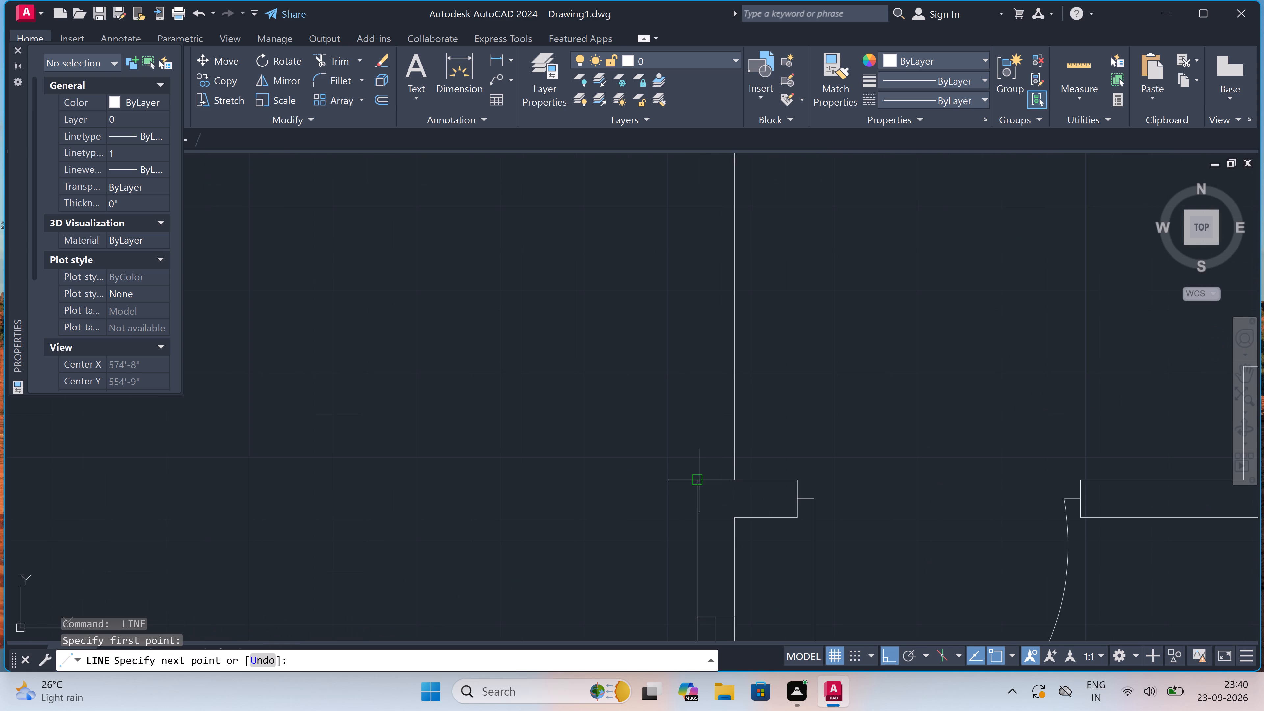
scroll(694, 438, down, 2)
scroll(684, 299, up, 2)
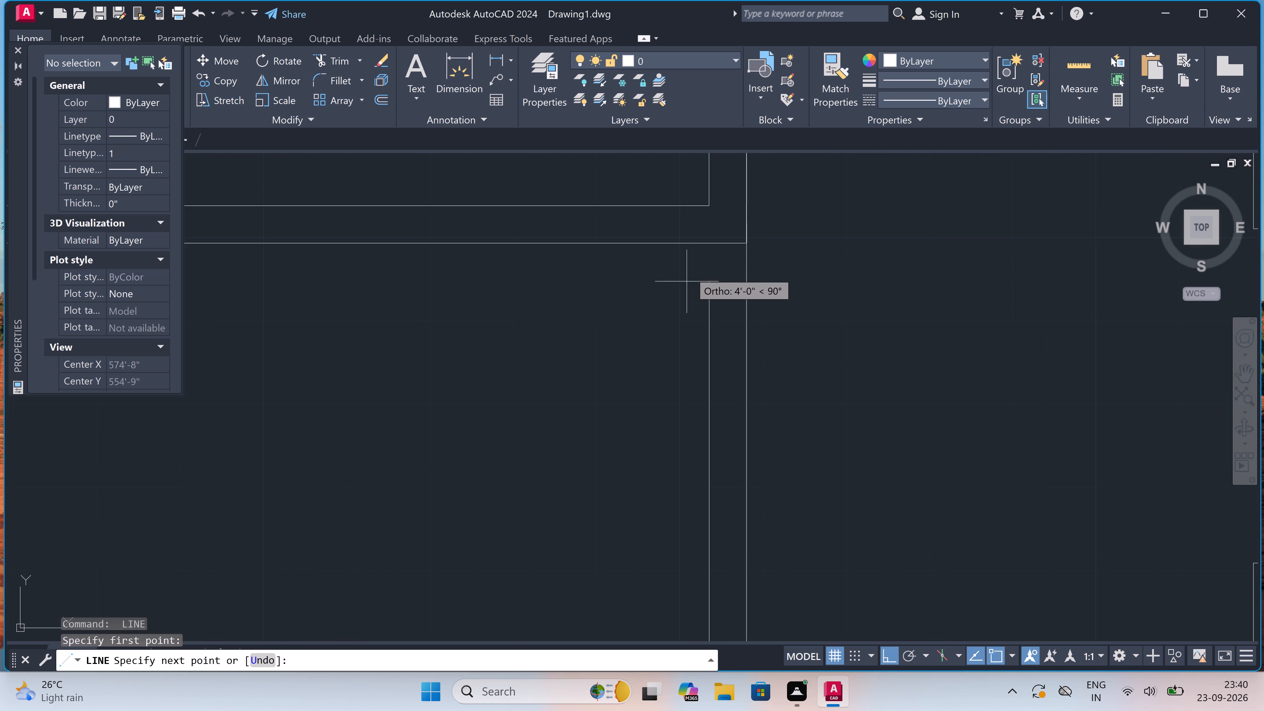
click(713, 245)
key(Escape)
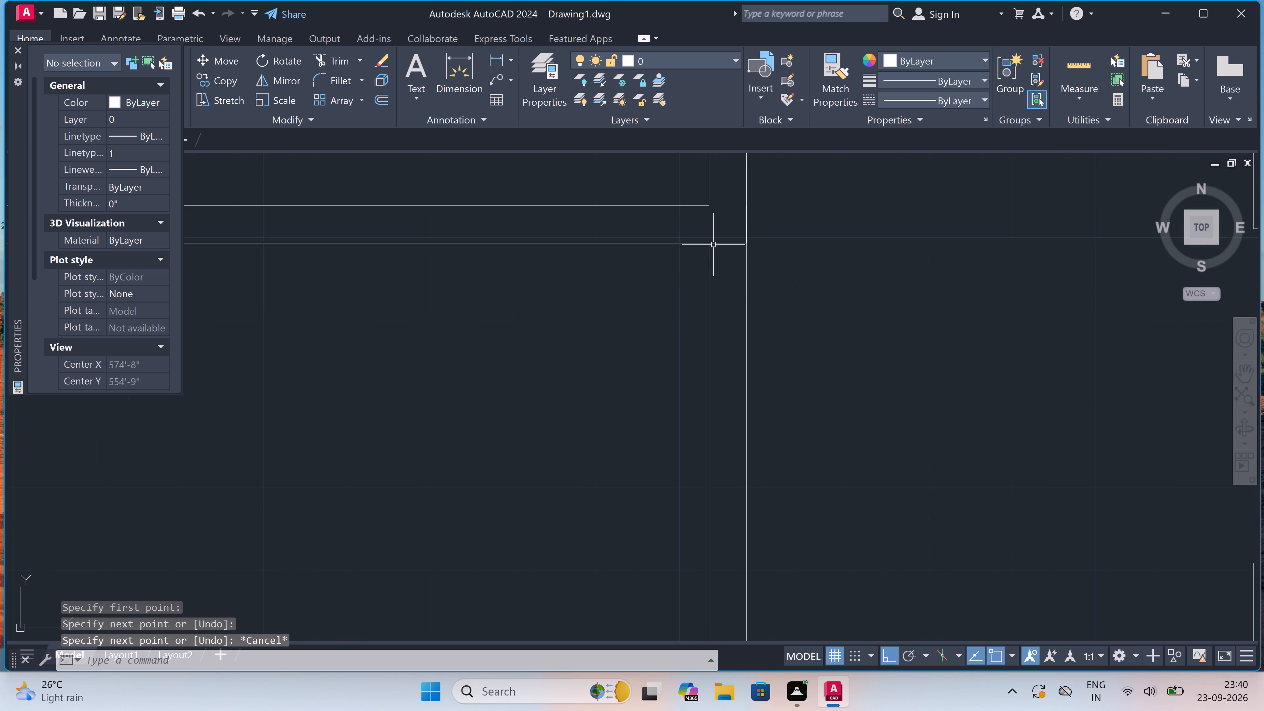
Draw a short horizontal line across the two new wall lines, just south of the bedroom wall.
key(space)
click(717, 291)
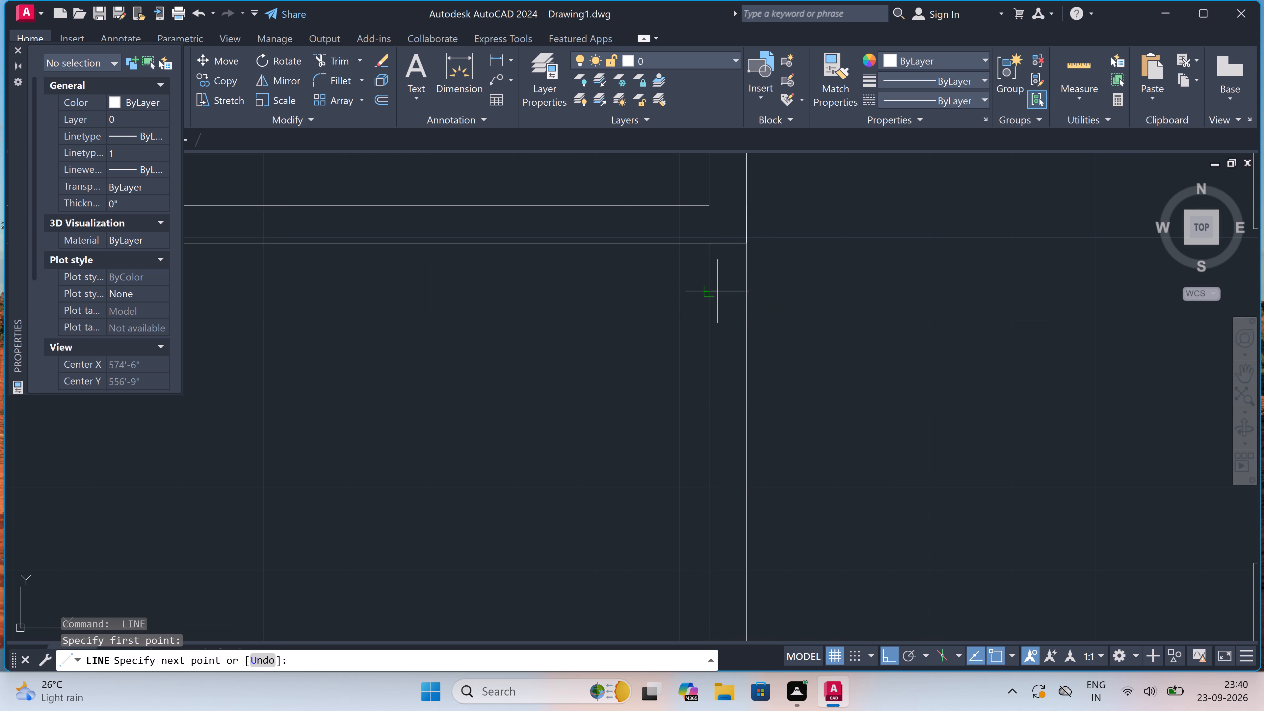
click(745, 294)
key(Escape)
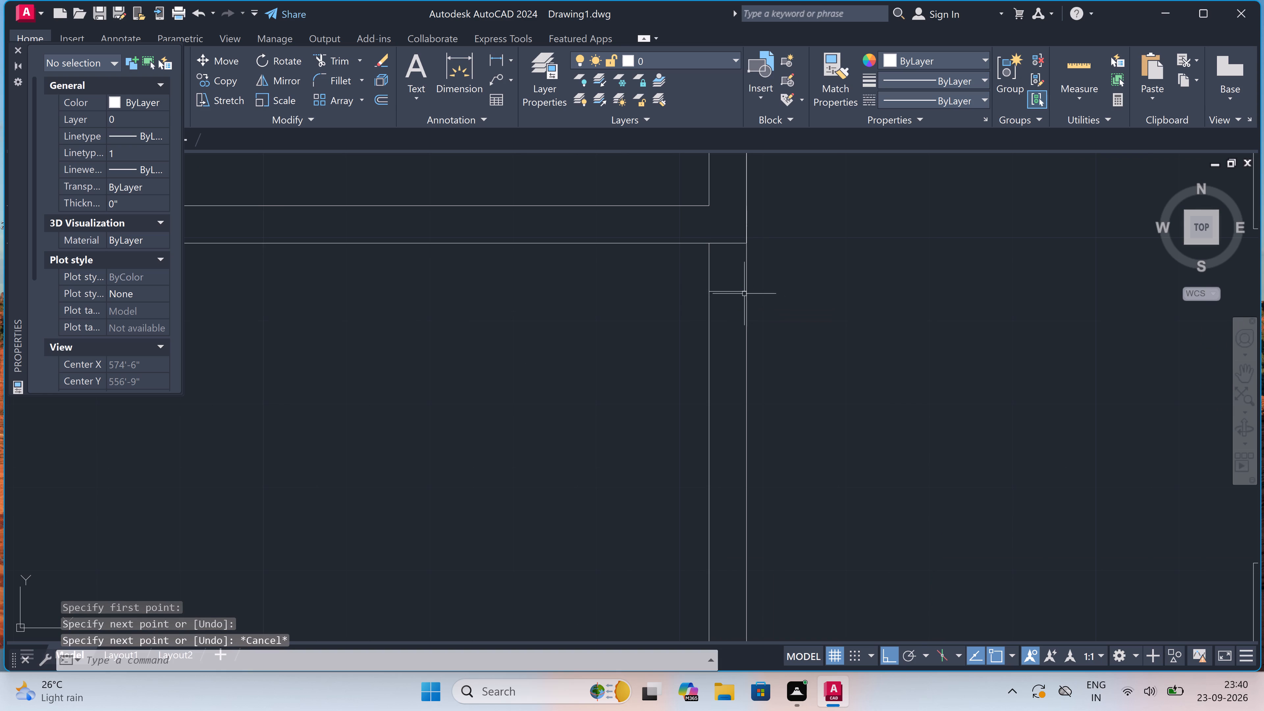
Draw the entrance door's south jamb across the new wall, continuing 2" north from its midpoint and 3' west as the door leaf.
scroll(744, 294, down, 2)
key(space)
scroll(738, 429, up, 1)
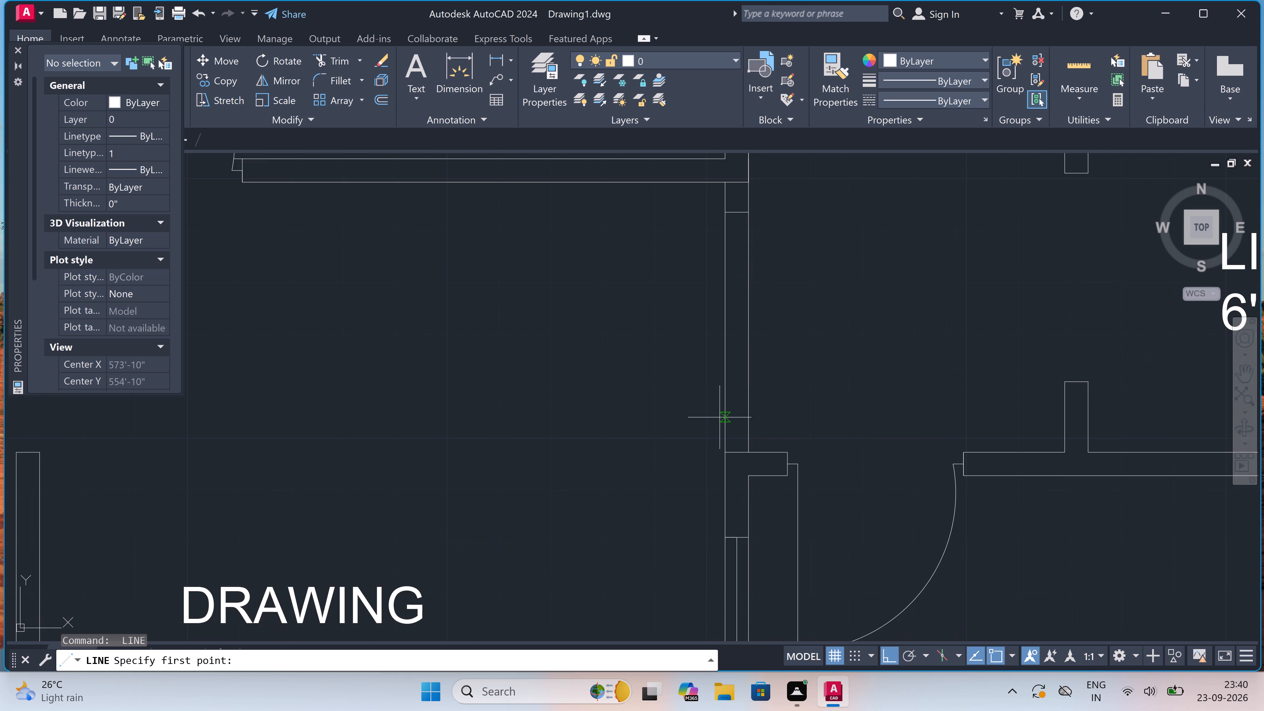
click(726, 427)
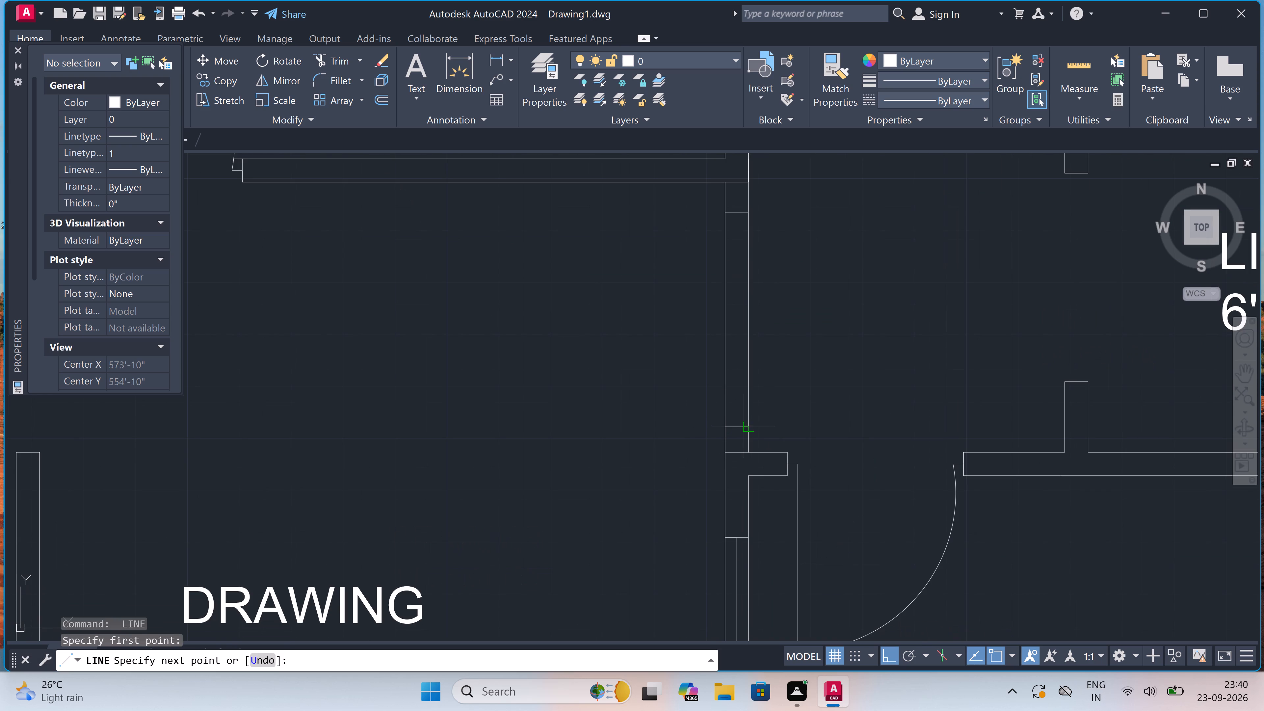
click(743, 426)
drag(739, 426, 739, 422)
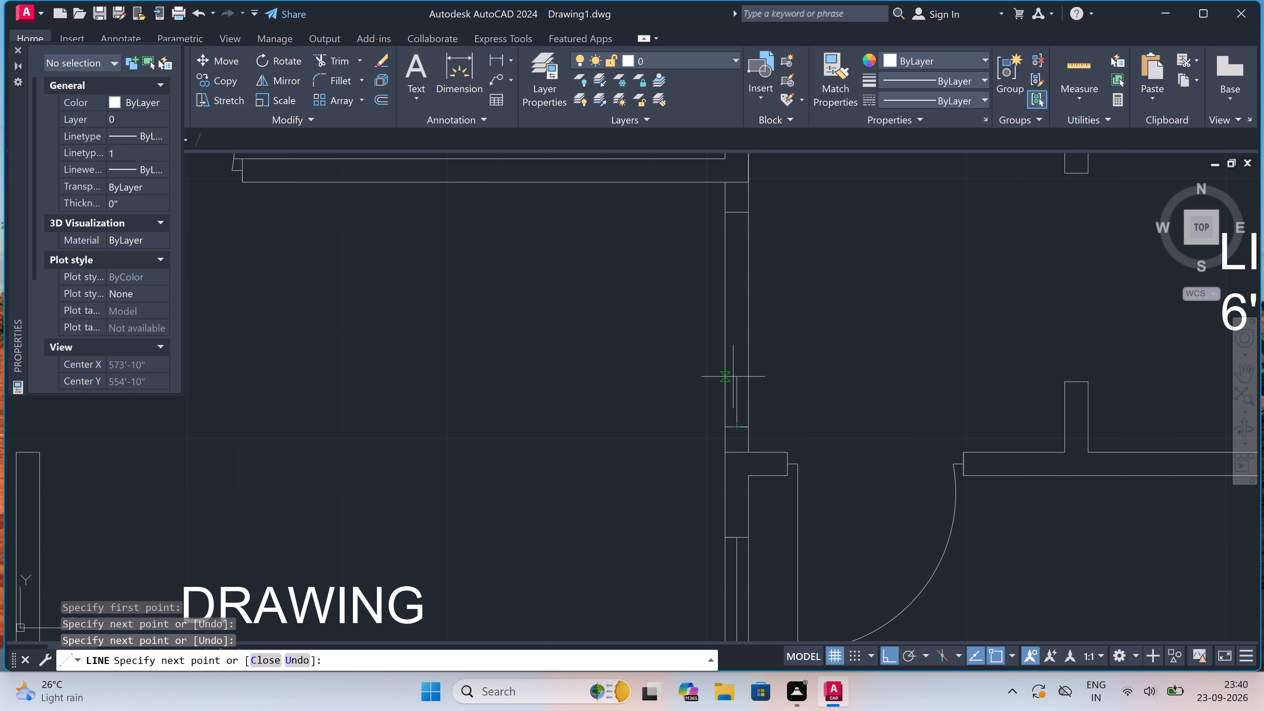
text(2")
key(space)
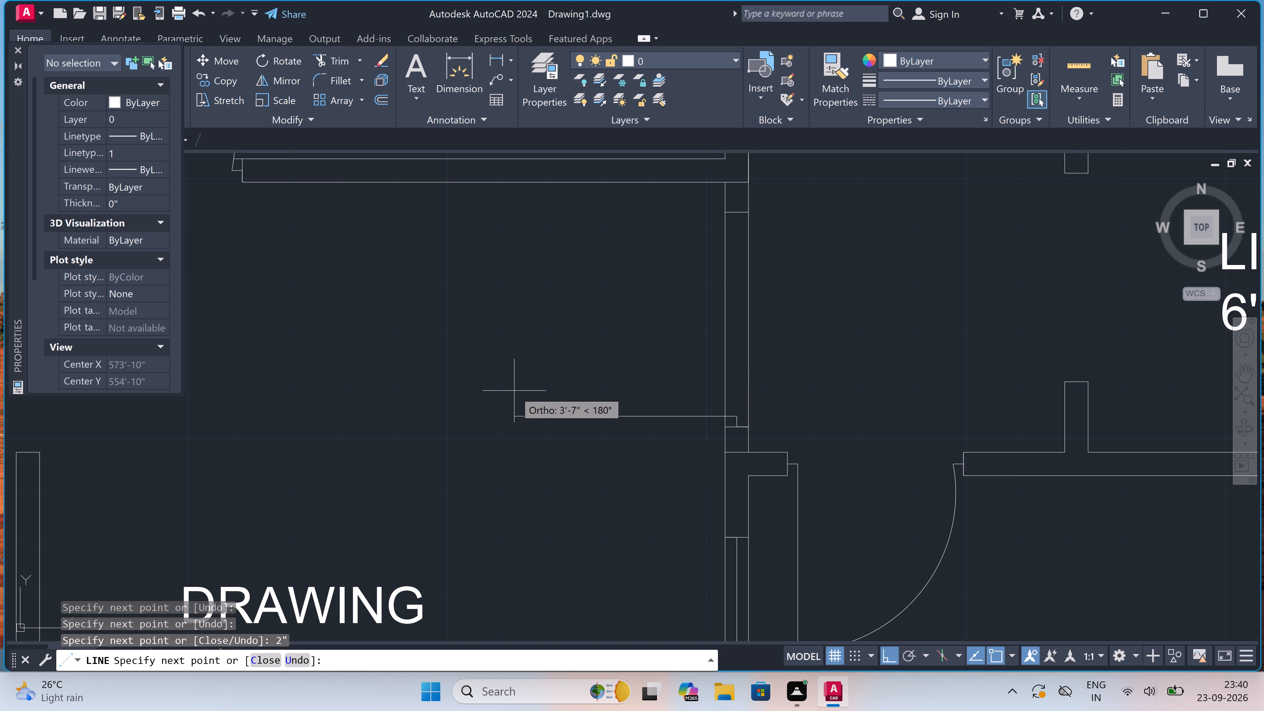
key(3)
text(')
key(space)
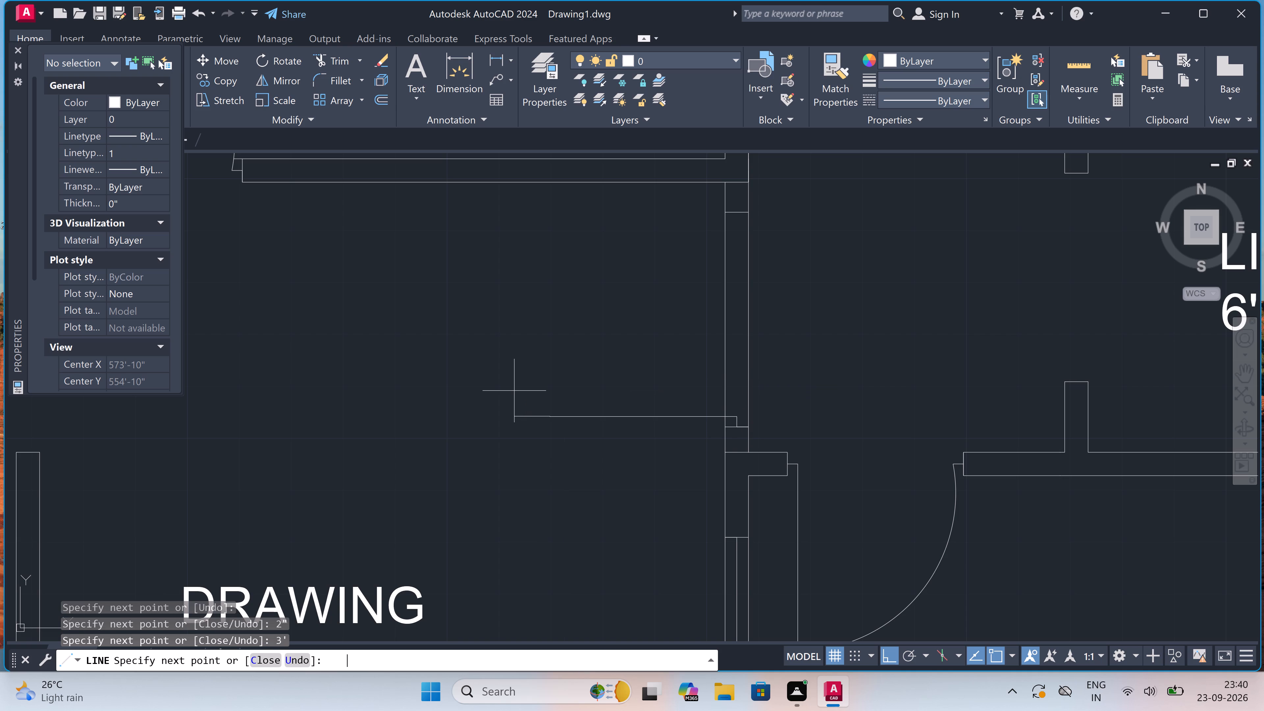
key(Escape)
Draw the entrance door's north jamb line across the wall, with a 2" stop running south from its midpoint.
key(space)
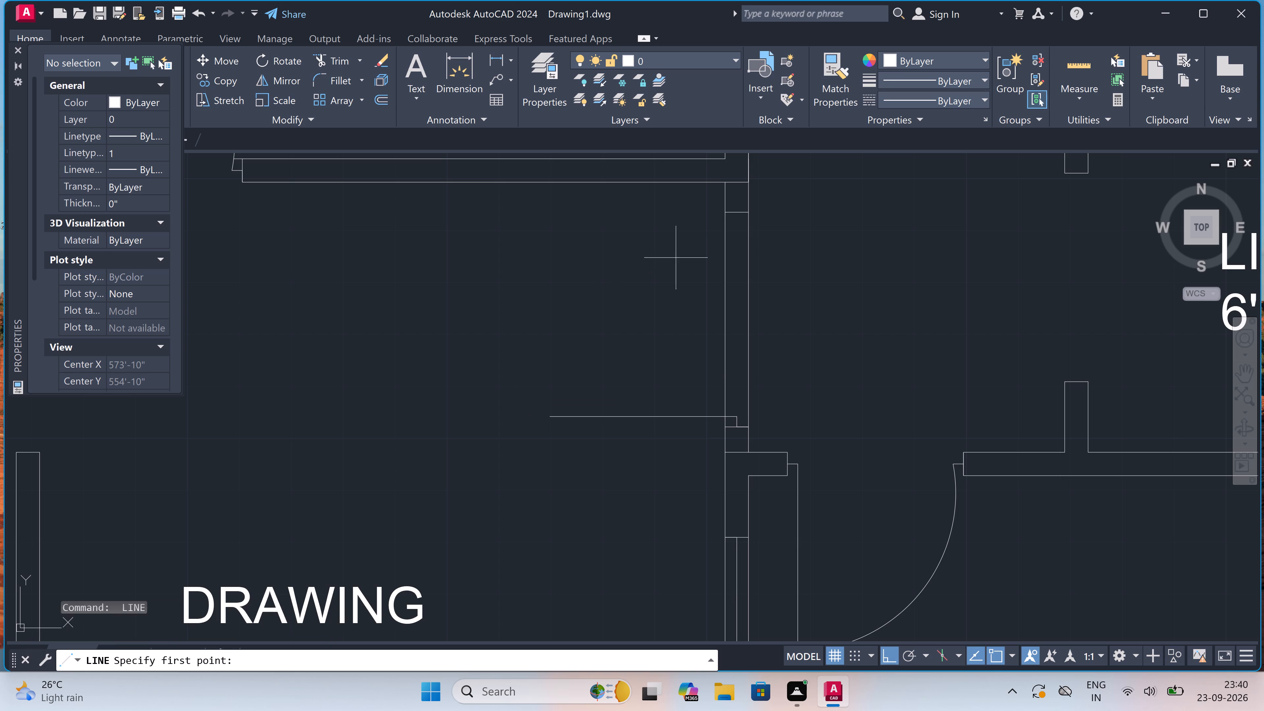
click(722, 252)
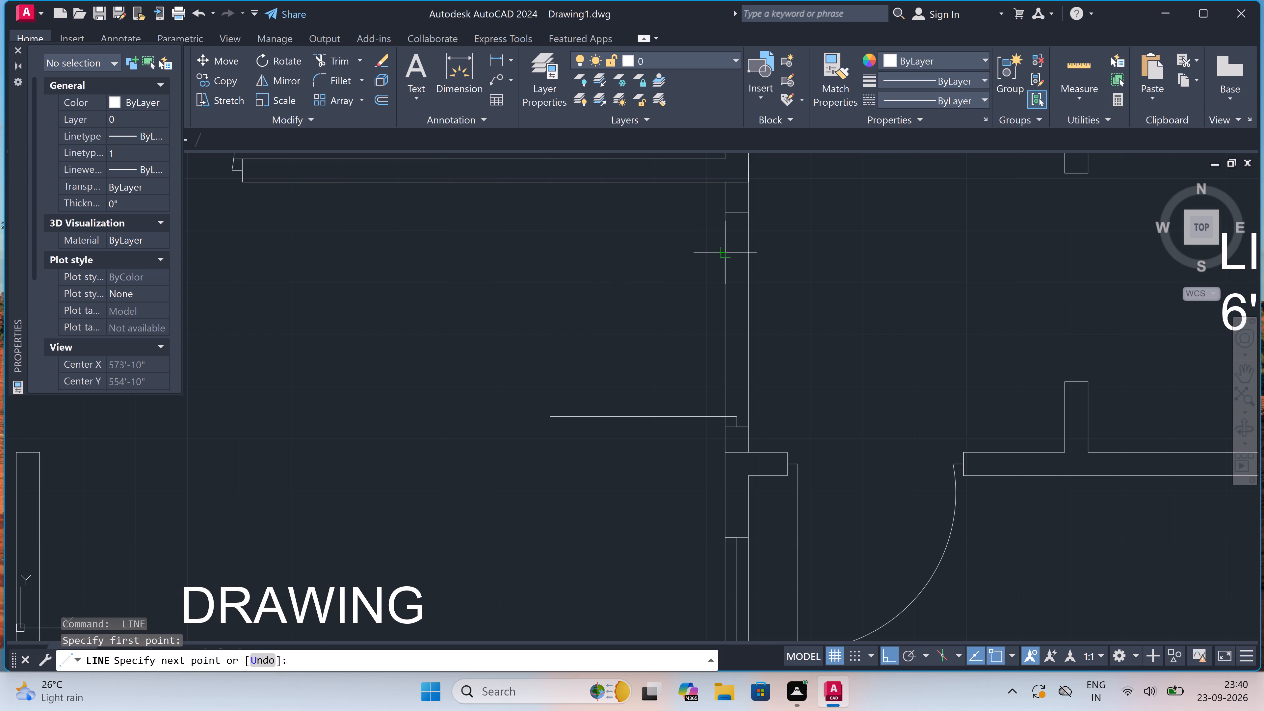
click(744, 253)
drag(734, 255, 737, 262)
key(3)
key(BackSpace)
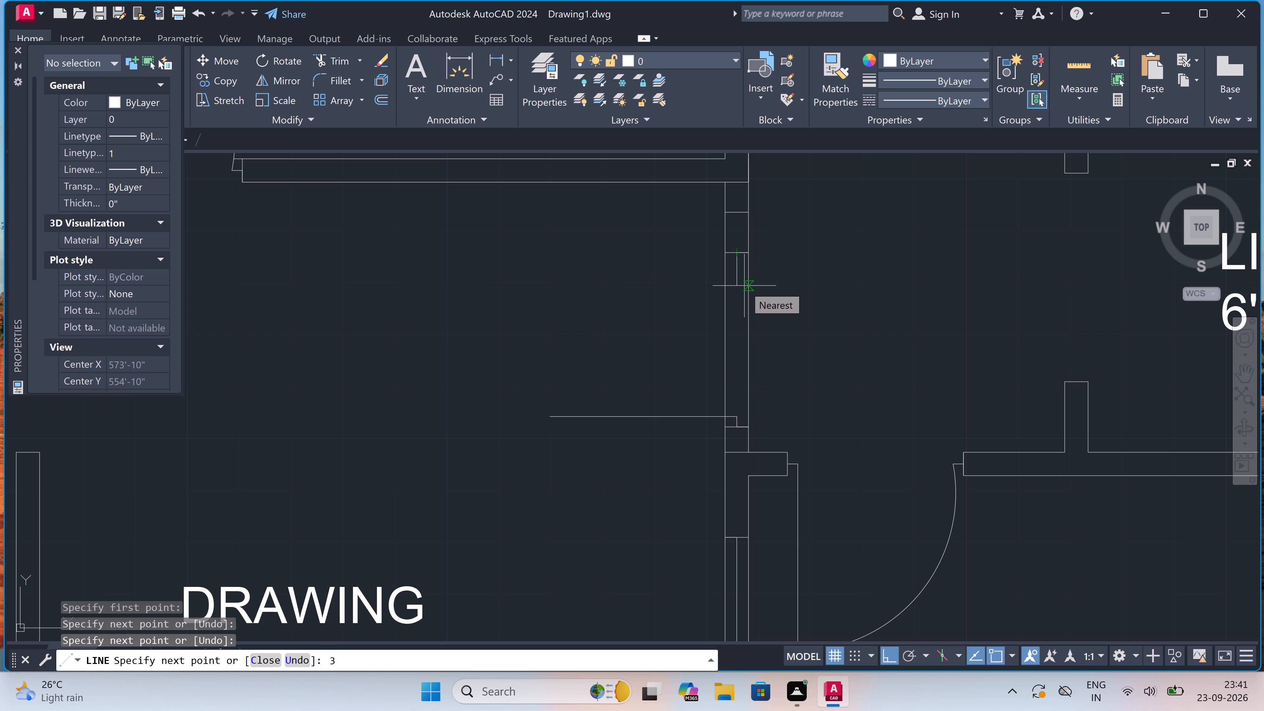
text(2")
key(space)
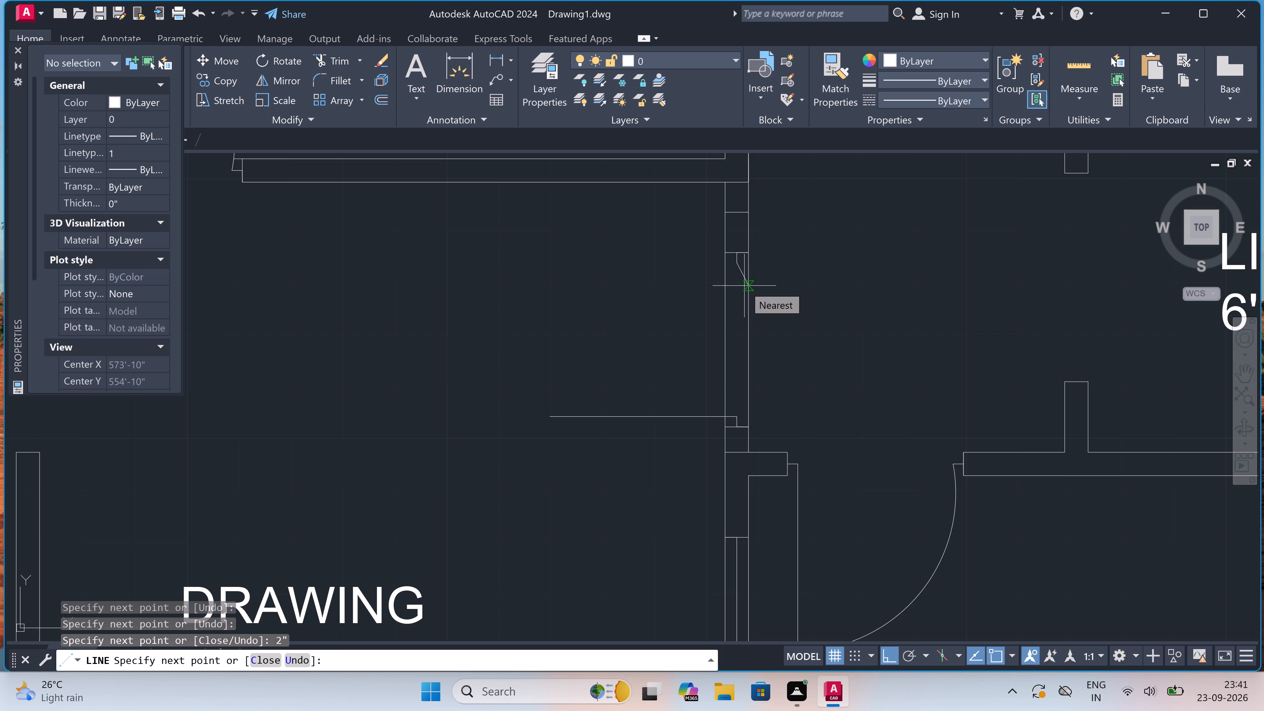
key(Escape)
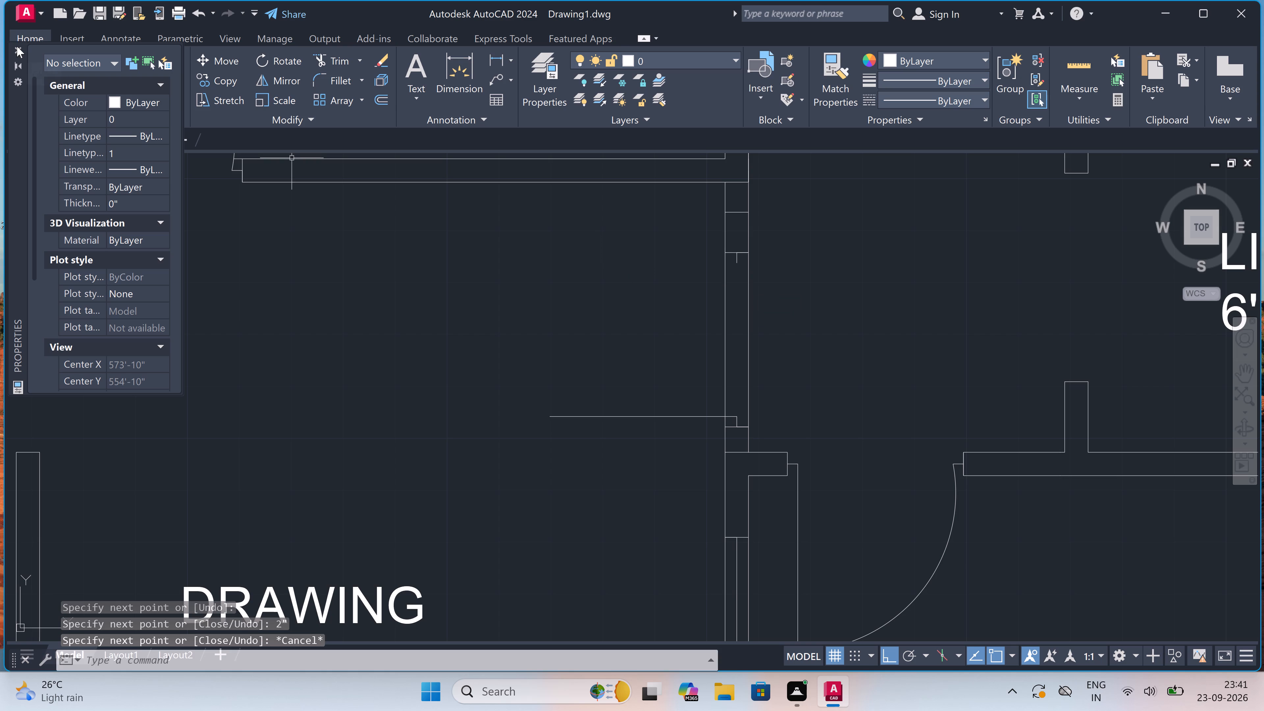
Draw the door swing arc from the leaf's free end to the tip of the north jamb's stop.
click(15, 47)
click(134, 65)
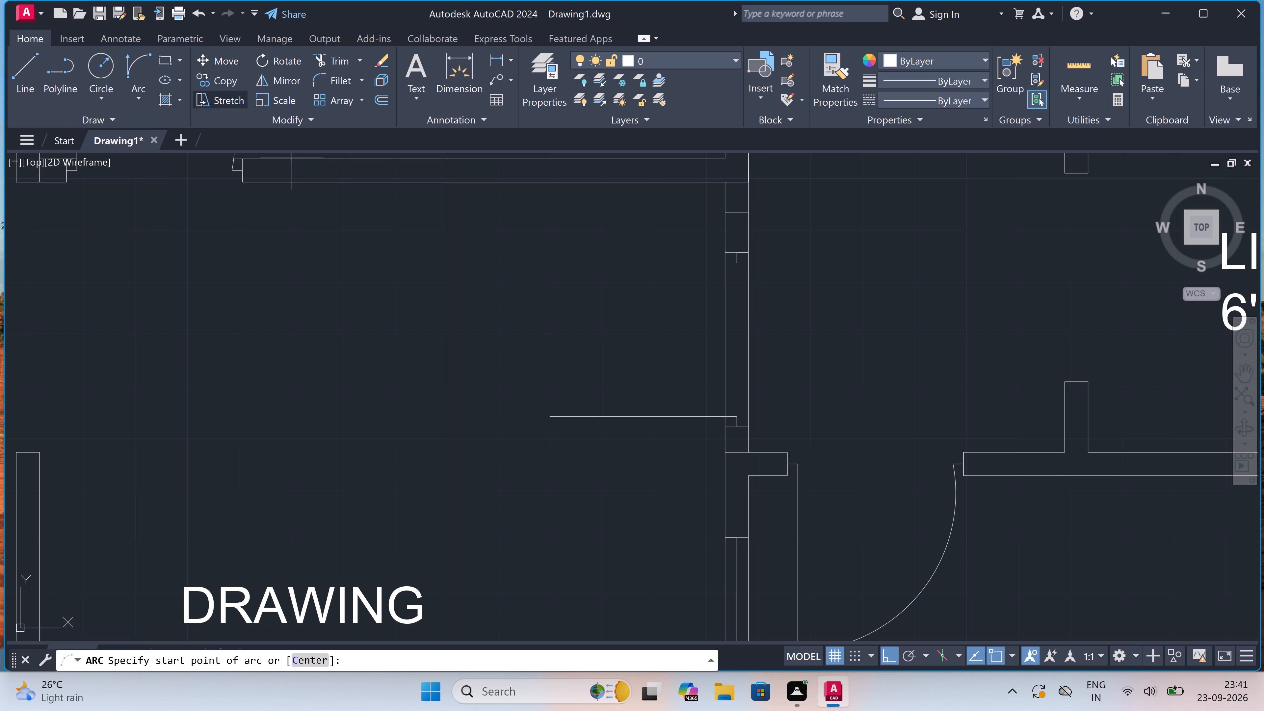
click(551, 418)
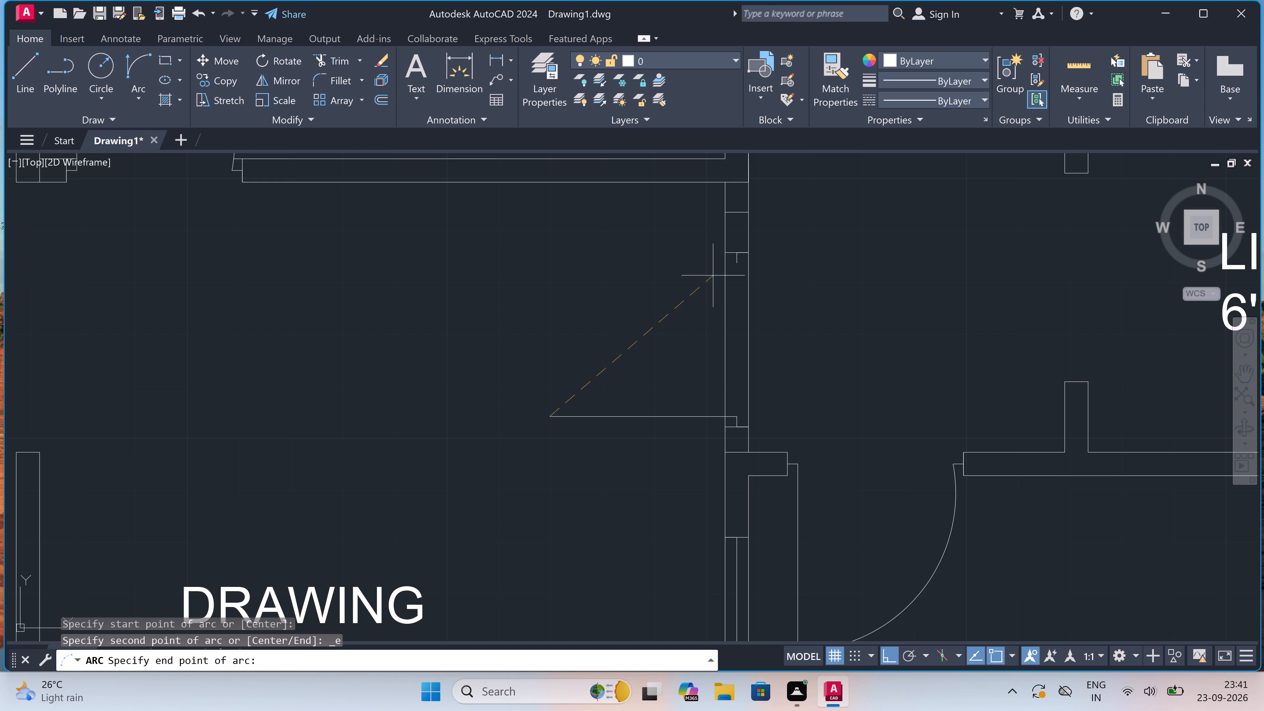
click(735, 263)
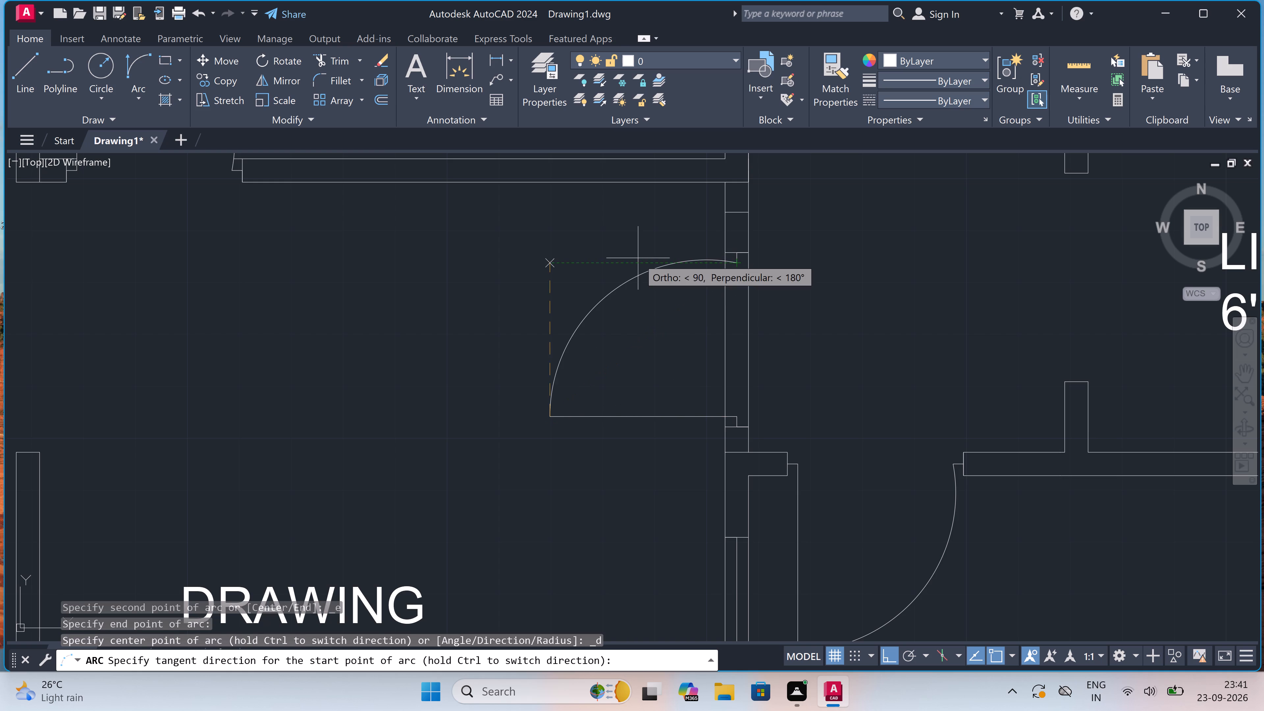
double_click(638, 258)
Trim both wall lines between the two jambs to open the entrance doorway.
text(TR)
key(space)
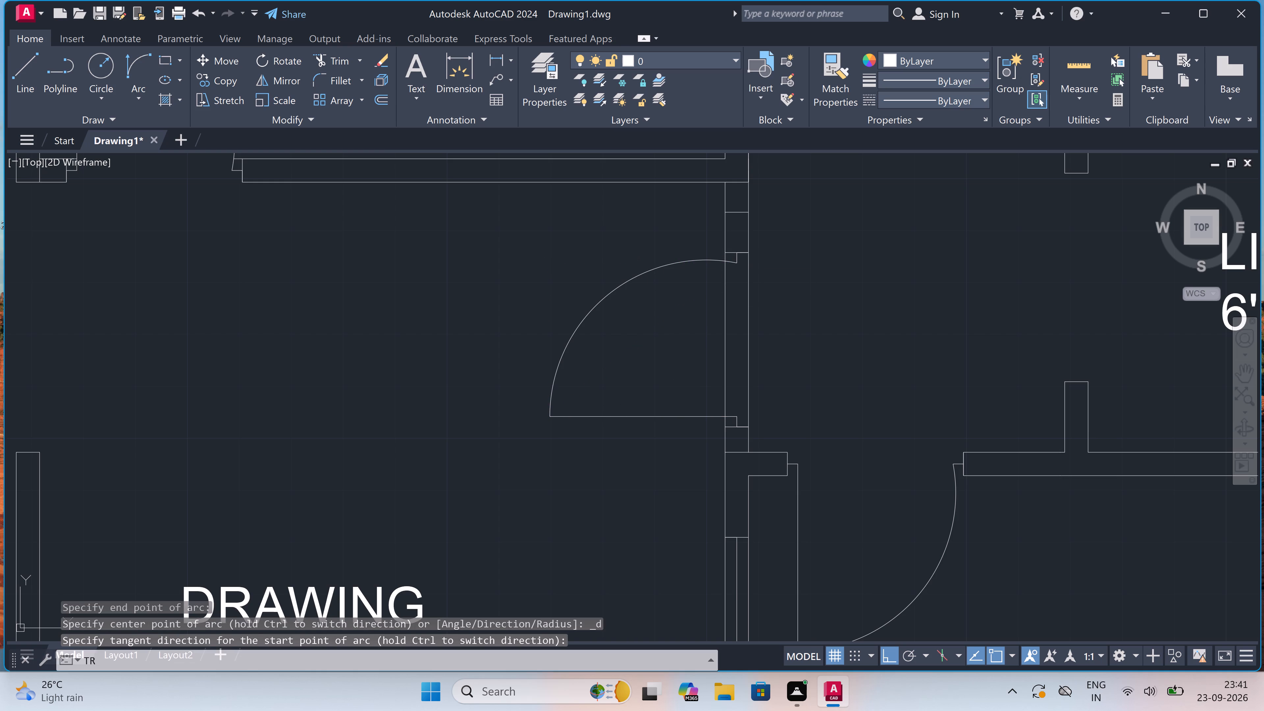
drag(686, 352, 689, 350)
click(760, 333)
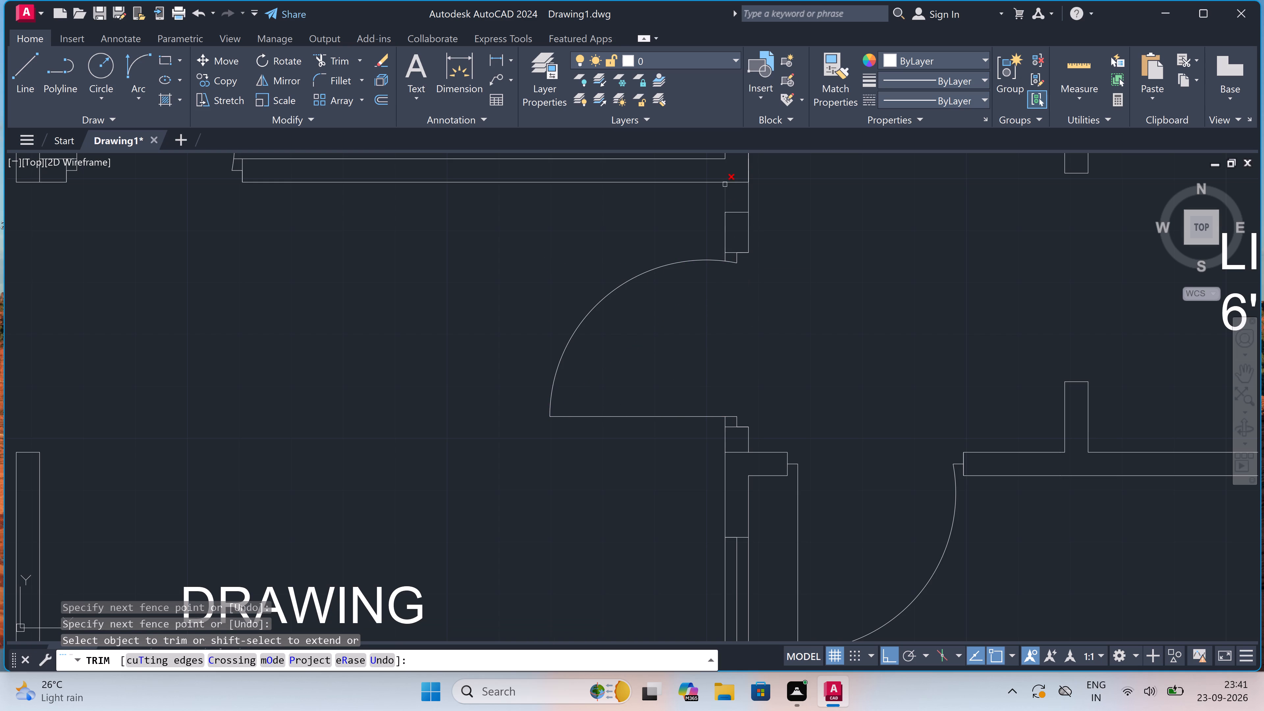
Trim the leftover lines crossing the new wall at its junctions with the bedroom wall to the north and drawing room wall to the south.
scroll(731, 176, up, 1)
drag(736, 174, 736, 179)
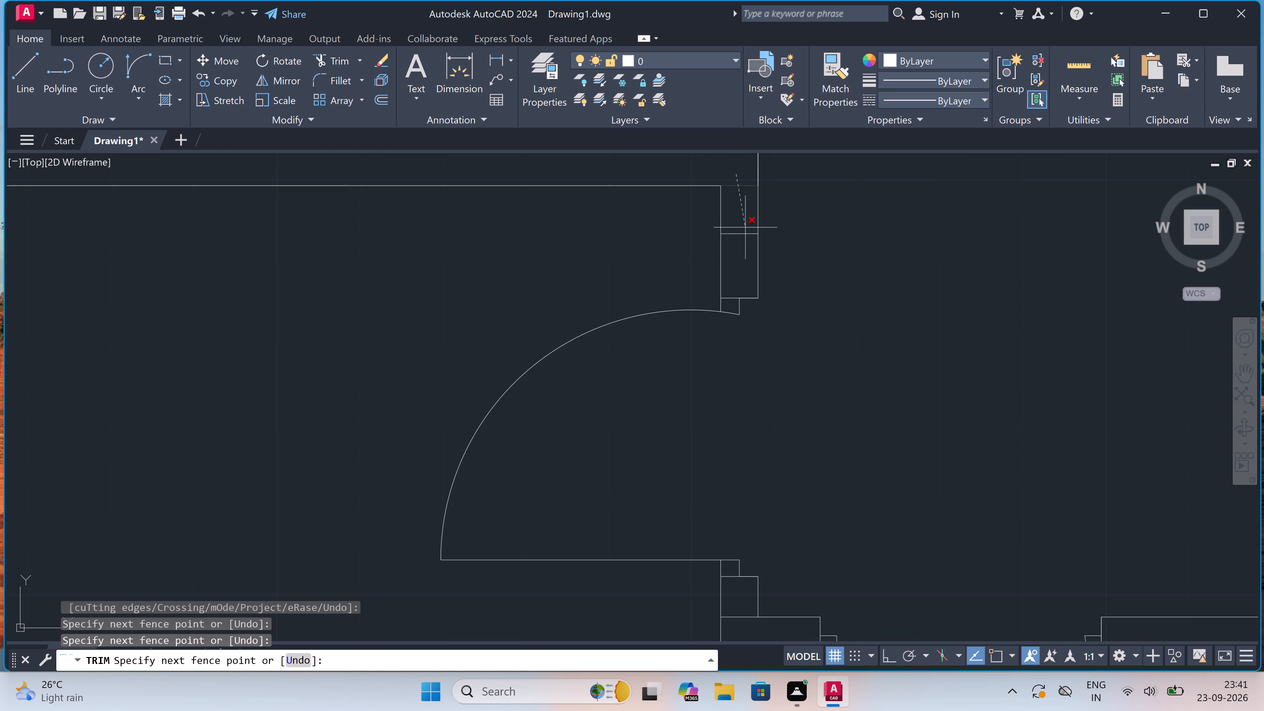
click(742, 248)
scroll(742, 248, down, 4)
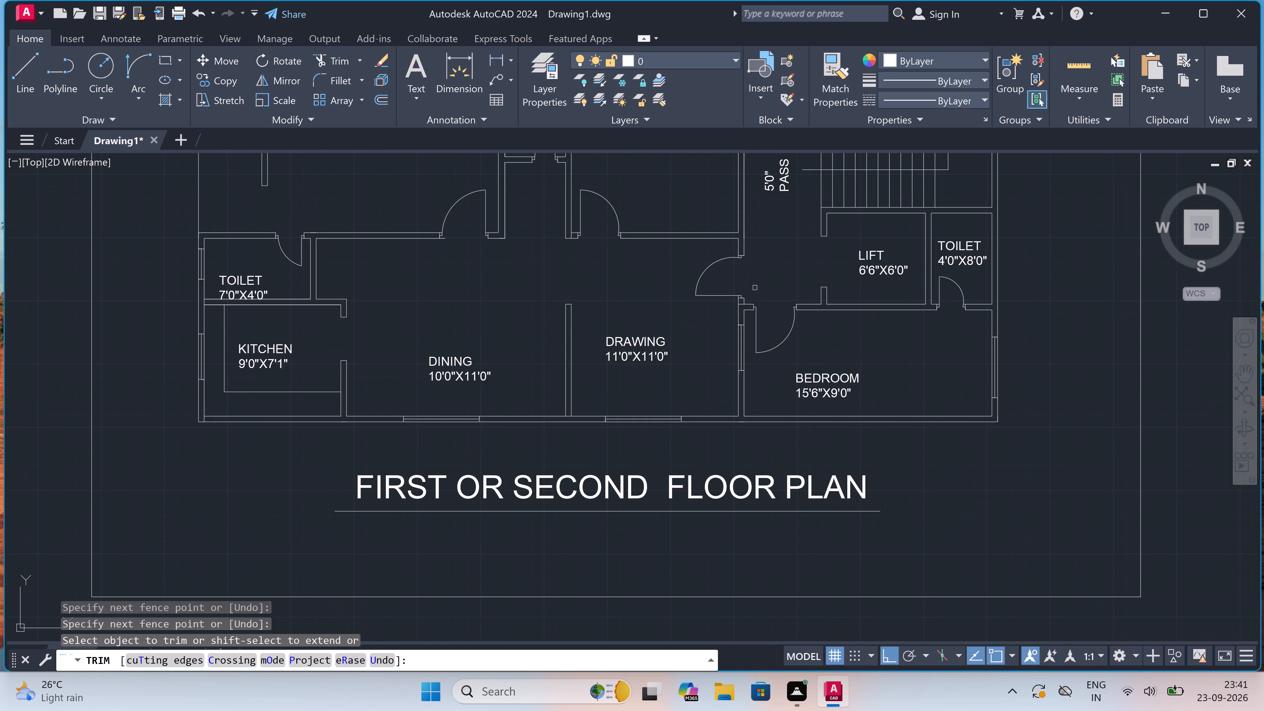
scroll(748, 306, up, 5)
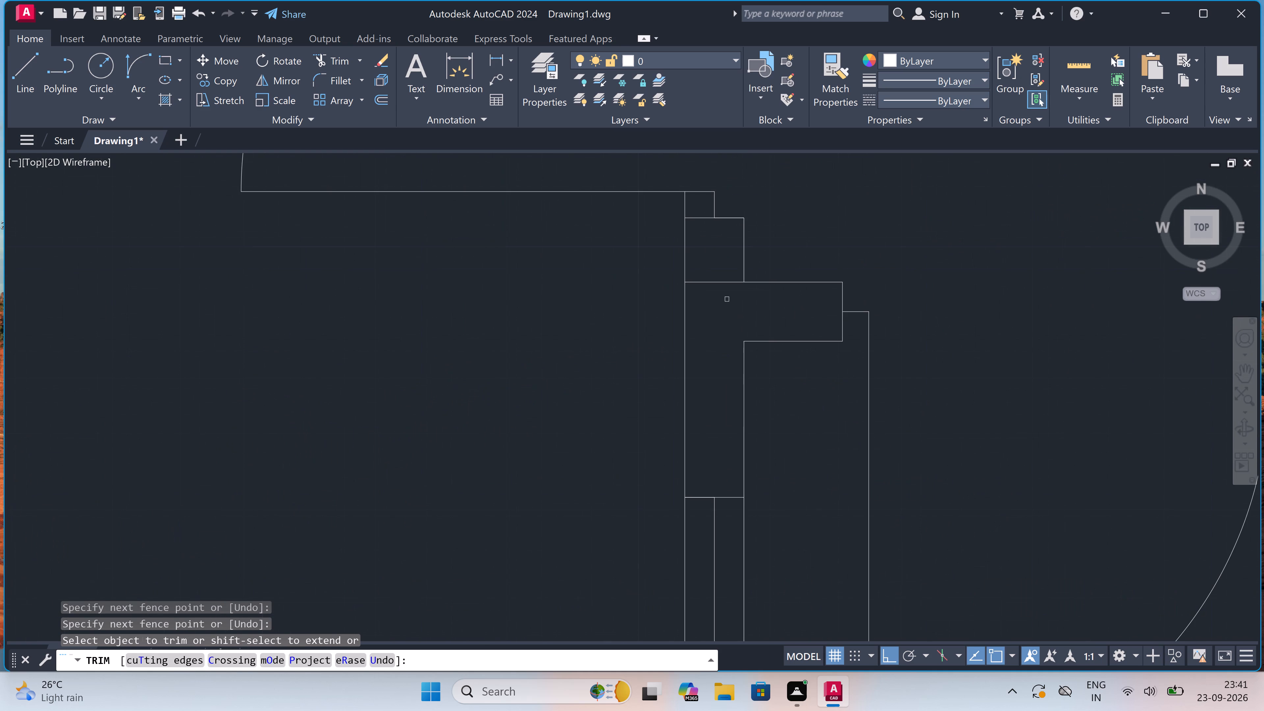
click(709, 273)
drag(710, 277, 711, 280)
click(713, 307)
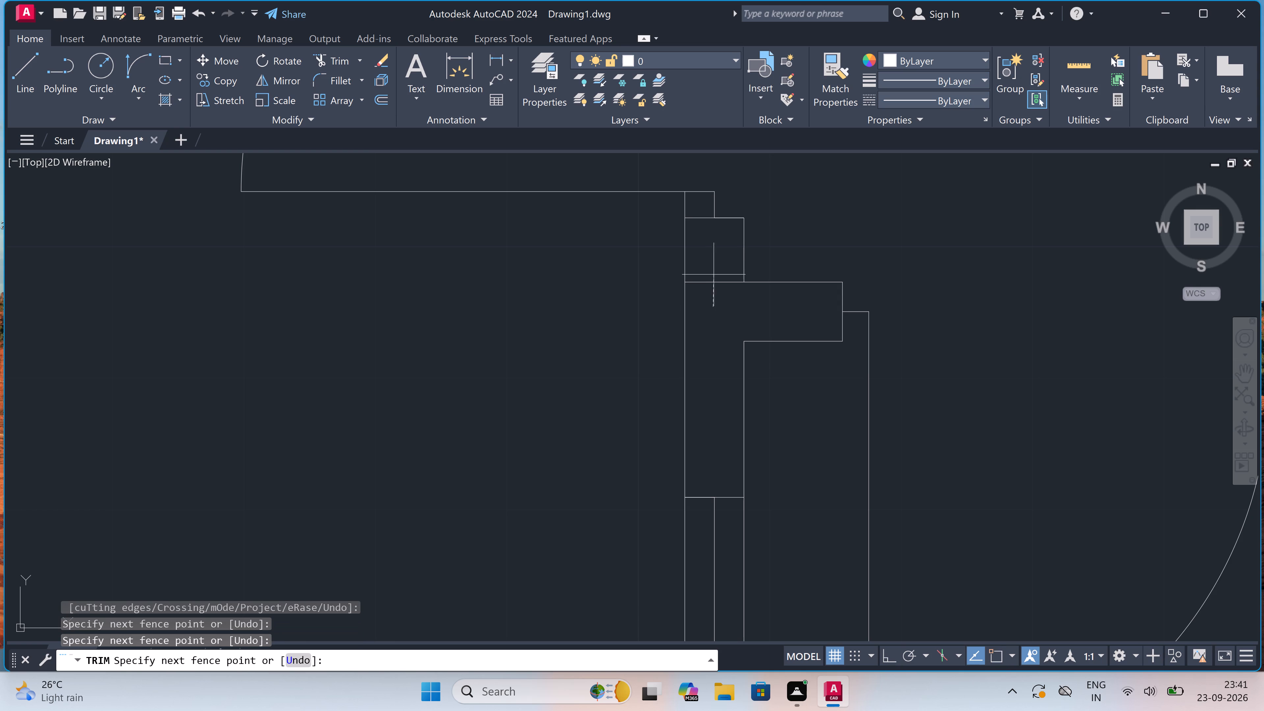
click(714, 267)
scroll(716, 280, down, 1)
key(Escape)
Examine the new entrance door and its wall junctions against the surrounding rooms of the floor plan.
scroll(716, 280, down, 2)
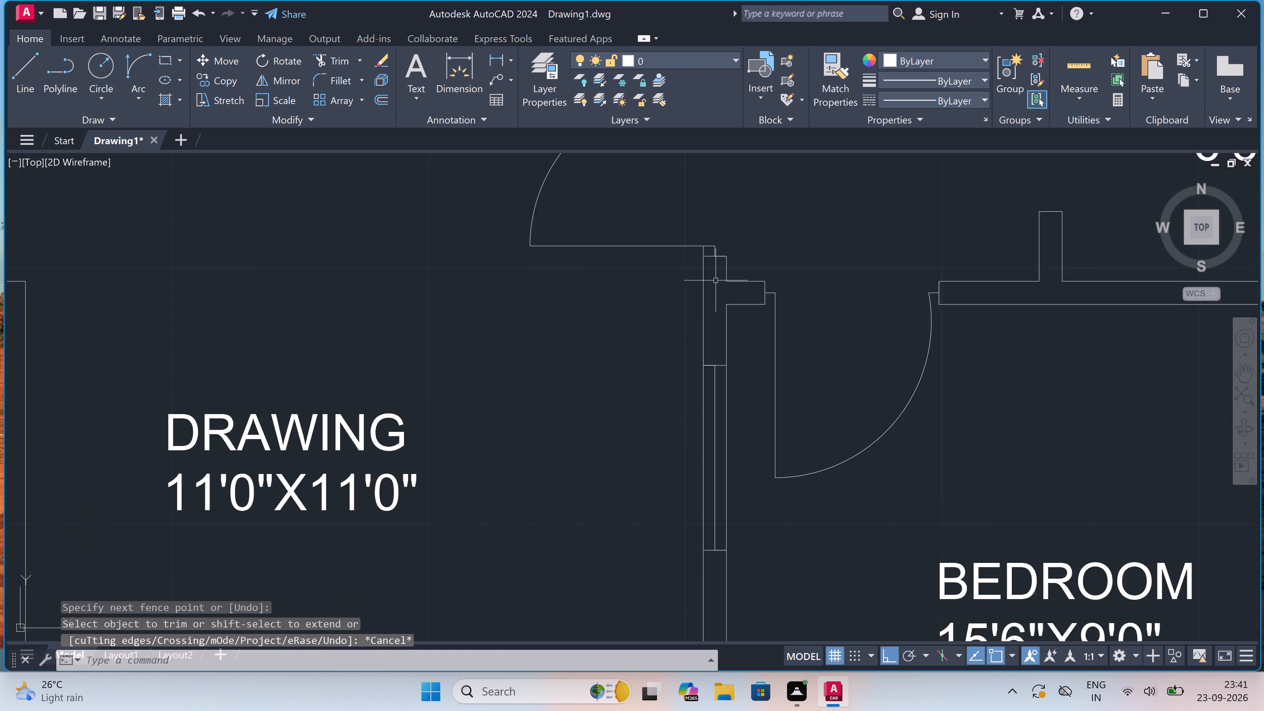
scroll(716, 280, down, 1)
scroll(721, 310, down, 5)
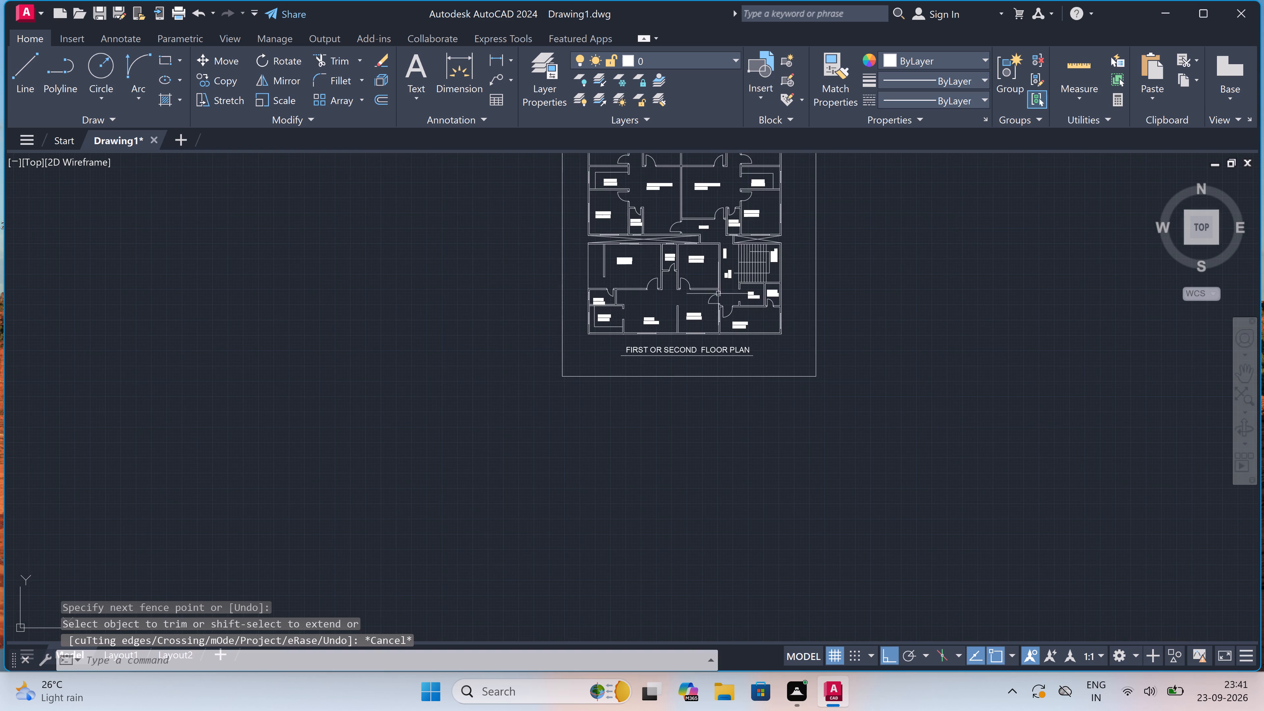
scroll(720, 283, up, 4)
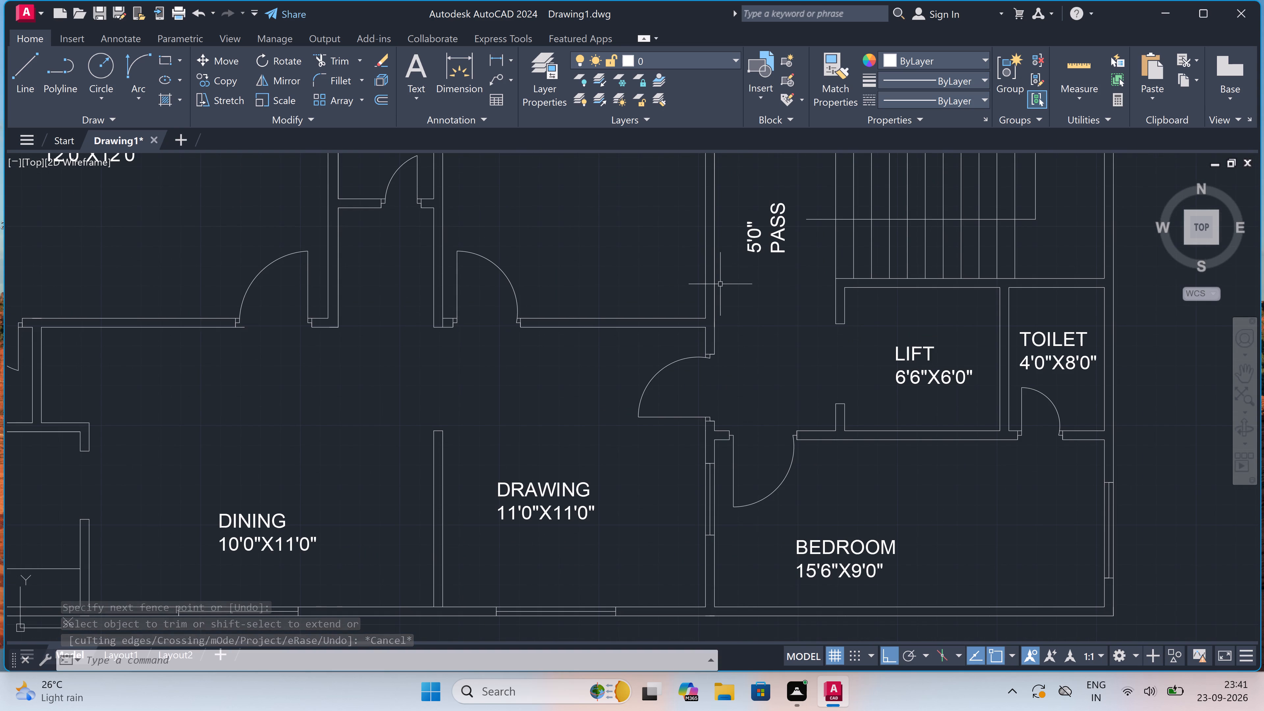
scroll(720, 287, down, 1)
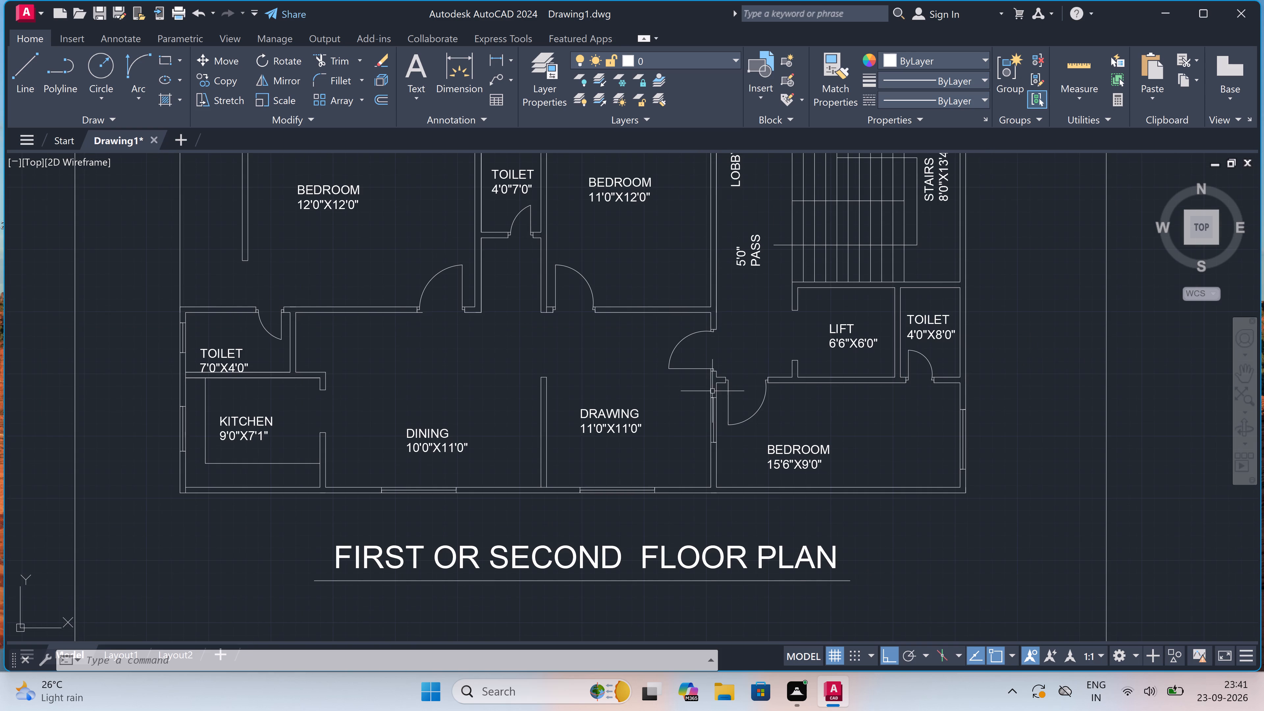
scroll(712, 393, up, 2)
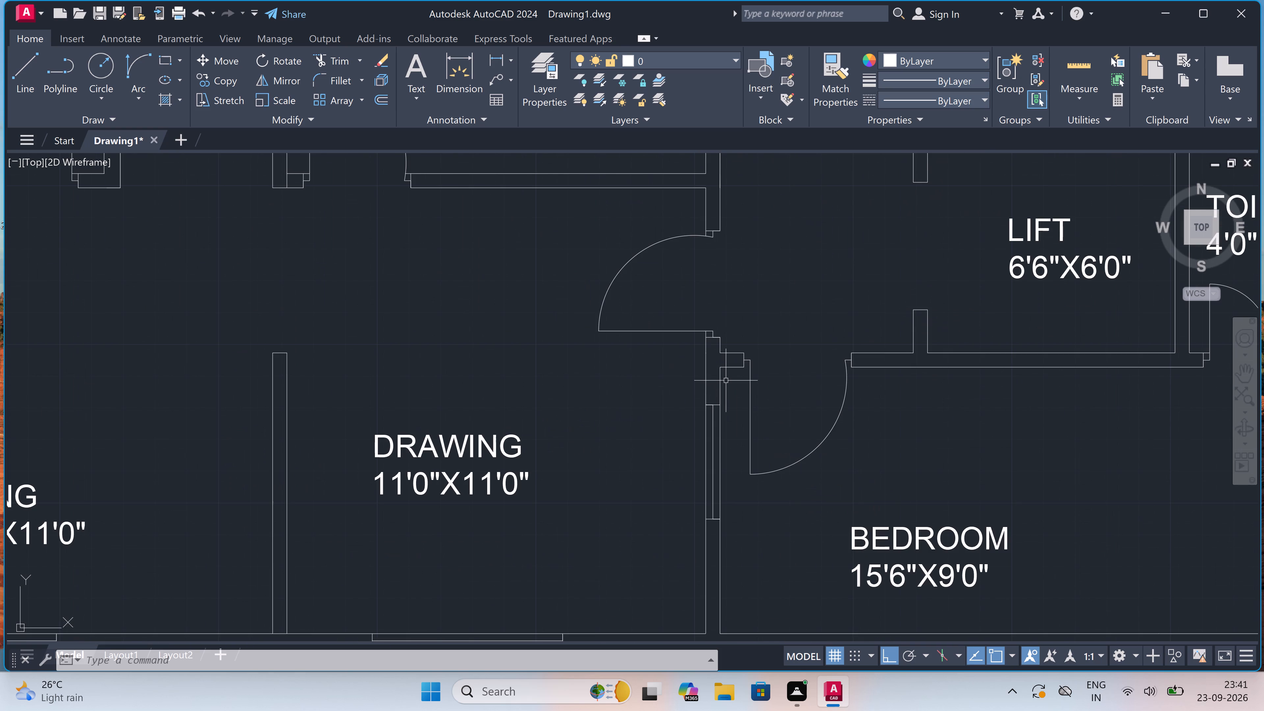
scroll(727, 381, down, 1)
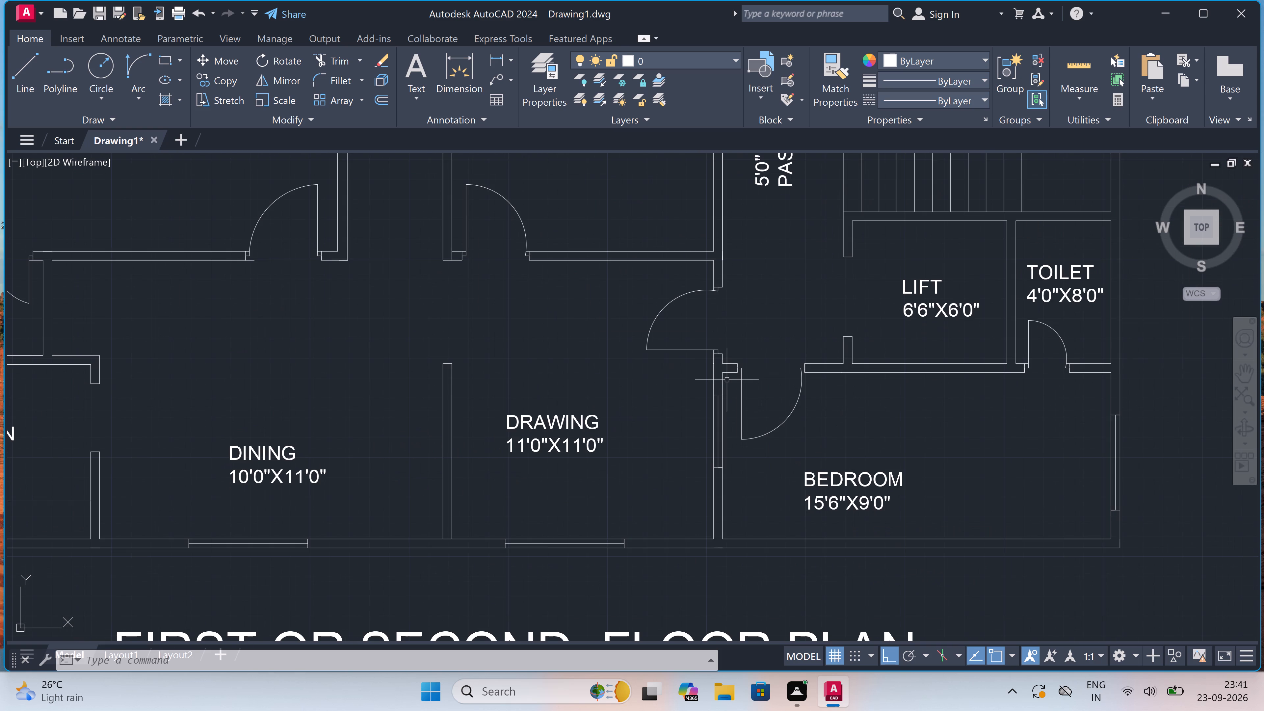
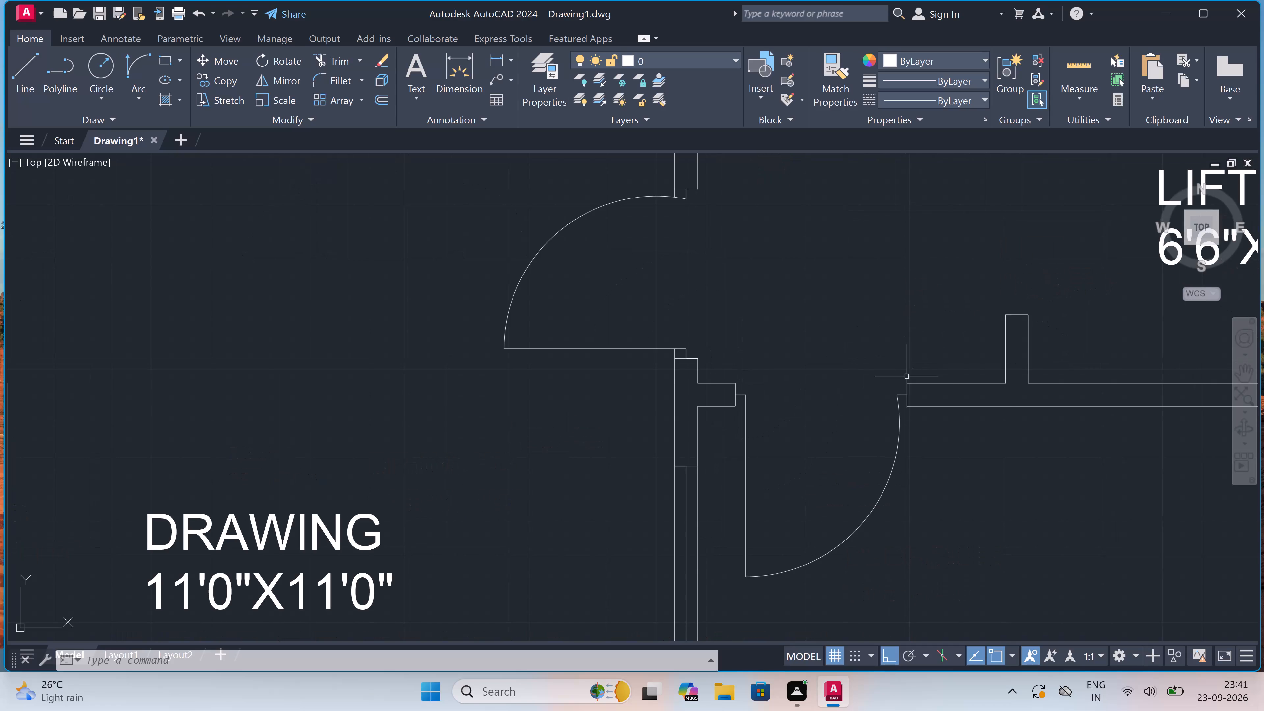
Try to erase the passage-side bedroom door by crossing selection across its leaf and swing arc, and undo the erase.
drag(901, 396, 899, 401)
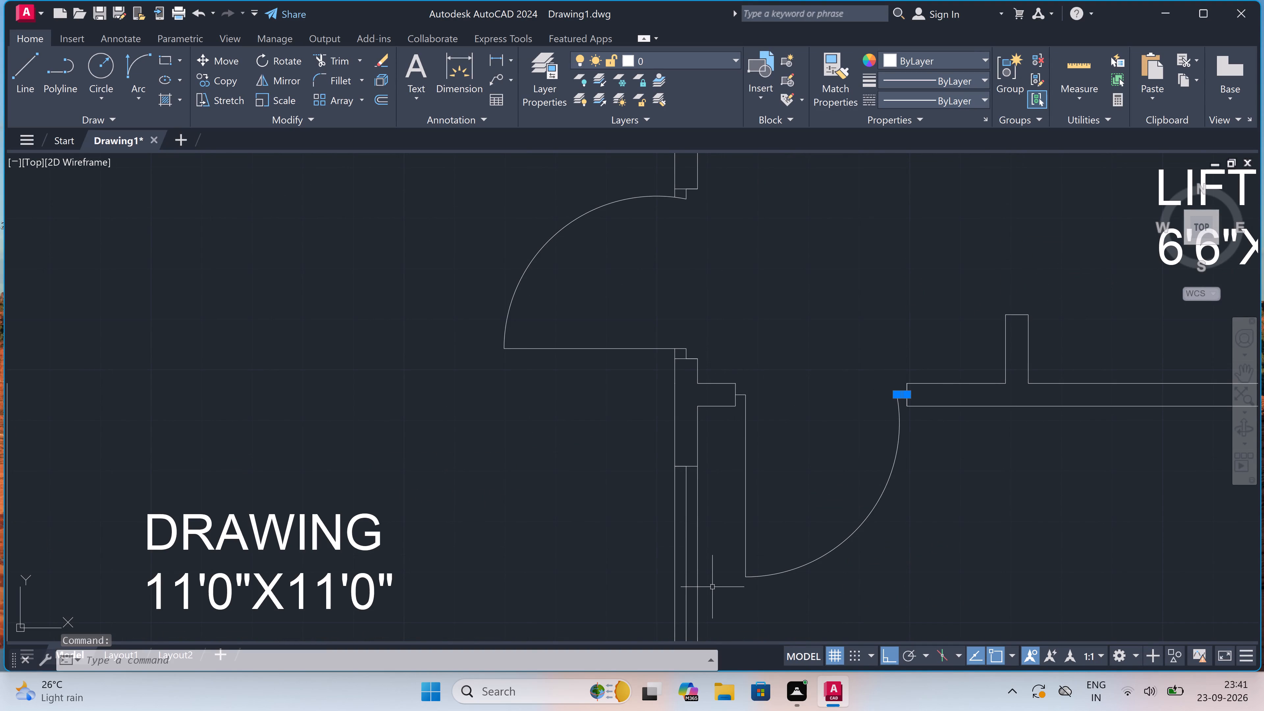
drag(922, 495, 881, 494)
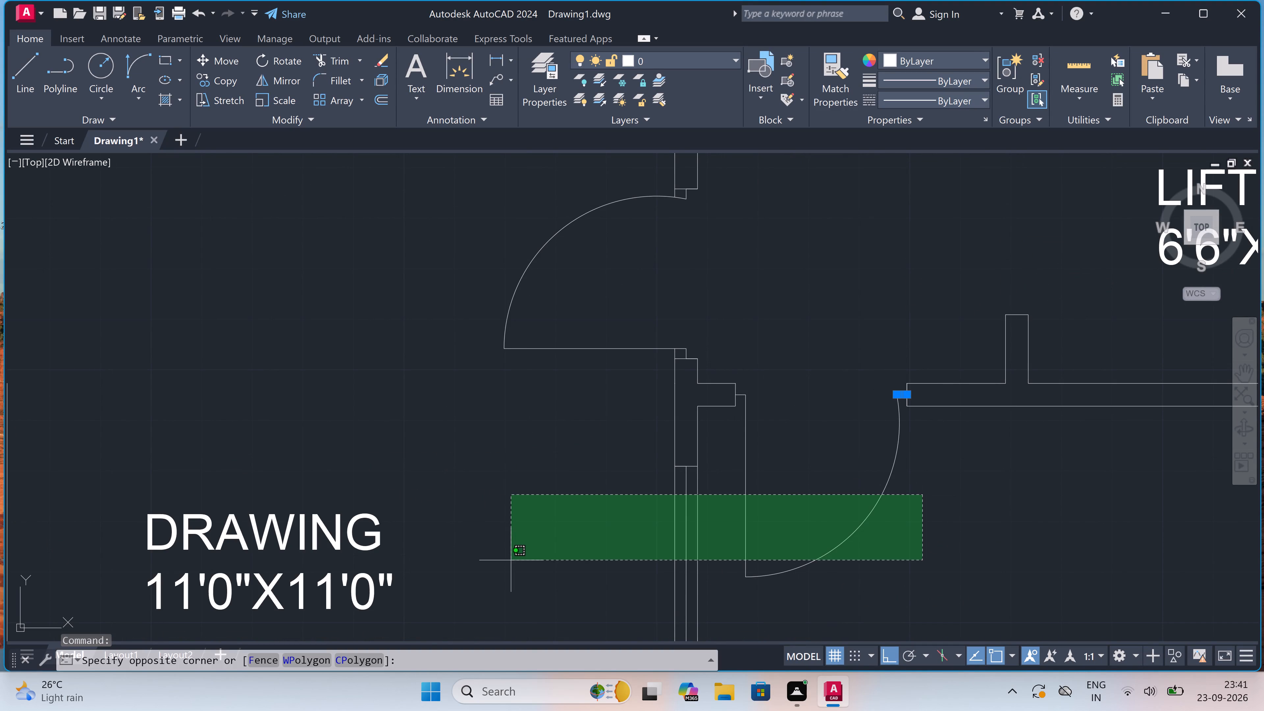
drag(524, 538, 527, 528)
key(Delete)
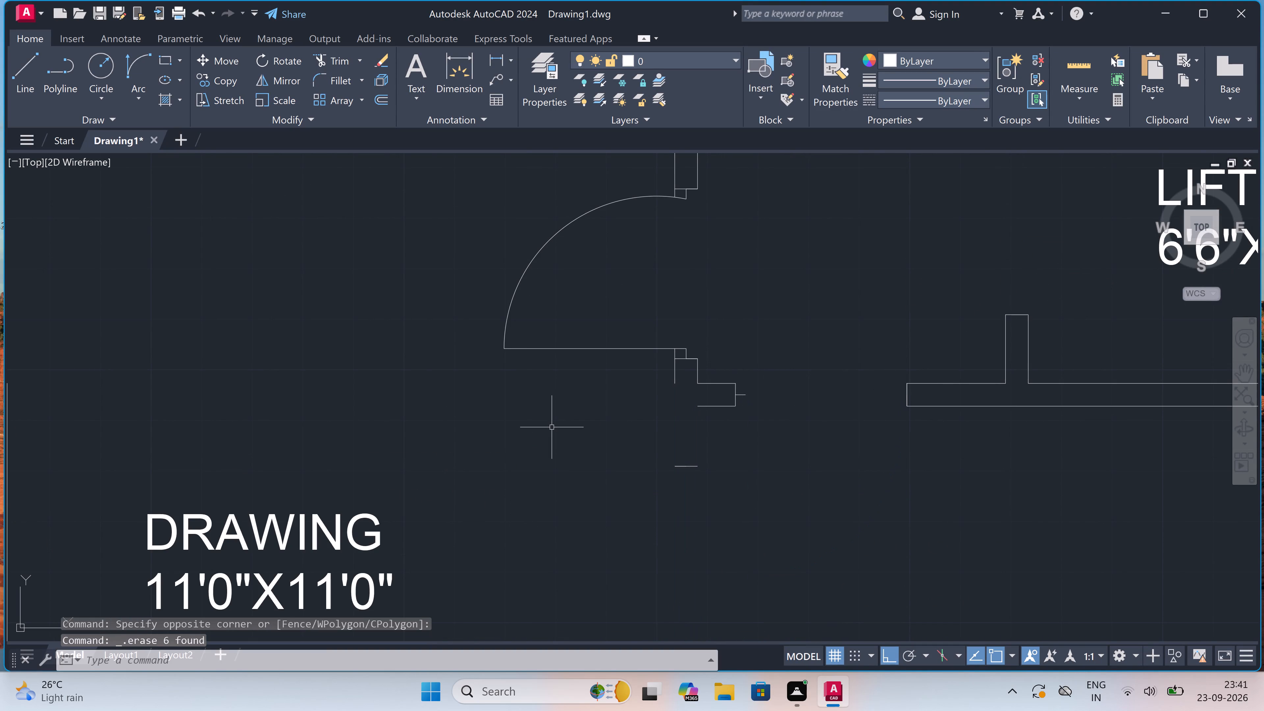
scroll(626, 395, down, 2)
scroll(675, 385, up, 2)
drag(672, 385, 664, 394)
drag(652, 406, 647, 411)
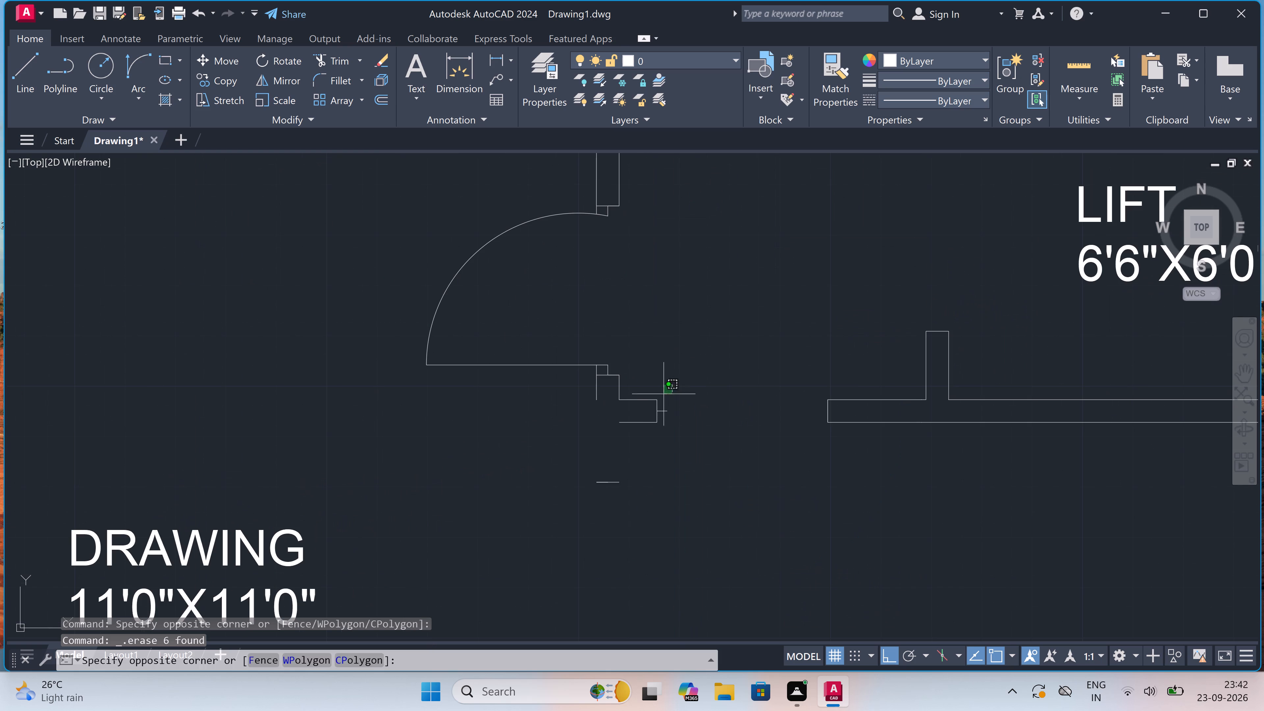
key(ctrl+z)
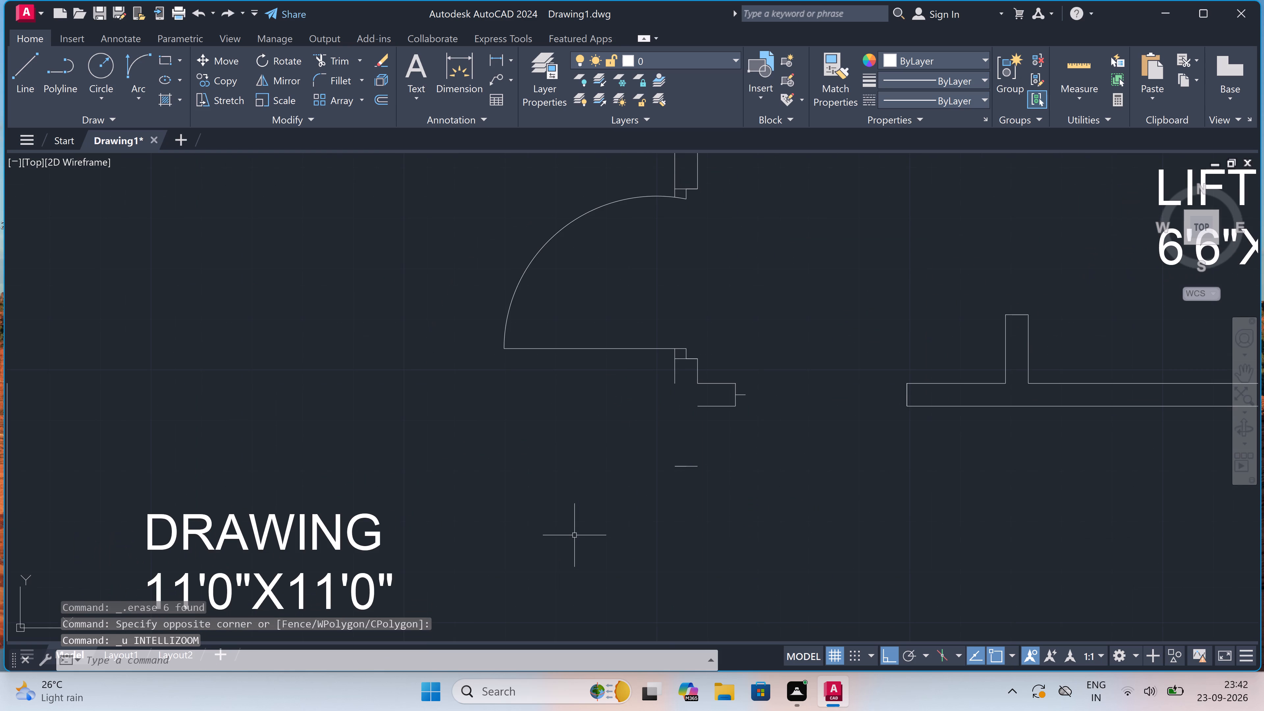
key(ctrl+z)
Erase only the passage-side bedroom door: its leaf, swing arc and both jamb stops.
scroll(626, 492, down, 2)
scroll(720, 486, up, 2)
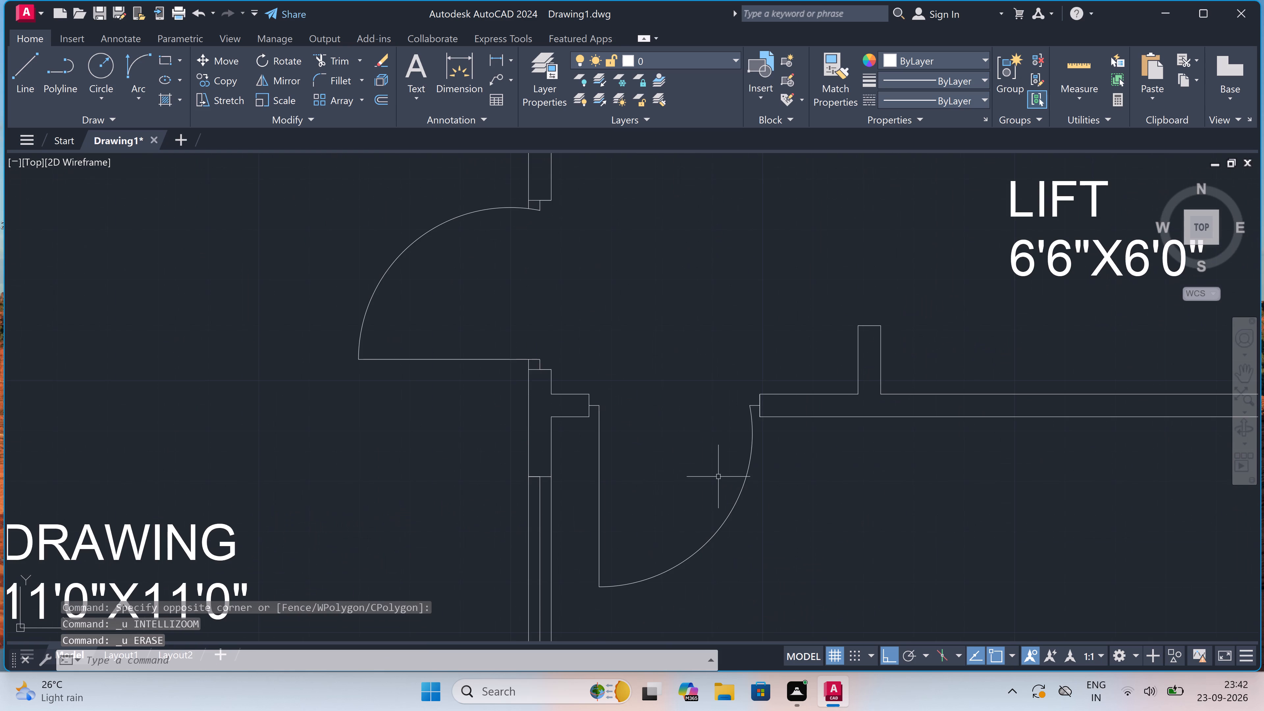
scroll(759, 410, up, 2)
drag(748, 397, 743, 398)
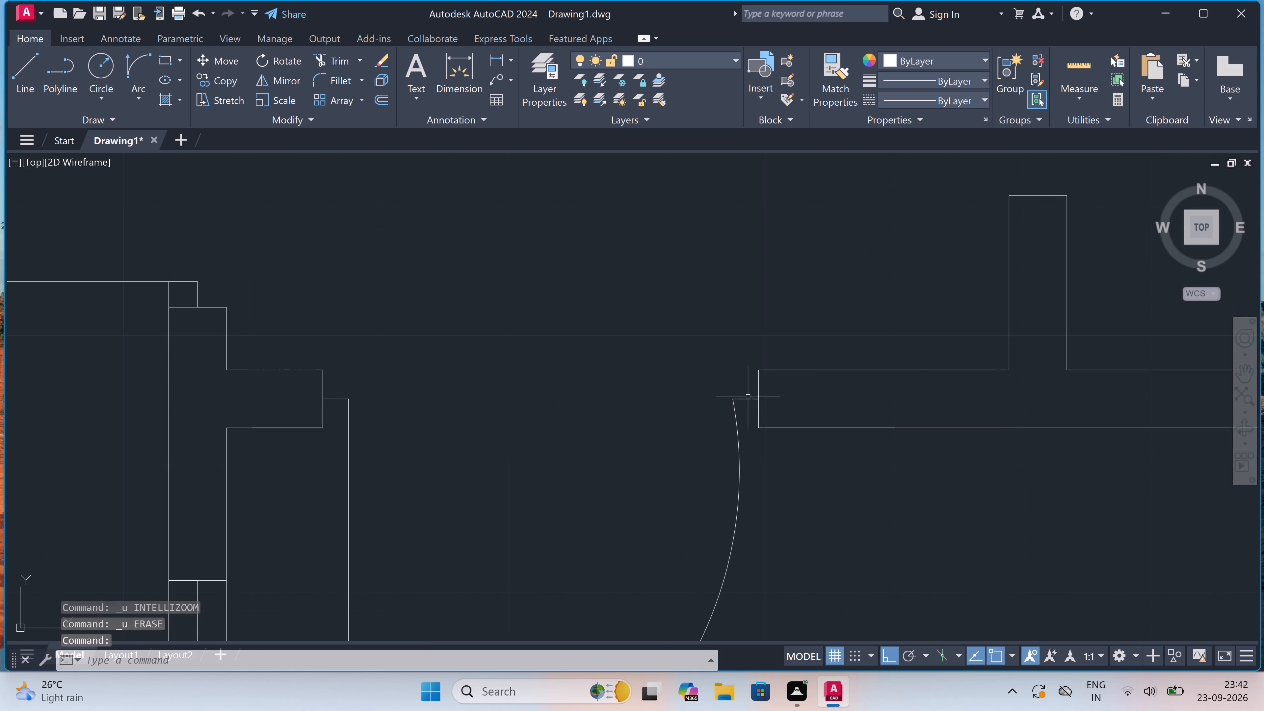
scroll(665, 483, down, 3)
drag(693, 501, 673, 506)
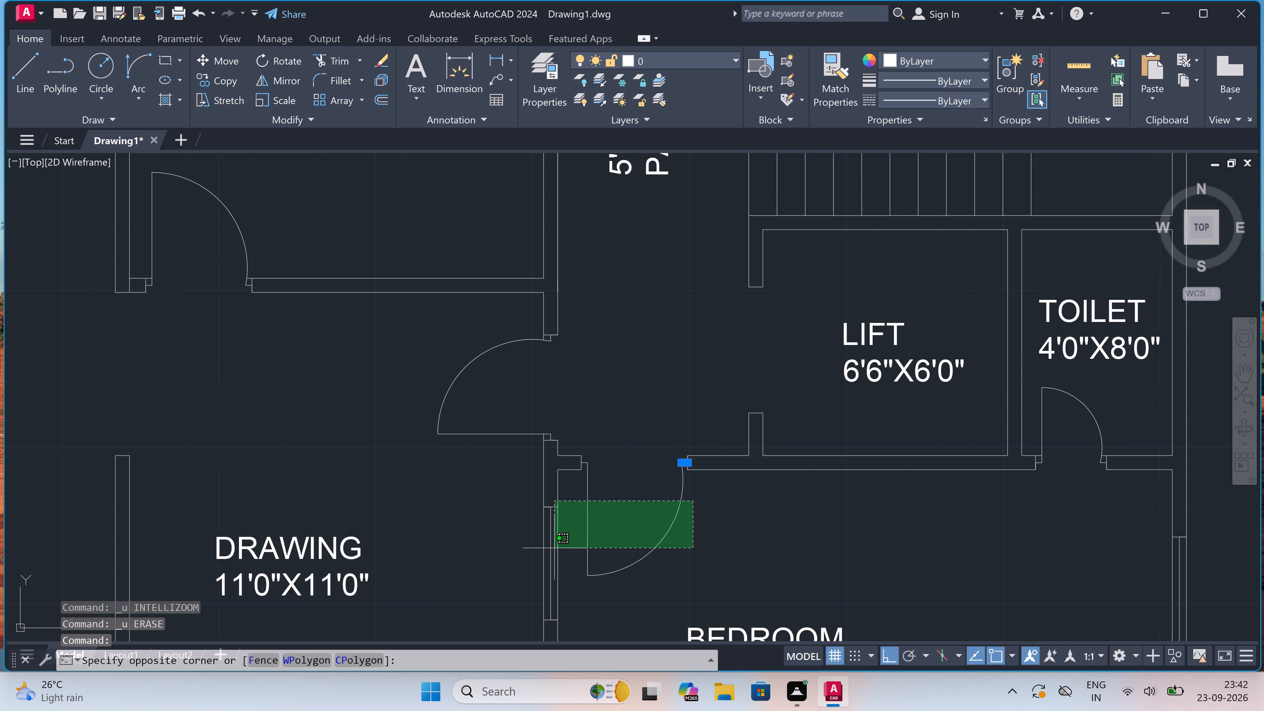
scroll(558, 546, up, 2)
click(588, 518)
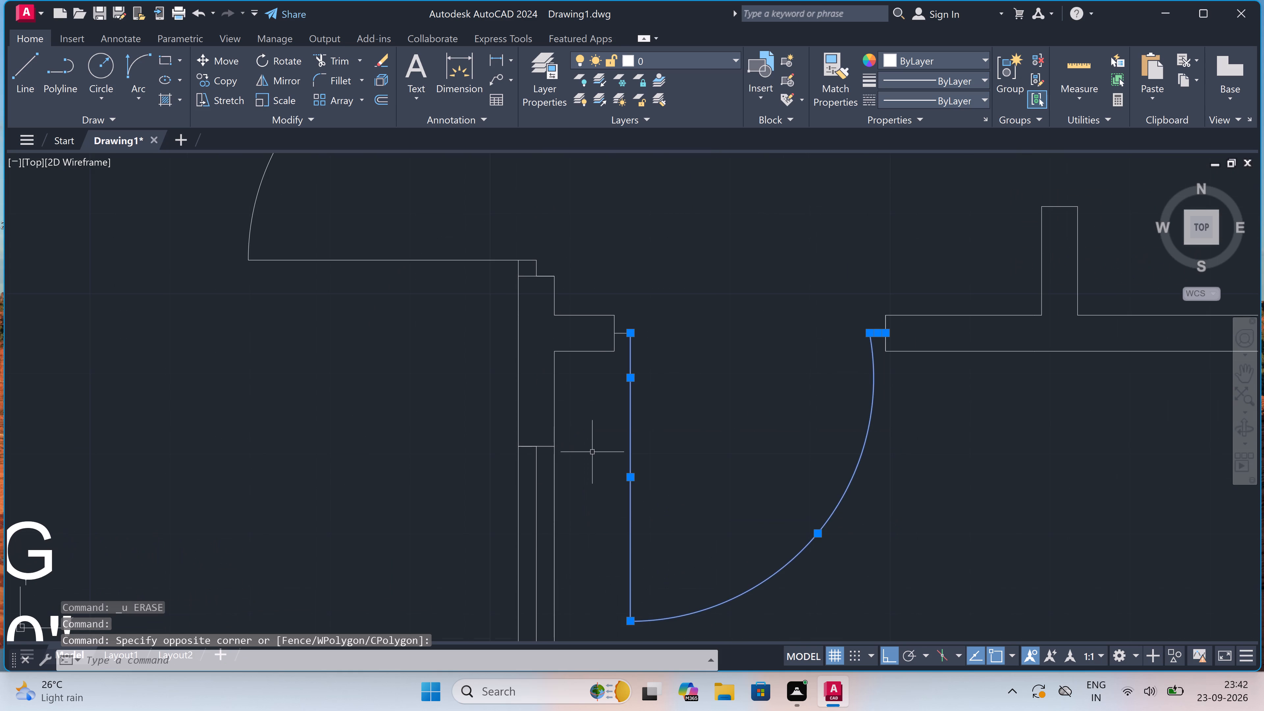
scroll(600, 358, up, 3)
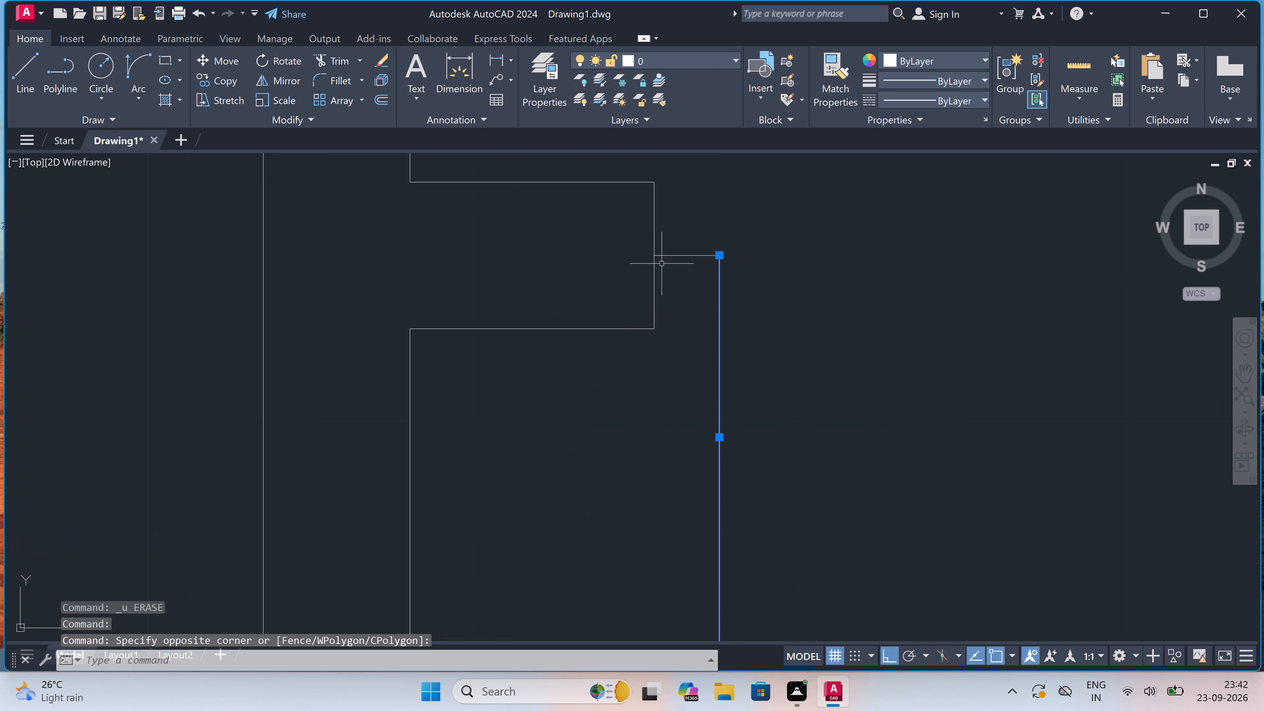
click(679, 249)
click(674, 275)
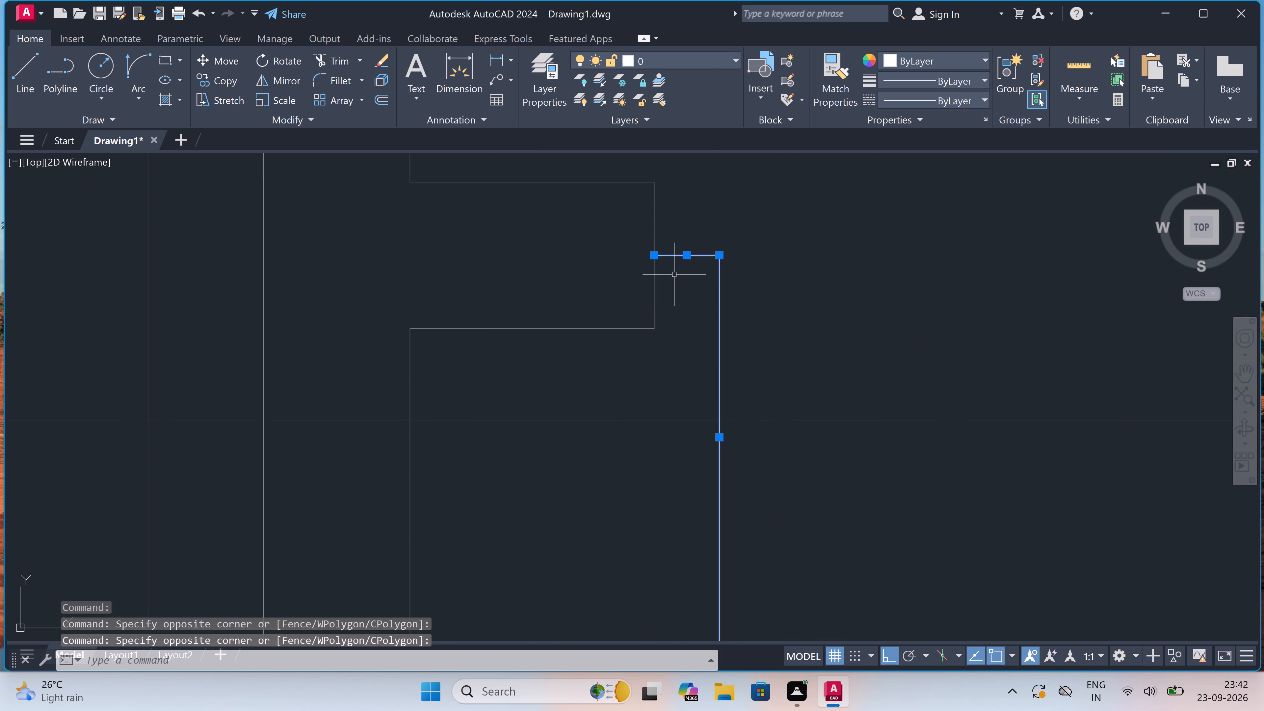
key(Delete)
Erase the west and east jamb lines of the former bedroom door opening.
click(651, 272)
click(665, 269)
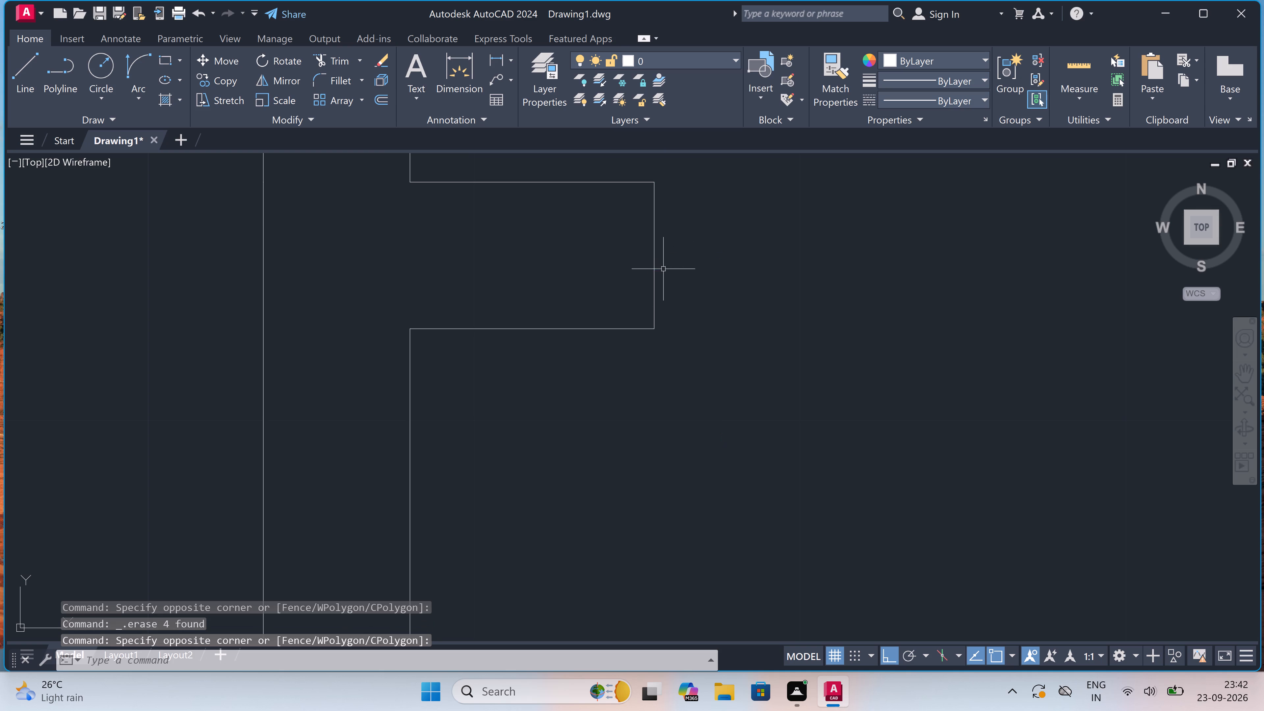
click(635, 274)
click(689, 249)
drag(689, 246, 662, 260)
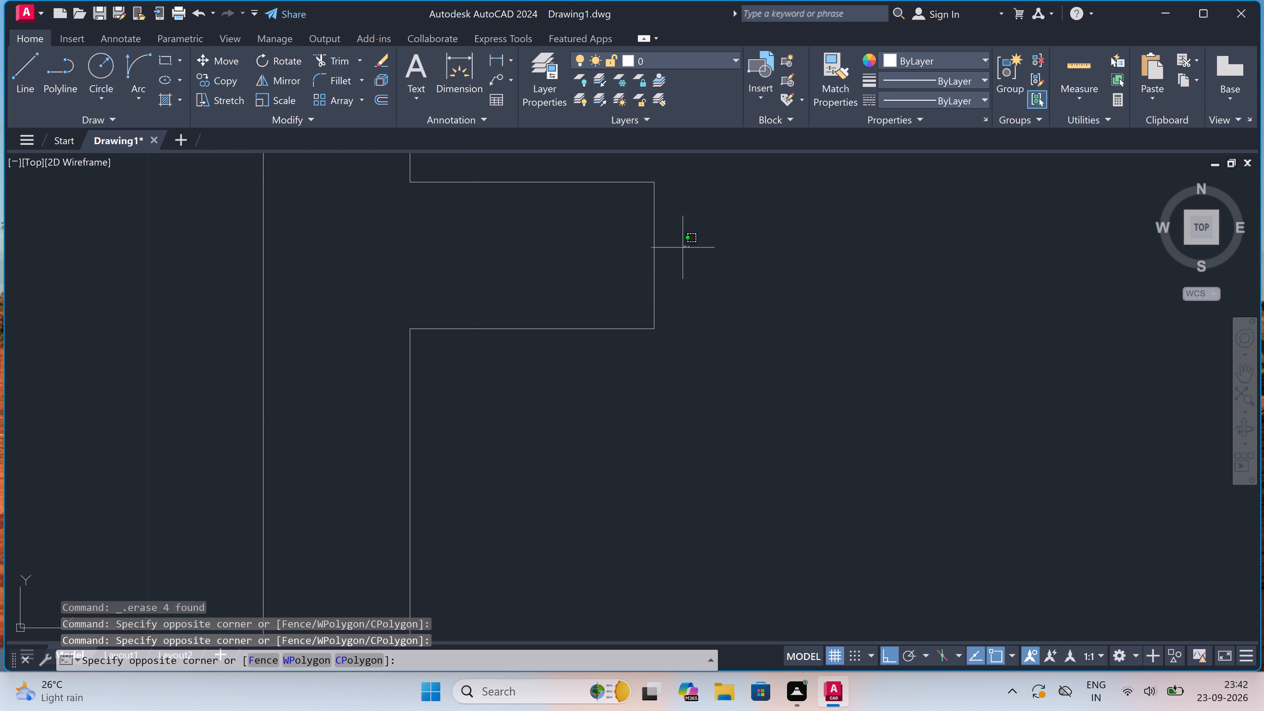
click(624, 281)
key(Delete)
scroll(624, 281, down, 3)
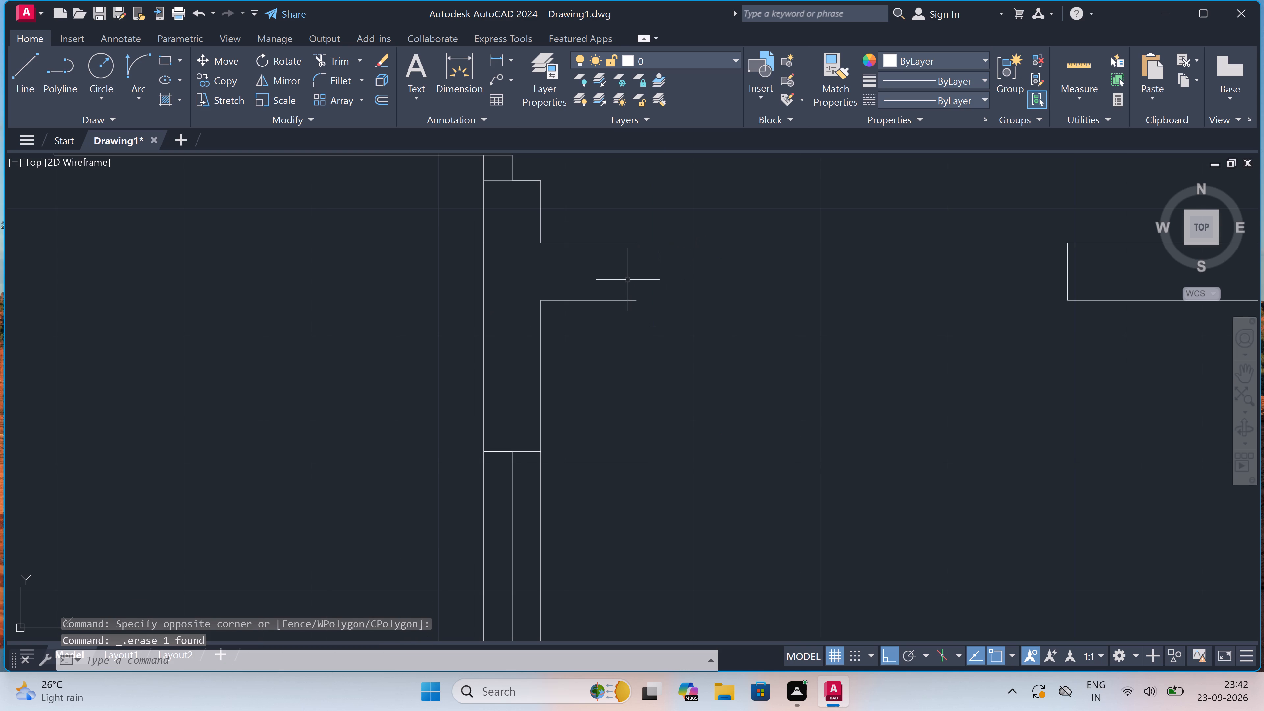
scroll(1081, 245, up, 2)
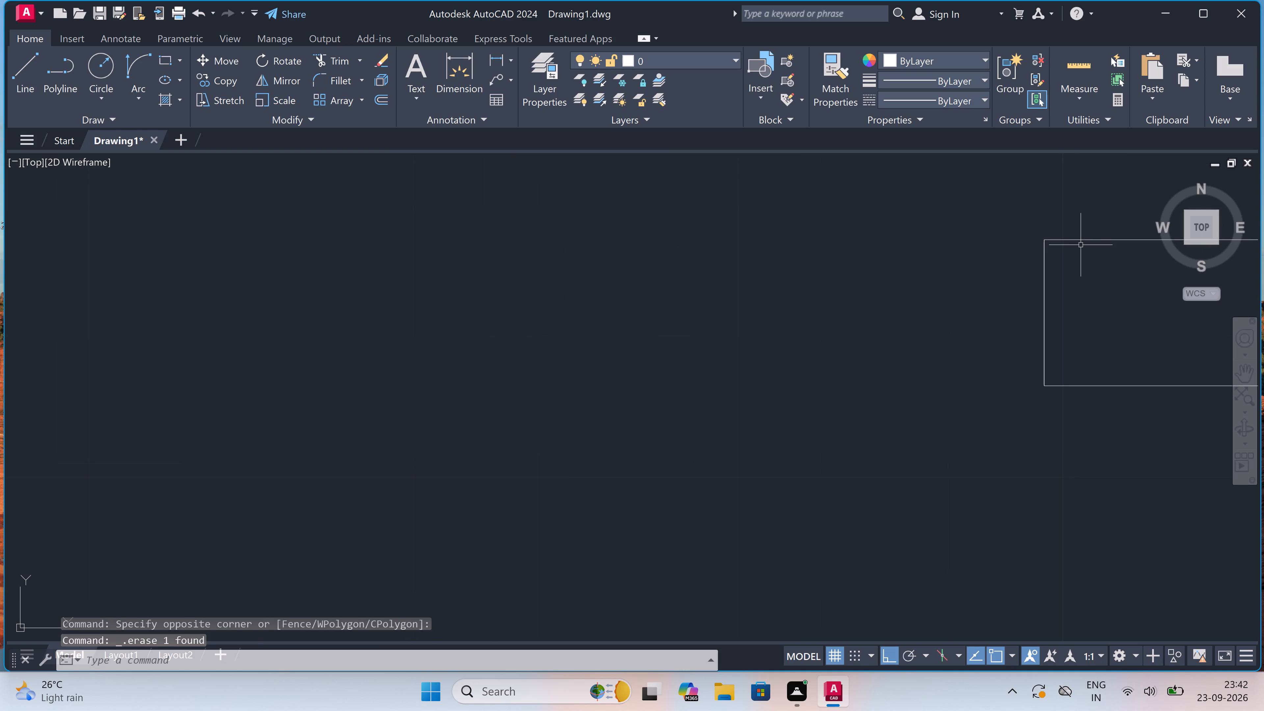
click(1071, 256)
click(955, 359)
key(Delete)
Extend both wall lines across the former bedroom door opening to close the wall between passage and bedroom.
scroll(804, 370, down, 3)
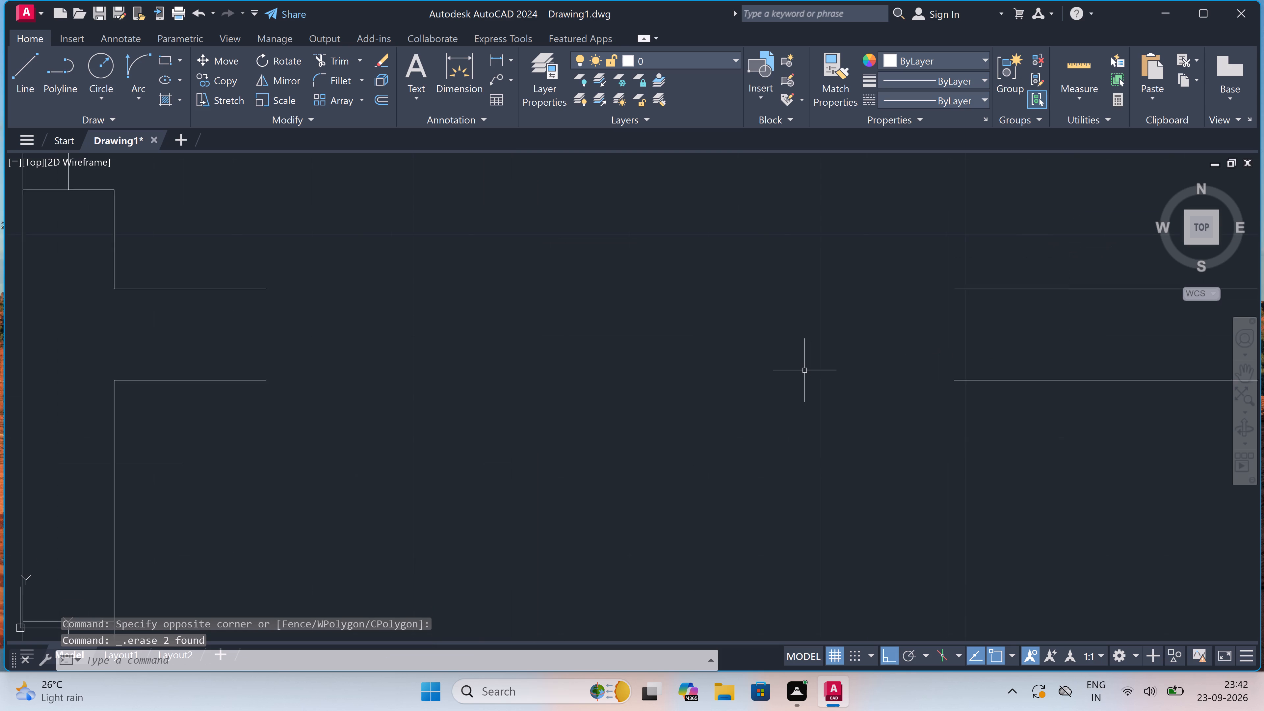
key(e)
key(x)
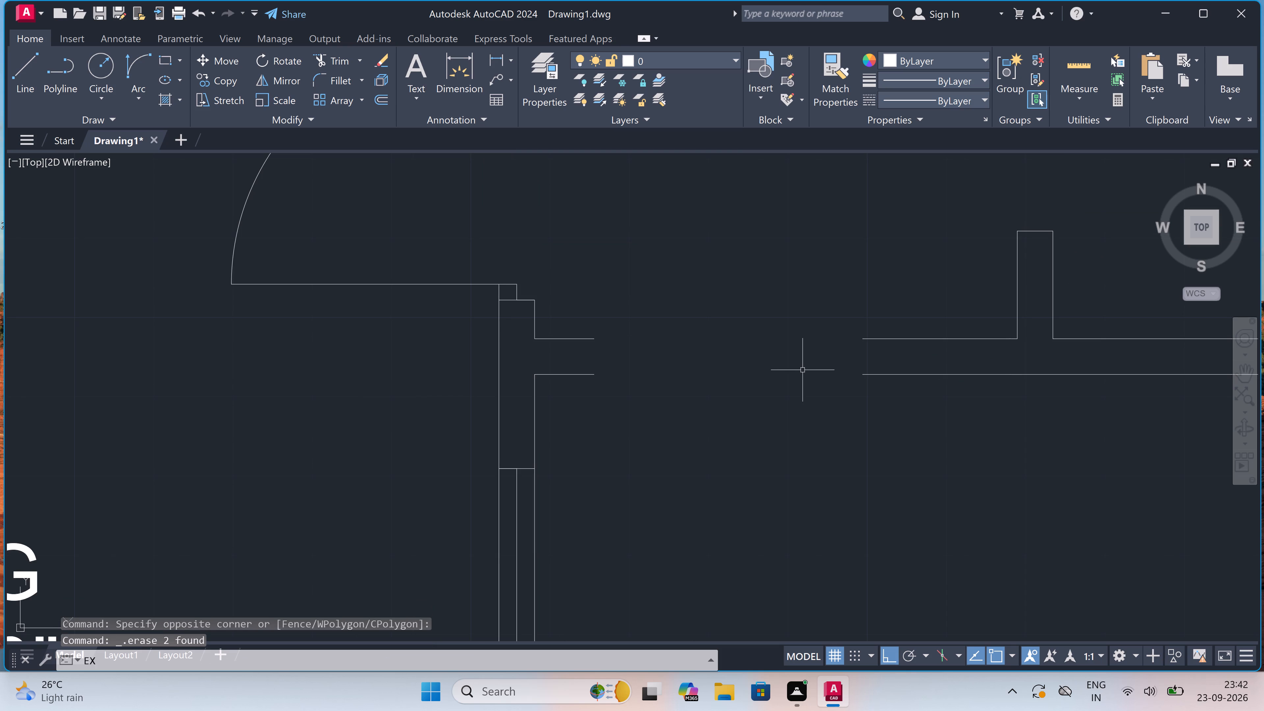
key(space)
drag(882, 312, 884, 315)
click(903, 422)
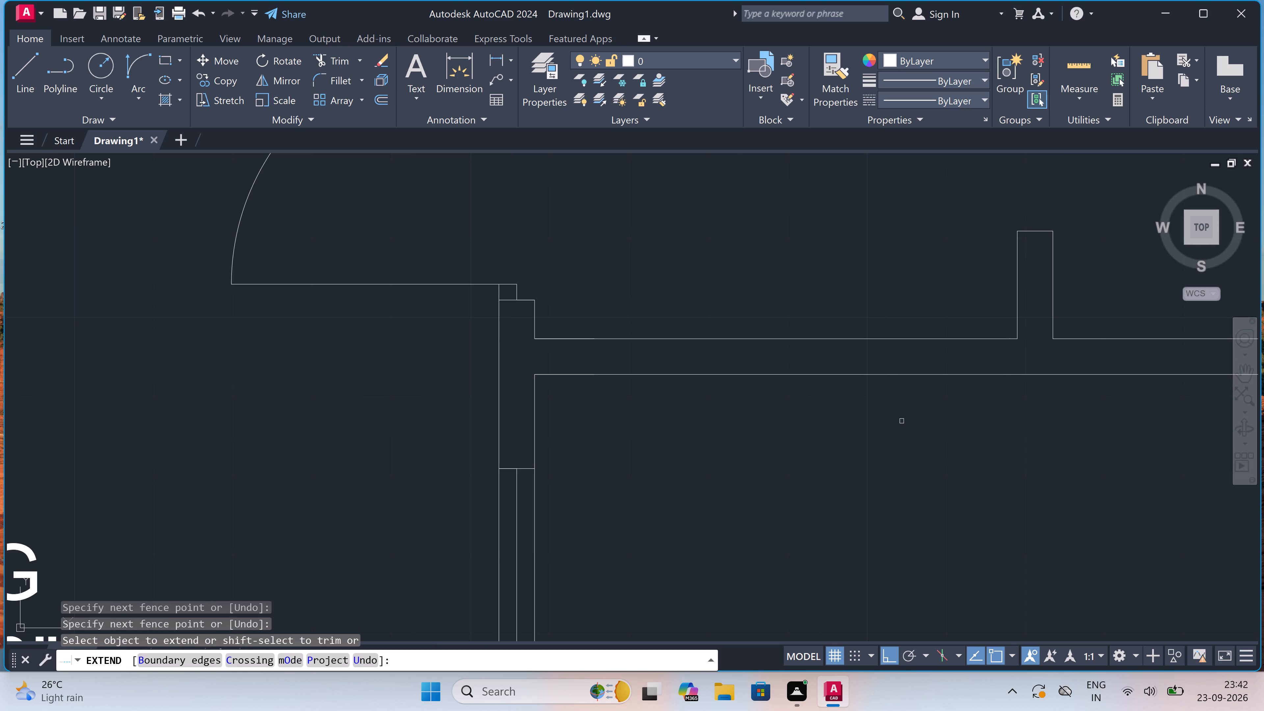
scroll(764, 398, down, 4)
scroll(715, 469, up, 2)
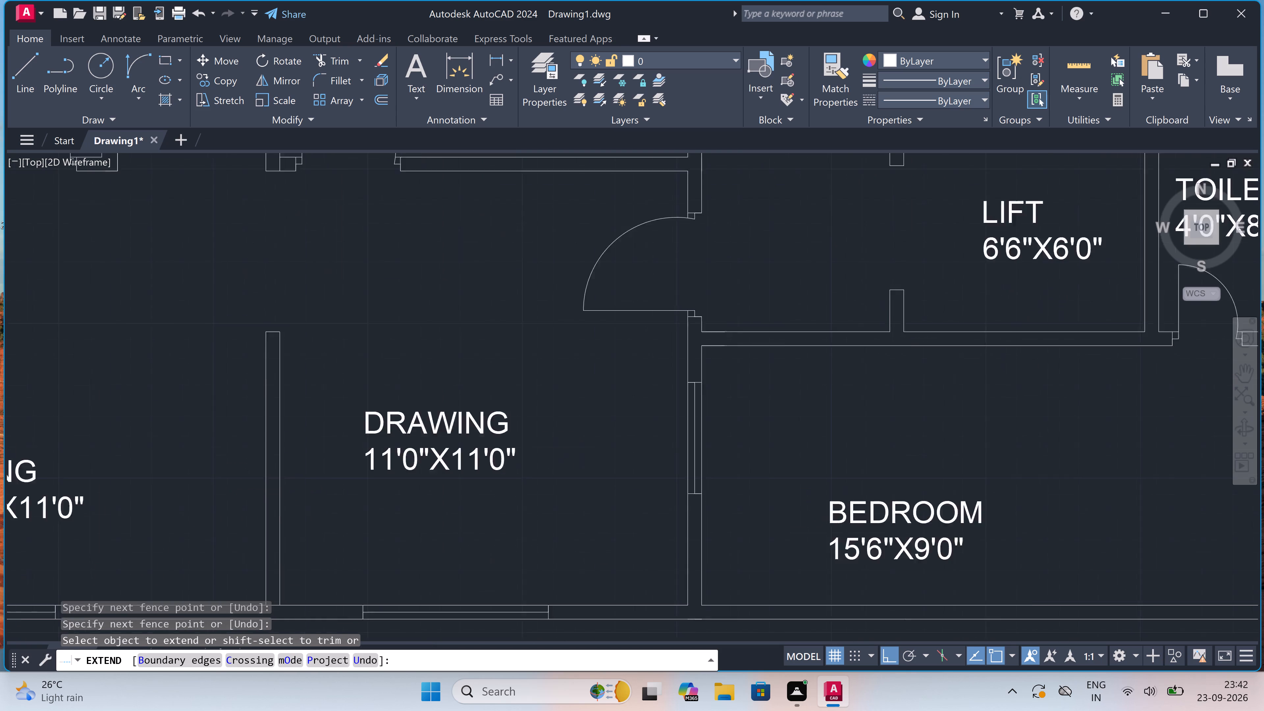
key(Escape)
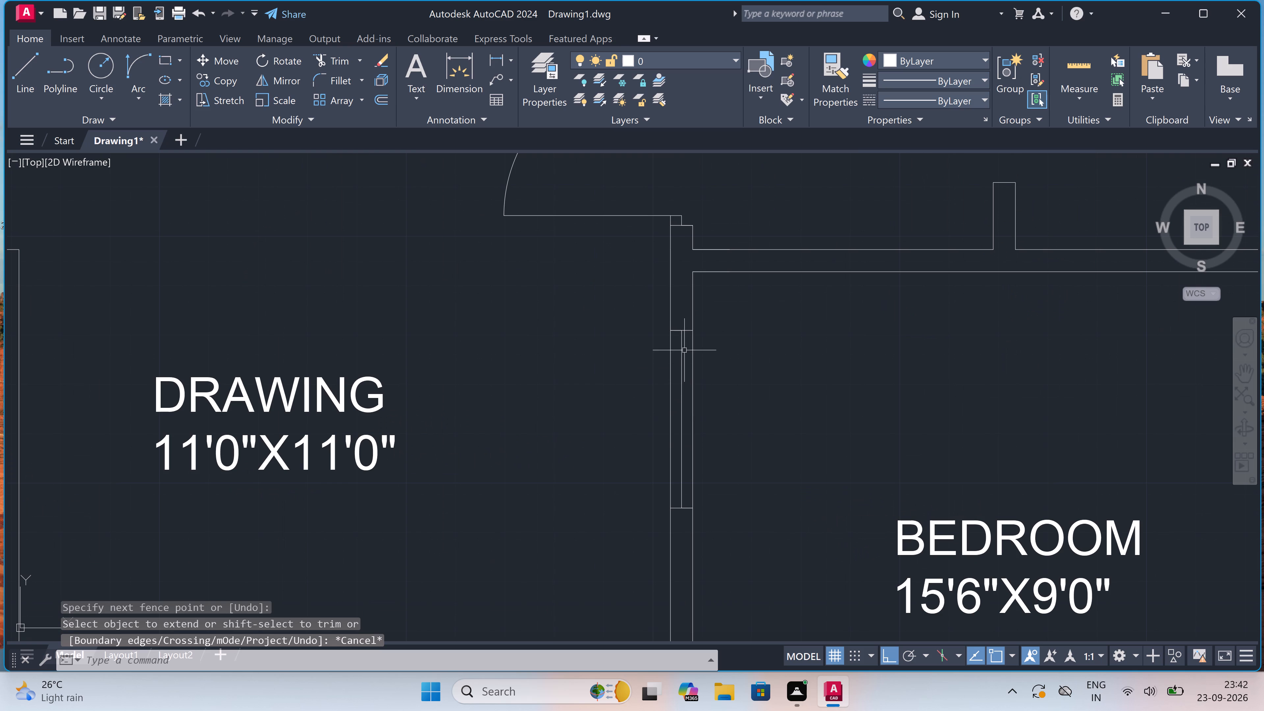
Erase the window's centre line in the wall between the drawing room and bedroom.
scroll(682, 326, up, 1)
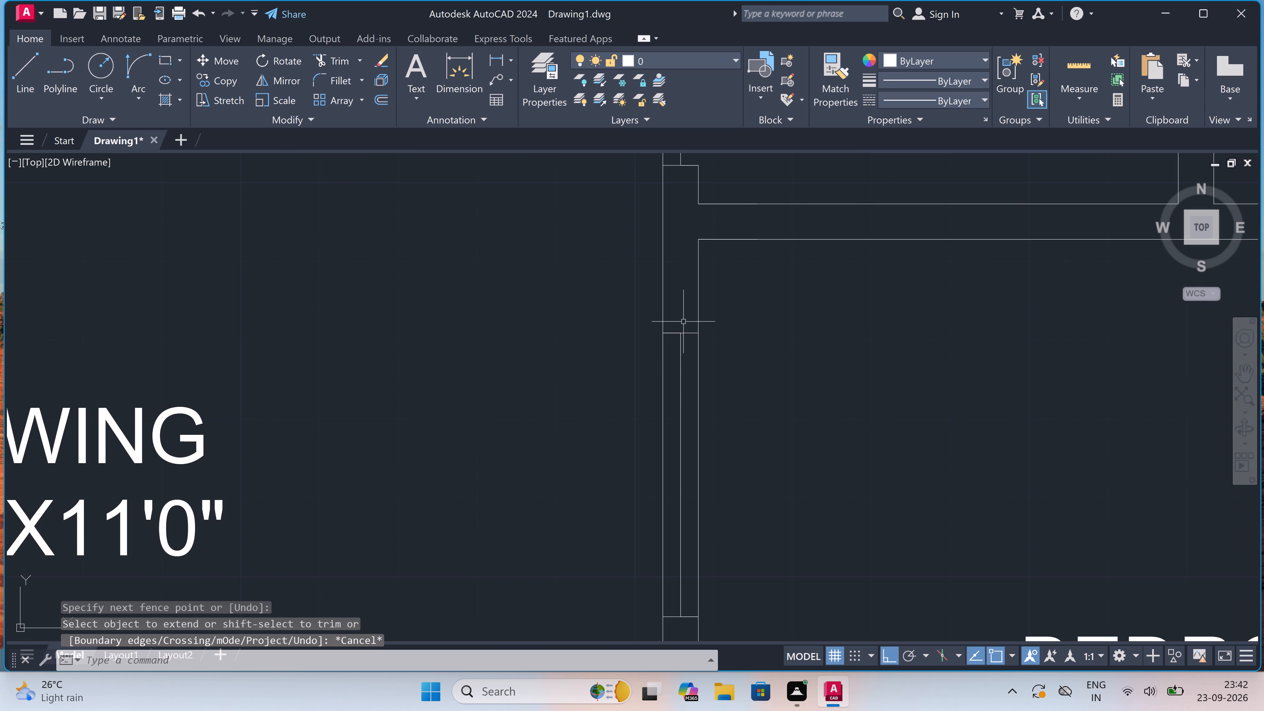
click(683, 322)
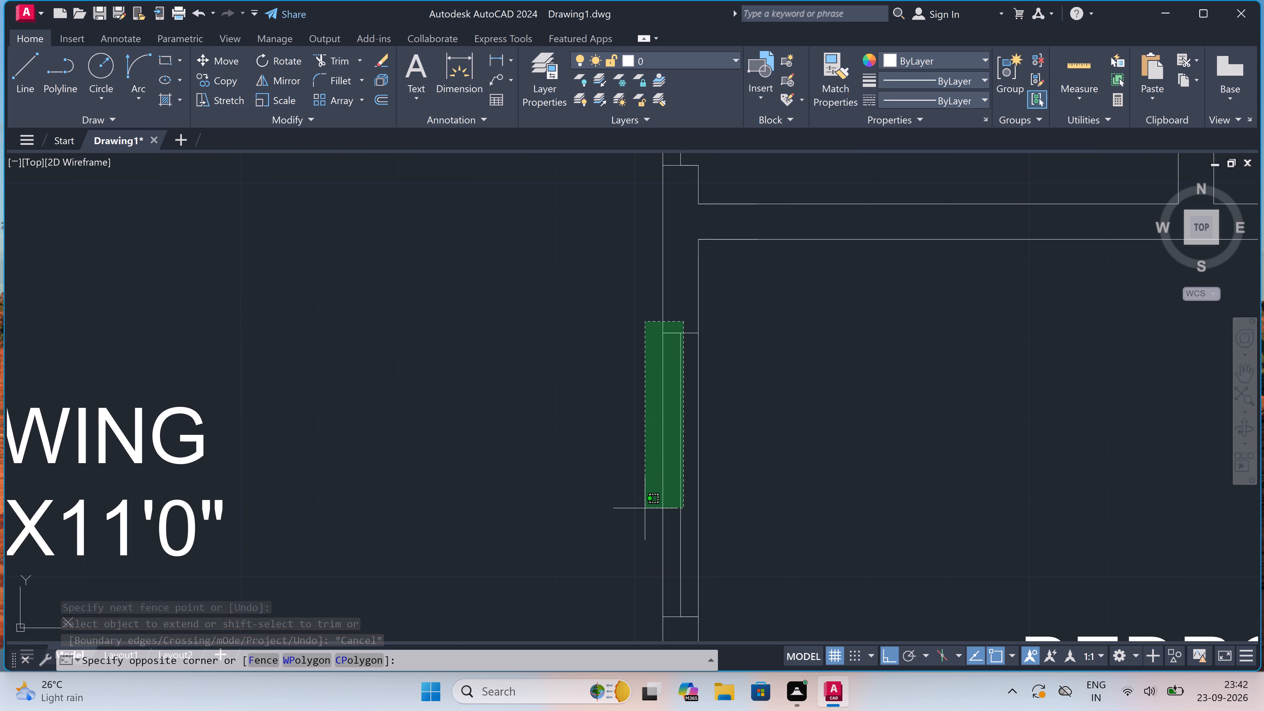
key(Escape)
click(686, 476)
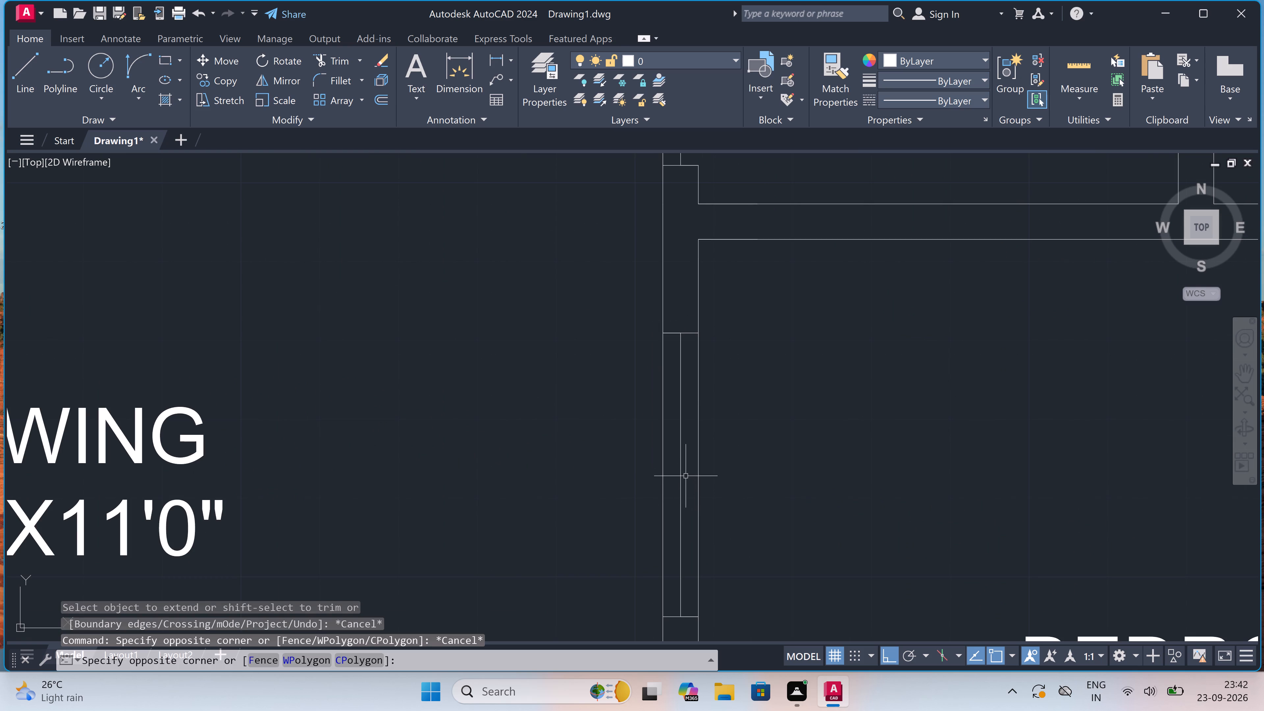
click(673, 481)
key(Delete)
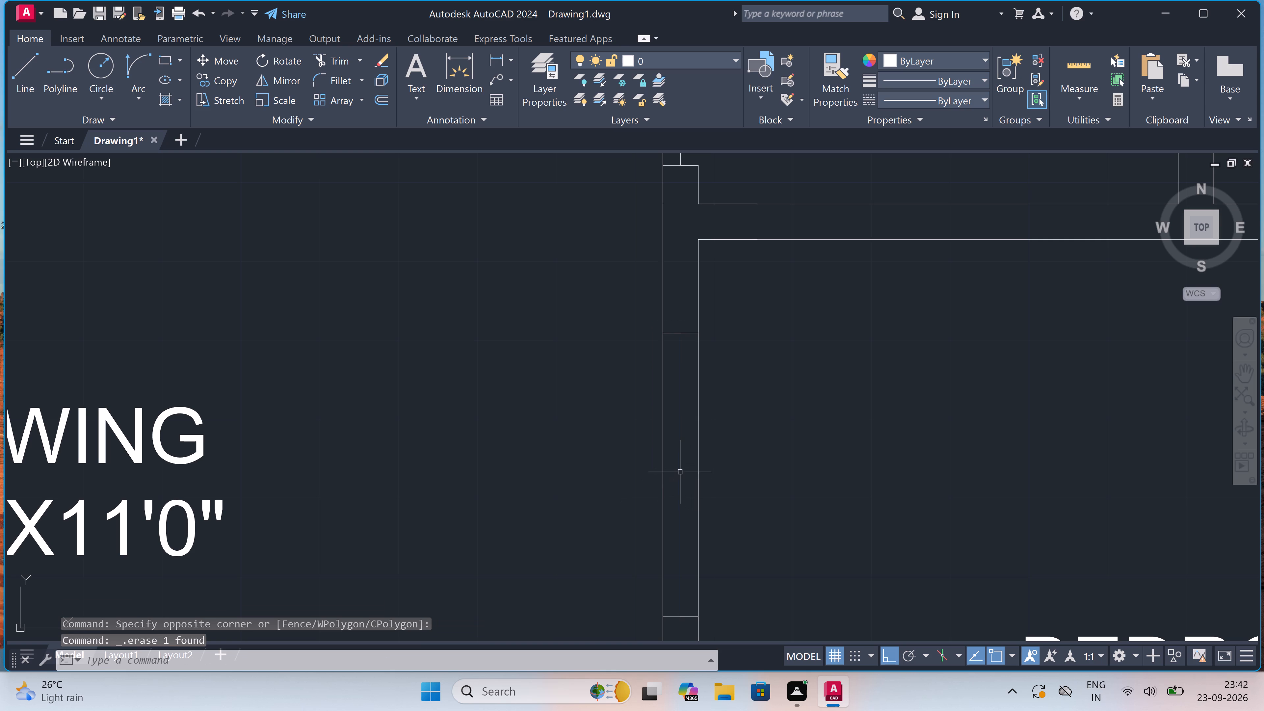
Draw a 2" stop down from the north jamb's midpoint and a door leaf east into the bedroom in 2' and 1' segments.
text(L)
key(space)
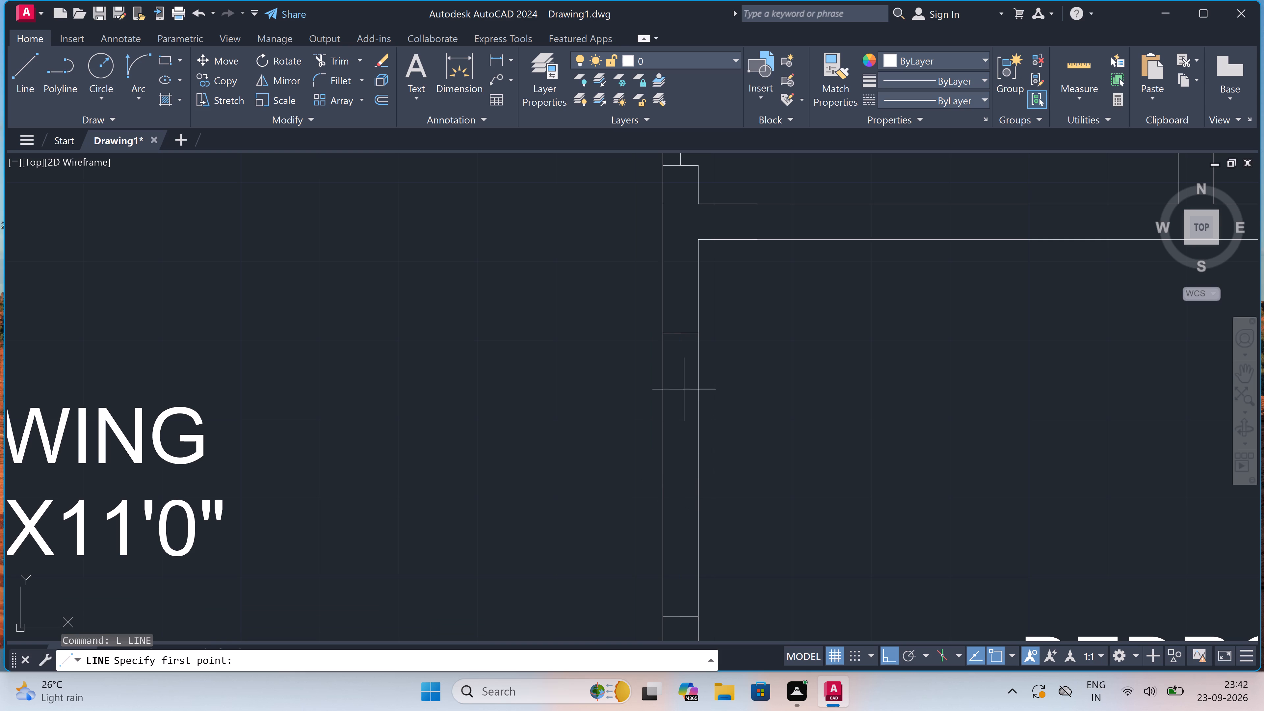
click(681, 332)
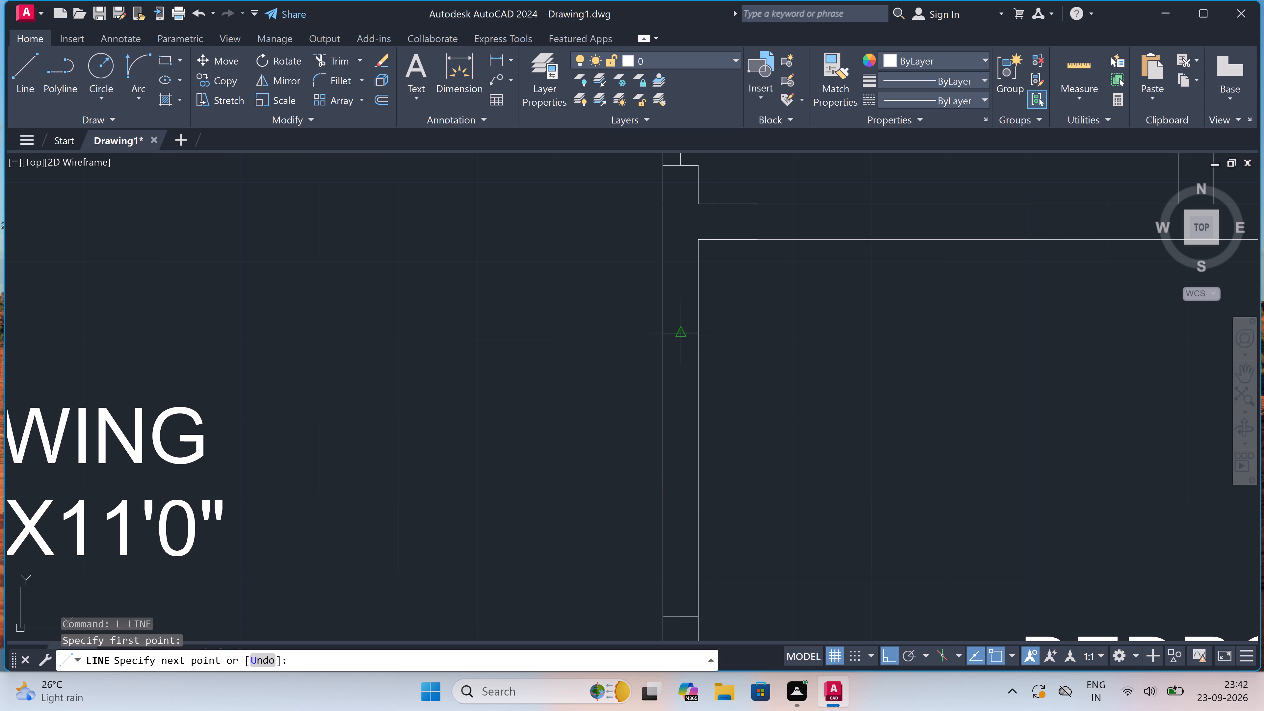
text(2")
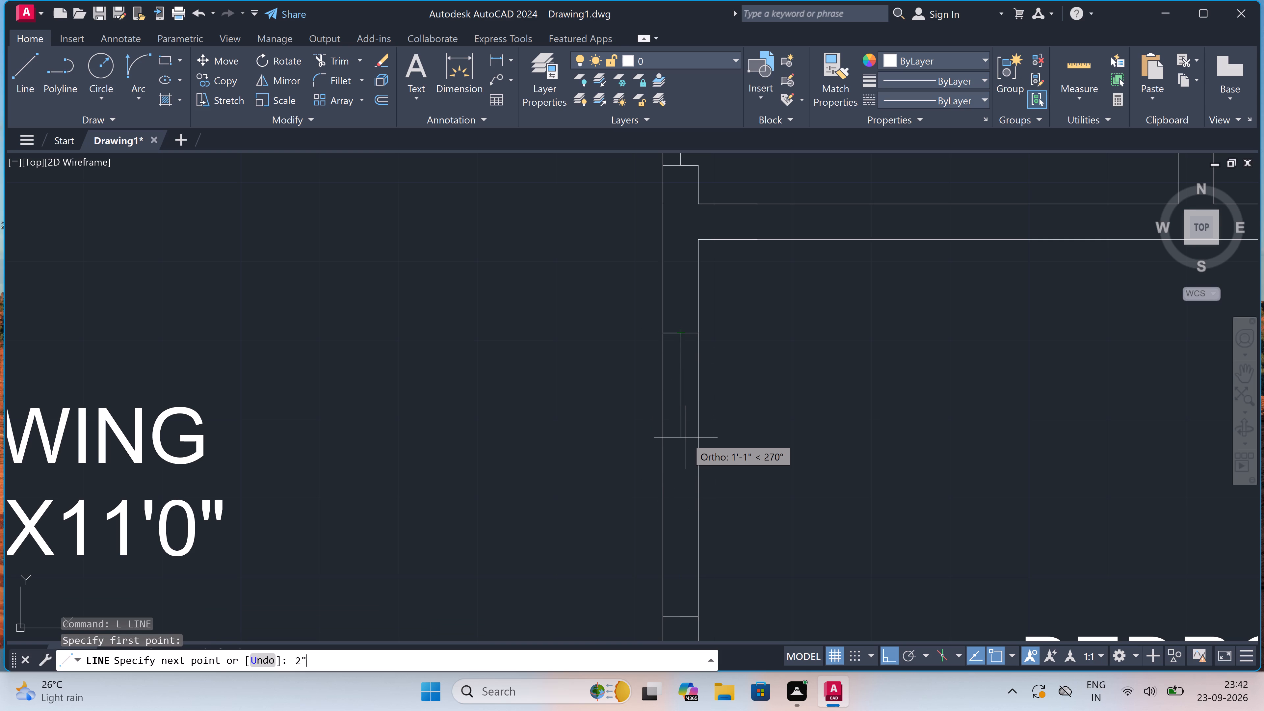
key(space)
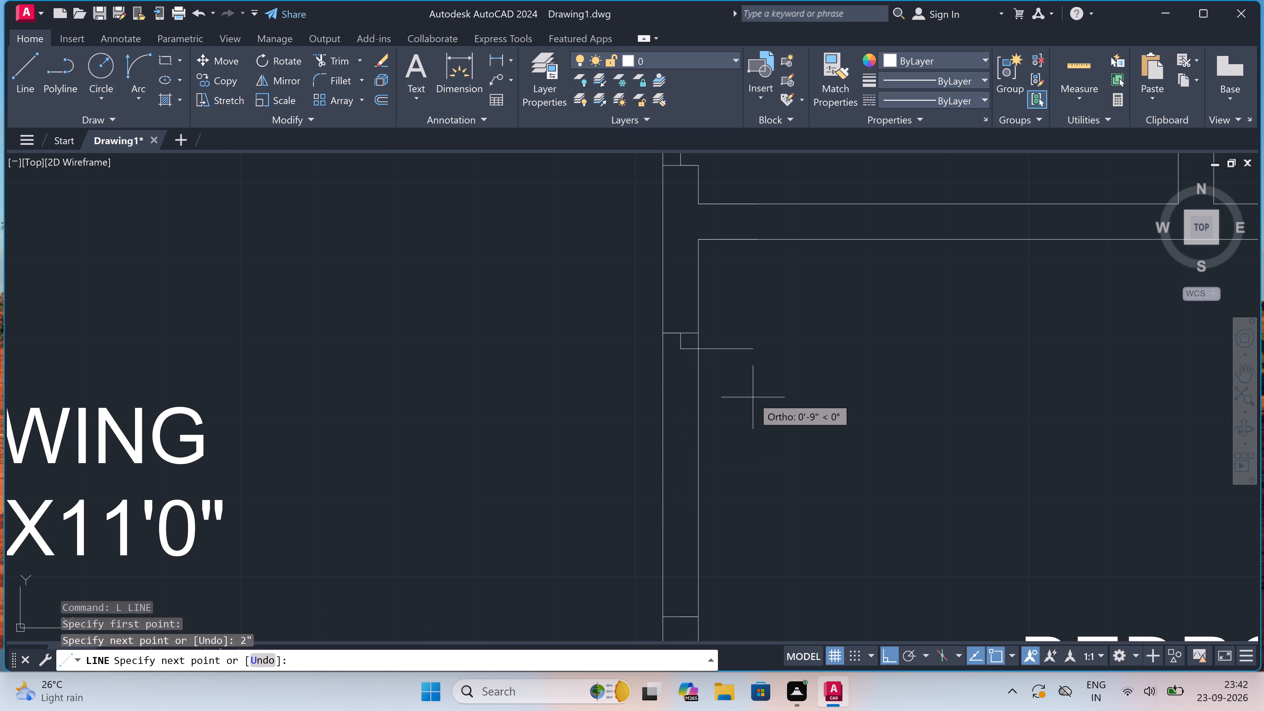
text(2')
key(space)
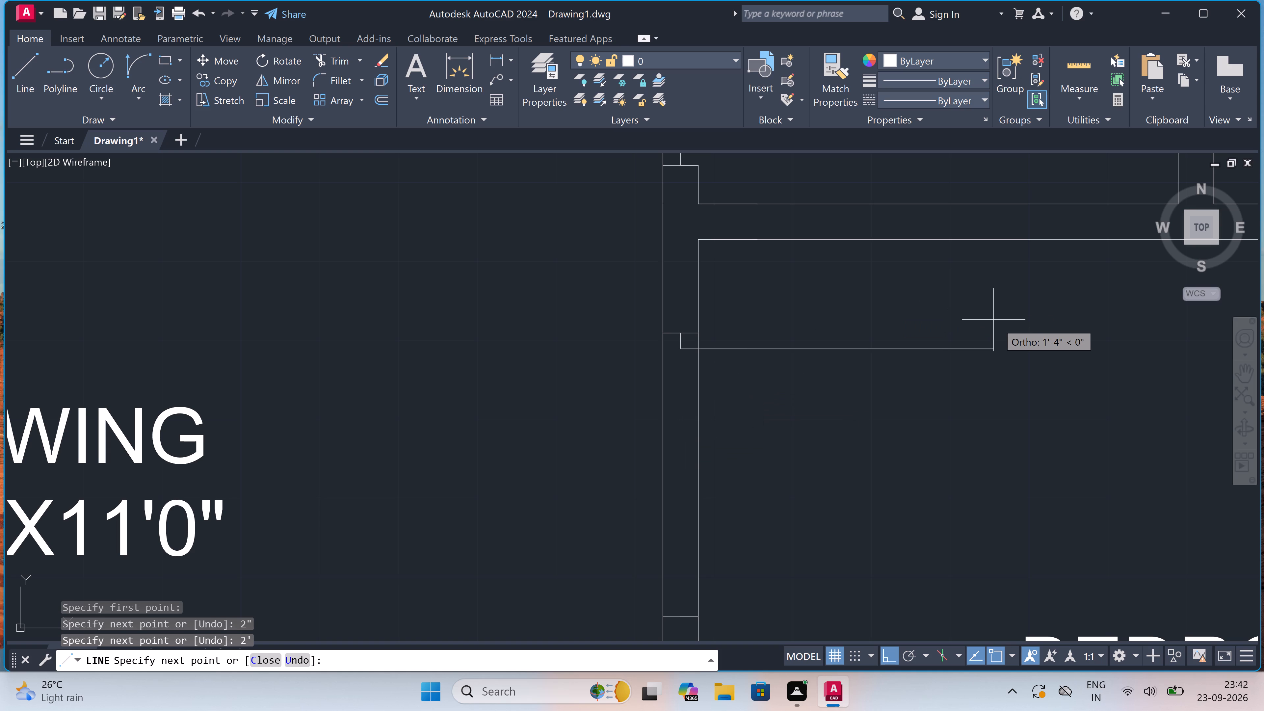
text(1')
key(space)
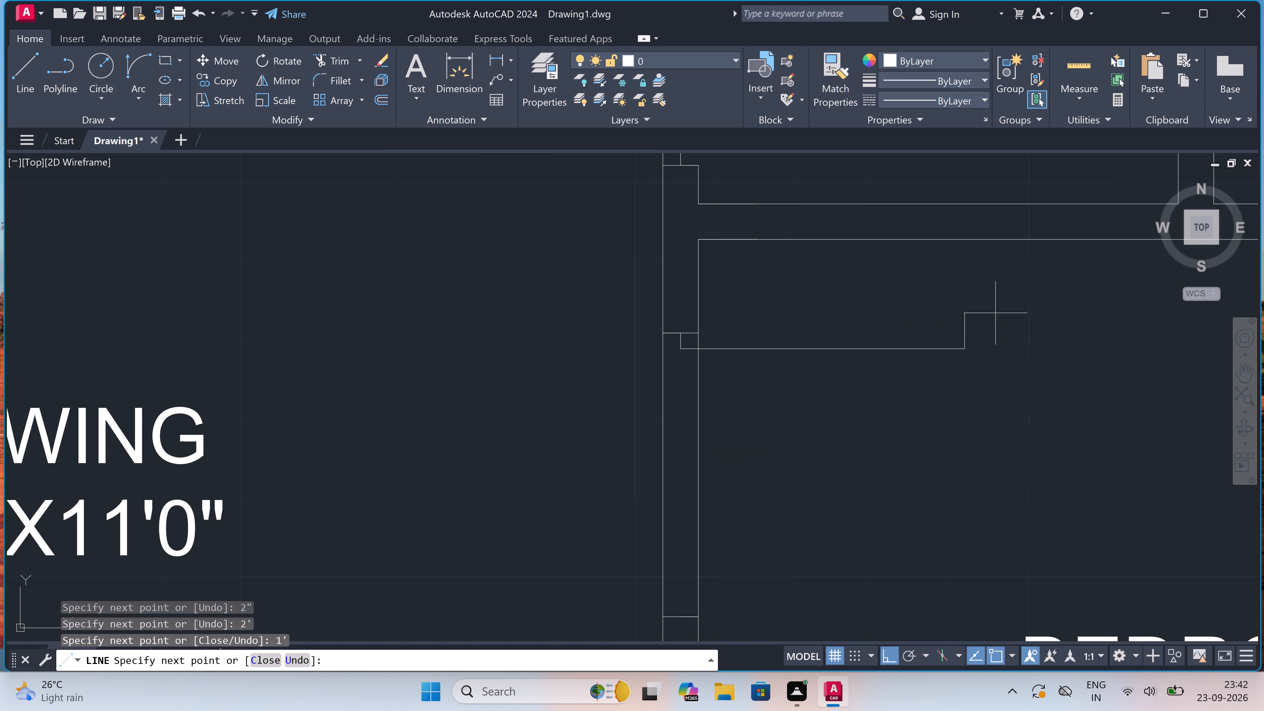
key(Escape)
Draw a 2" stop upward from the midpoint of the south jamb of the new door opening.
scroll(877, 403, down, 2)
scroll(819, 488, up, 2)
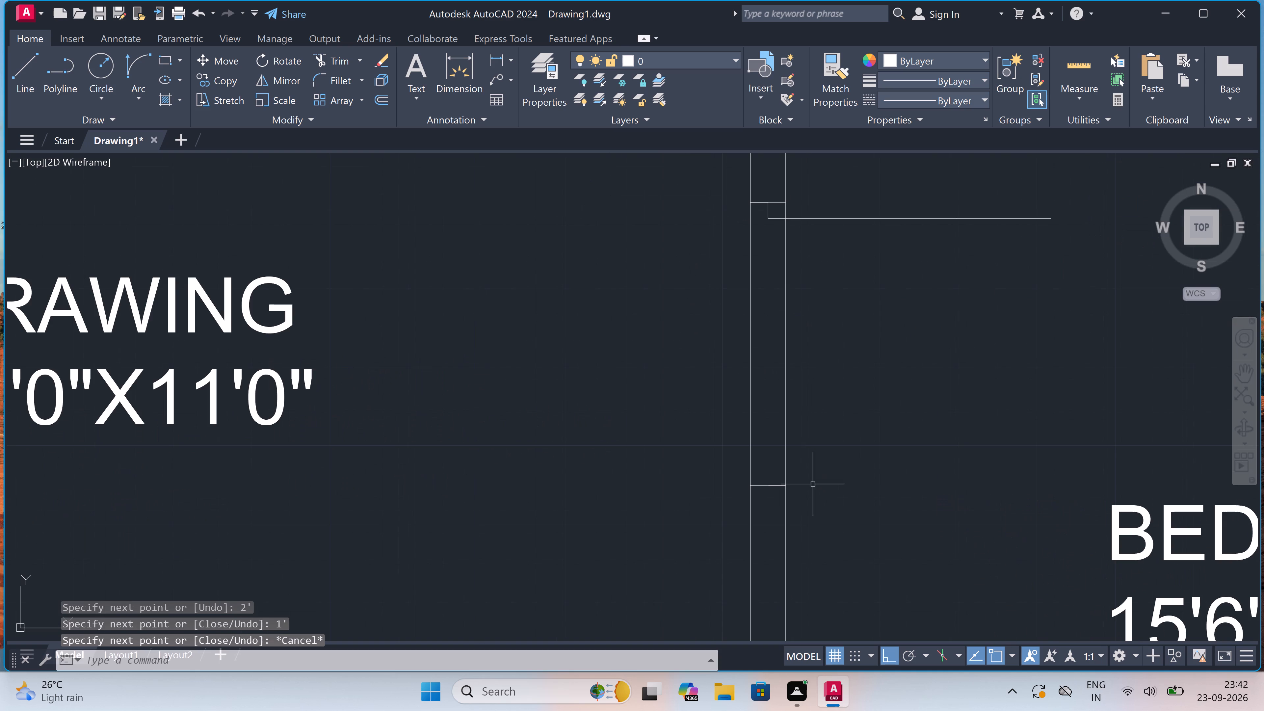
key(space)
click(766, 483)
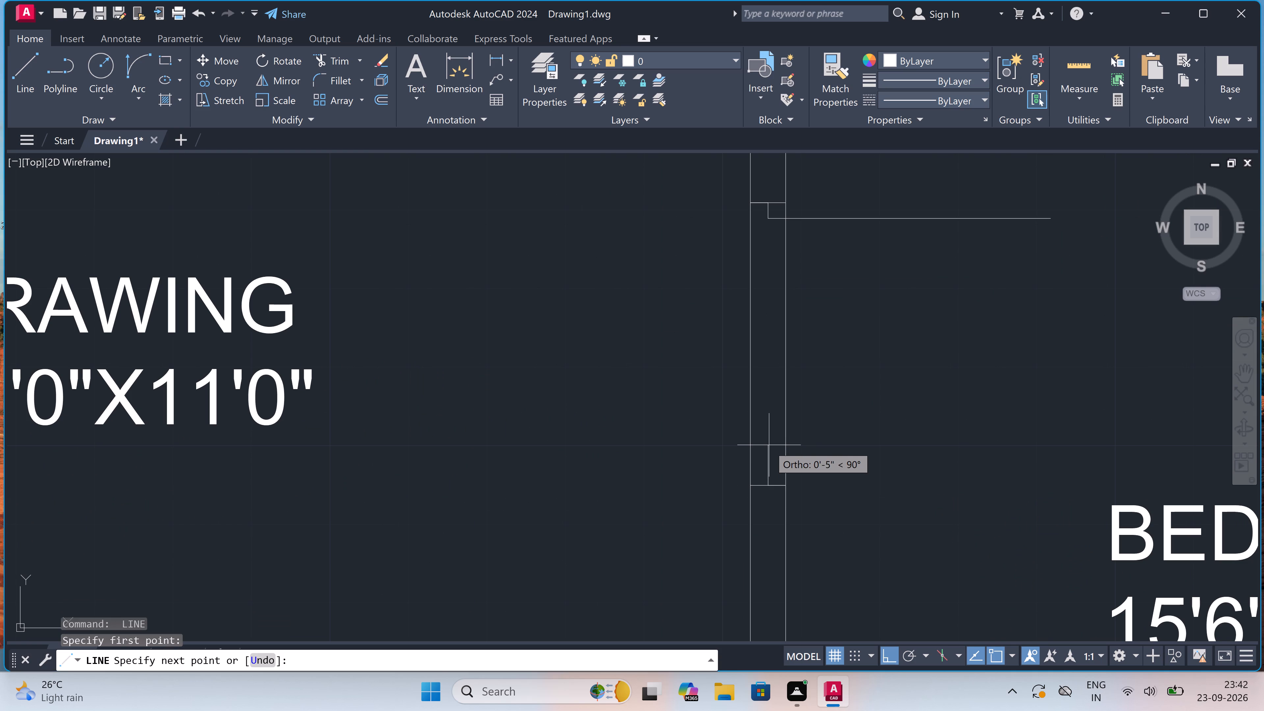
text(2")
key(space)
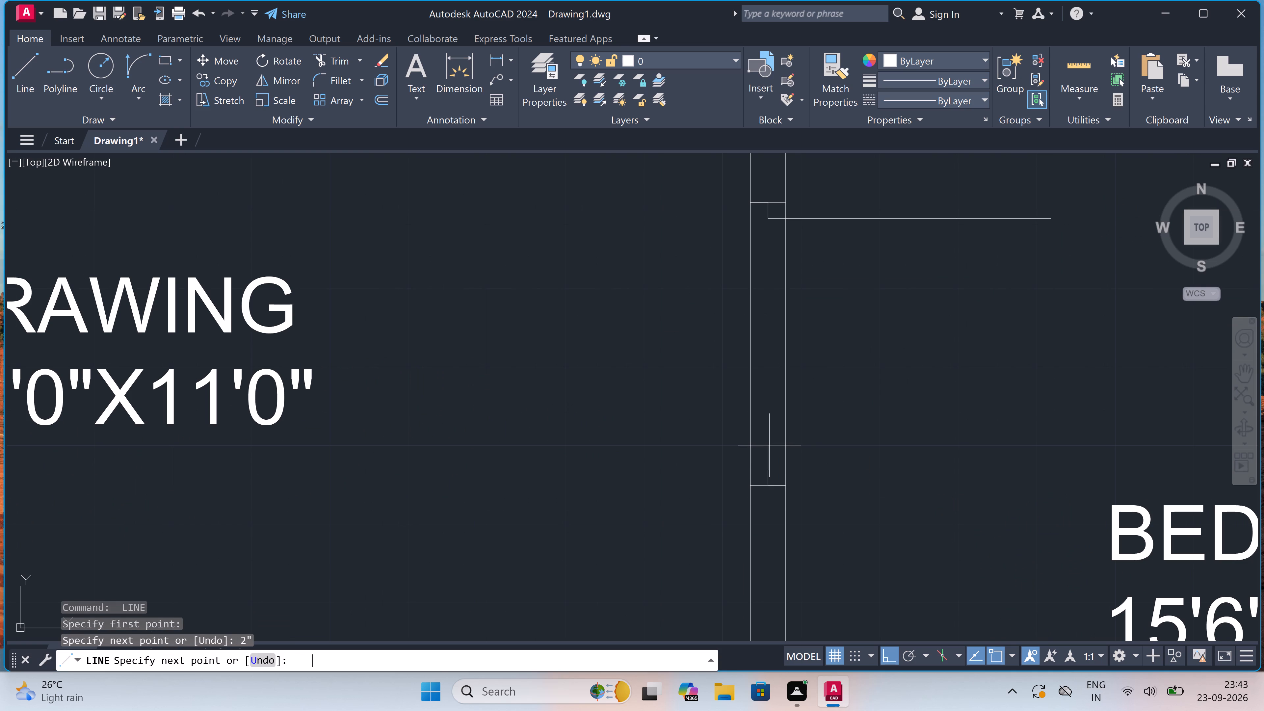
key(Escape)
Draw the door swing arc from the leaf's east end to the top of the south stop, tangent downward at the leaf.
click(131, 53)
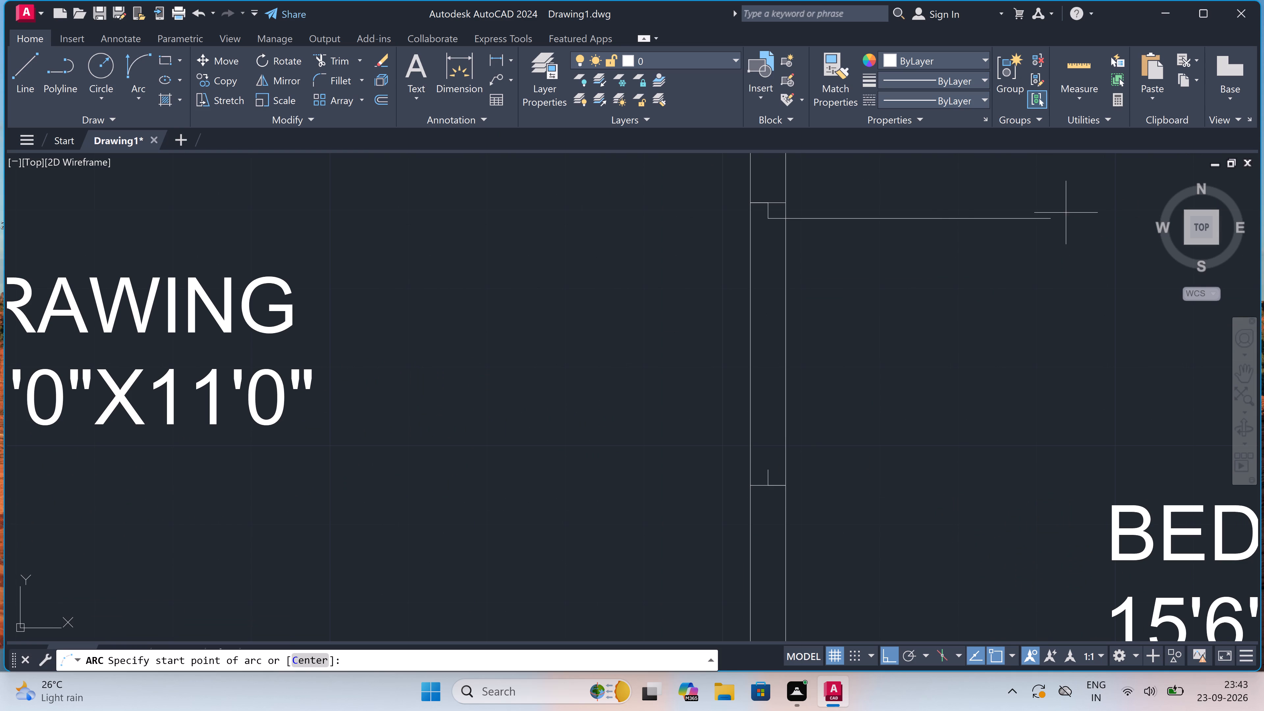
drag(1056, 216, 1051, 223)
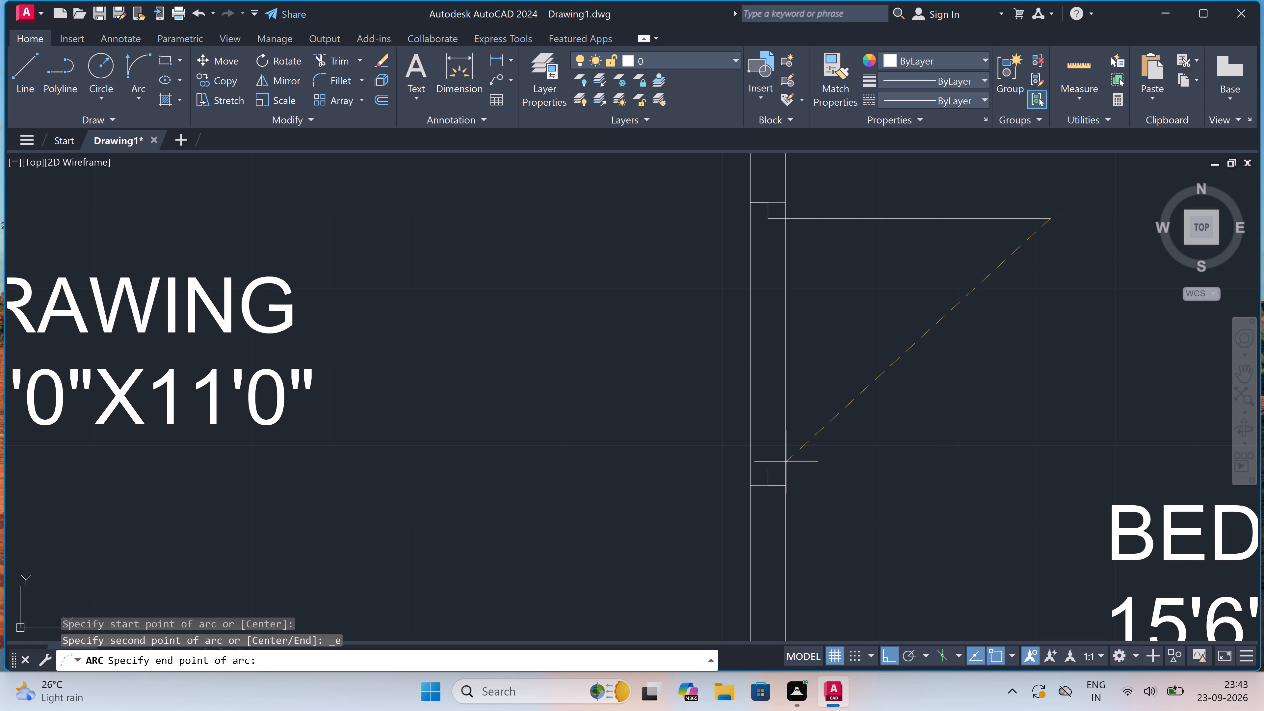
click(769, 468)
double_click(901, 503)
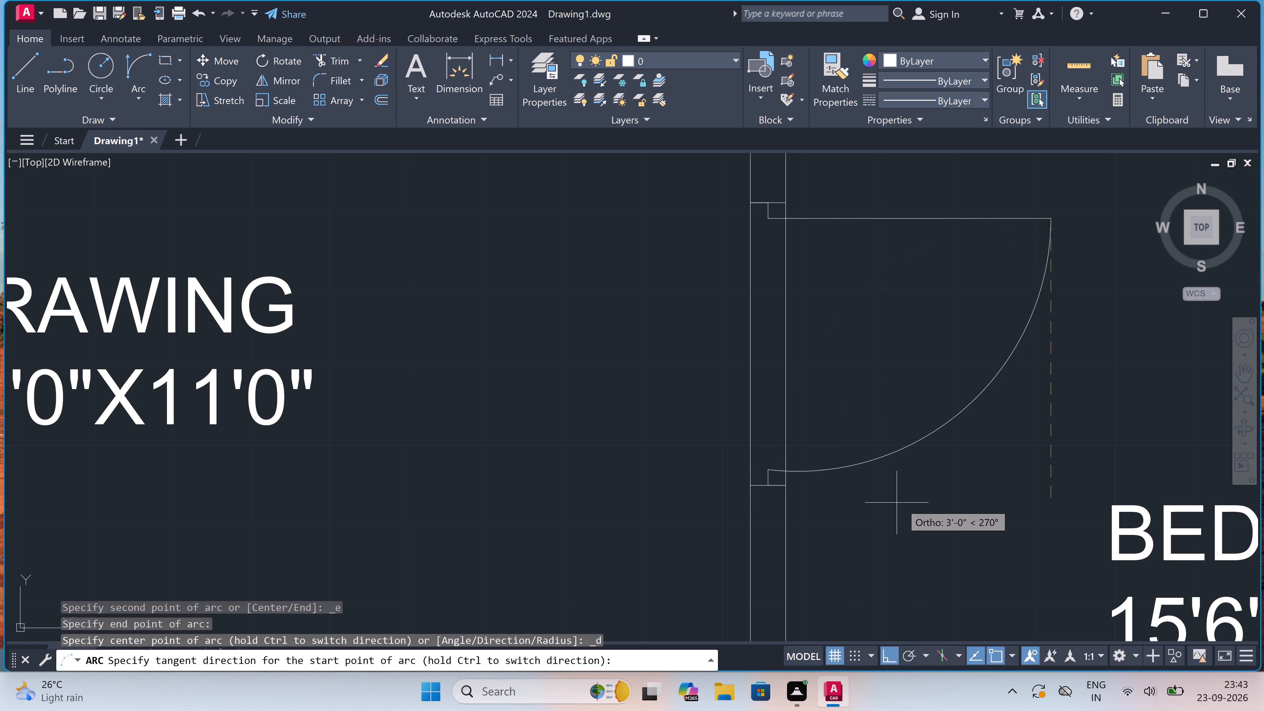
Trim both wall lines between the jambs of the new door opening between the drawing room and bedroom.
key(t)
key(r)
key(space)
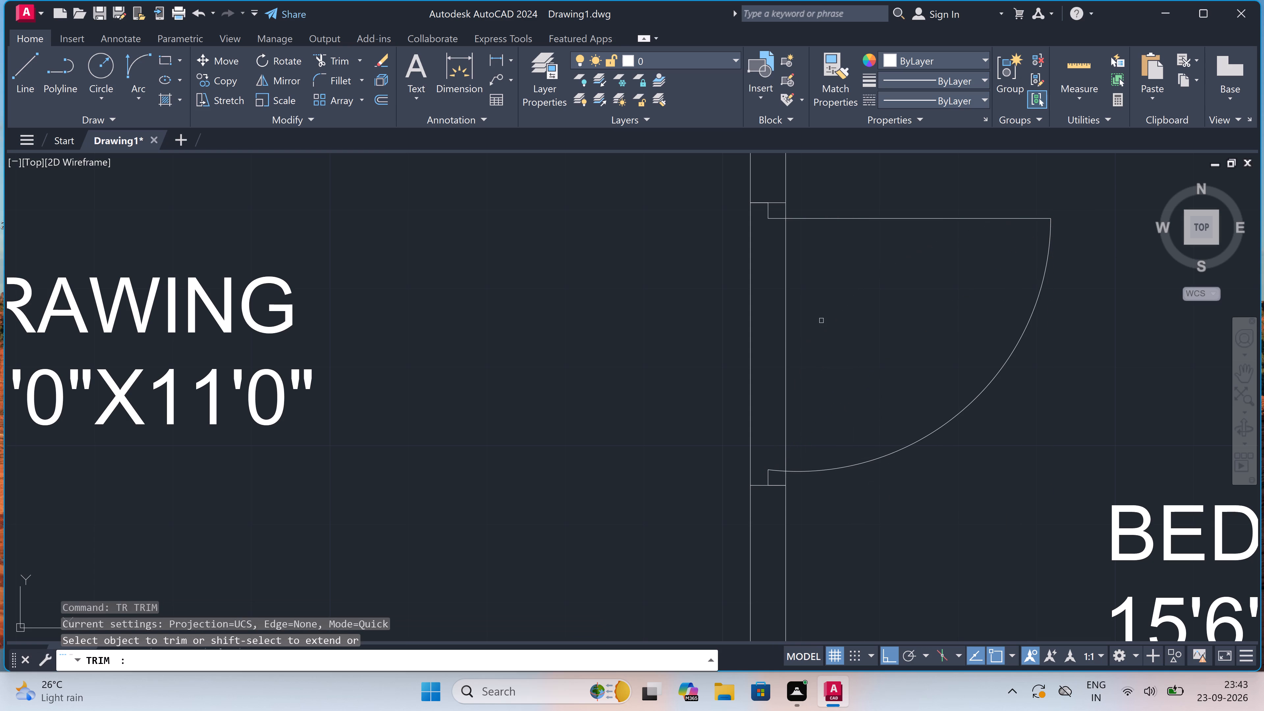
click(821, 319)
click(684, 349)
scroll(695, 343, down, 4)
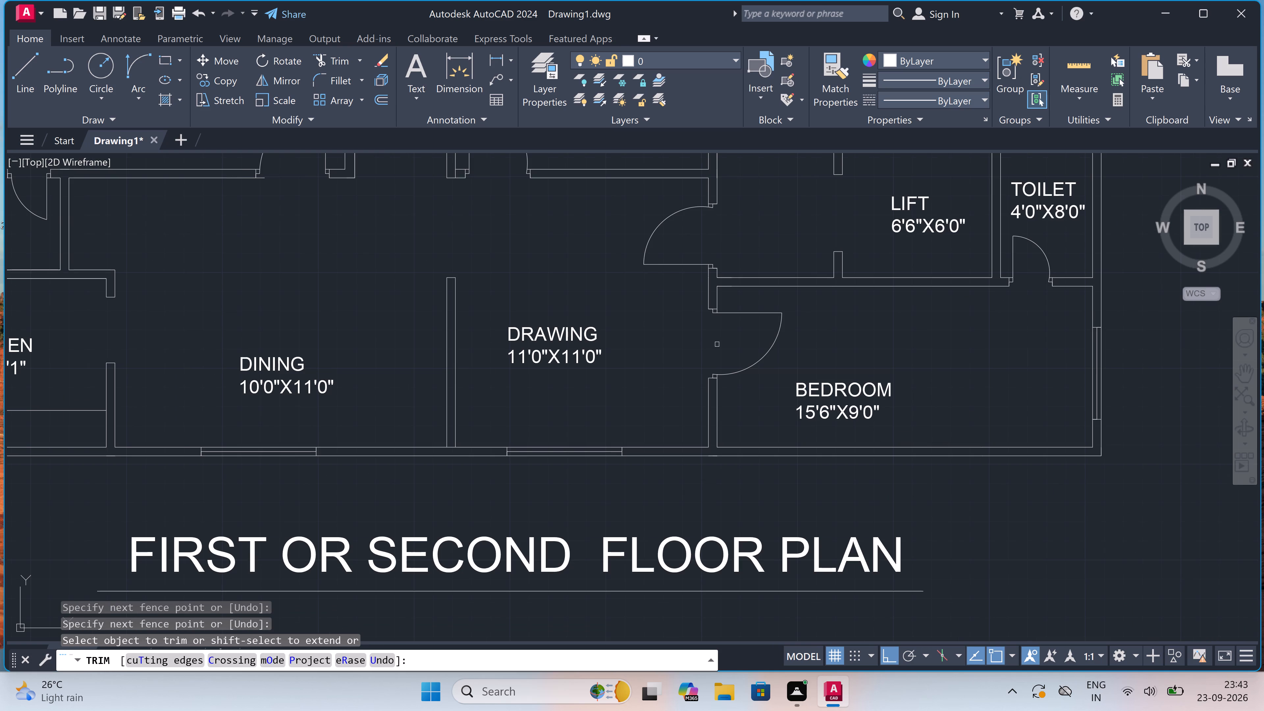
key(Escape)
Add the multiline text "VERANDHA" outside the west wall, beside the 12'0"X12'0" bedroom.
scroll(805, 368, down, 2)
scroll(820, 360, up, 2)
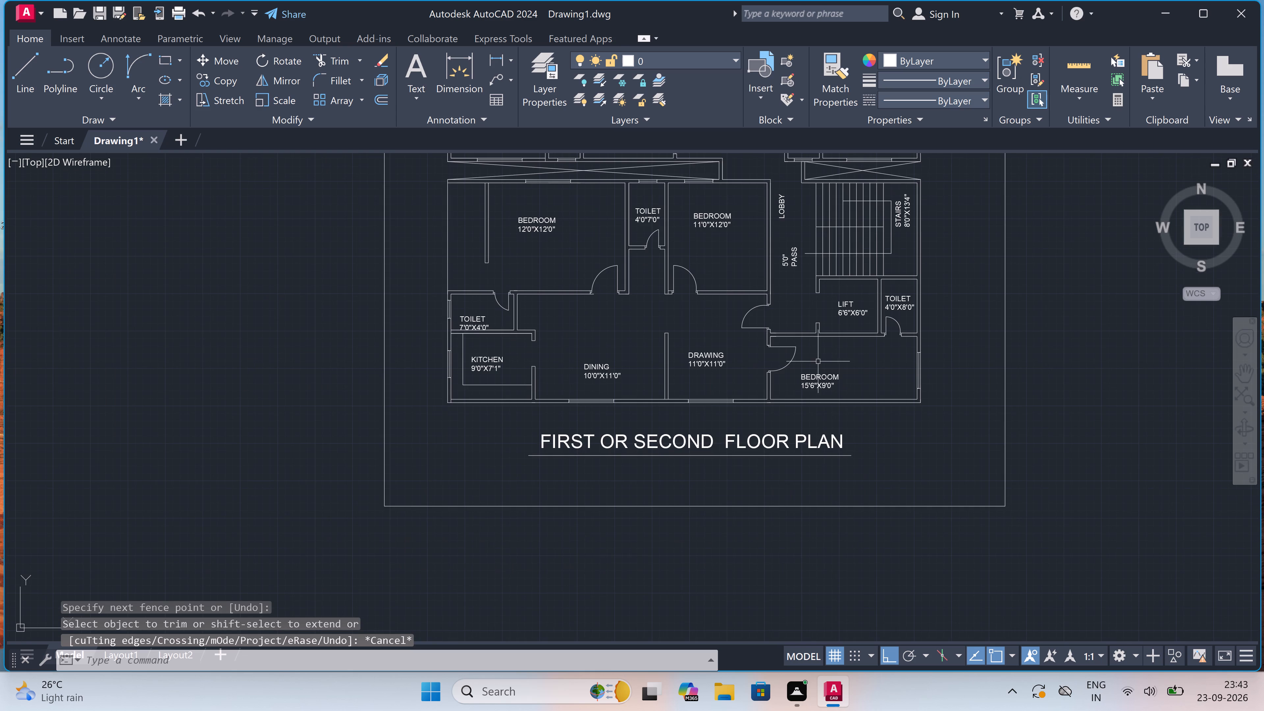
scroll(820, 360, down, 2)
scroll(806, 371, up, 1)
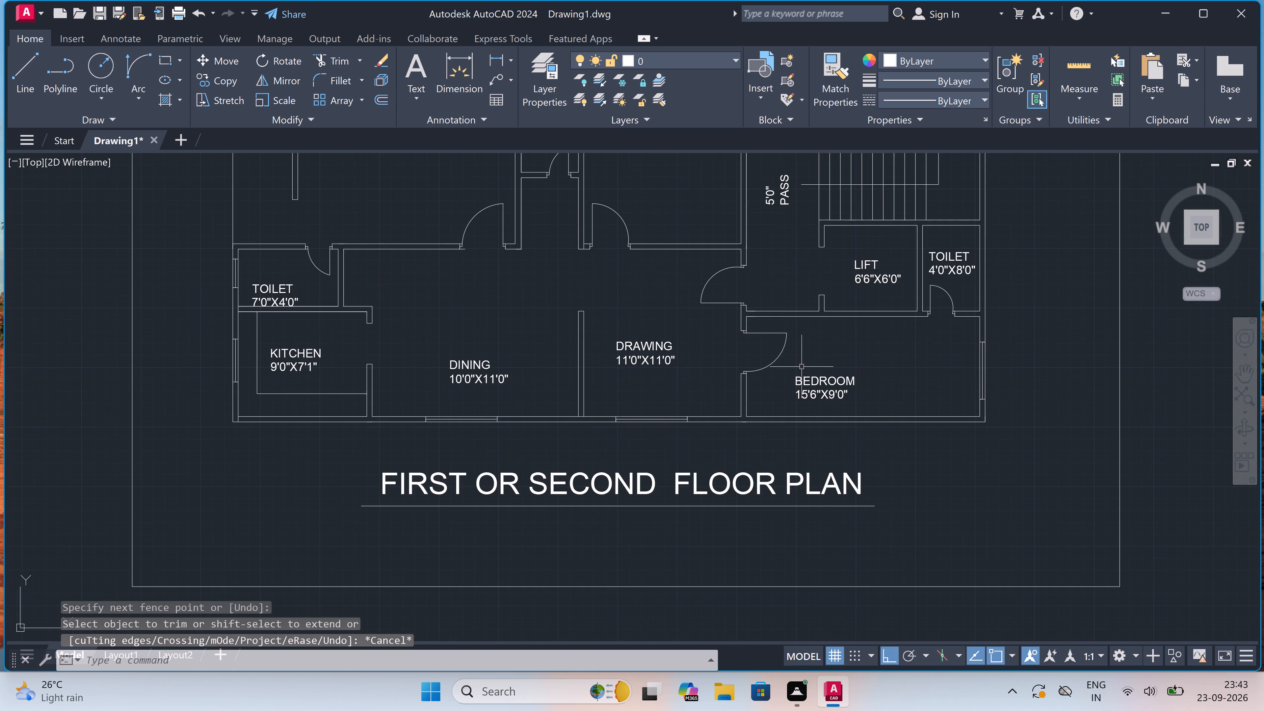
scroll(799, 364, down, 2)
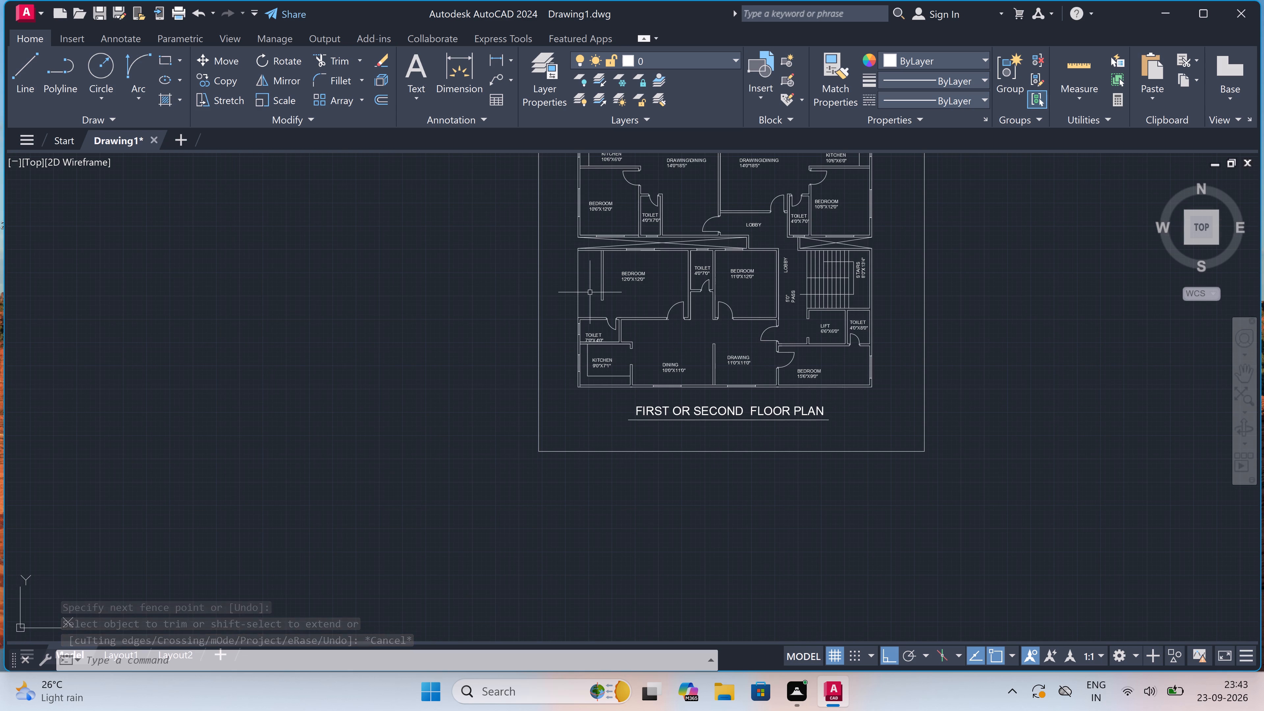
scroll(521, 272, up, 2)
scroll(600, 258, up, 2)
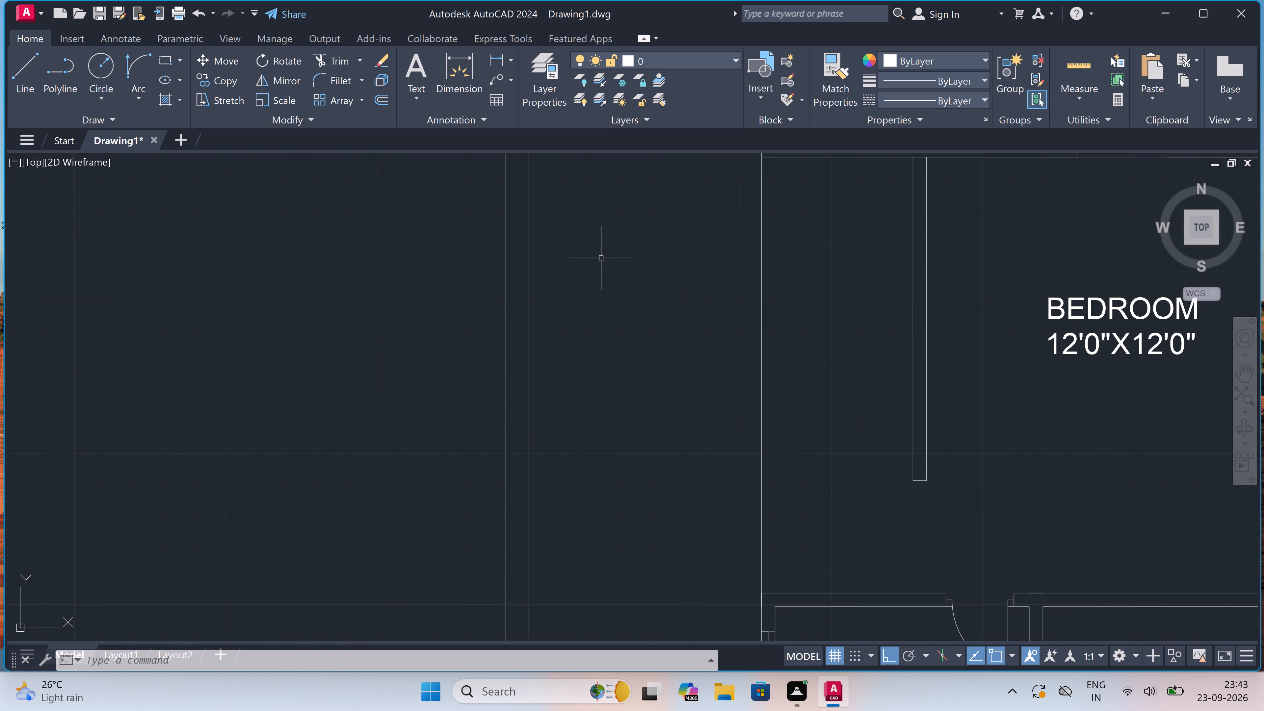
text(MT)
key(space)
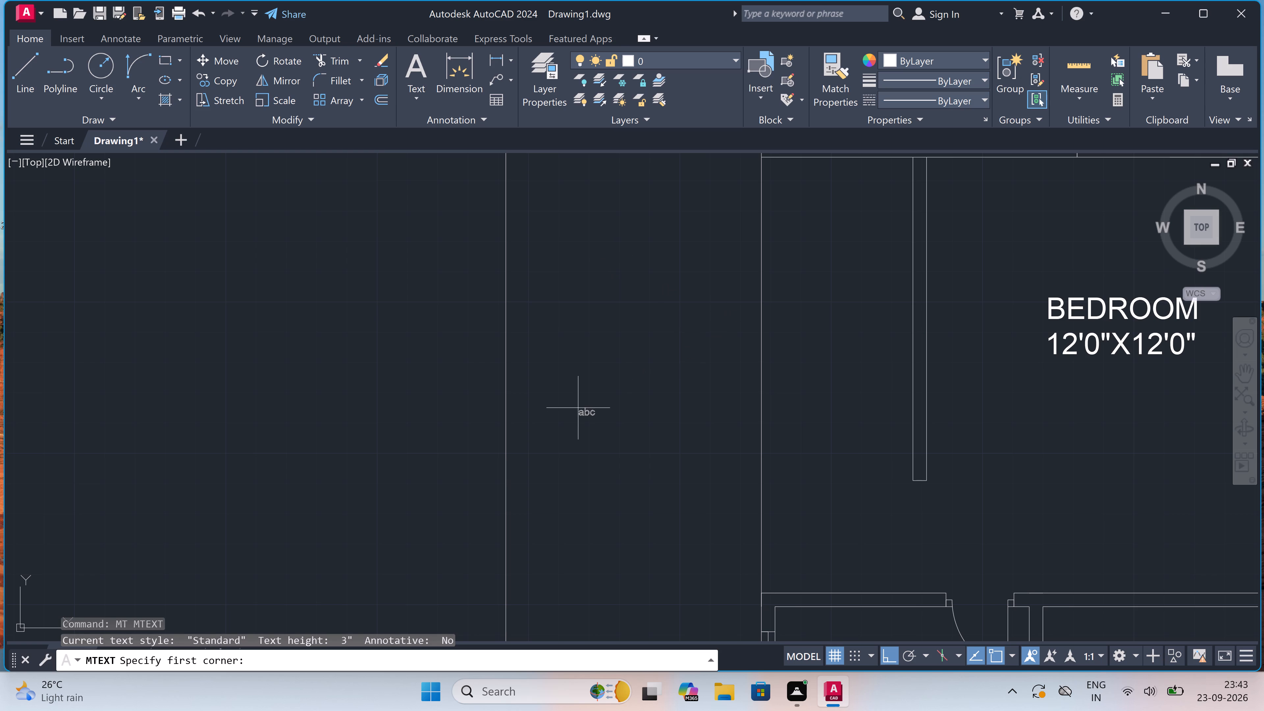
drag(581, 415, 607, 415)
click(919, 441)
text(VERANDHA)
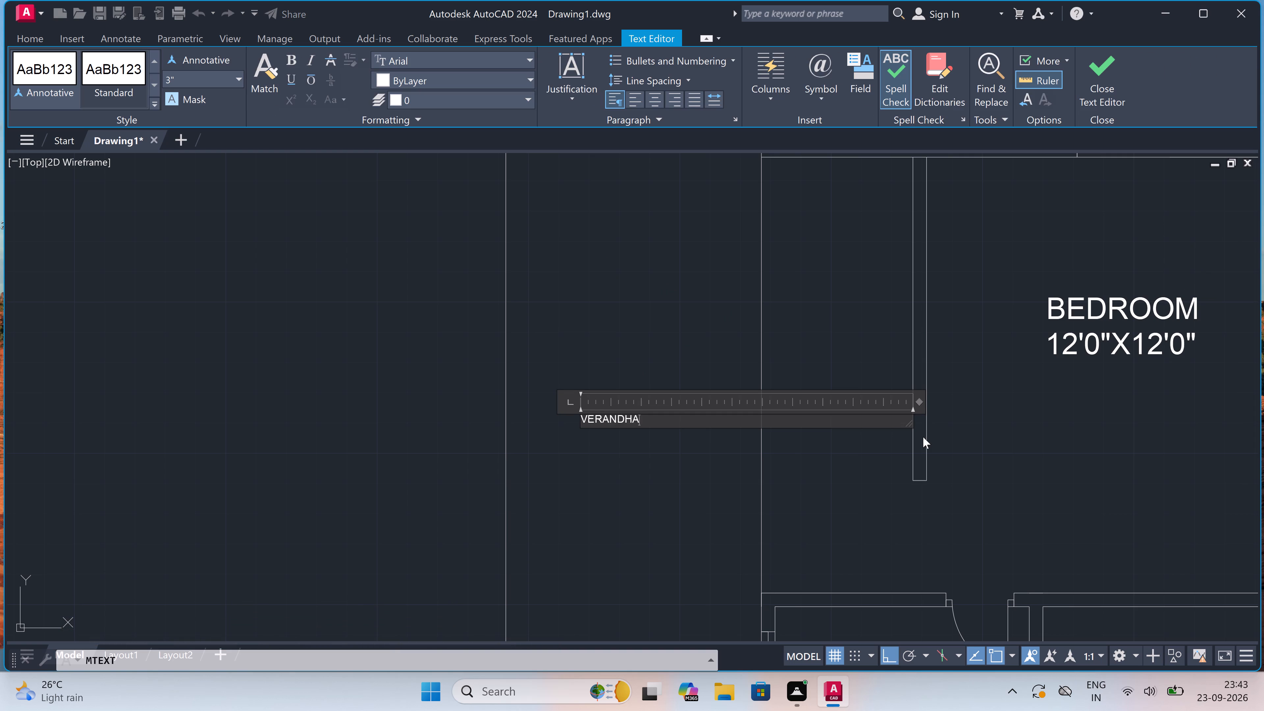
click(639, 475)
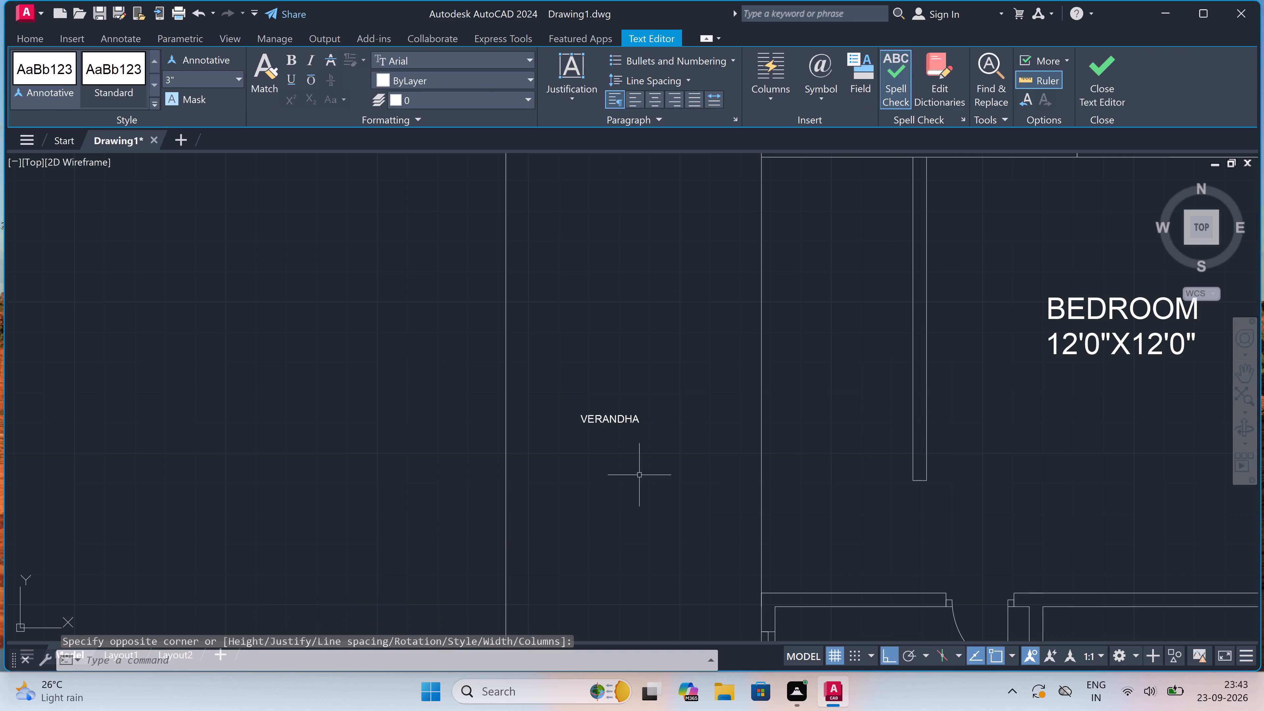
Rotate the VERANDHA label 90° counterclockwise.
click(624, 413)
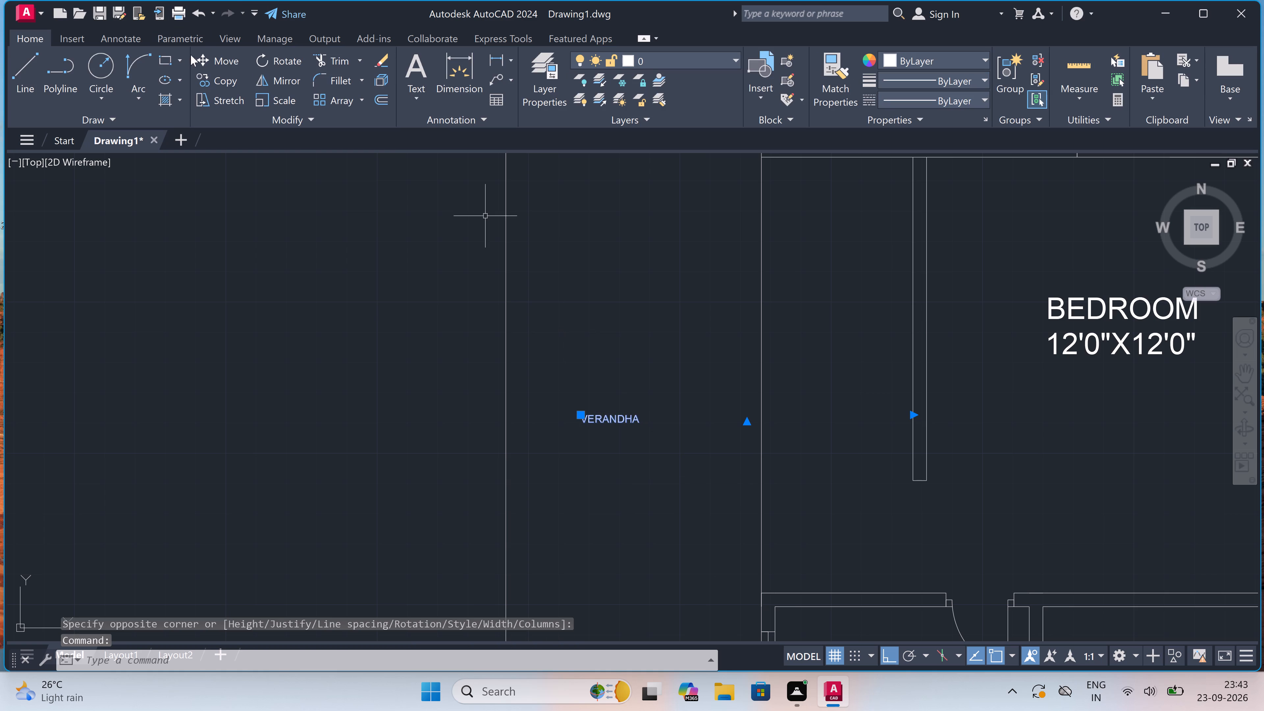
click(266, 60)
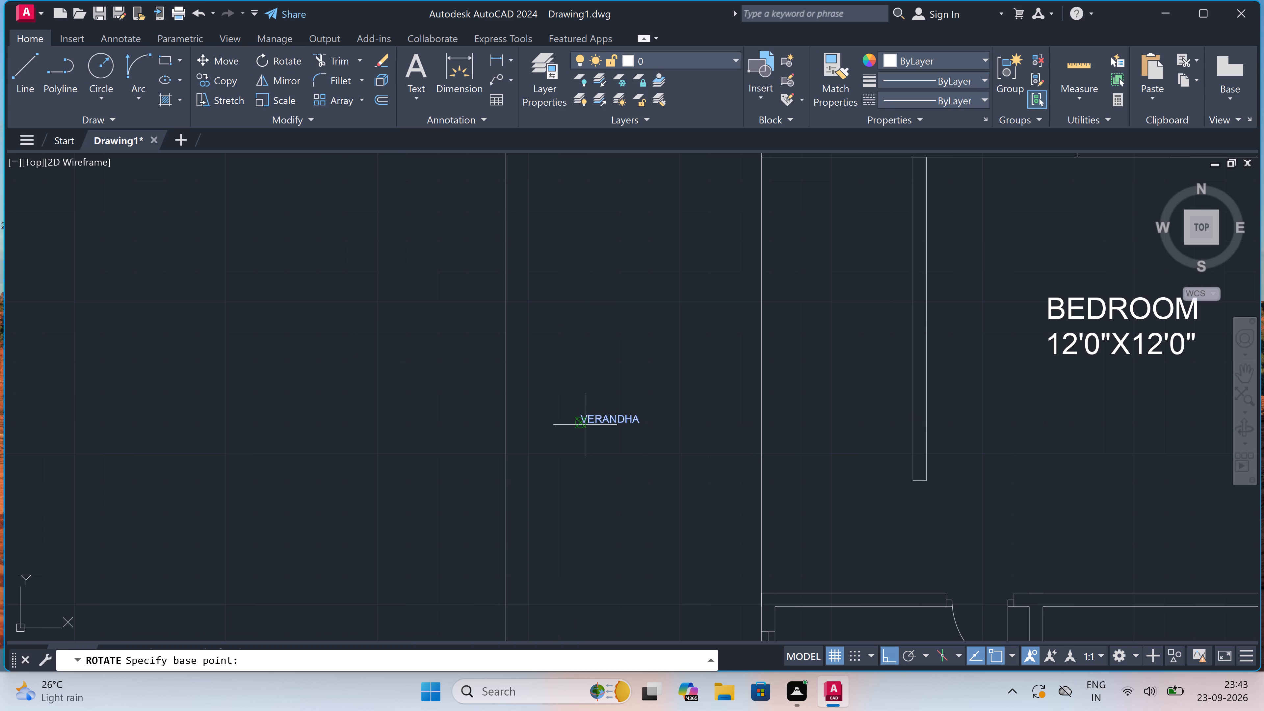
click(622, 424)
click(589, 302)
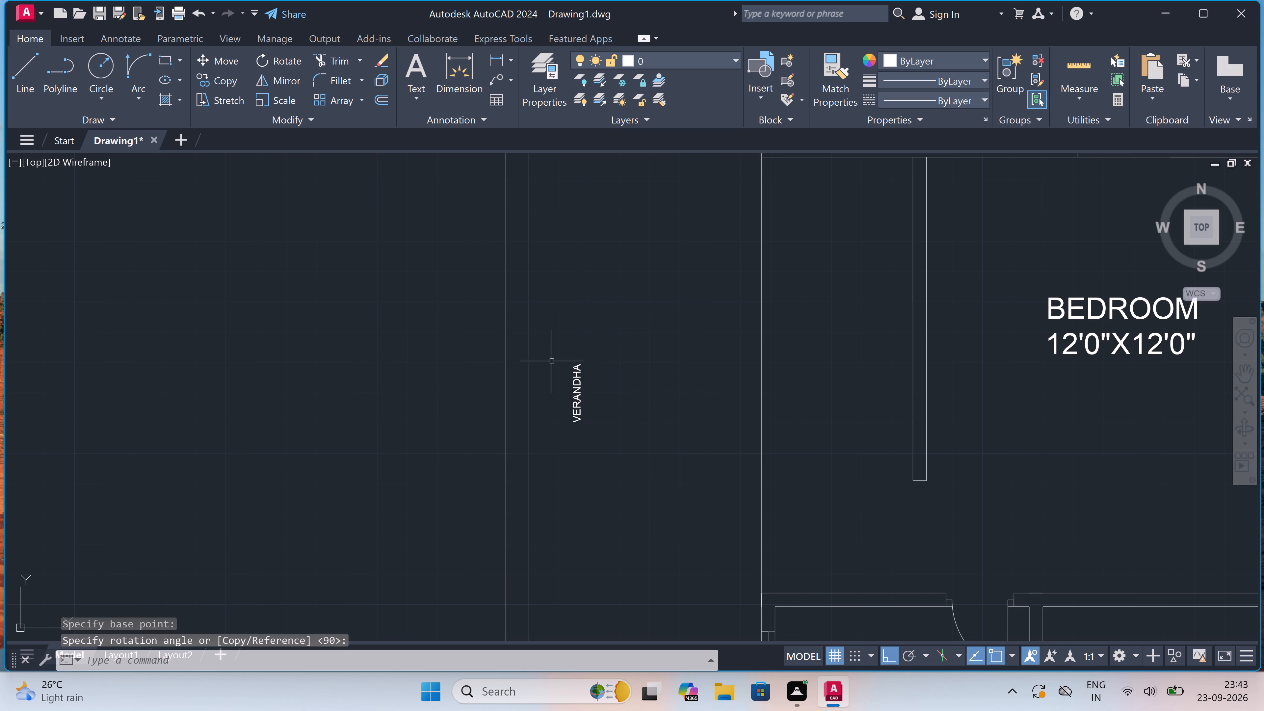
Move the VERANDHA label, with Ortho off, into the narrow strip between the west outer wall and the bedroom partition.
click(581, 391)
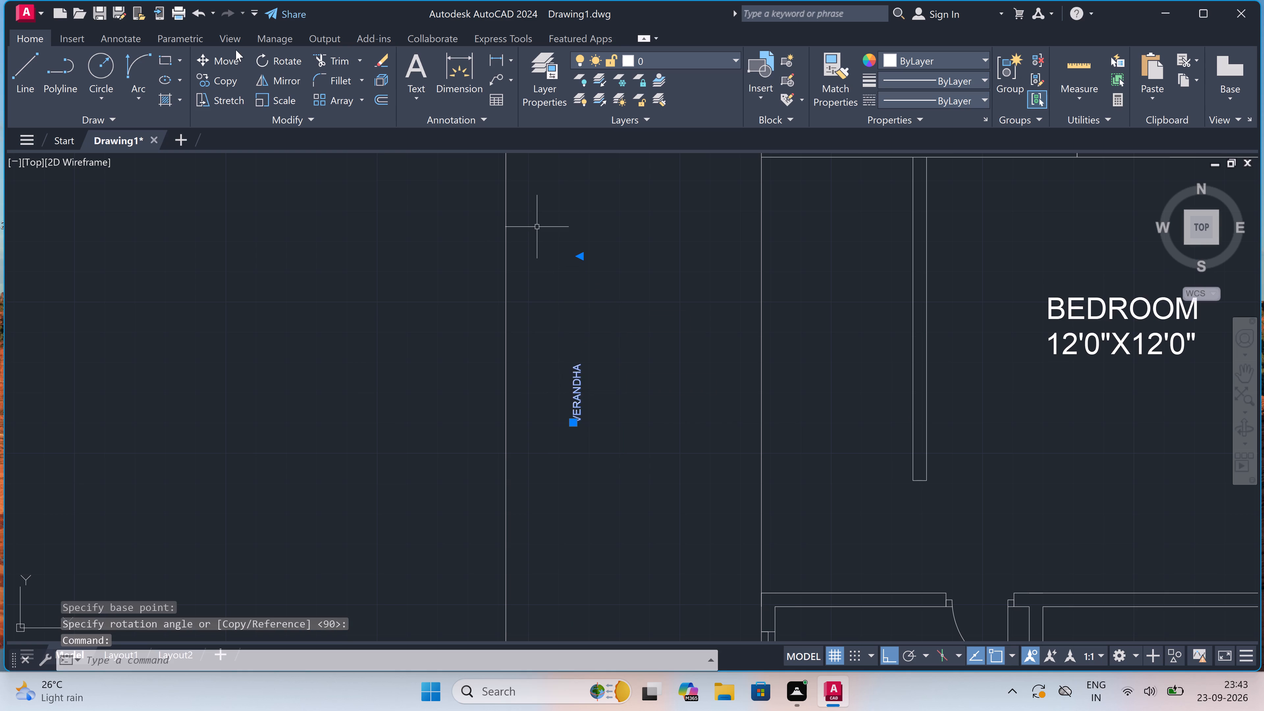
click(222, 61)
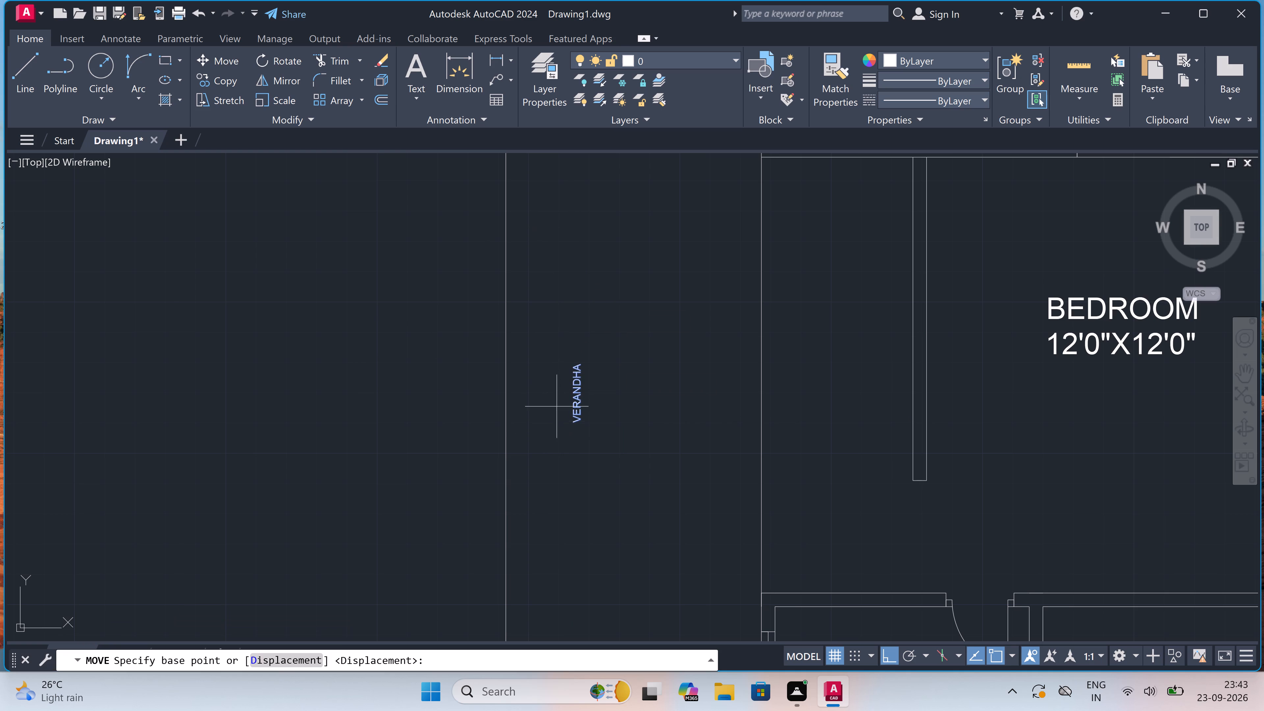
click(571, 397)
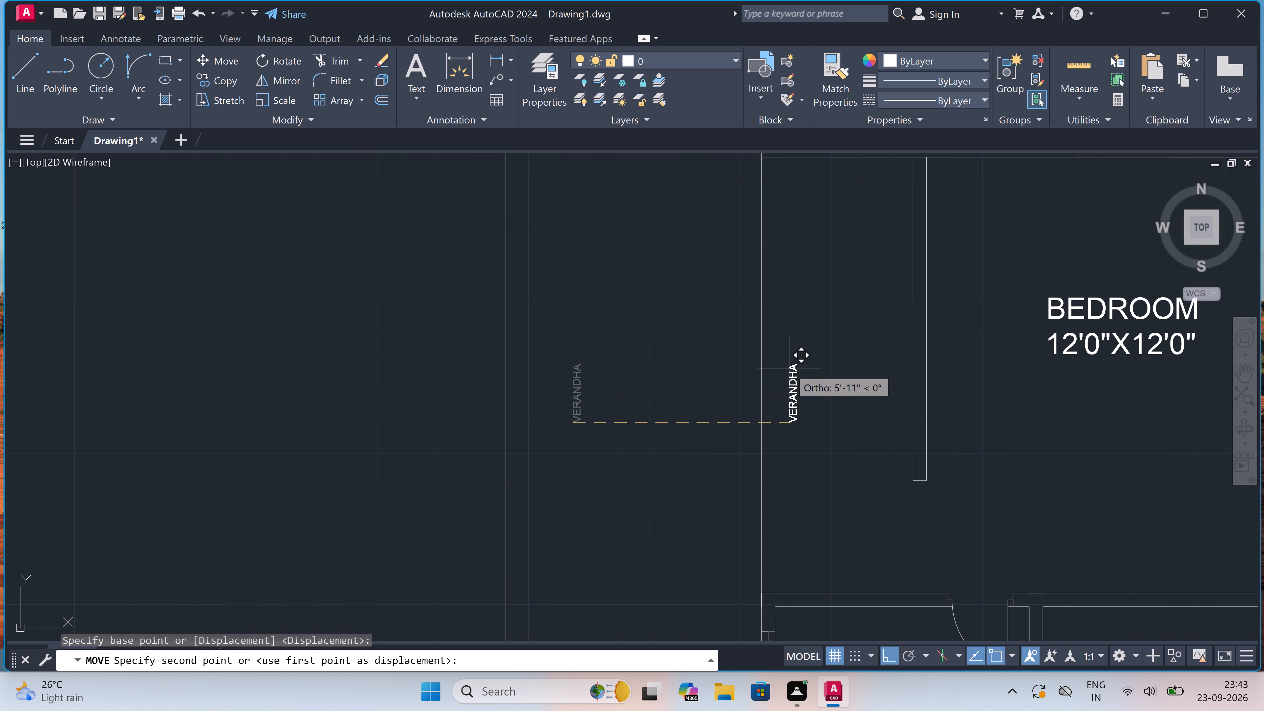
key(F8)
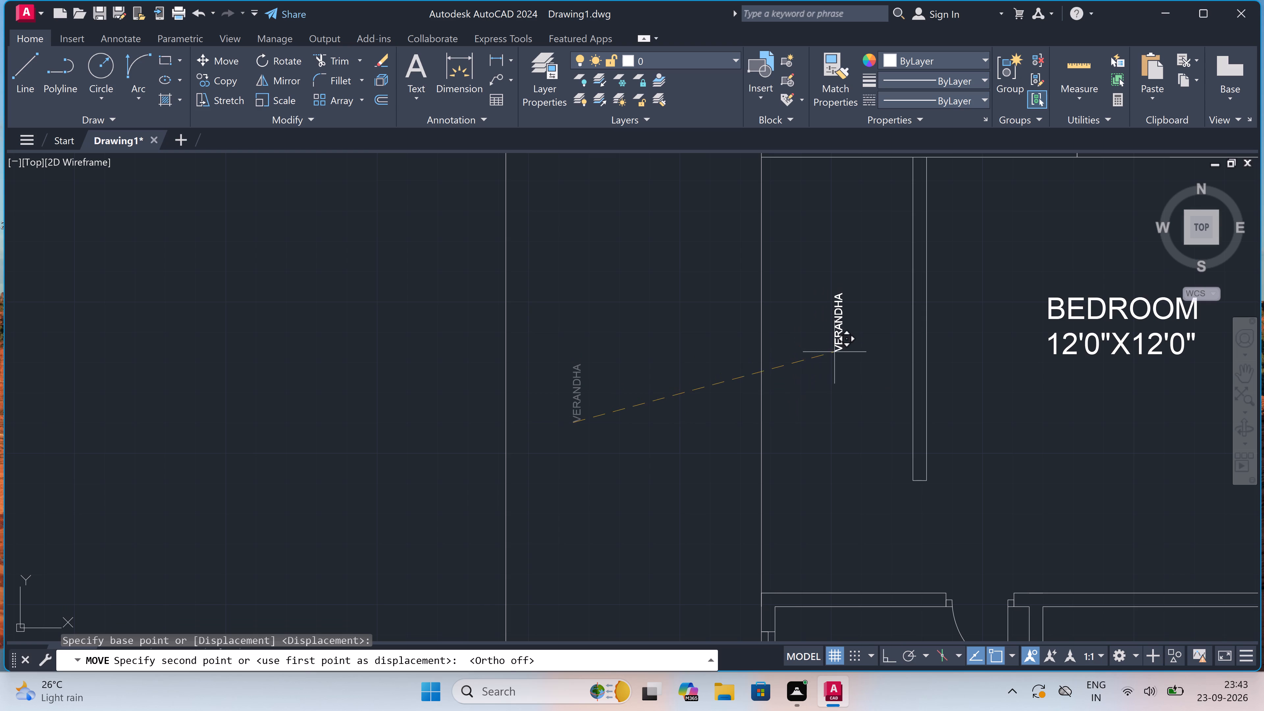
click(835, 363)
Set the VERANDHA label's text height to 7".
click(848, 334)
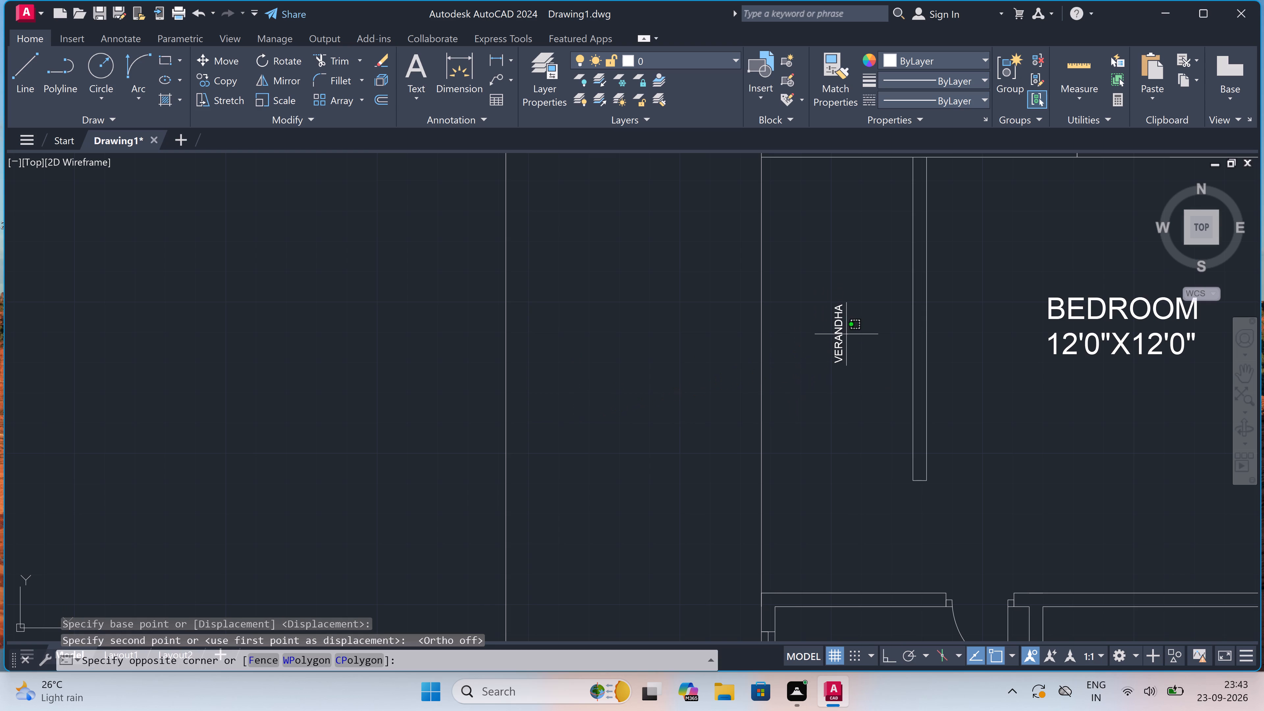
click(819, 344)
right_drag(469, 251, 469, 258)
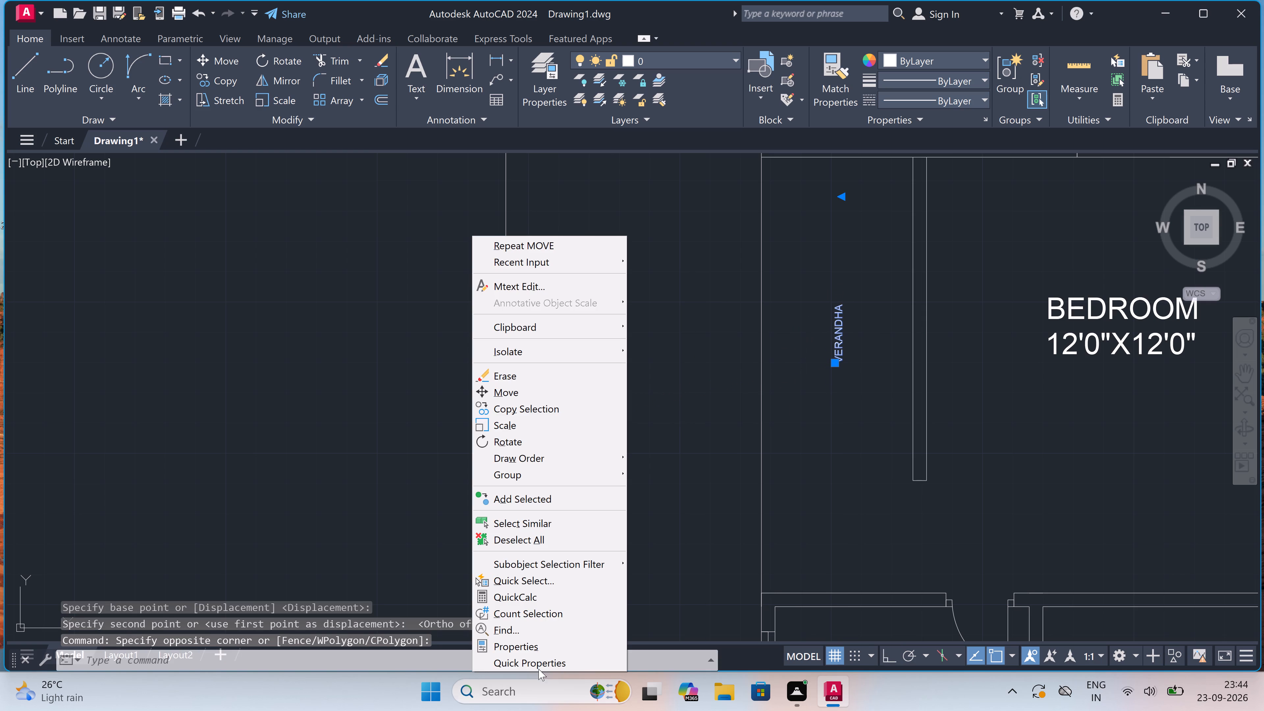
click(540, 651)
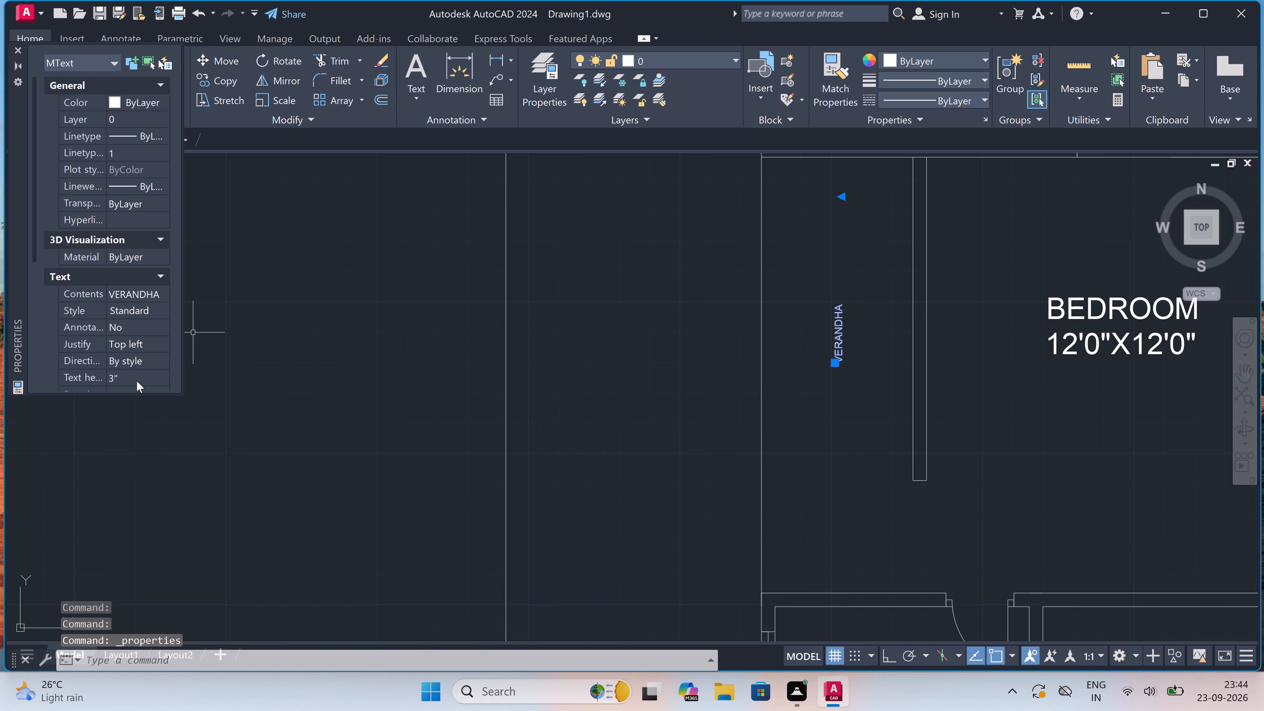
click(142, 376)
key(BackSpace)
text(7")
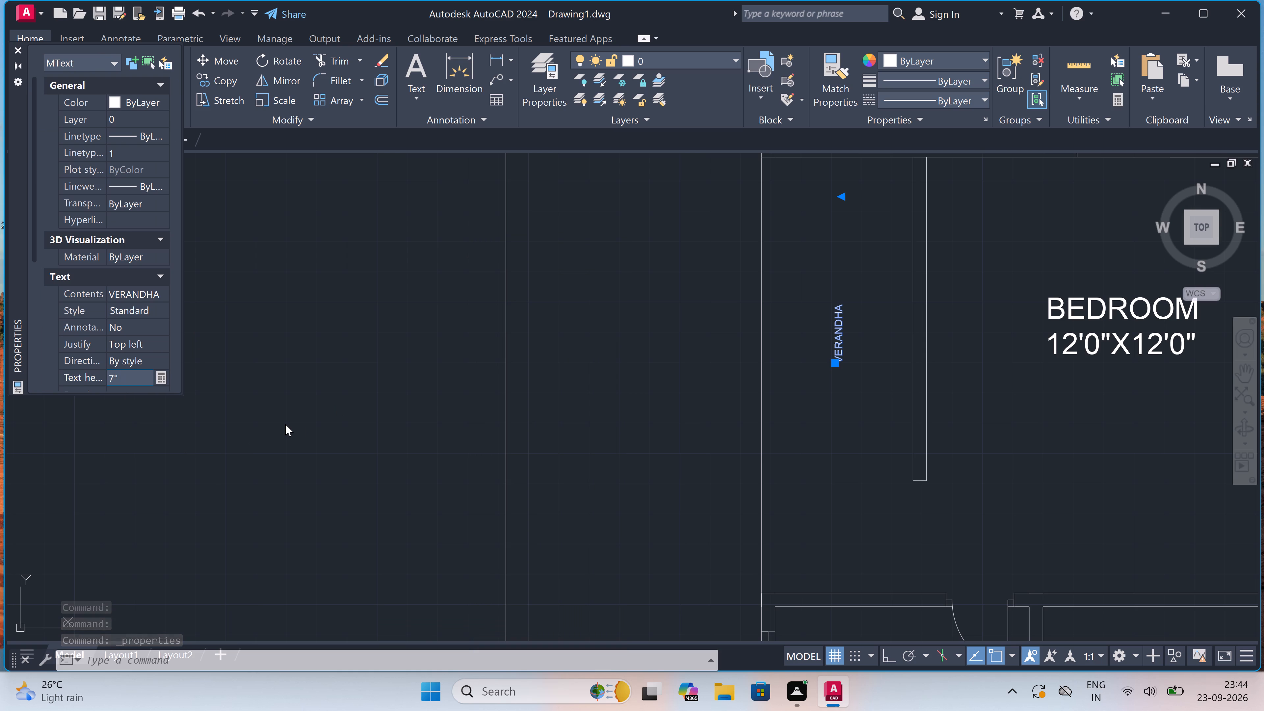
click(285, 424)
key(Escape)
Look over the whole floor plan to check its walls, openings and labels.
scroll(523, 417, down, 2)
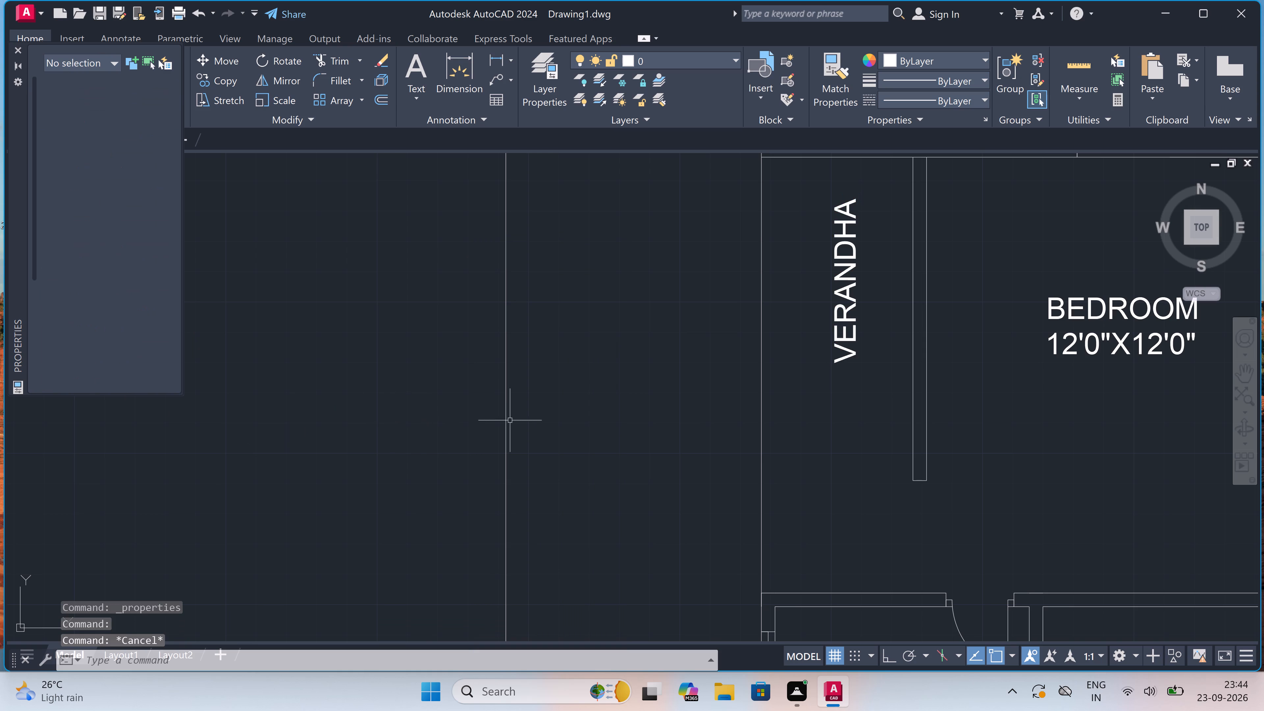
scroll(523, 417, down, 5)
scroll(507, 475, up, 2)
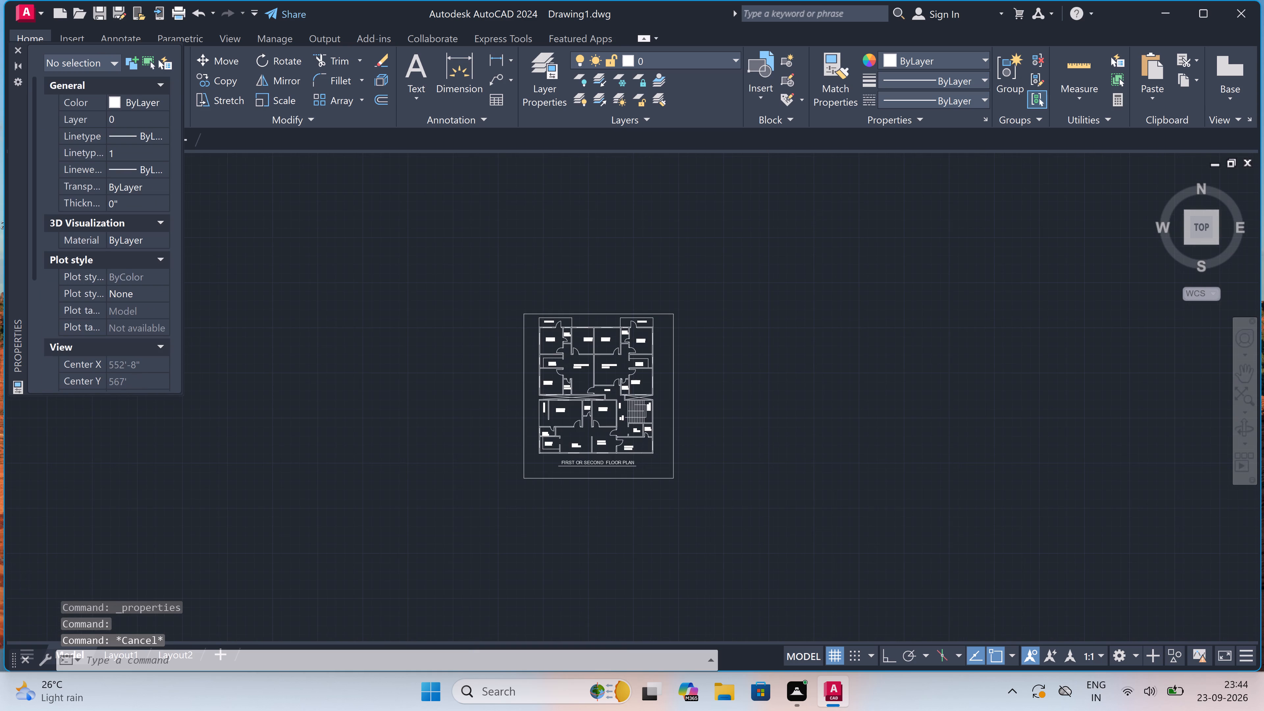
scroll(555, 337, down, 2)
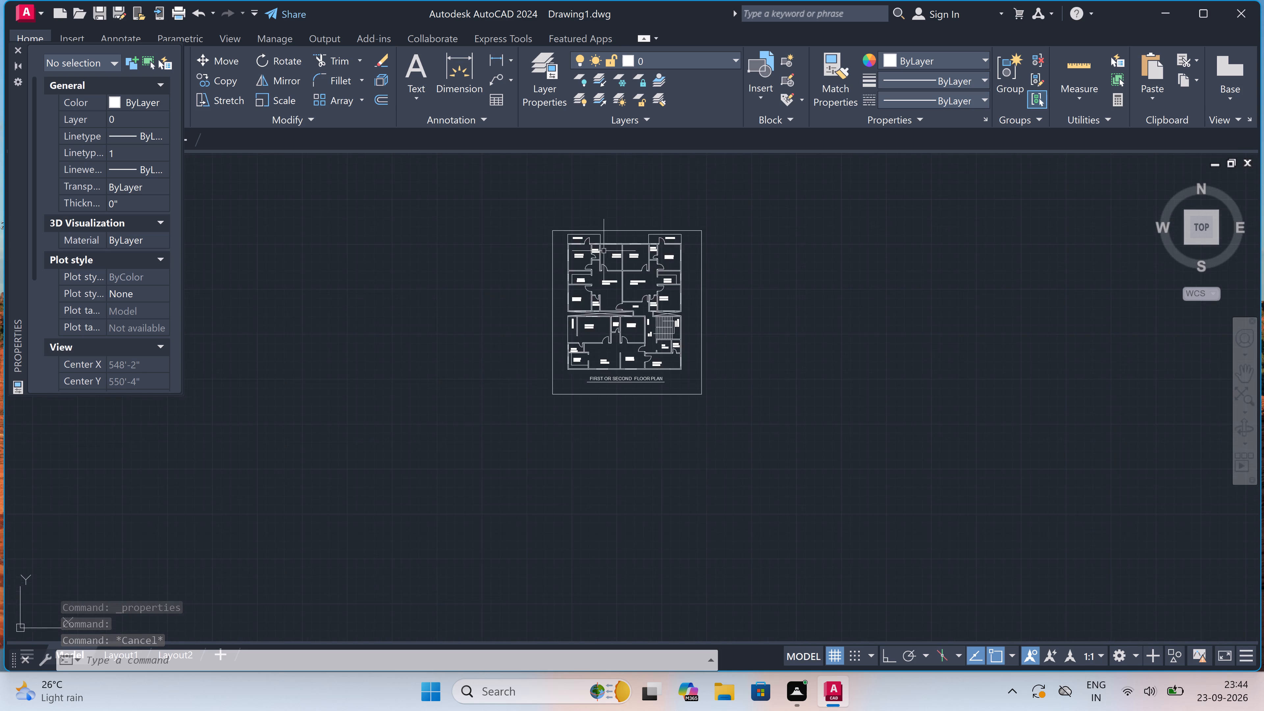
scroll(604, 233, up, 3)
scroll(604, 233, down, 2)
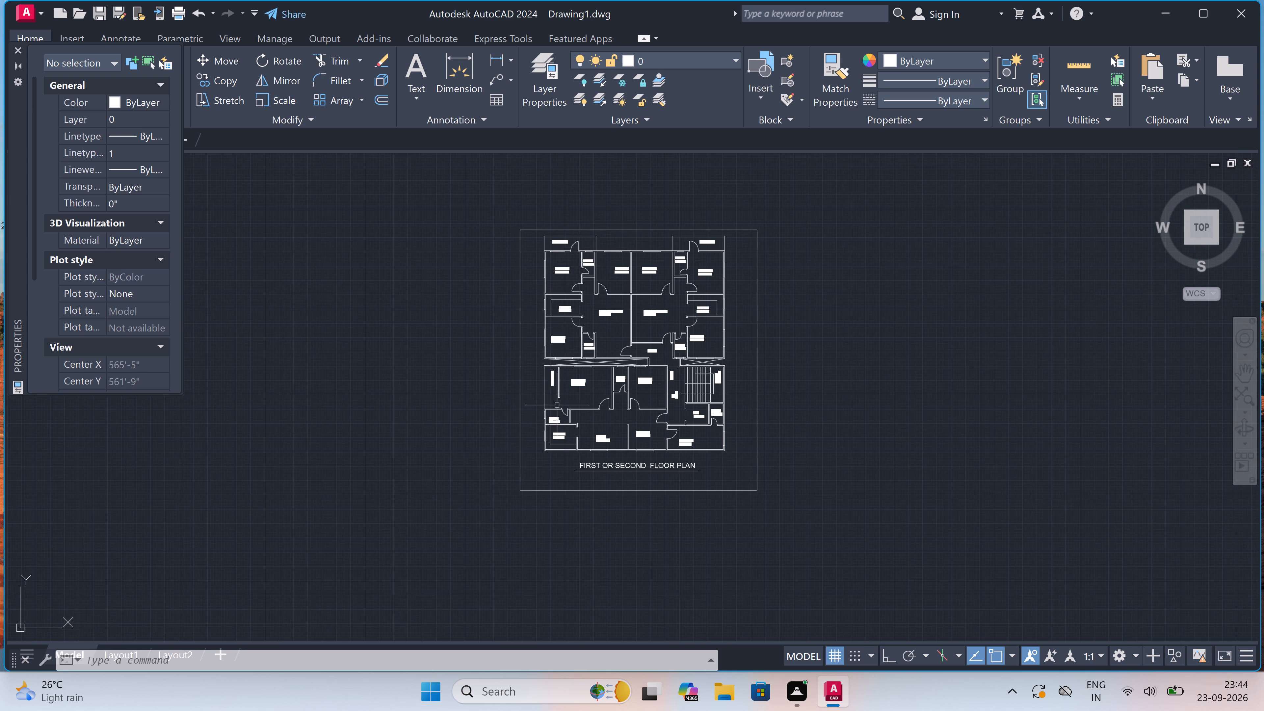
Continue the verandah partition from its open south end down to the toilet's north wall, 4.5" wide, and back up to its east corner.
scroll(556, 409, up, 5)
scroll(563, 372, up, 1)
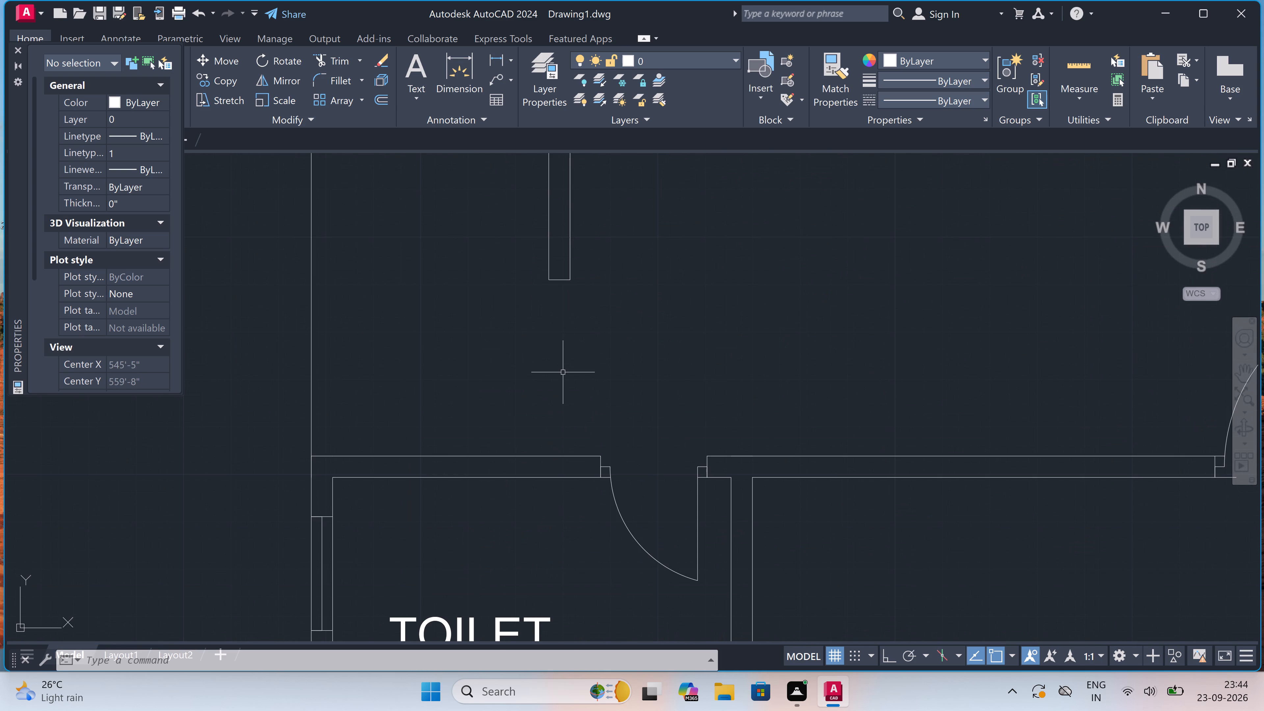
text(L)
key(space)
scroll(560, 380, up, 1)
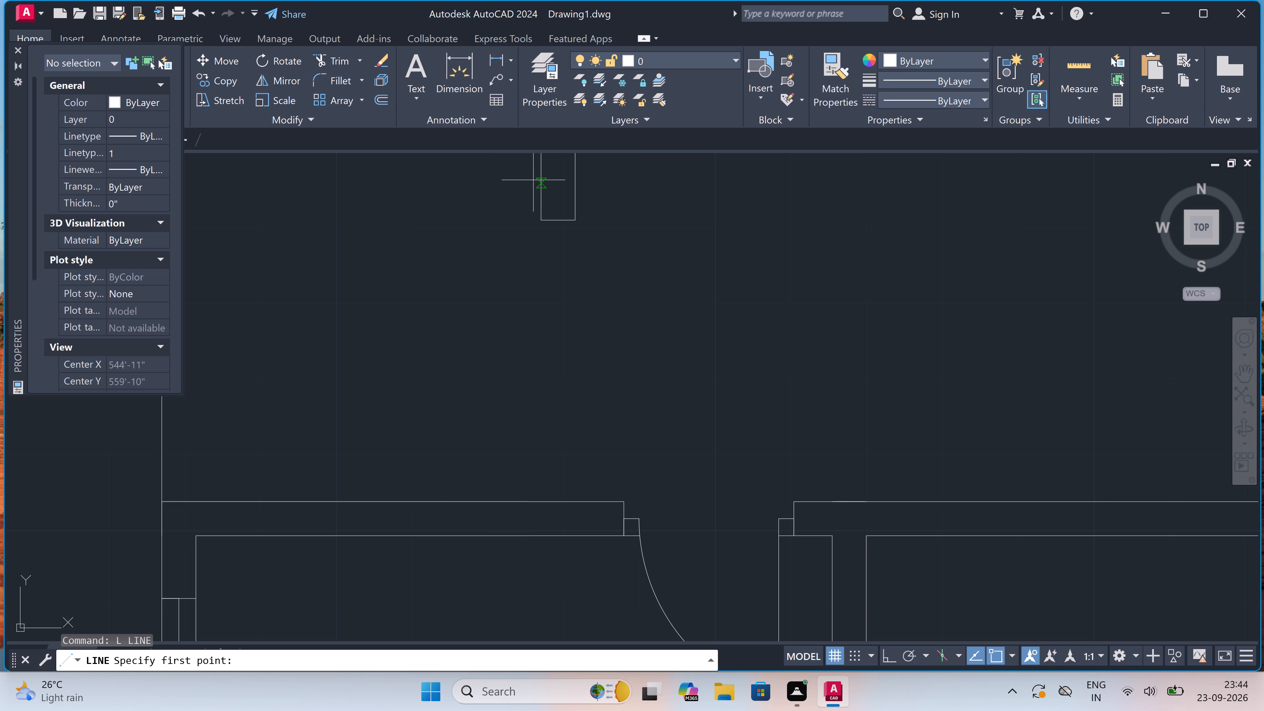
click(543, 216)
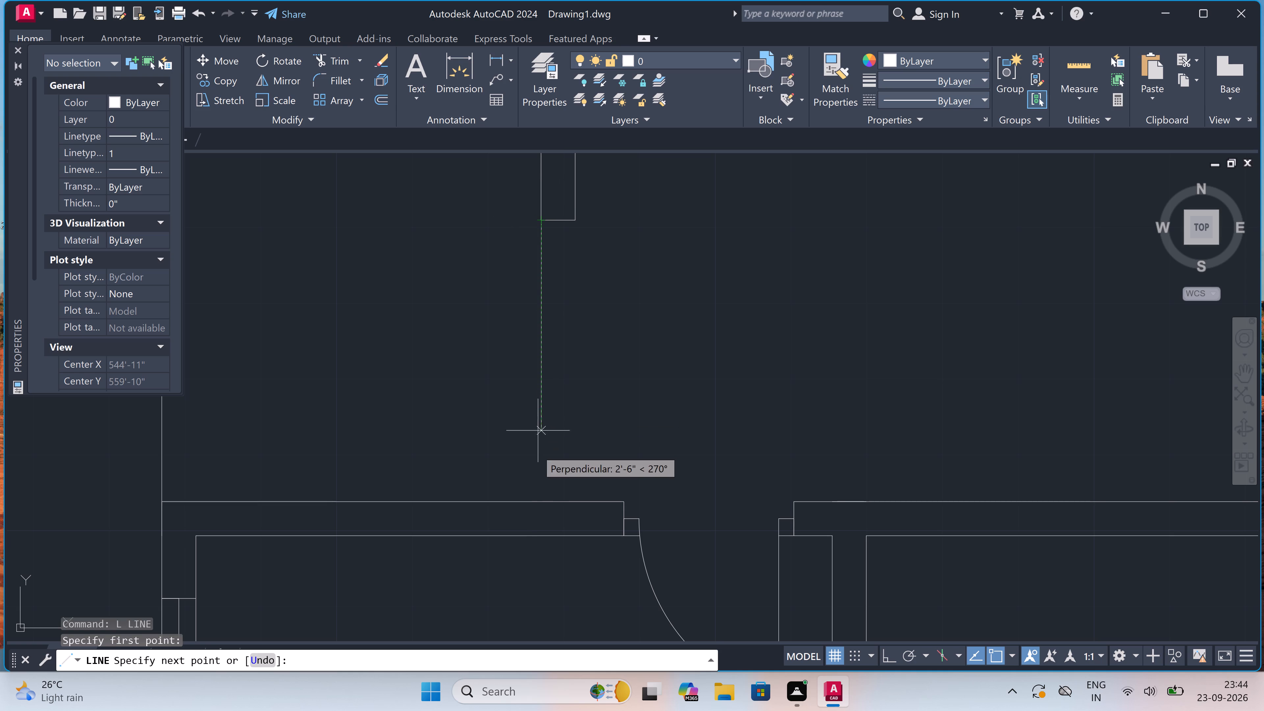
click(537, 501)
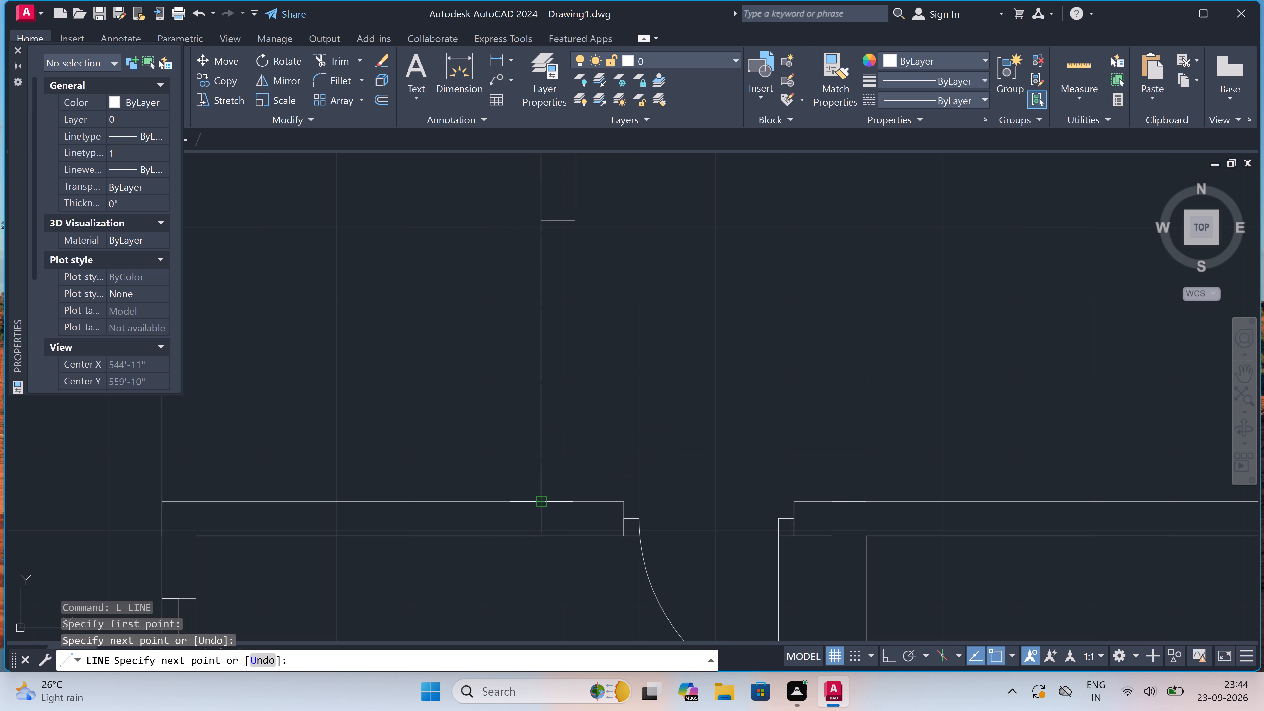
text(4.5")
key(space)
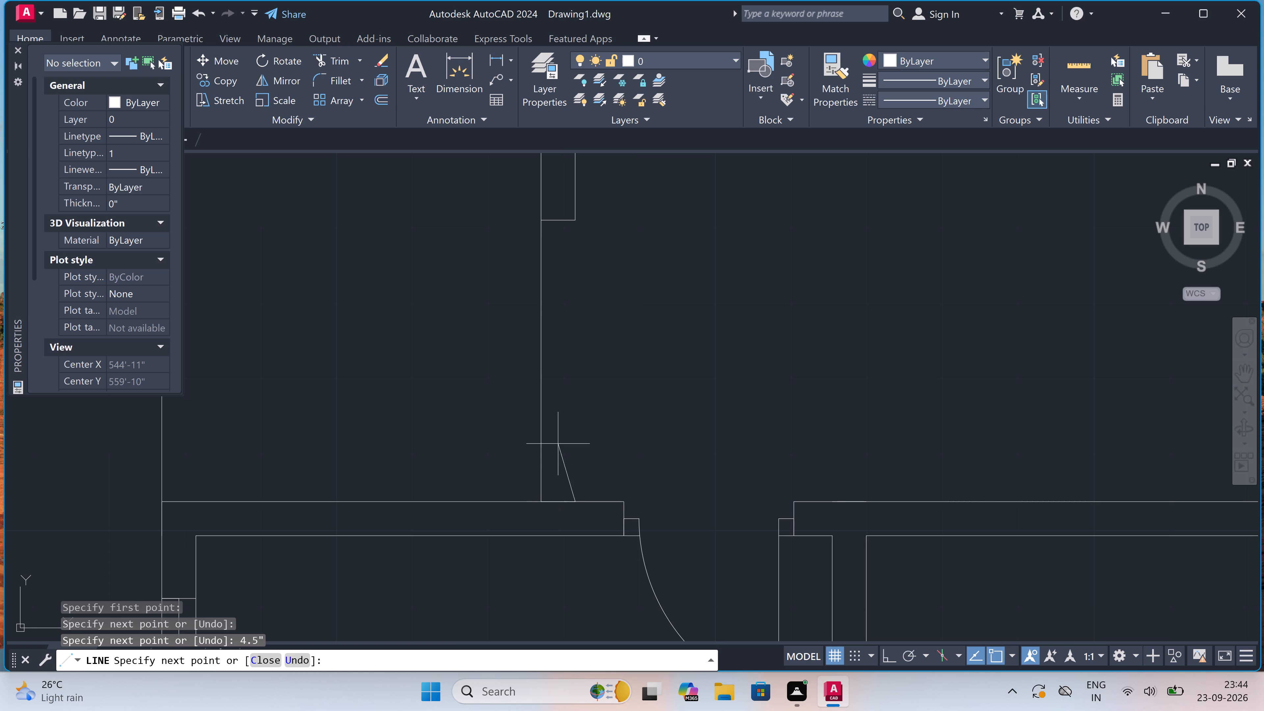
key(F8)
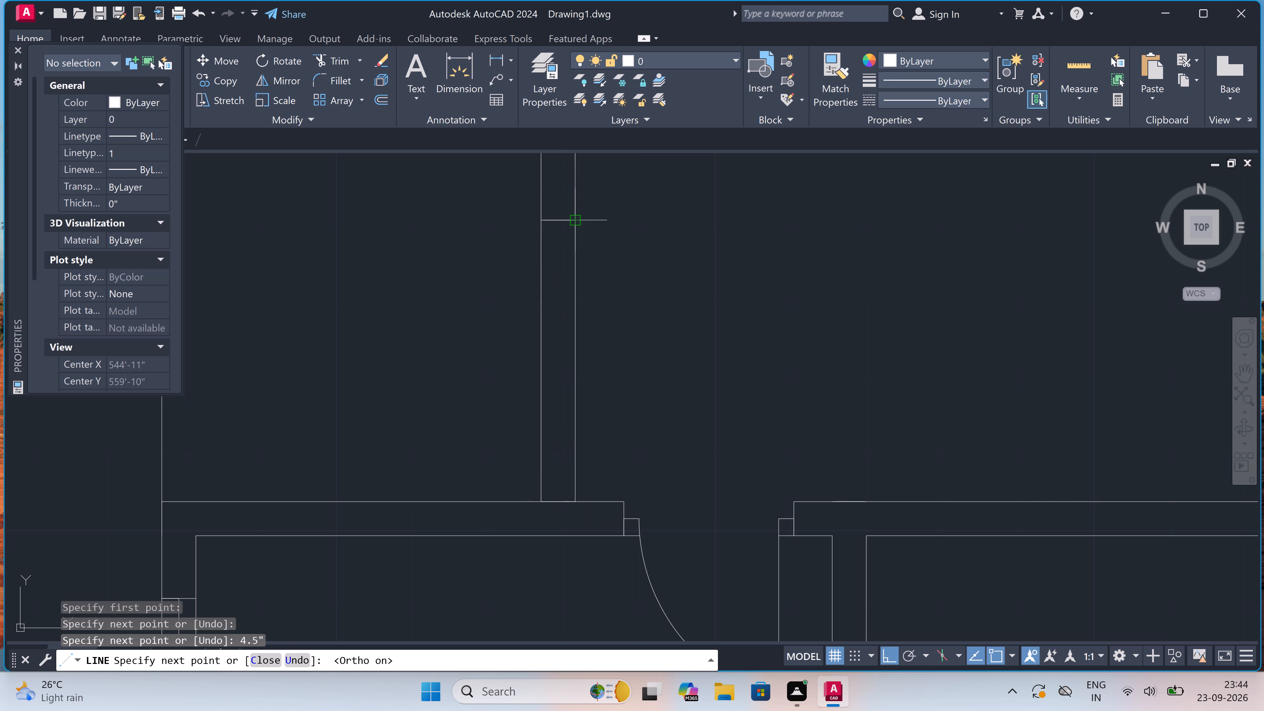
click(577, 218)
key(Escape)
Draw the south jamb across the verandha partition near the toilet, with a 2" stop from its midpoint and a 2' door leaf running west.
key(space)
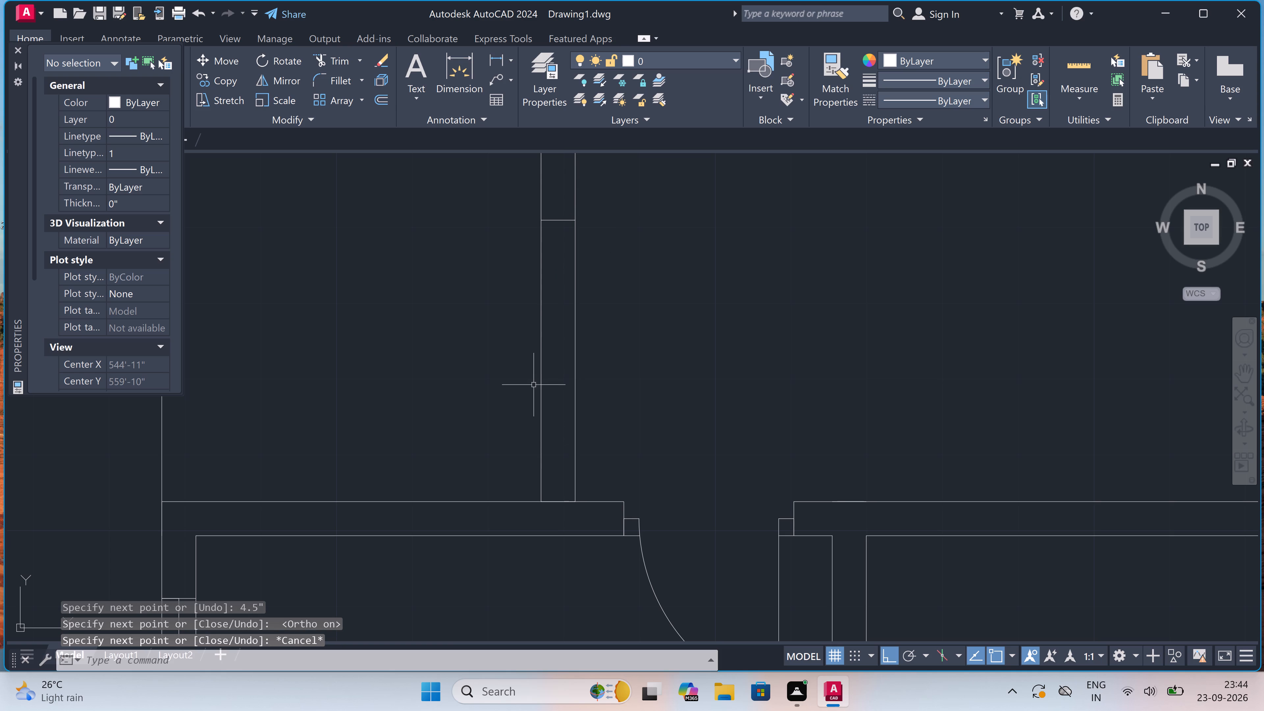
click(540, 459)
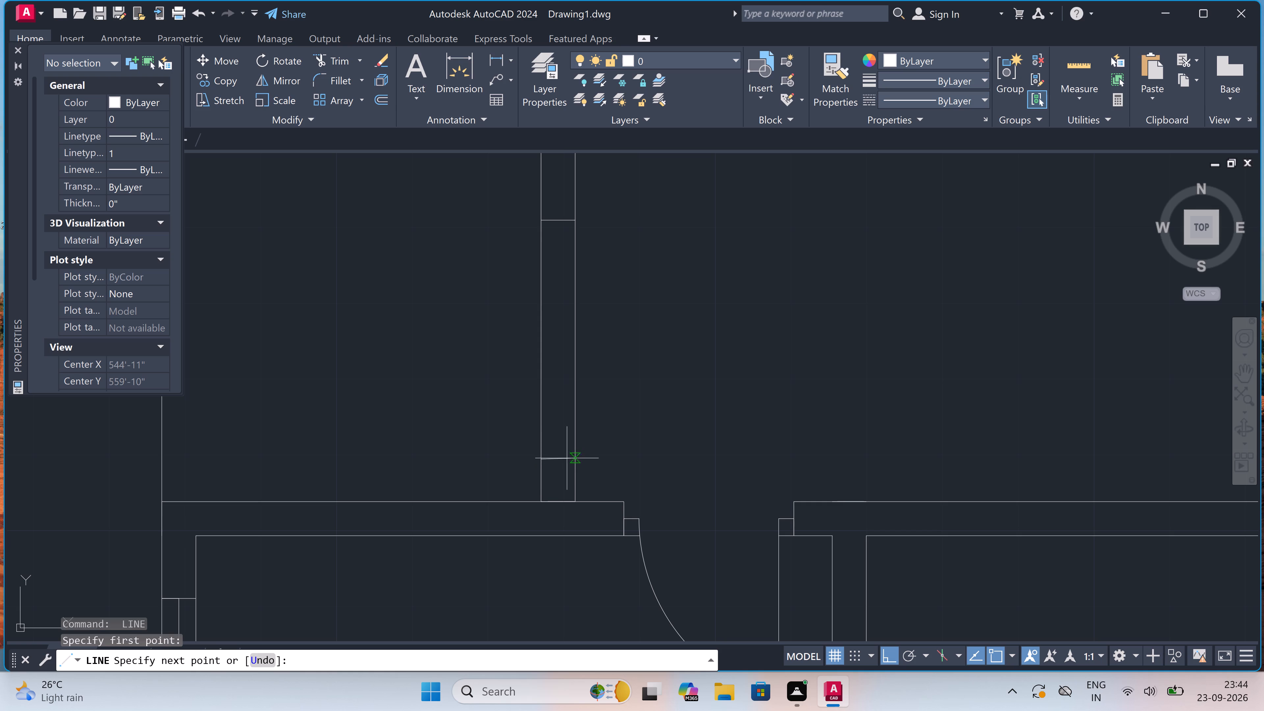
click(573, 459)
click(562, 454)
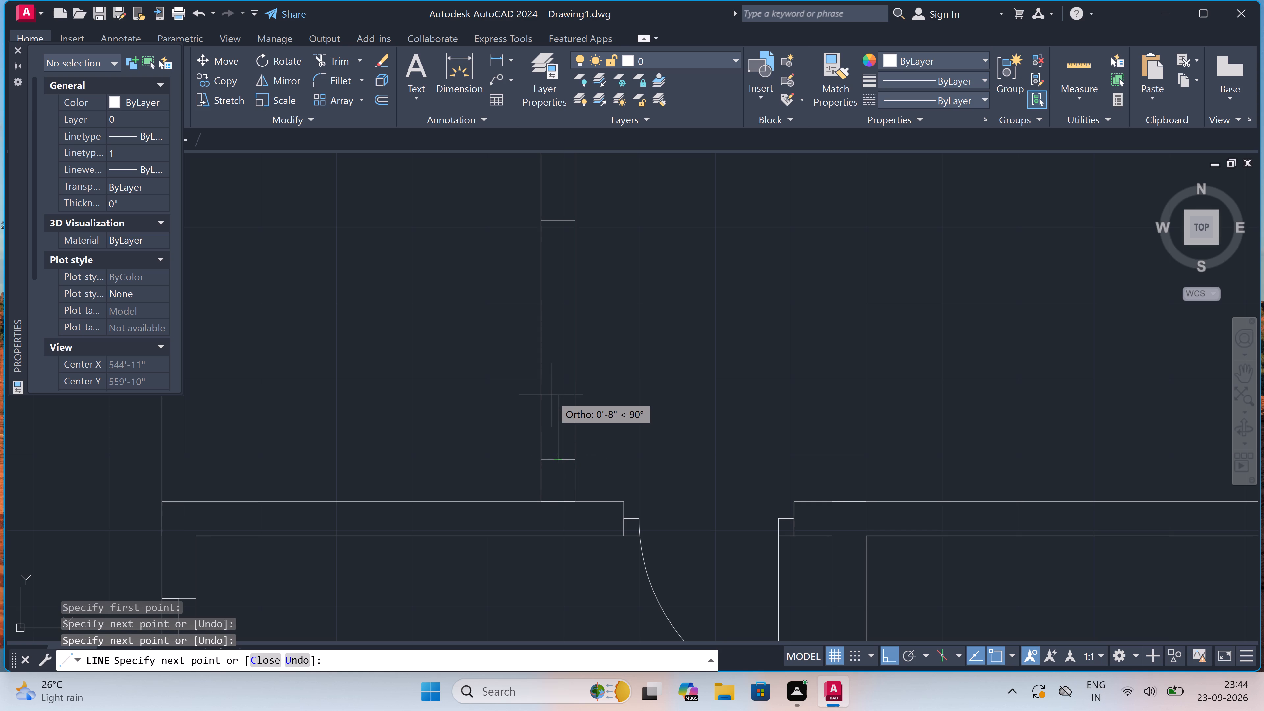
text(2")
key(space)
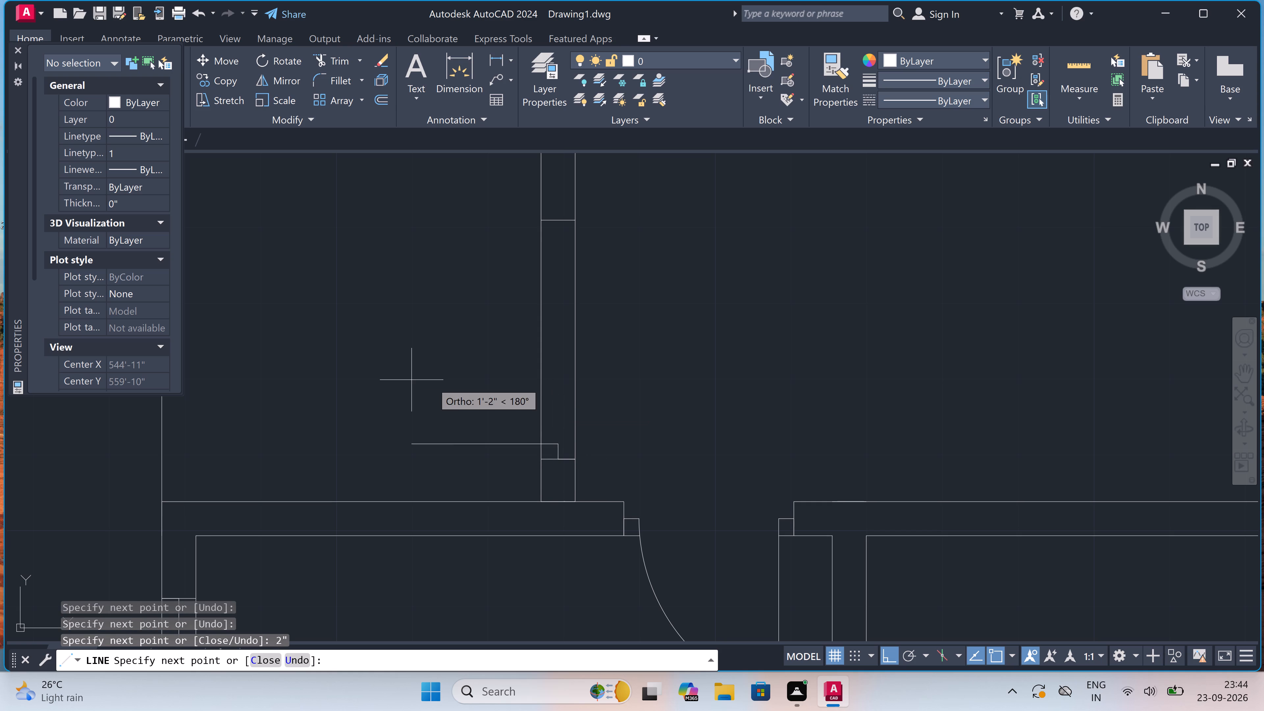
key(2)
text(')
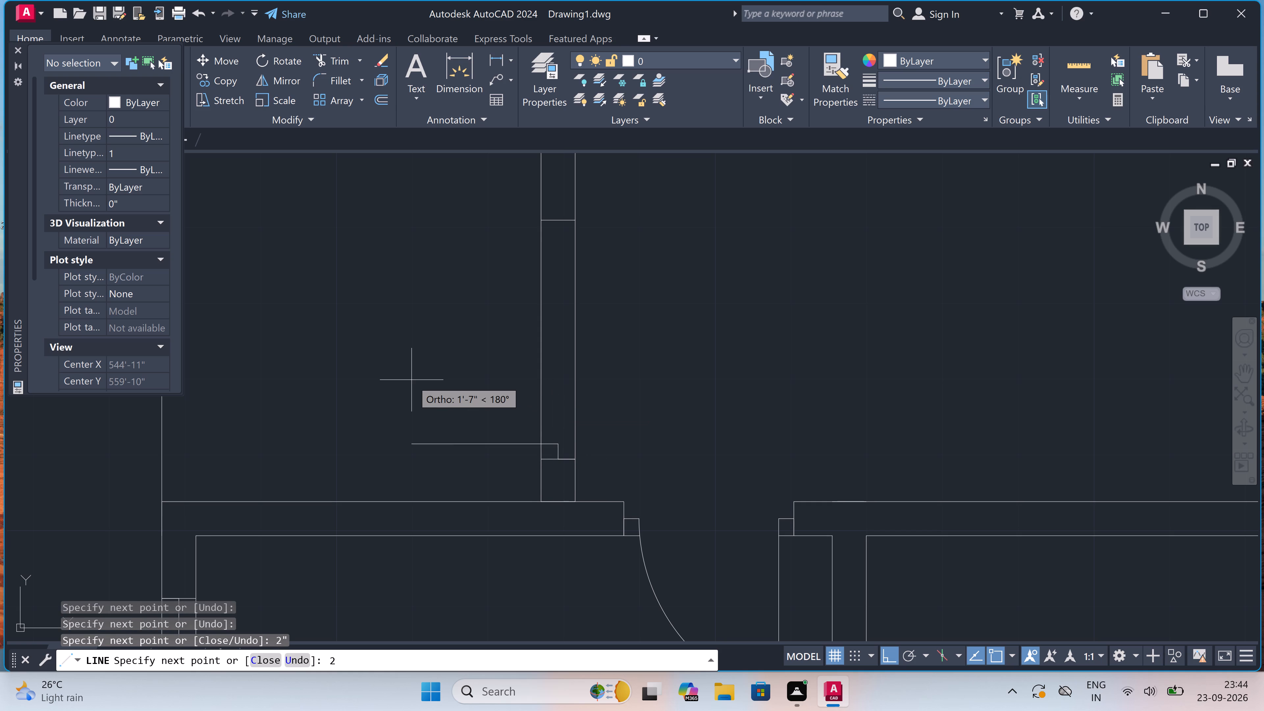
key(space)
key(Escape)
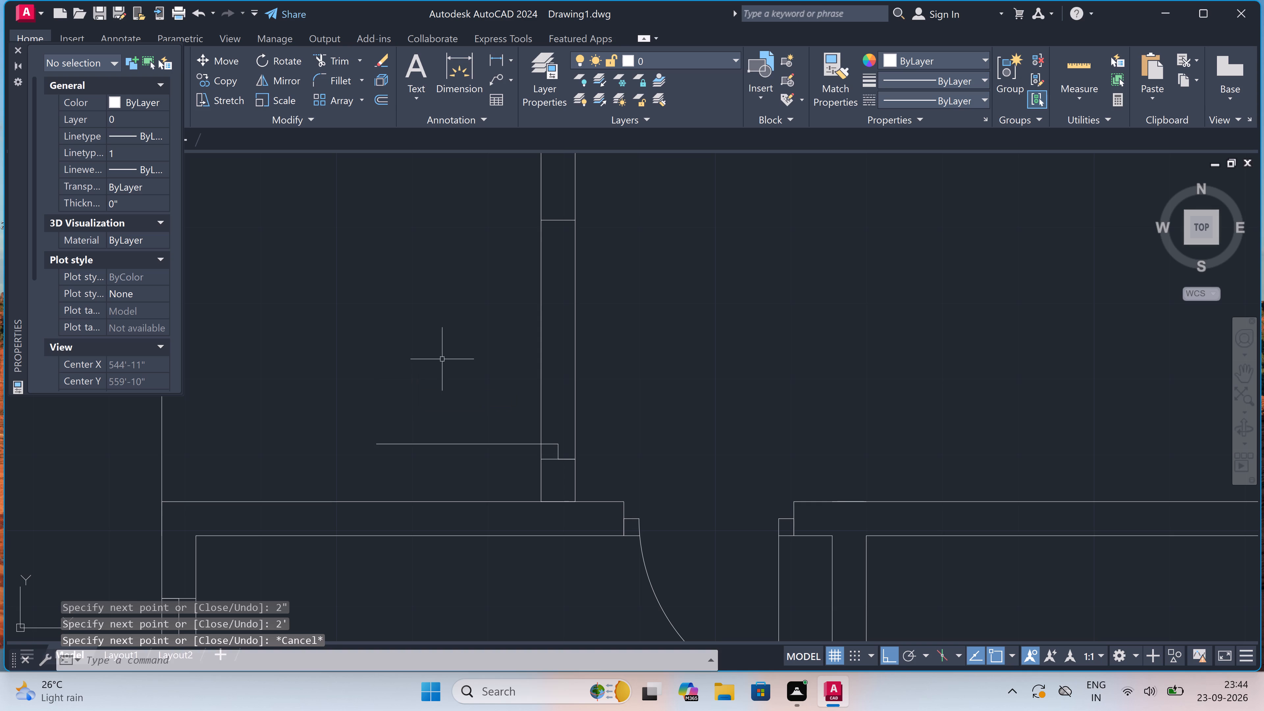
Draw the north jamb line across the verandha partition, with a 2" stop running south from its midpoint.
key(space)
double_click(538, 275)
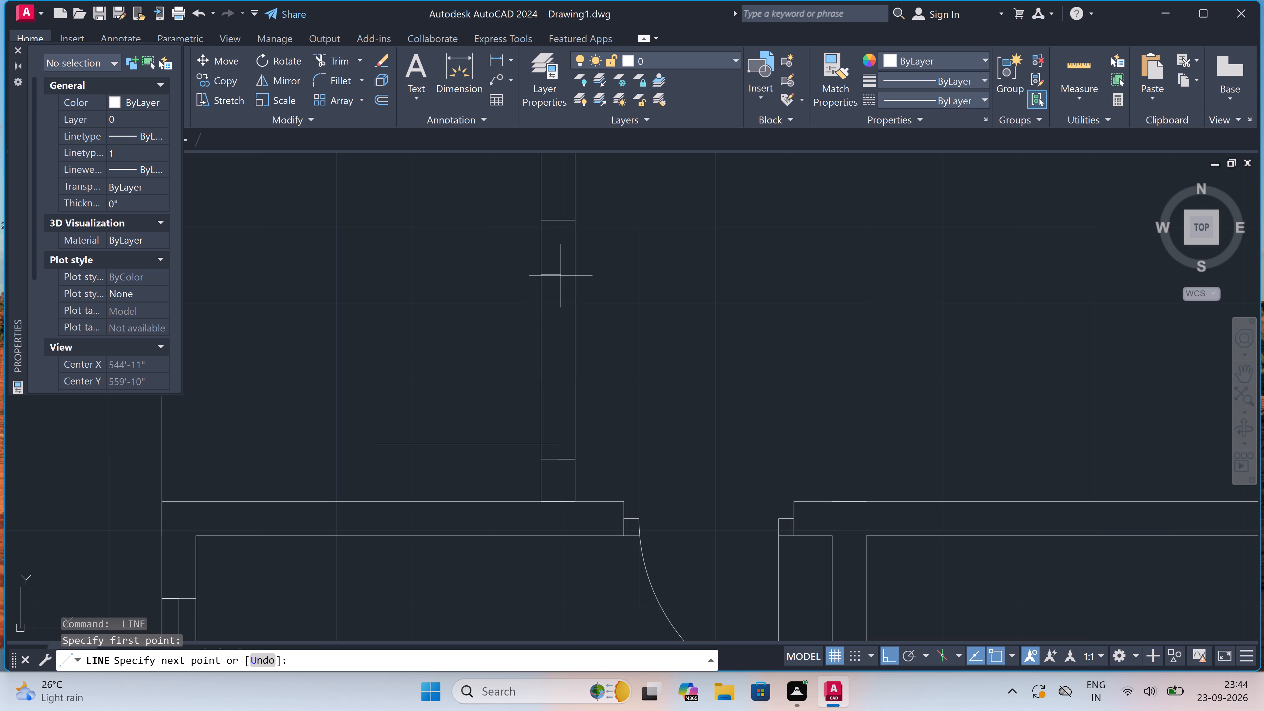
click(570, 278)
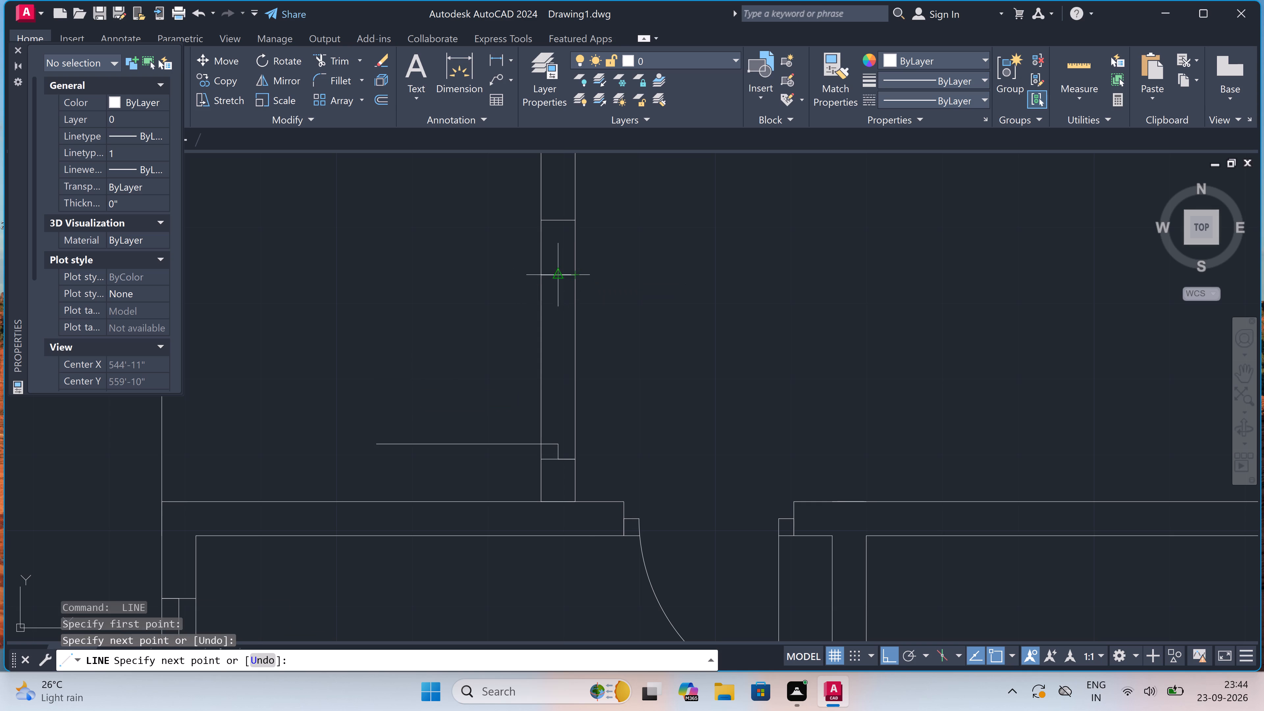
click(562, 278)
text(2")
key(space)
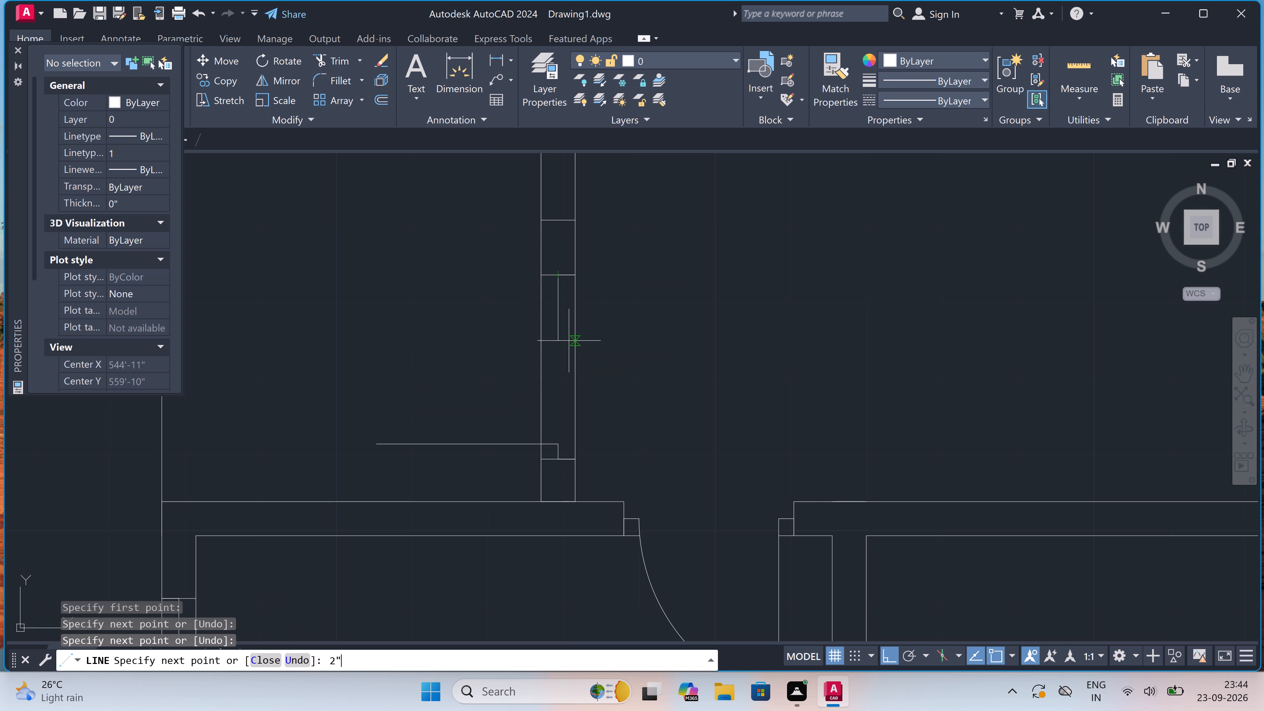
key(Escape)
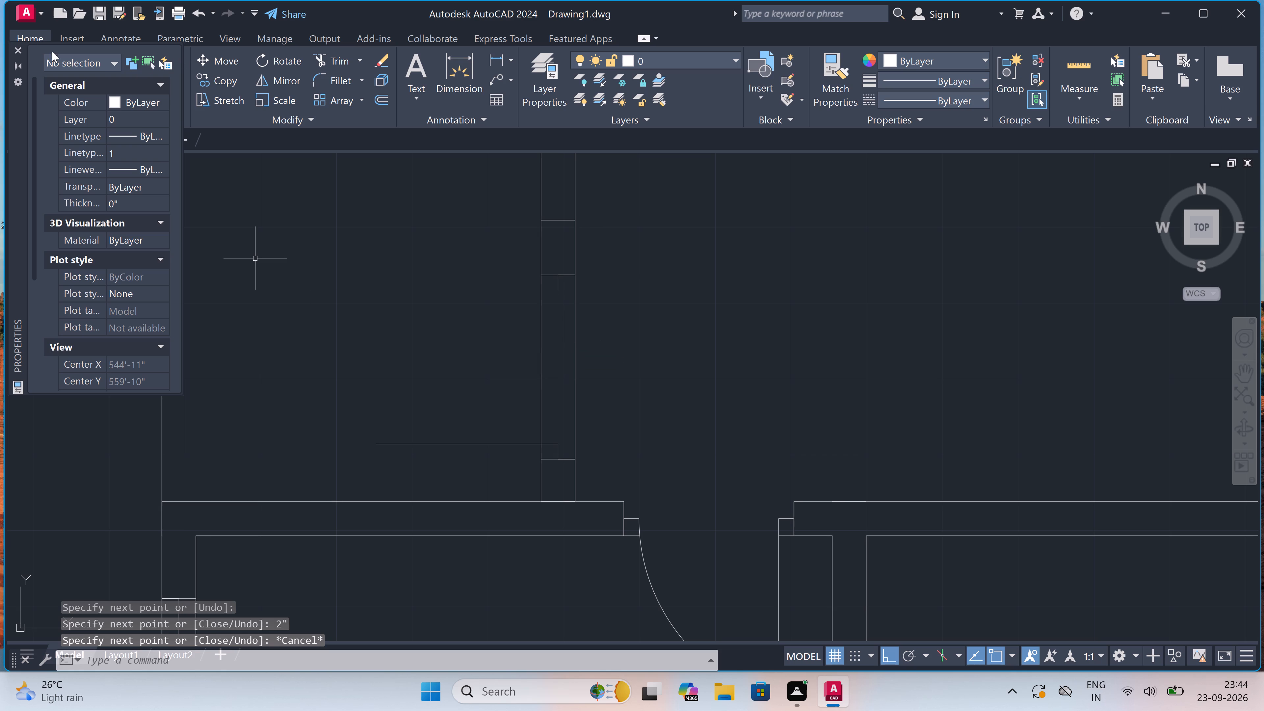
Close the Properties palette and draw the verandha door's swing arc from the leaf's west end to the north stop's tip.
click(14, 47)
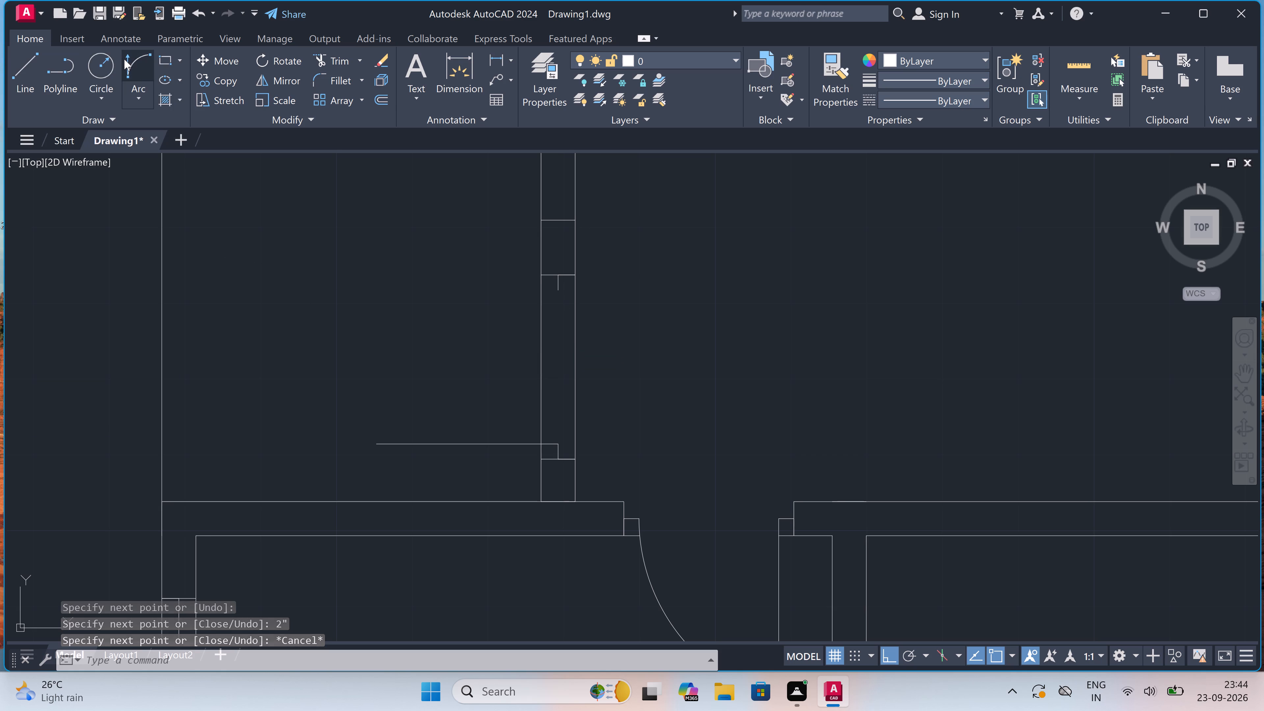
click(124, 58)
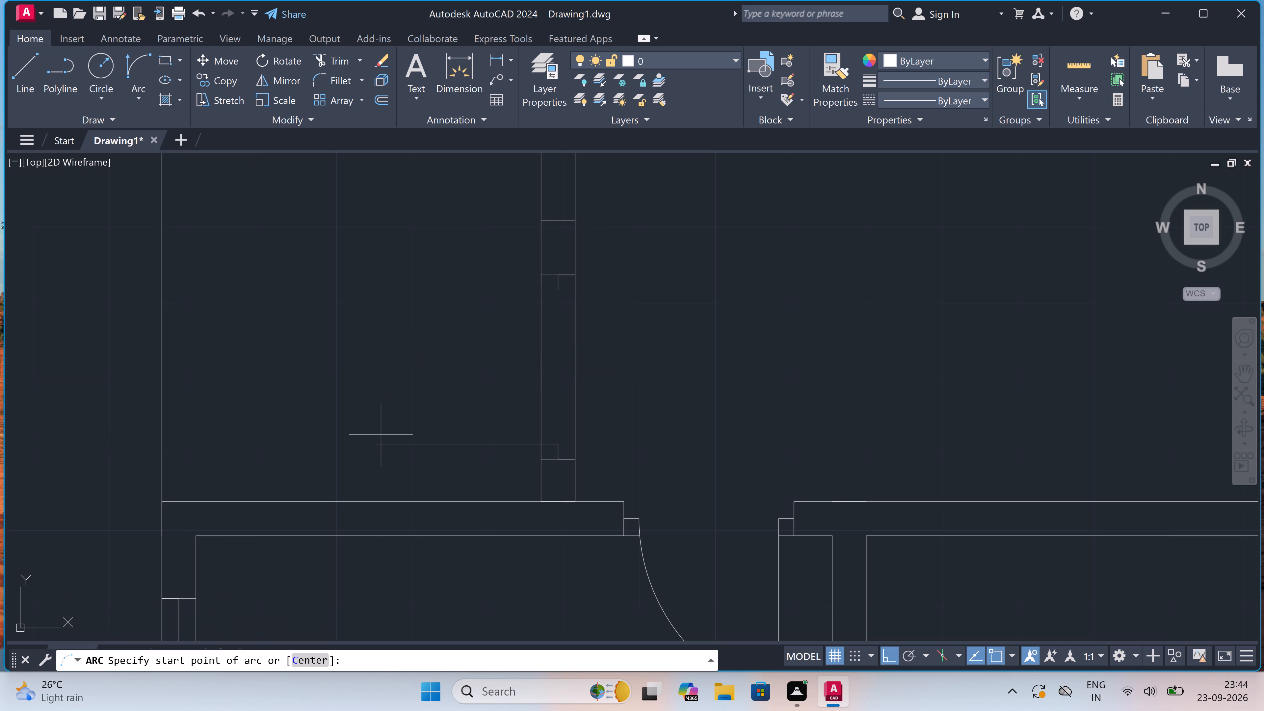
drag(377, 449, 377, 446)
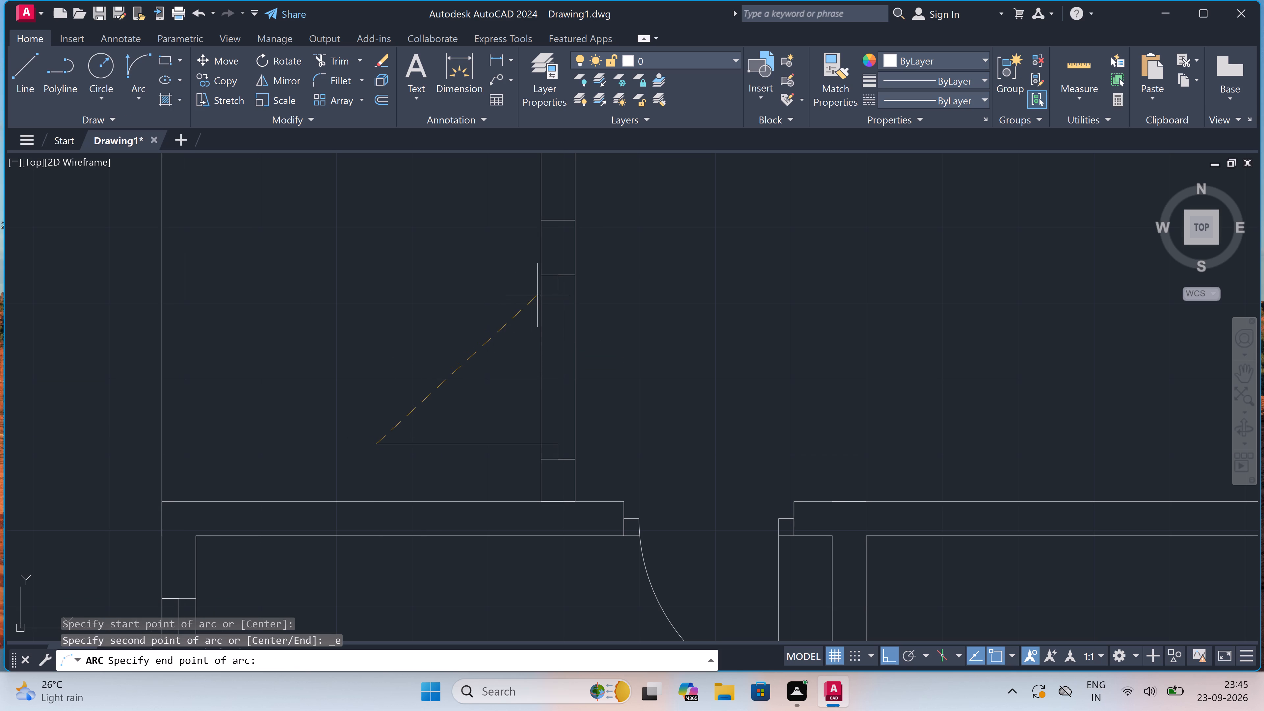
click(552, 291)
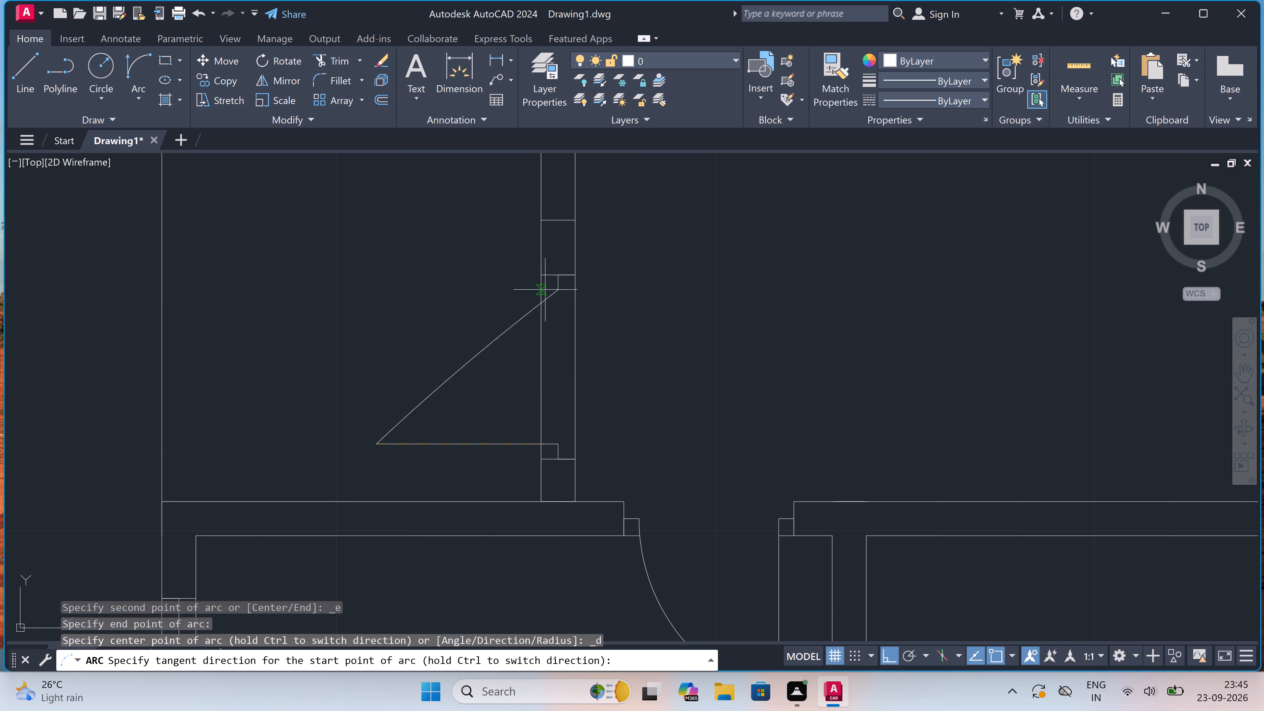
click(488, 285)
Trim both partition lines out of the verandha door opening and remove the leftover cross line just north of it.
text(TR)
key(space)
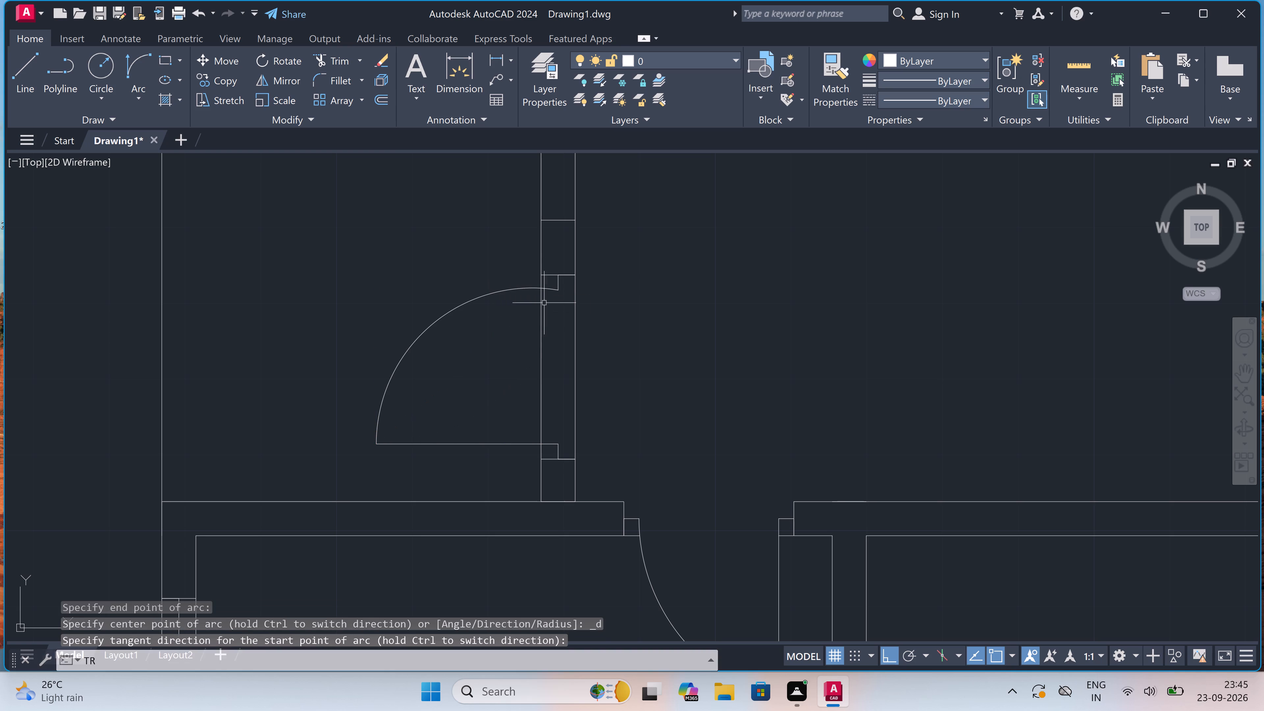
drag(515, 383, 525, 375)
click(594, 355)
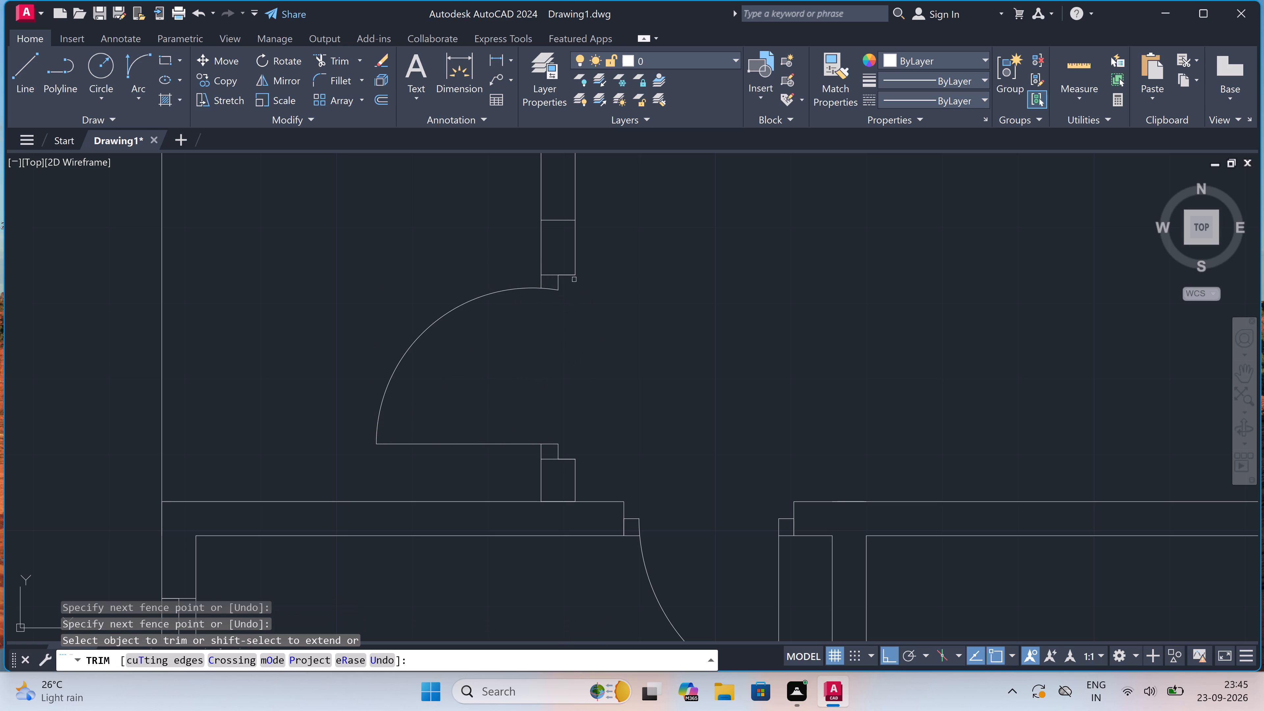
drag(563, 212, 564, 217)
click(564, 241)
scroll(565, 241, down, 2)
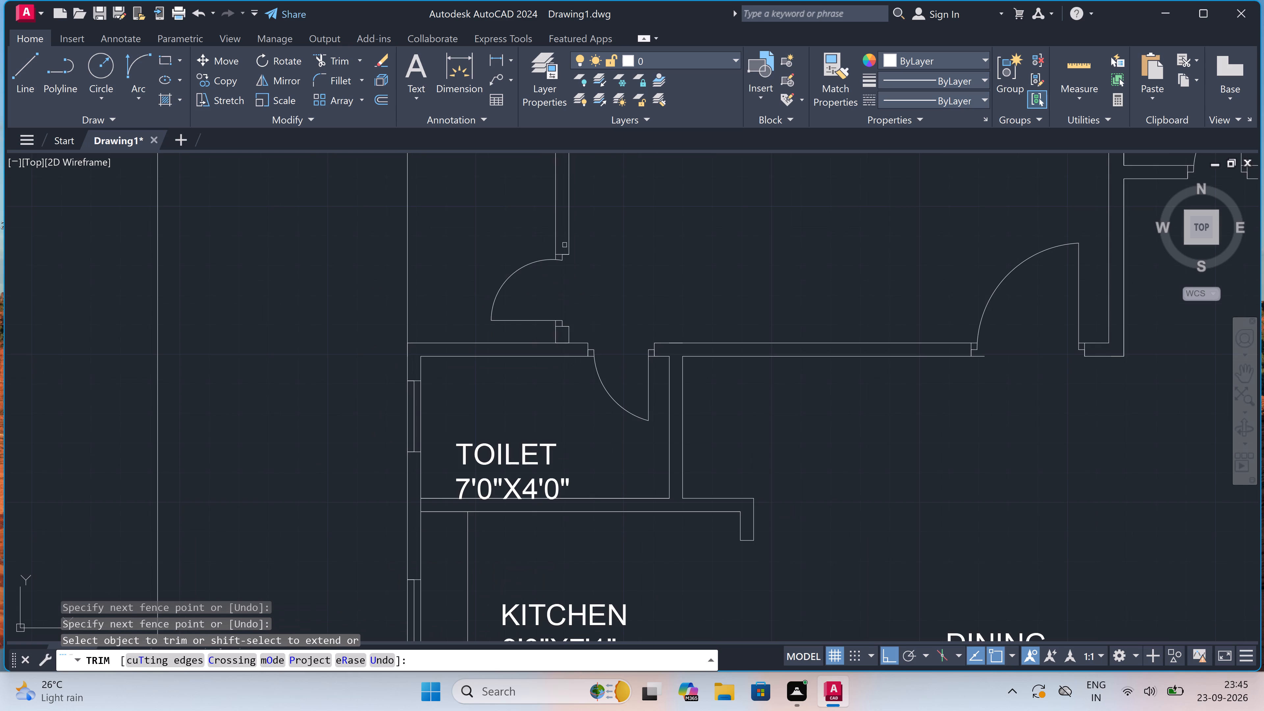
scroll(566, 251, down, 6)
scroll(576, 241, up, 4)
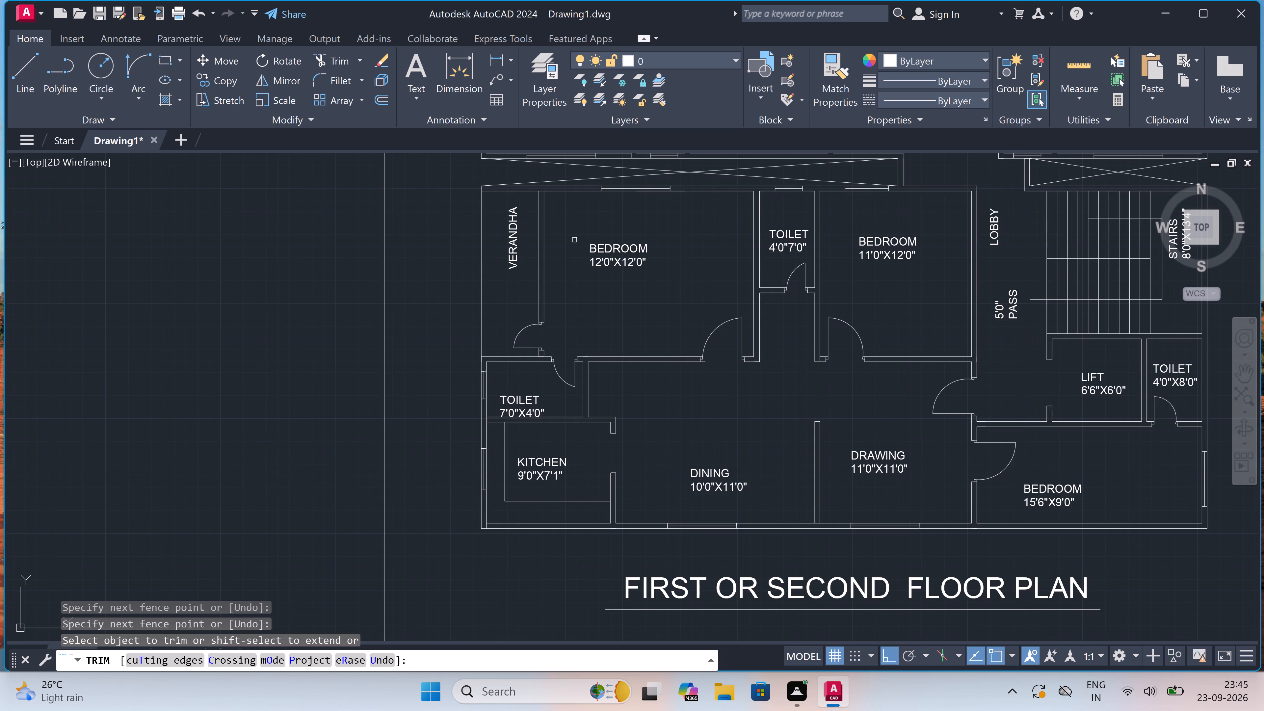
key(Escape)
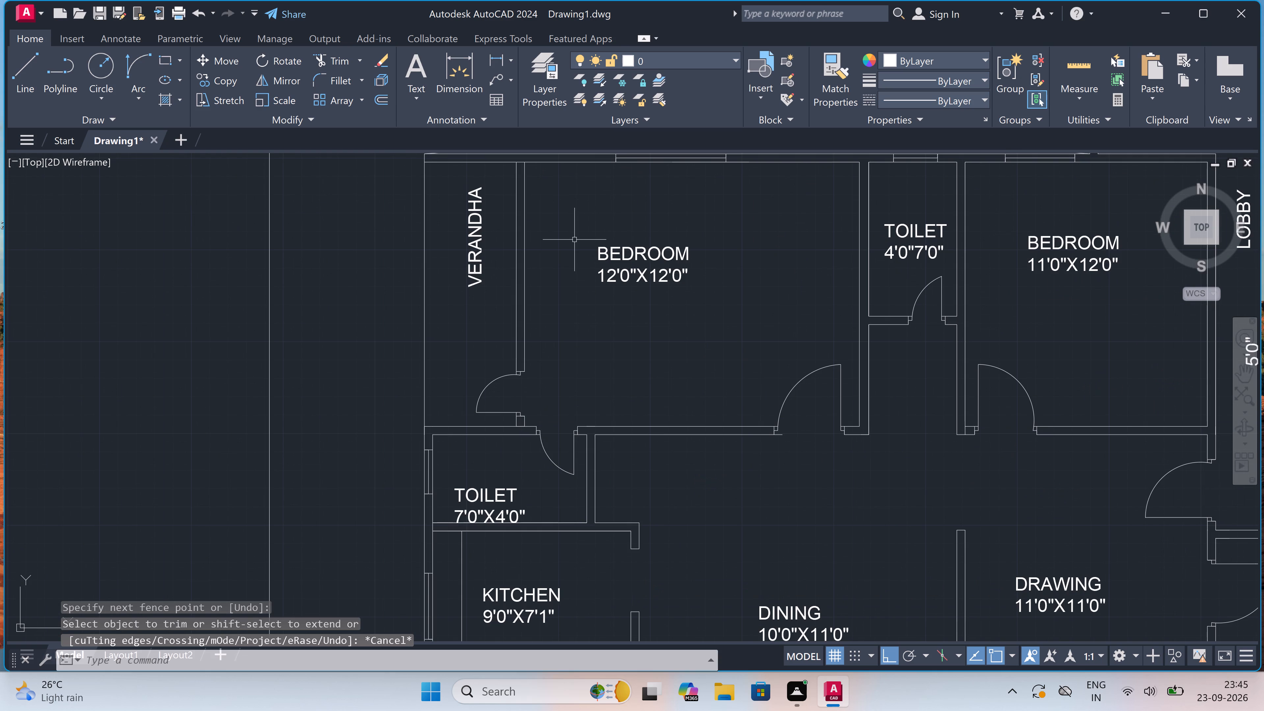
Move the 7'0"X4'0" TOILET label about 10" north so it sits clear of the kitchen wall.
scroll(570, 224, down, 3)
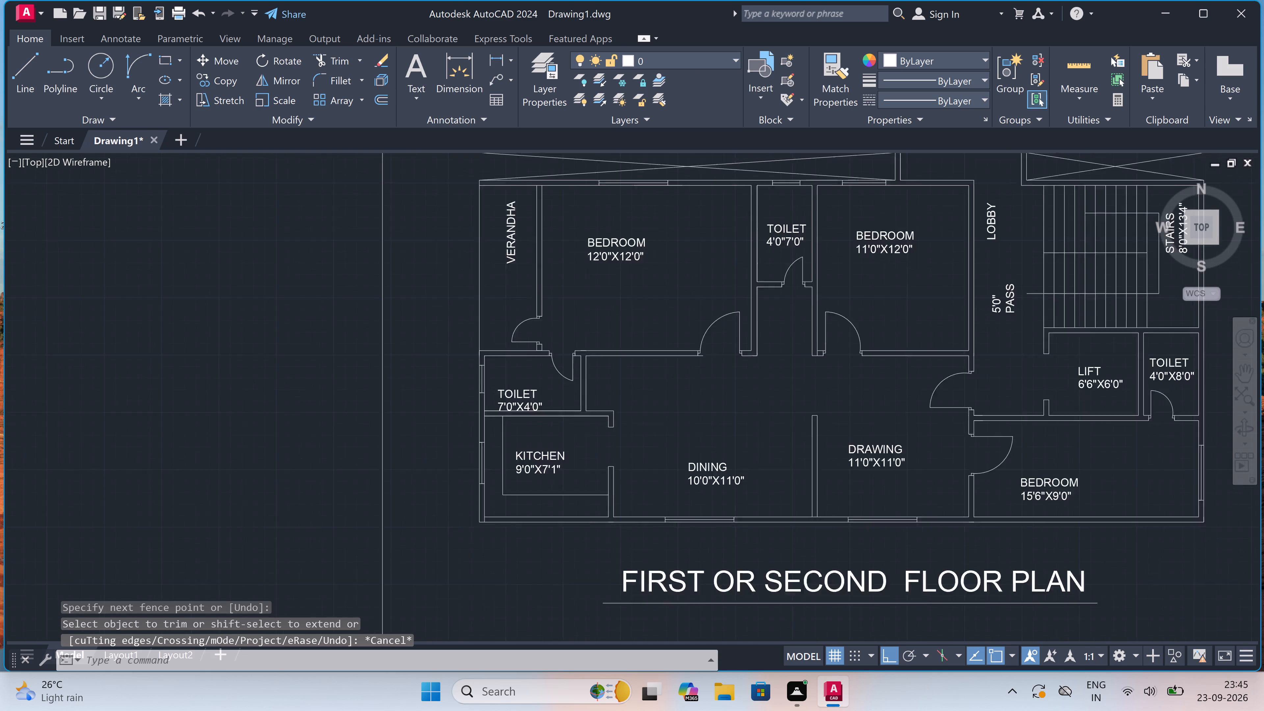
scroll(524, 329, up, 2)
click(531, 327)
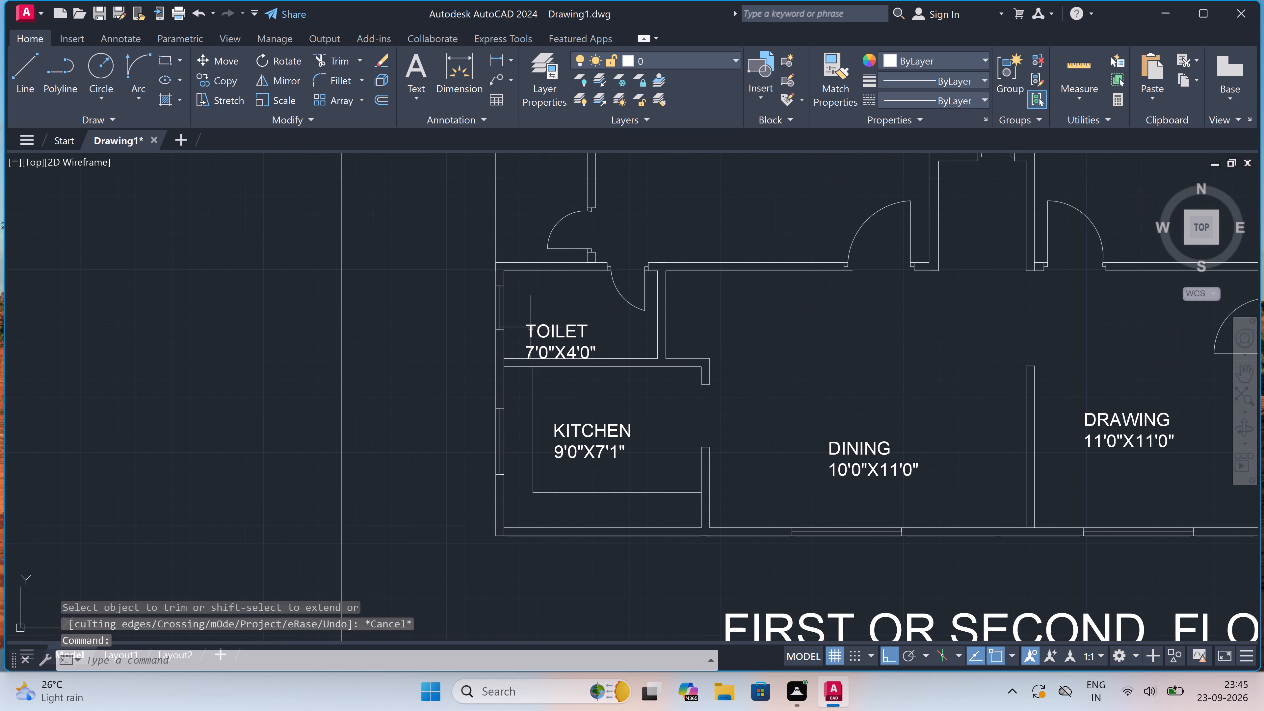
click(525, 322)
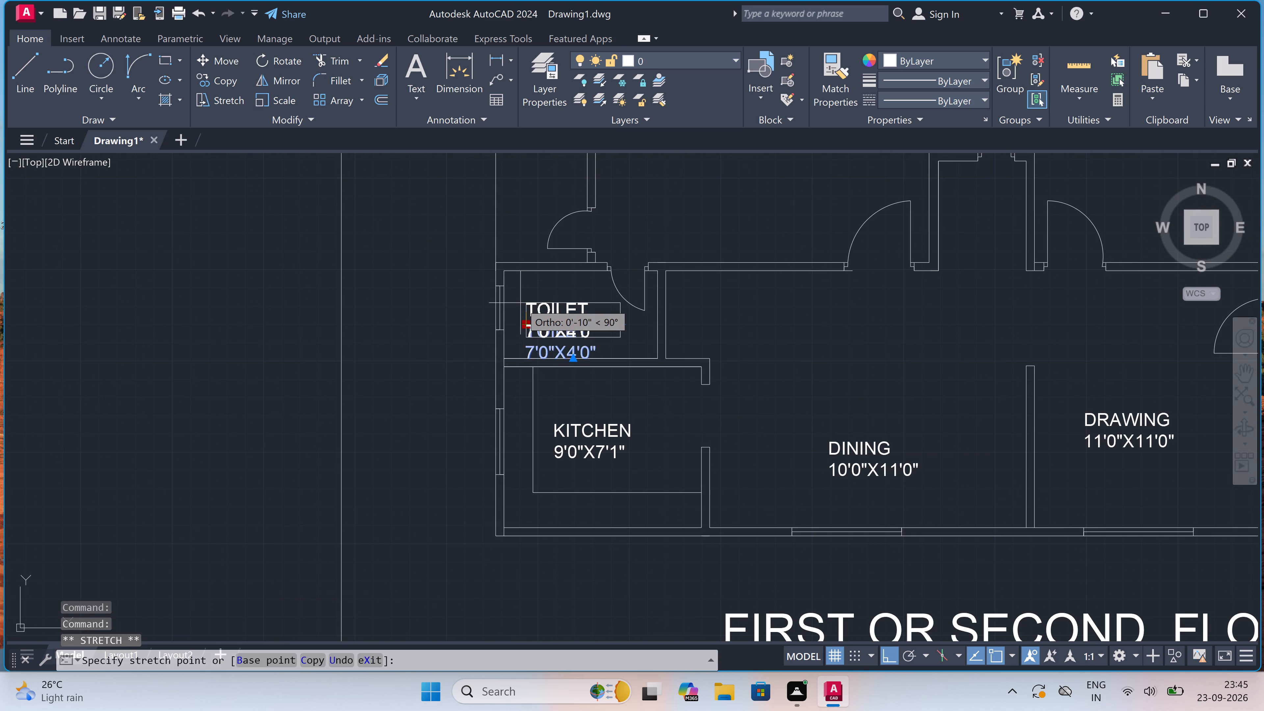
click(520, 303)
key(Escape)
scroll(545, 348, down, 3)
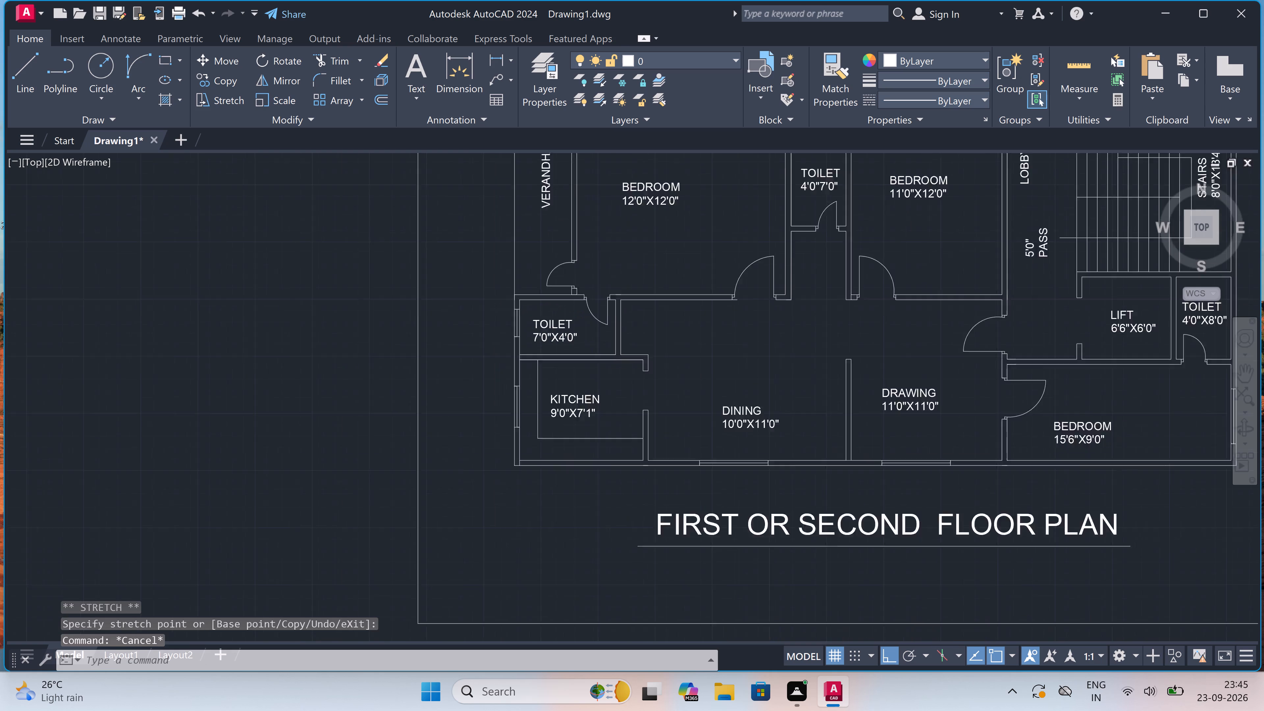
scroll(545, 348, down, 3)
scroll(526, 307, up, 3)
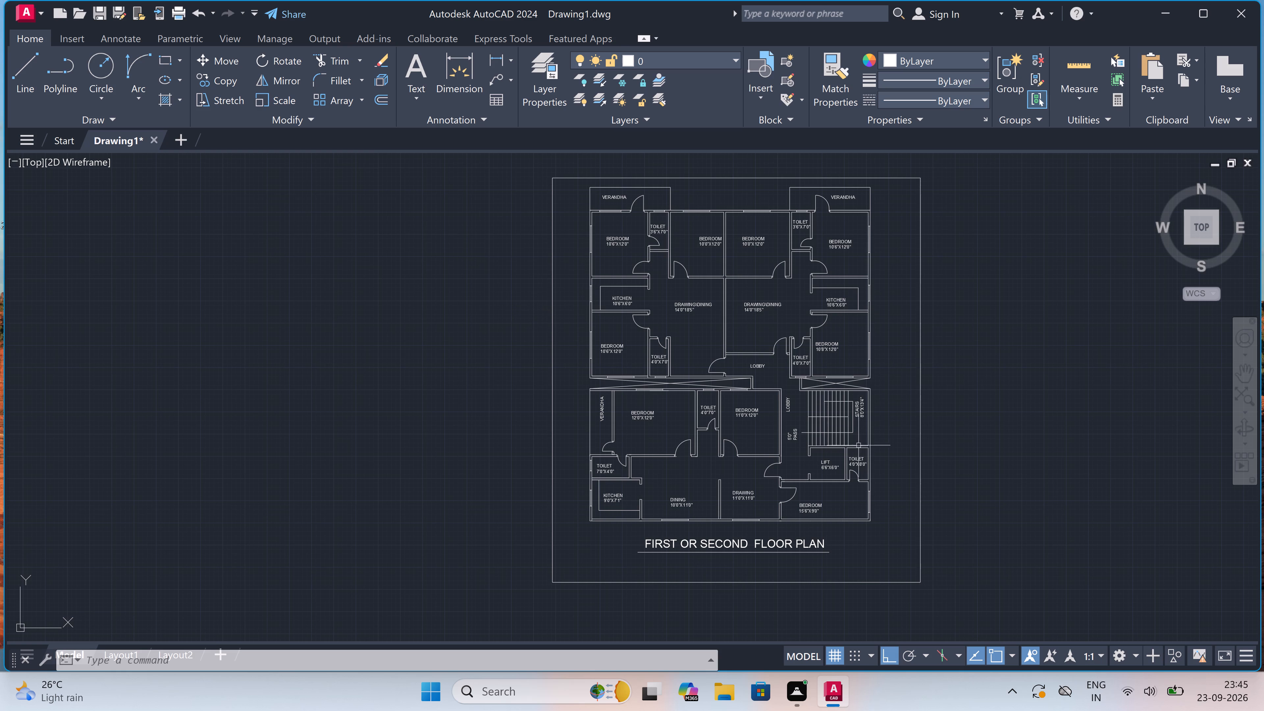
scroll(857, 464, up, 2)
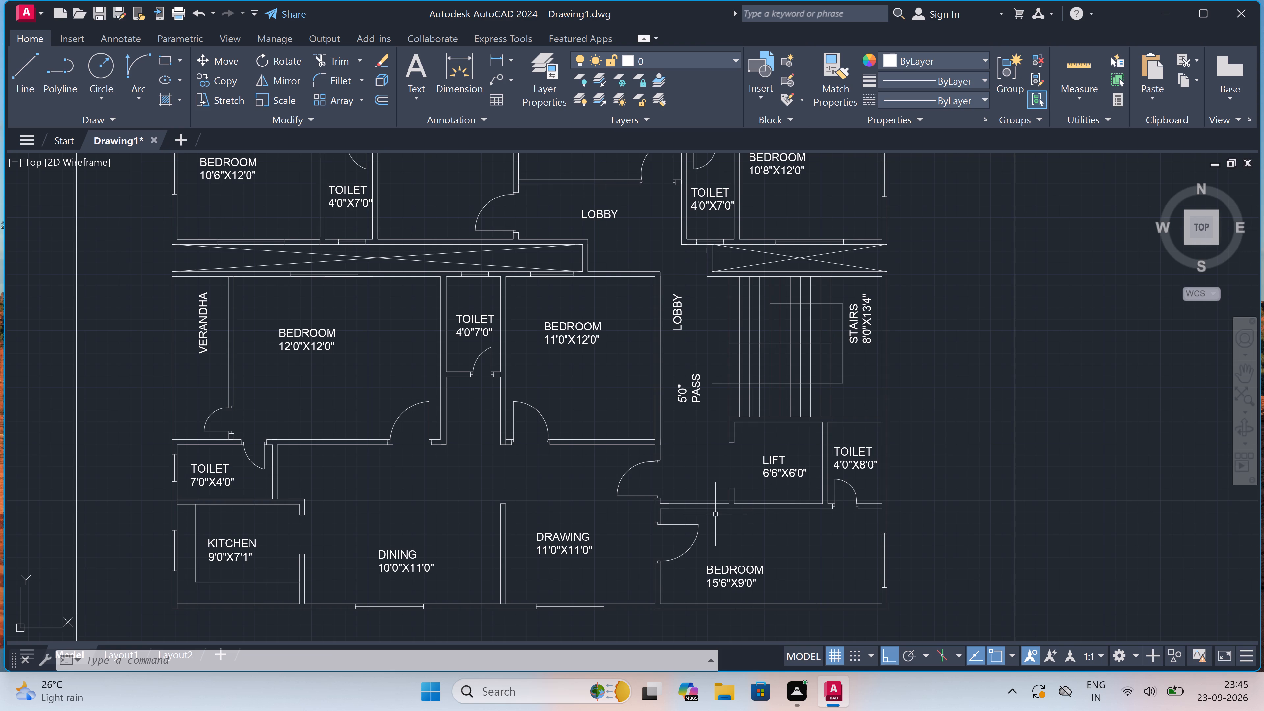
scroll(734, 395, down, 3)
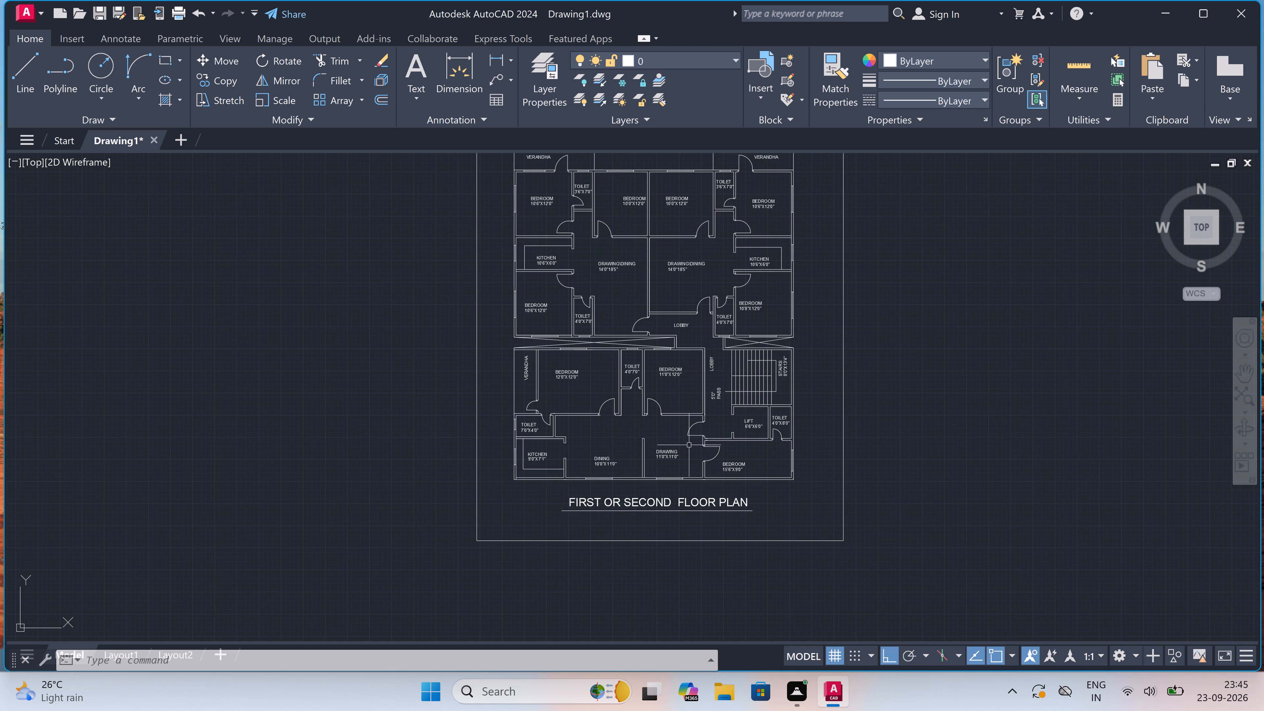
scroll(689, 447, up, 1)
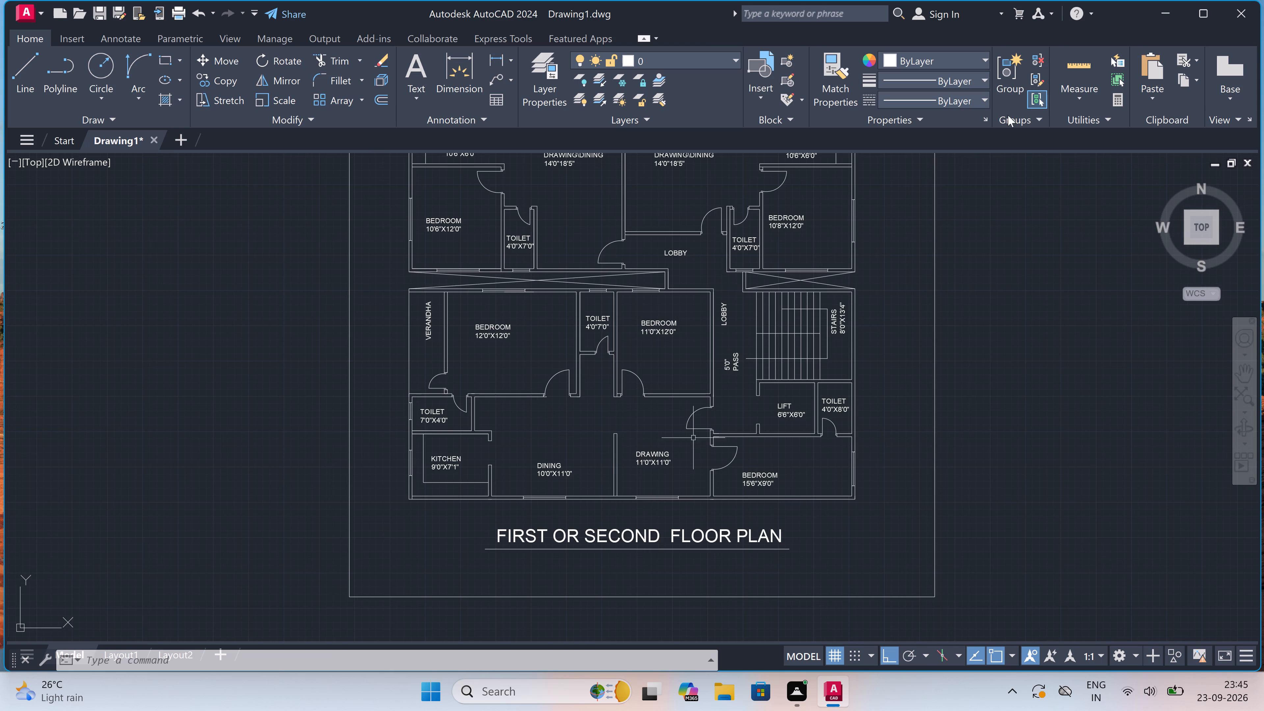
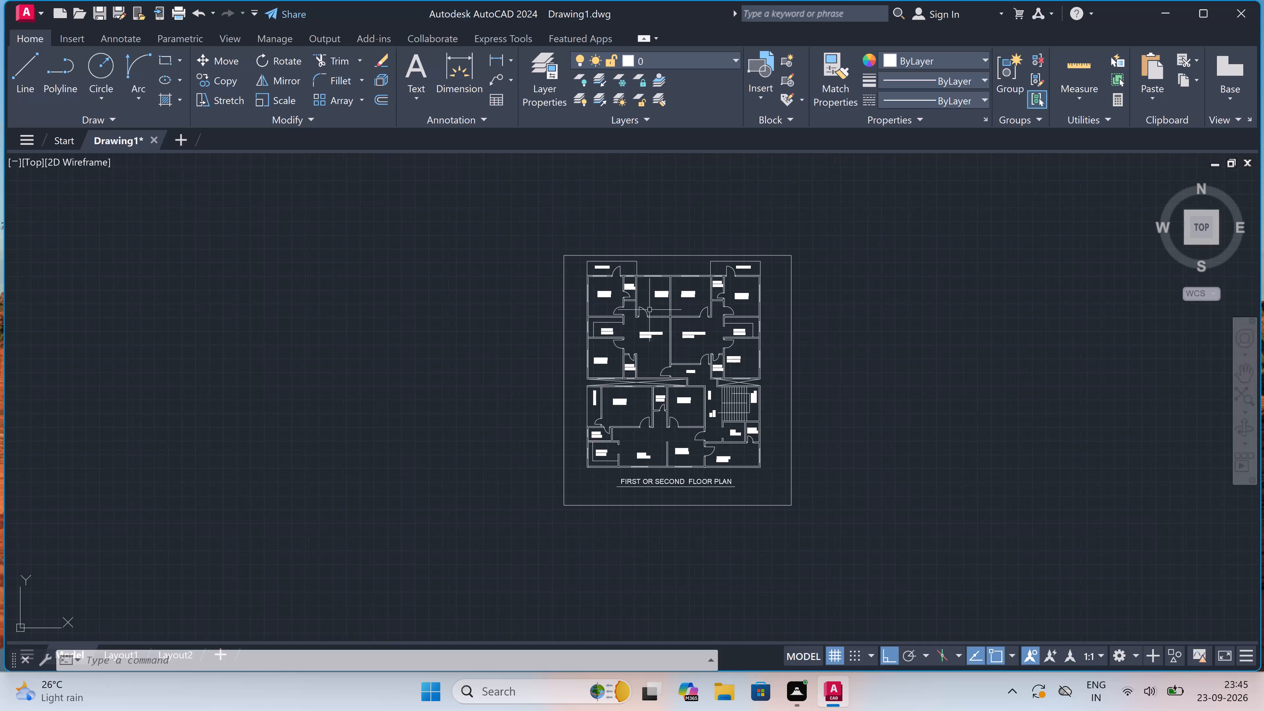
Inspect the rooms, doors, windows and labels across the whole floor plan for anything missing.
scroll(642, 273, up, 3)
scroll(642, 273, down, 1)
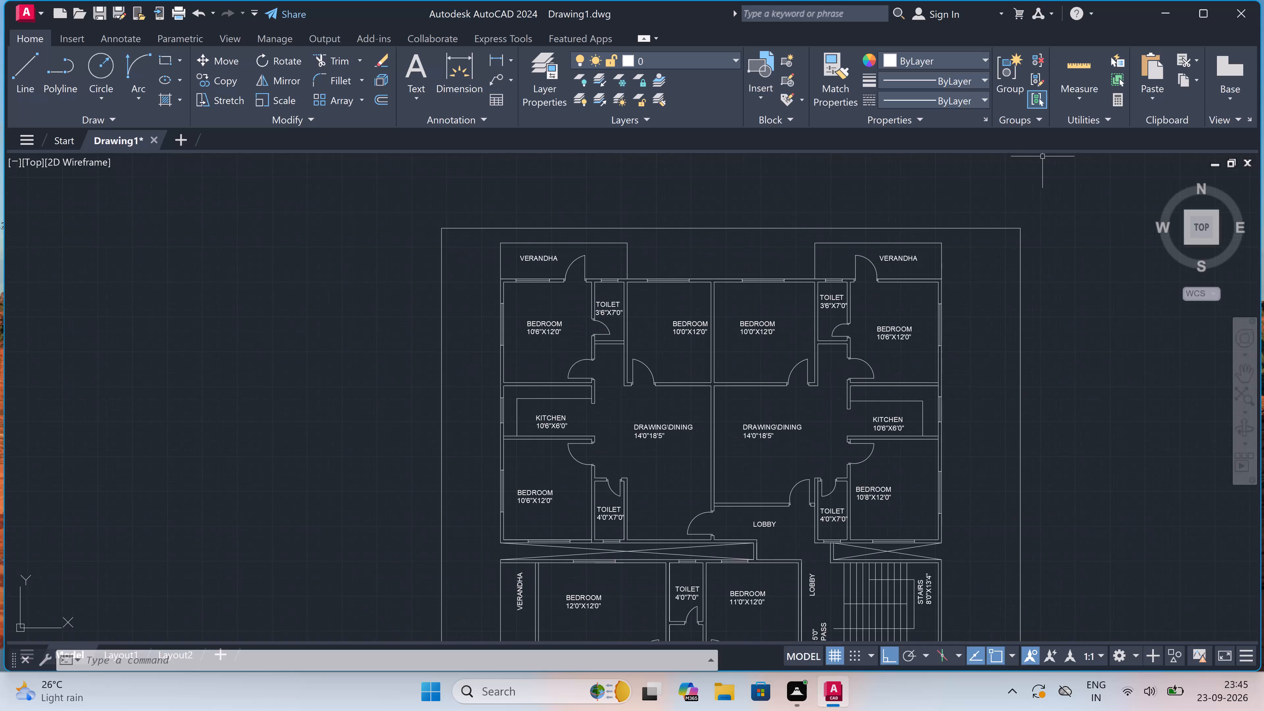
scroll(715, 501, up, 2)
scroll(663, 404, down, 2)
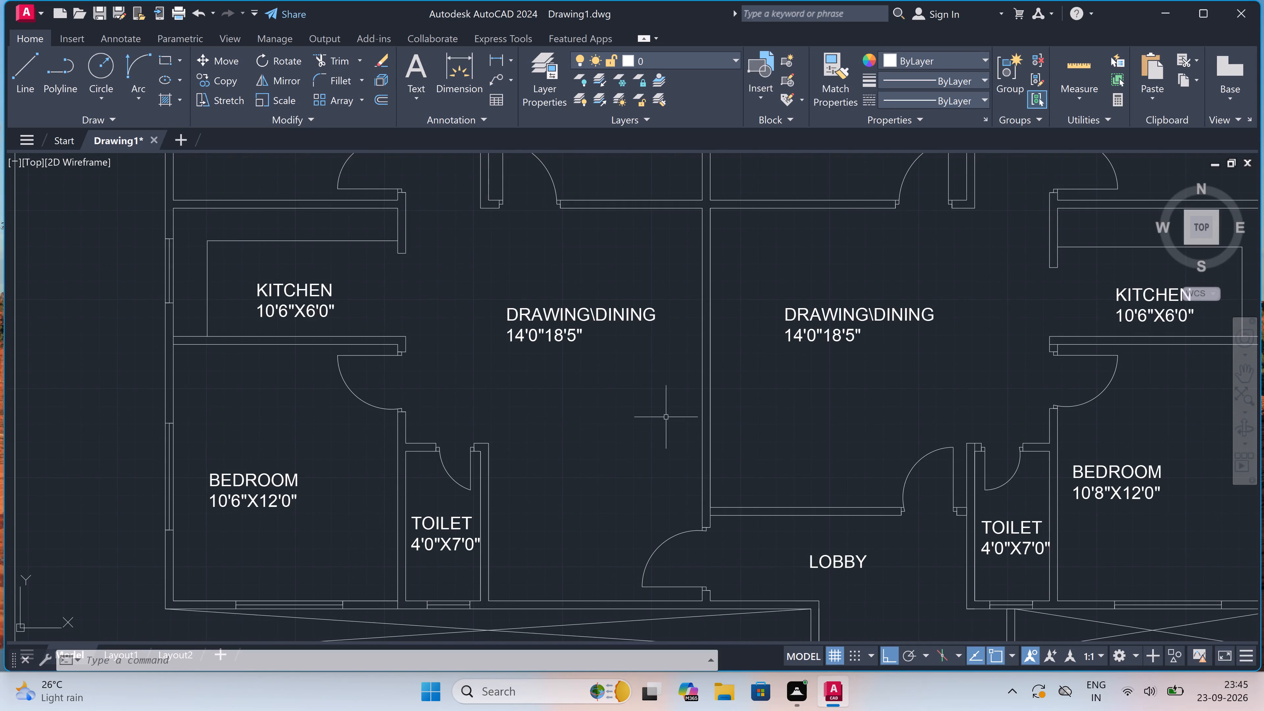
scroll(663, 404, down, 1)
scroll(663, 404, up, 1)
scroll(663, 404, down, 2)
scroll(656, 450, up, 2)
scroll(656, 441, down, 1)
scroll(661, 522, up, 1)
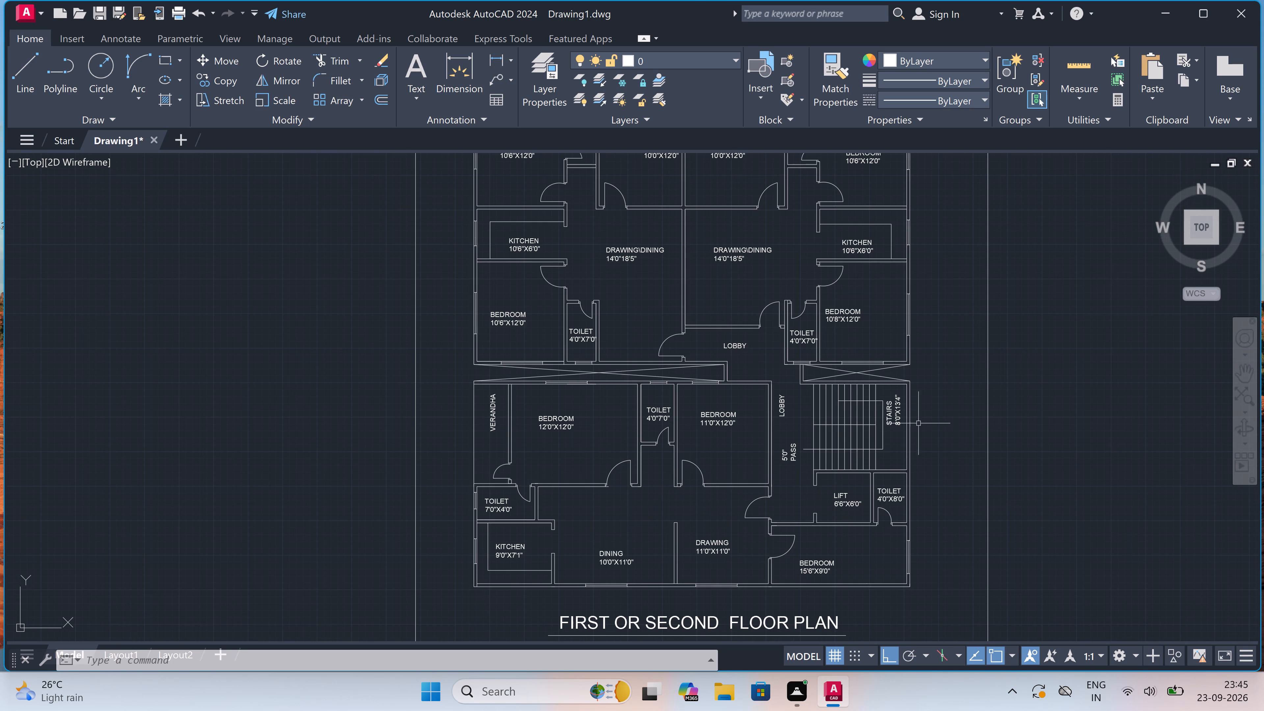
scroll(939, 446, up, 2)
scroll(890, 471, down, 2)
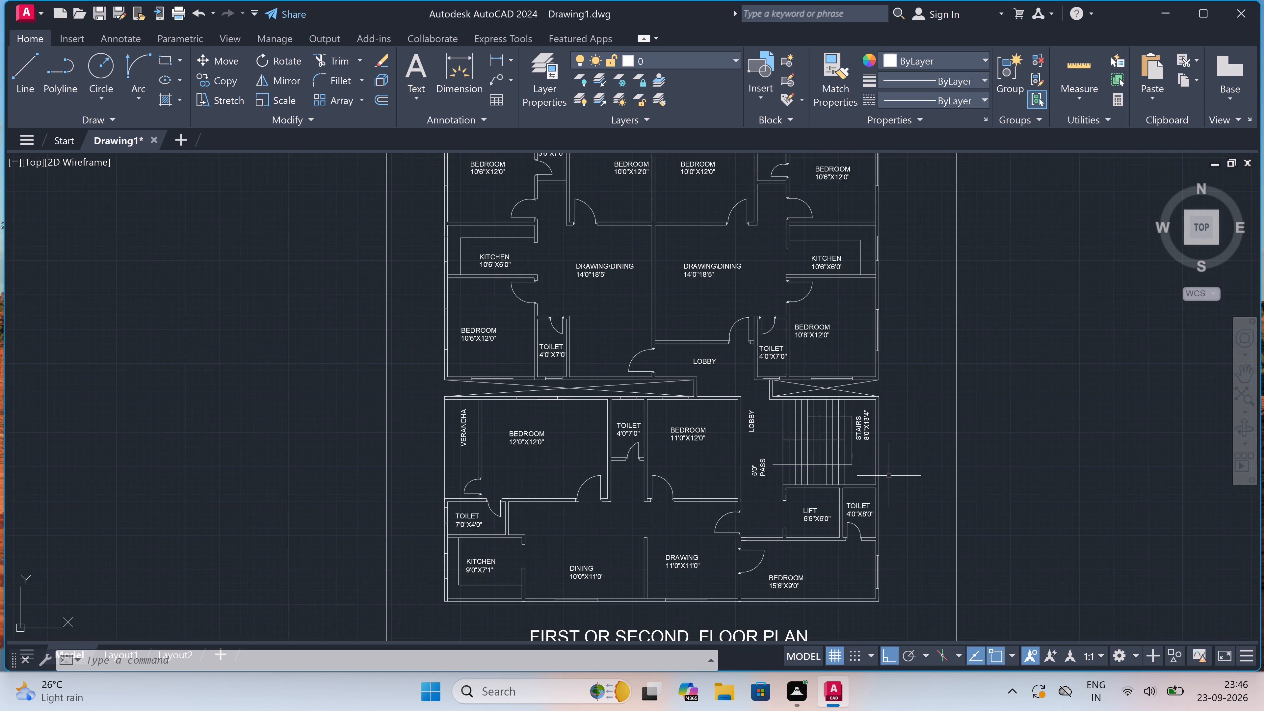
Draw a 2' wide window in the wall between the stairs and the 4'0"X8'0" toilet, with end lines and a centre line.
scroll(875, 509, up, 3)
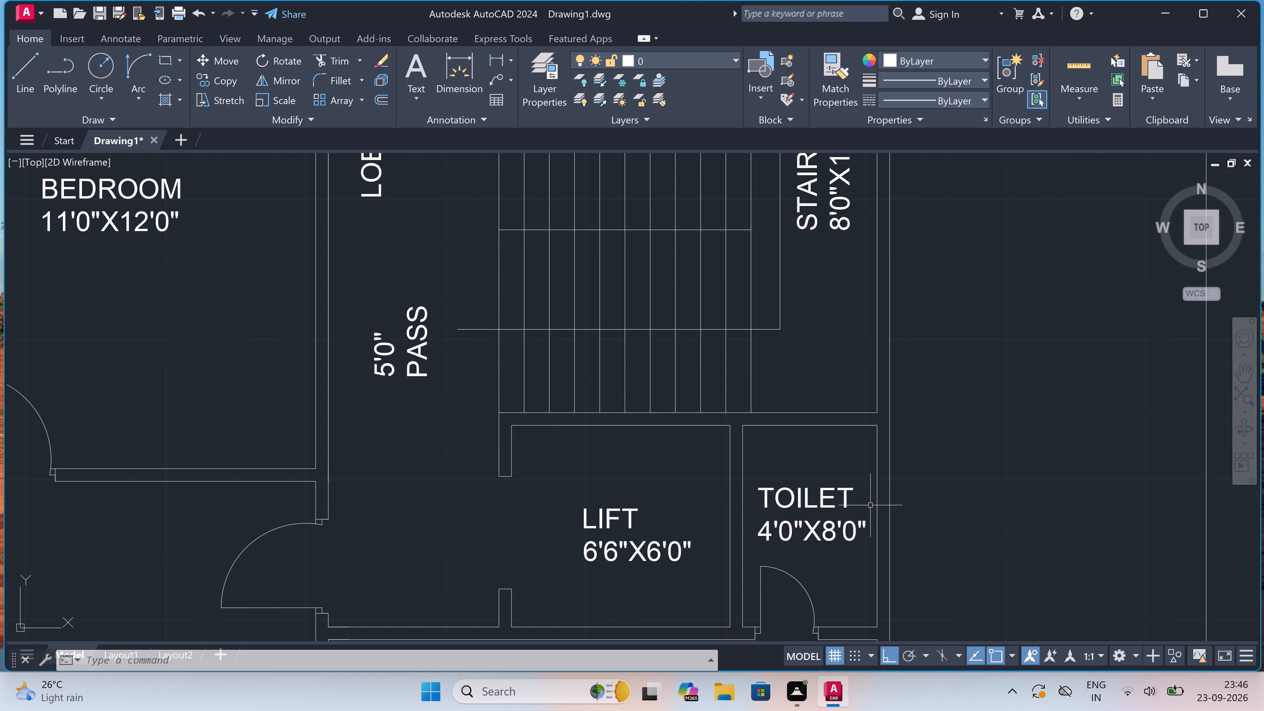
key(l)
key(space)
scroll(795, 436, up, 1)
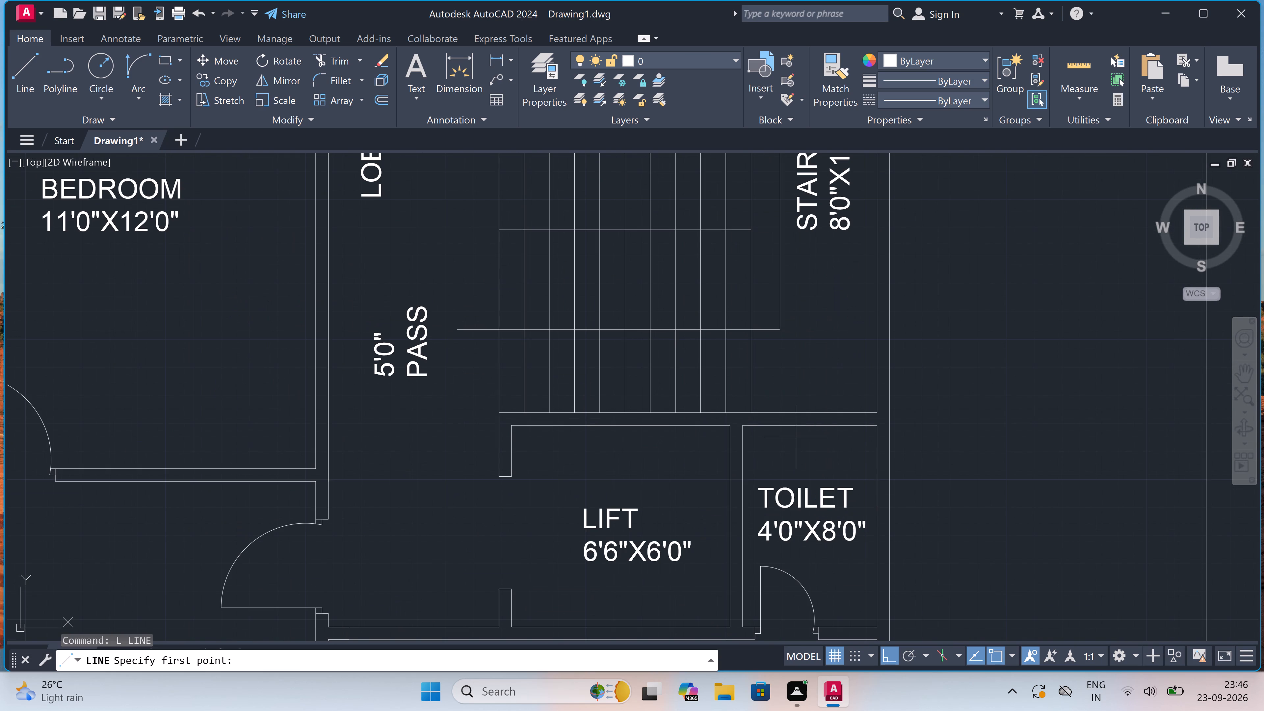
click(778, 398)
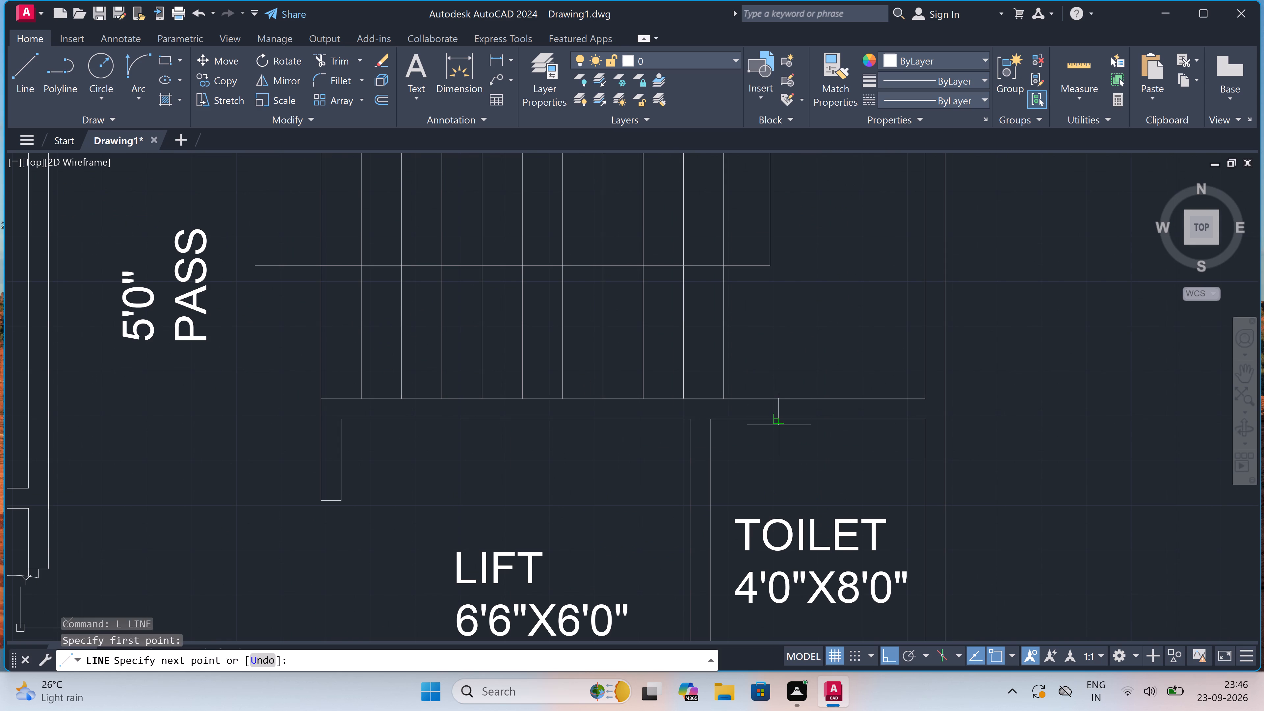
click(777, 416)
scroll(777, 409, up, 2)
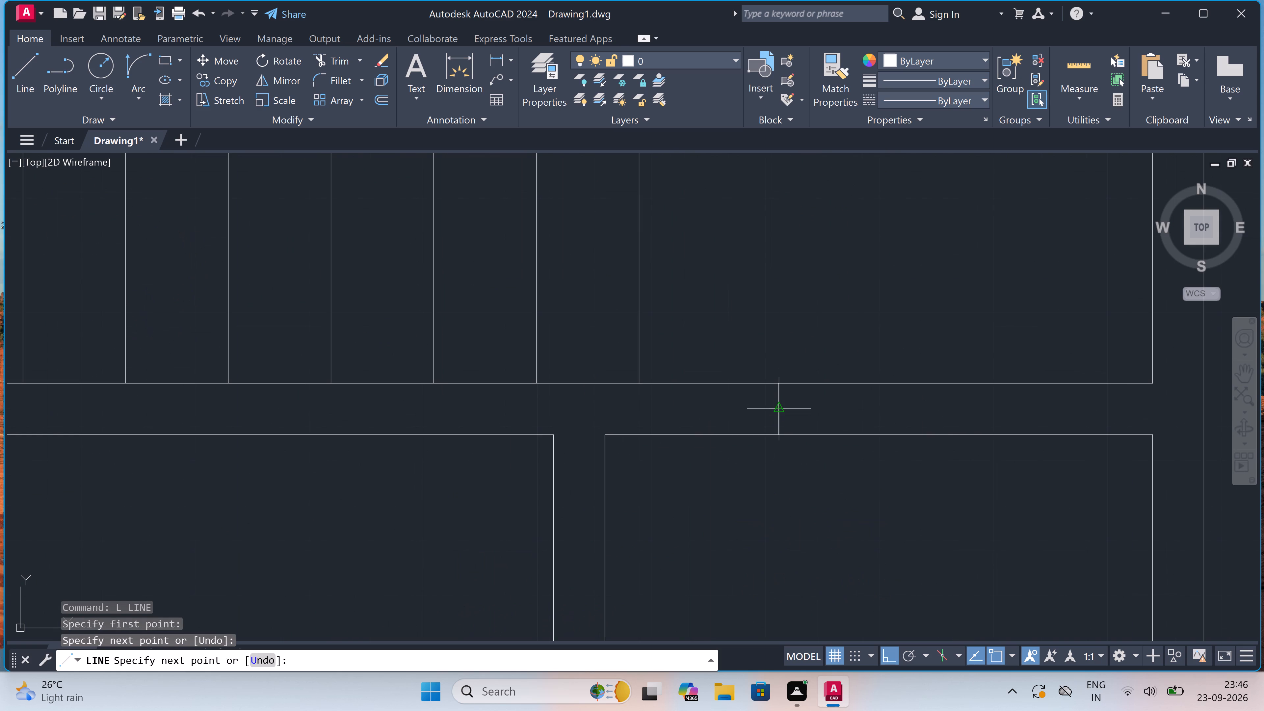
drag(777, 409, 783, 409)
key(3)
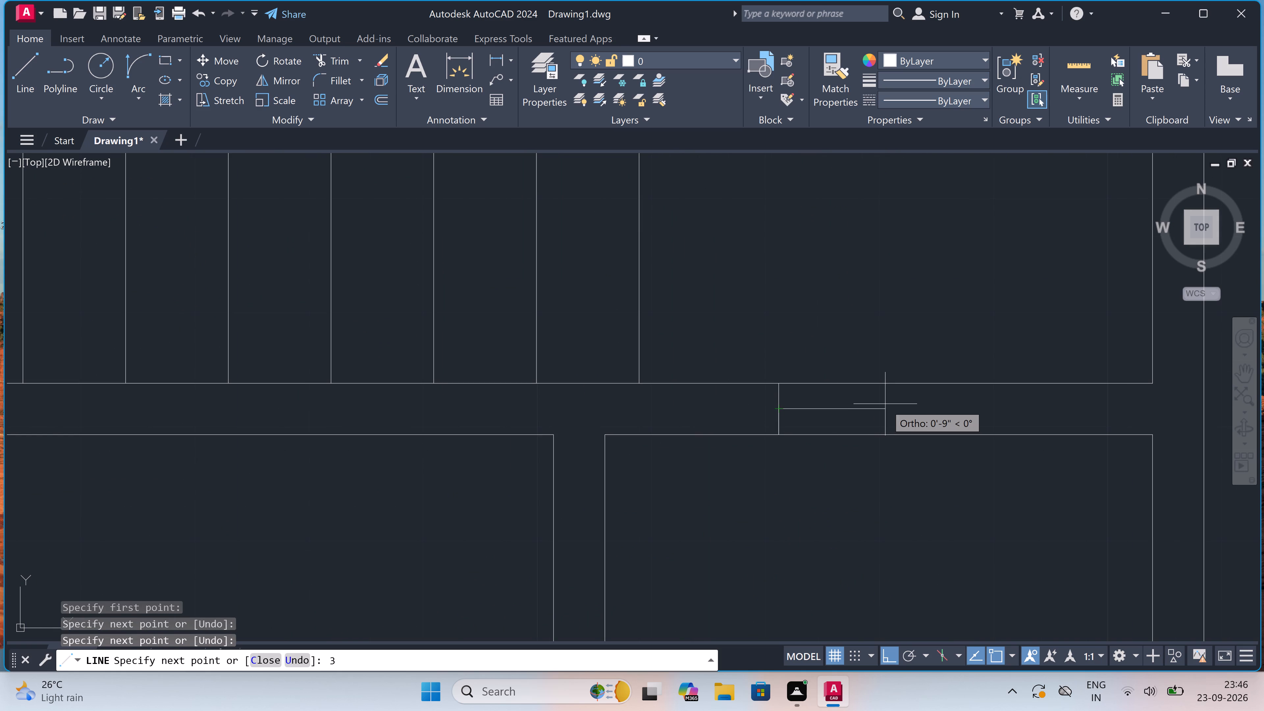
key(BackSpace)
text(2')
key(space)
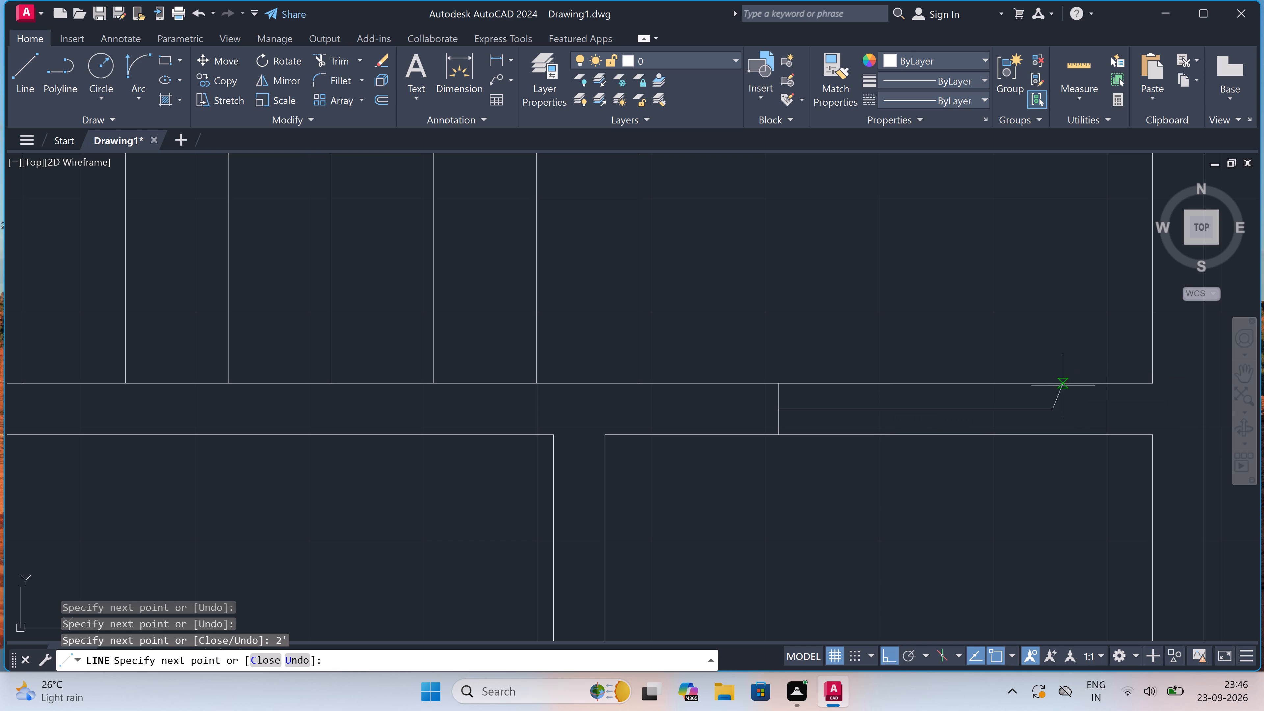
click(1047, 385)
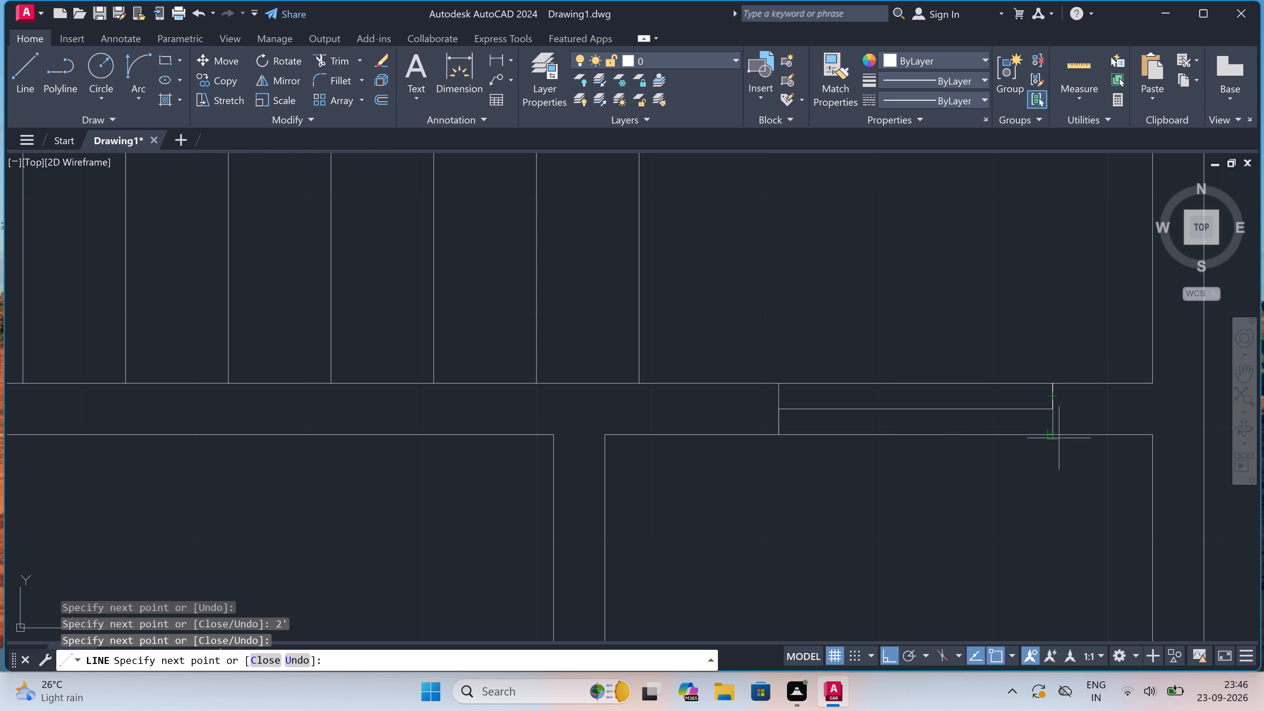
click(1055, 435)
key(Escape)
Review the complete floor plan, from the lower rooms and title up to the upper flats.
scroll(908, 363, down, 2)
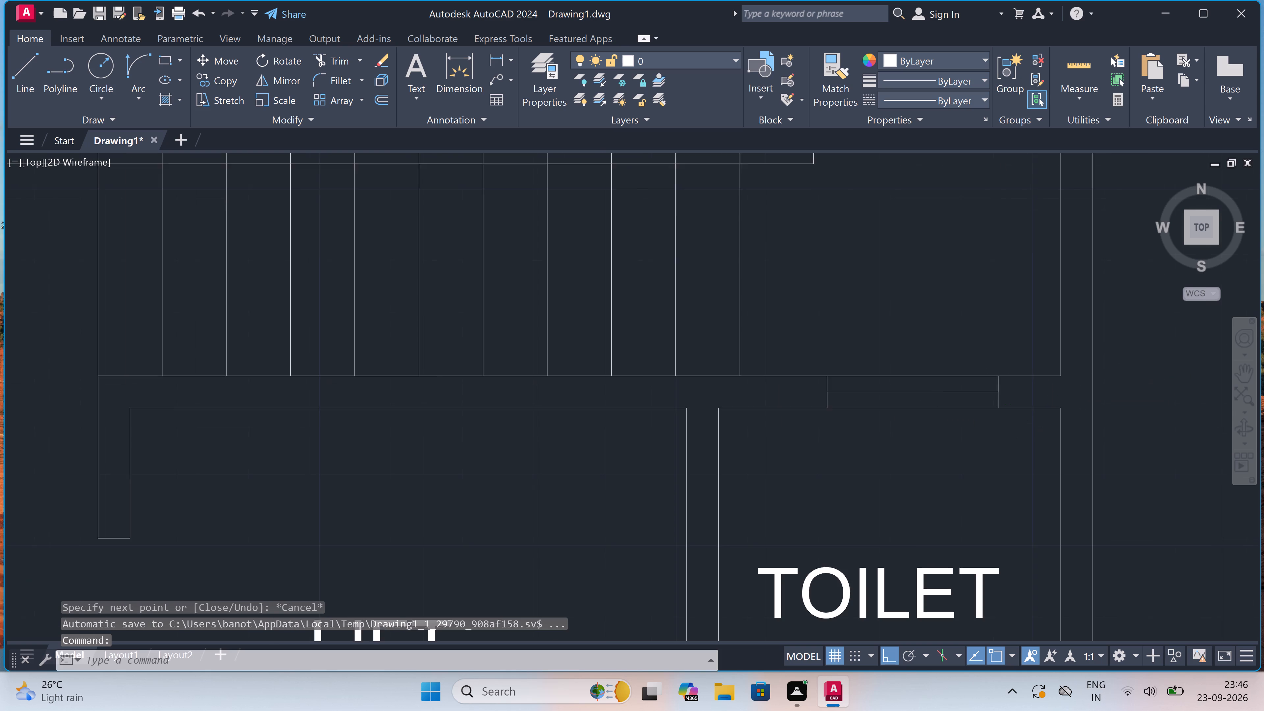
scroll(908, 363, down, 3)
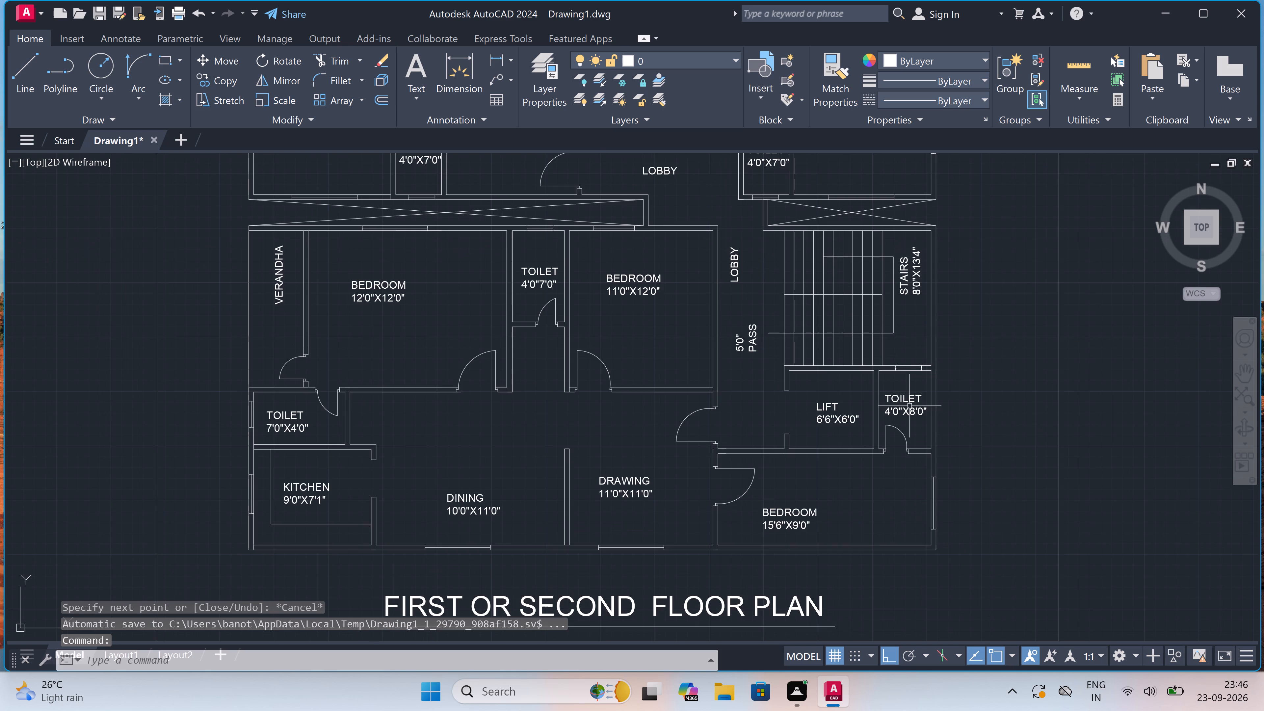
scroll(909, 409, down, 1)
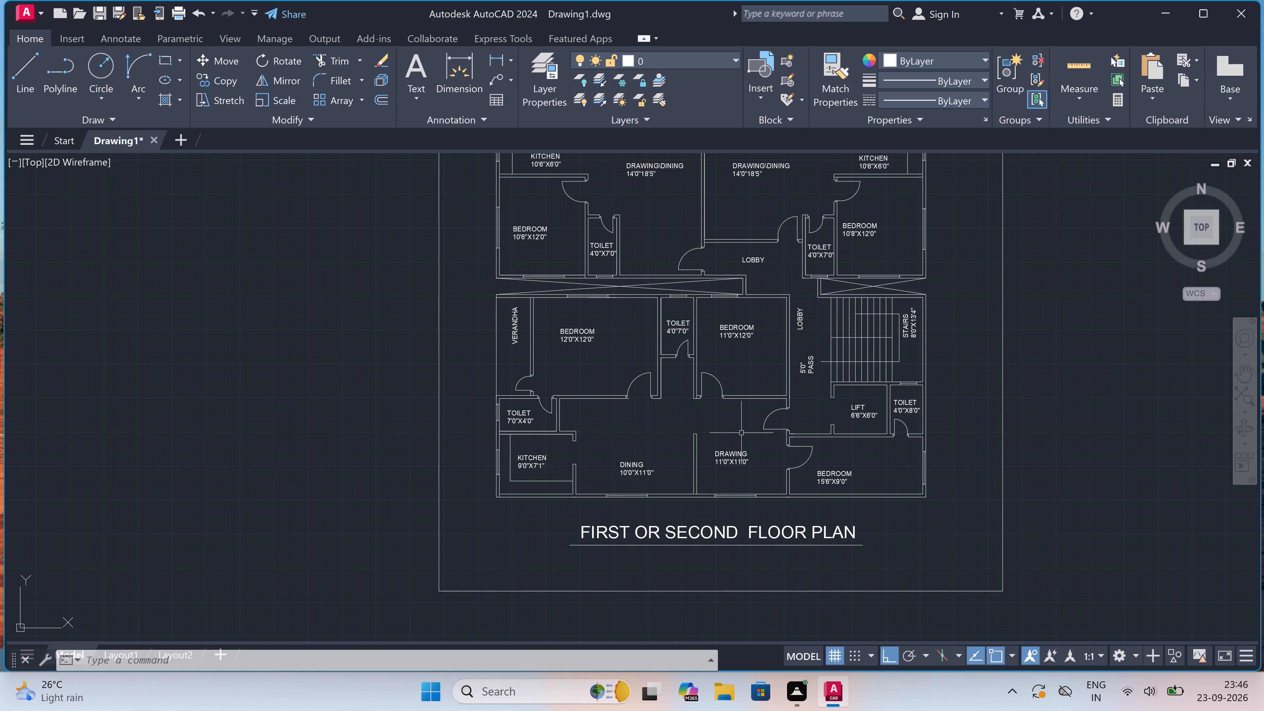
scroll(741, 433, down, 2)
scroll(705, 310, up, 3)
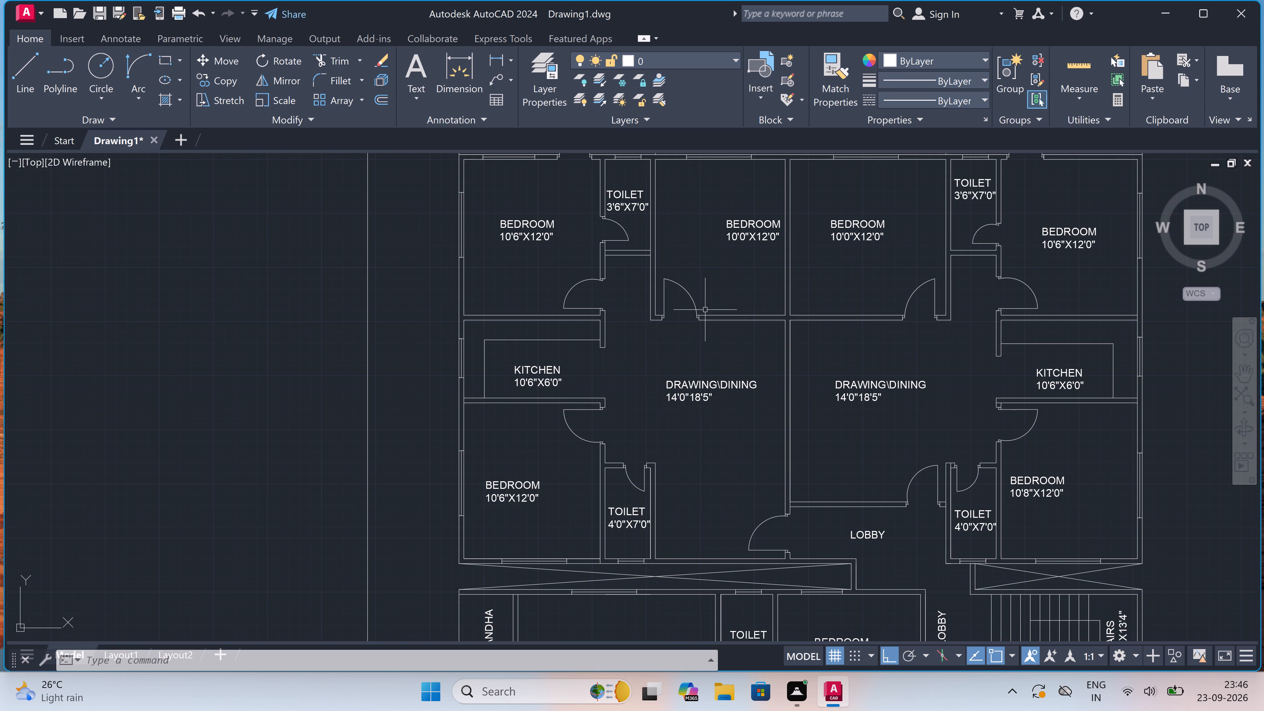
key(Escape)
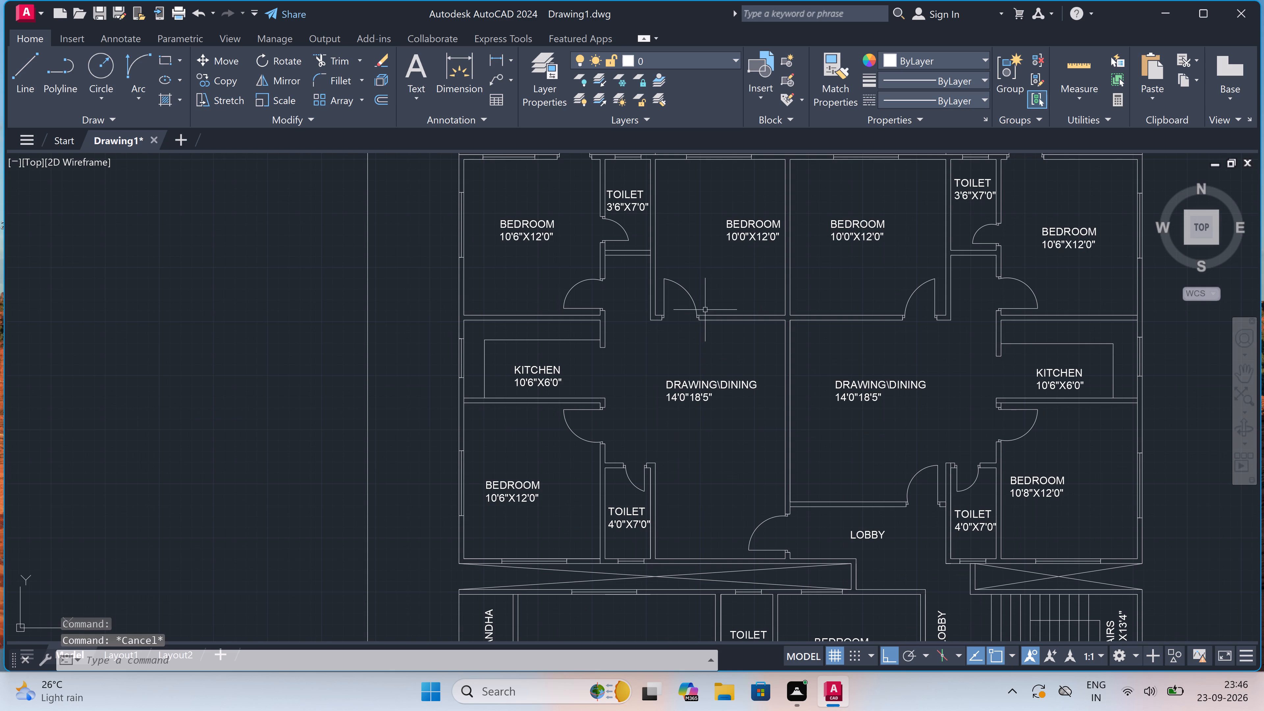
scroll(710, 334, down, 2)
scroll(688, 417, up, 1)
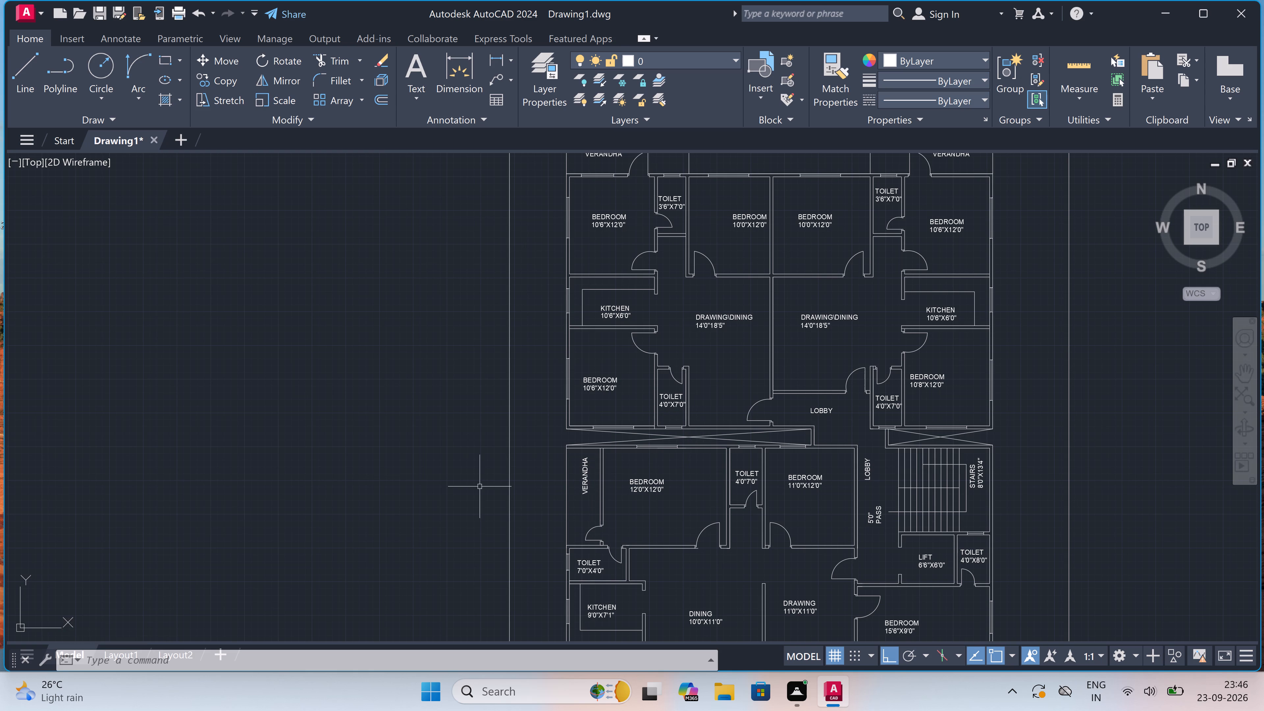
Start a plot using the DWG To PDF.pc3 plotter and the ISO A4 (297.00 x 210.00 MM) paper size.
key(ctrl+p)
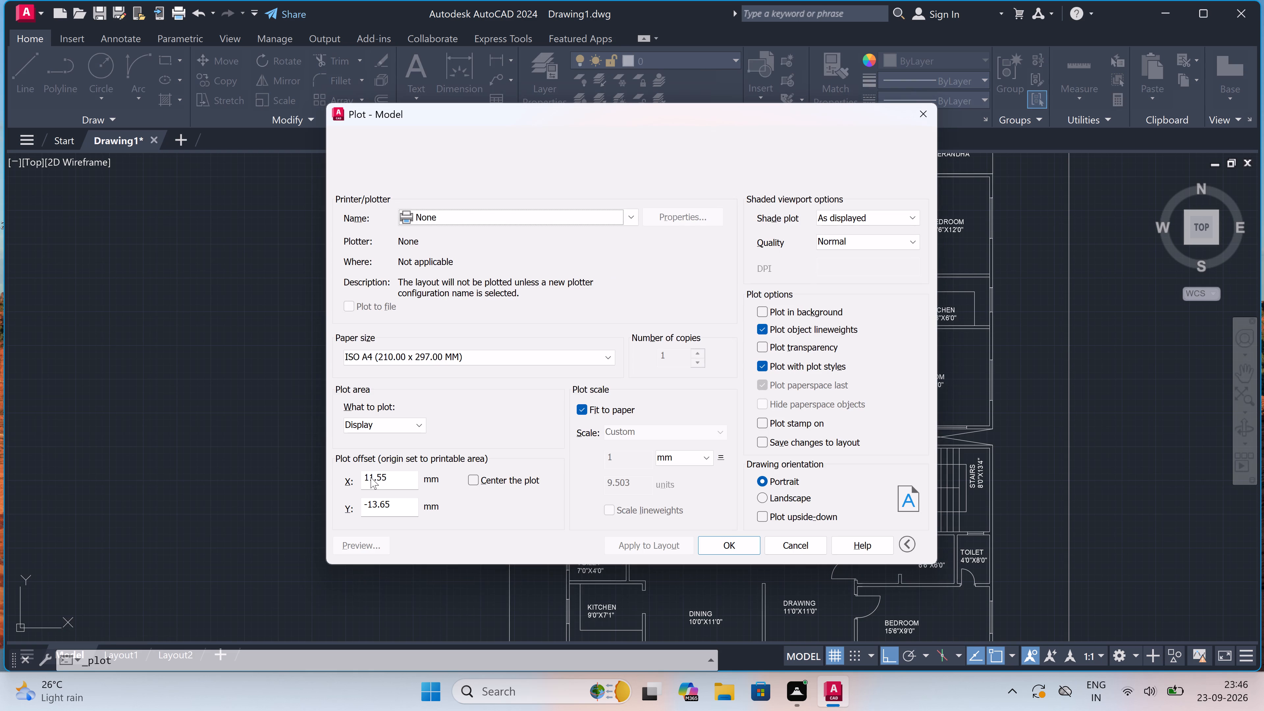
double_click(464, 214)
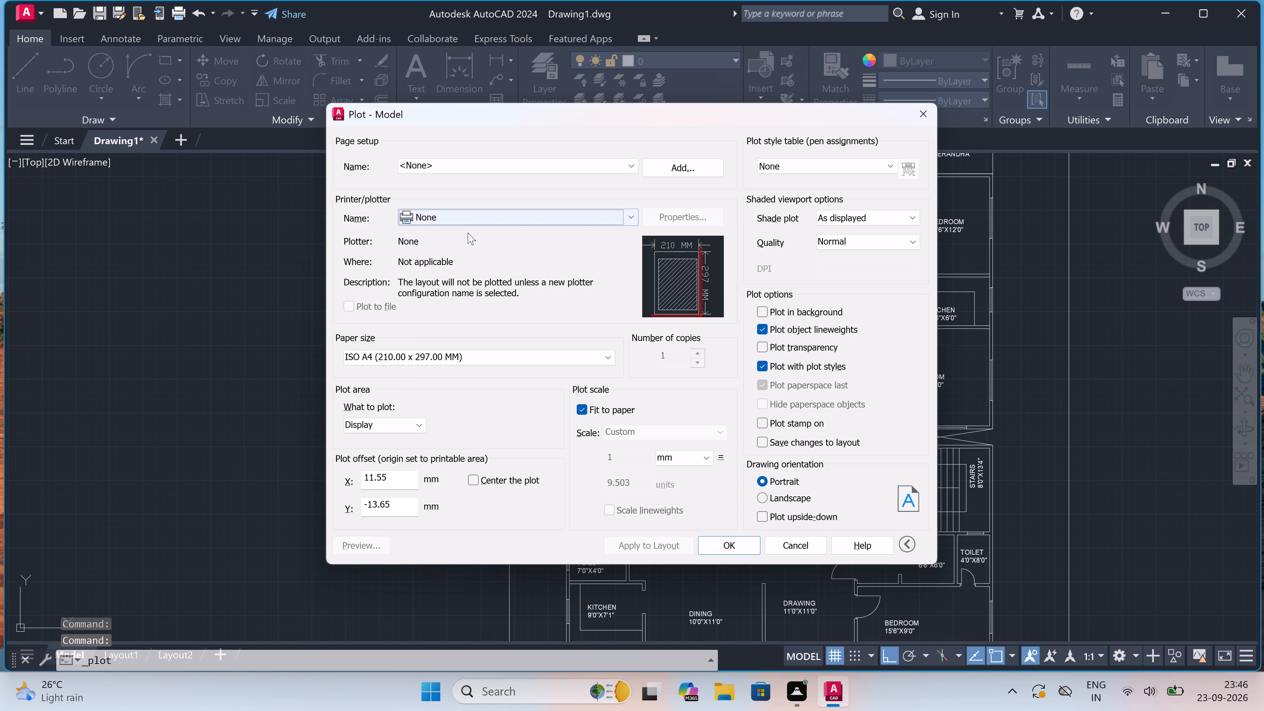
click(470, 218)
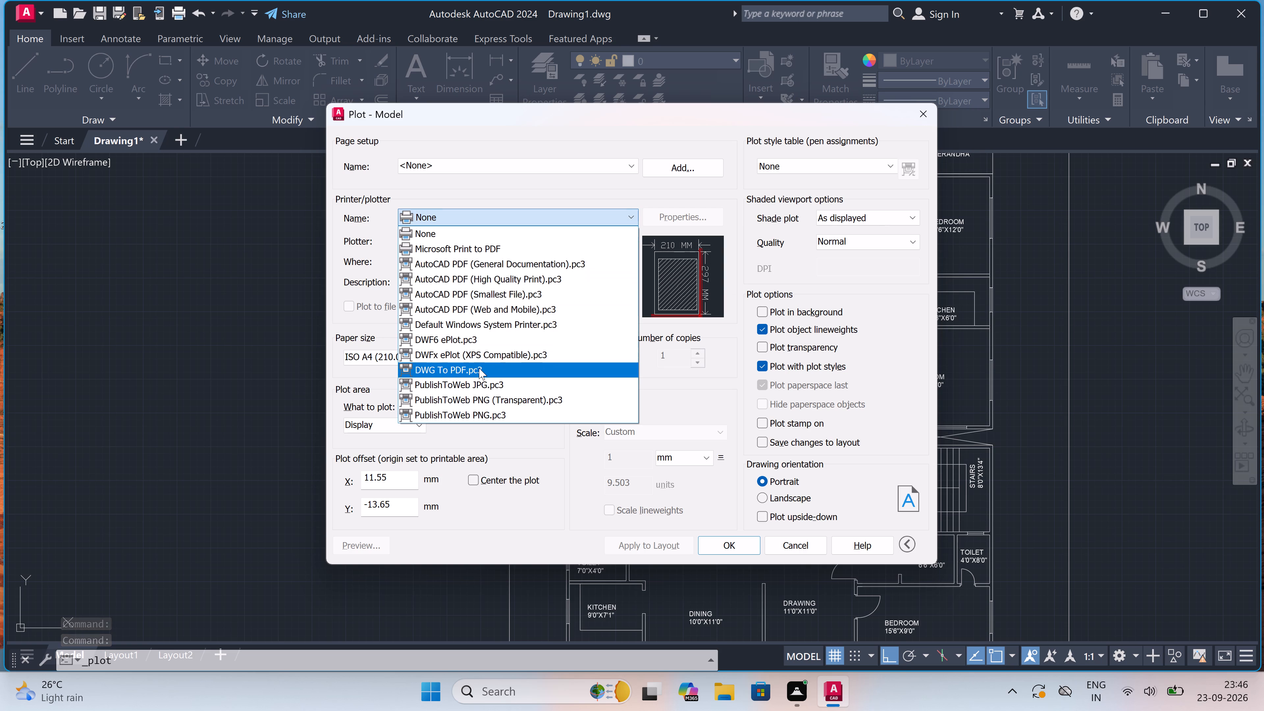
click(478, 368)
click(471, 355)
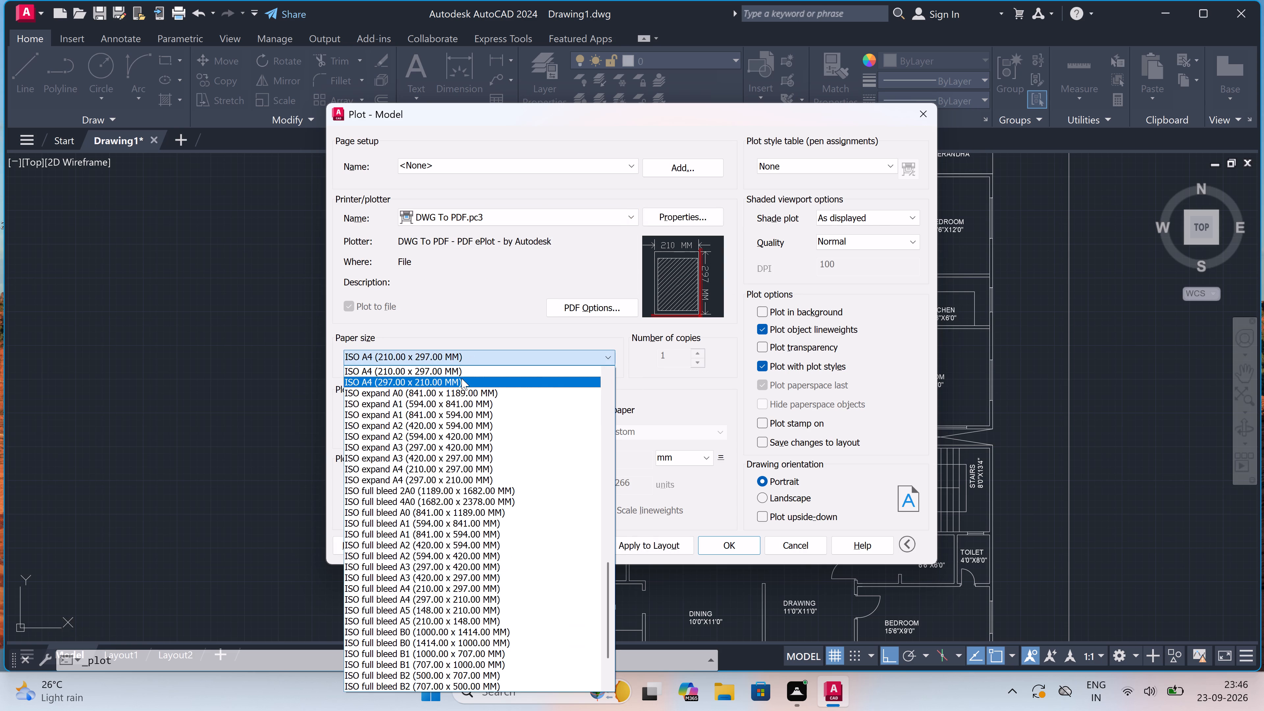
click(461, 378)
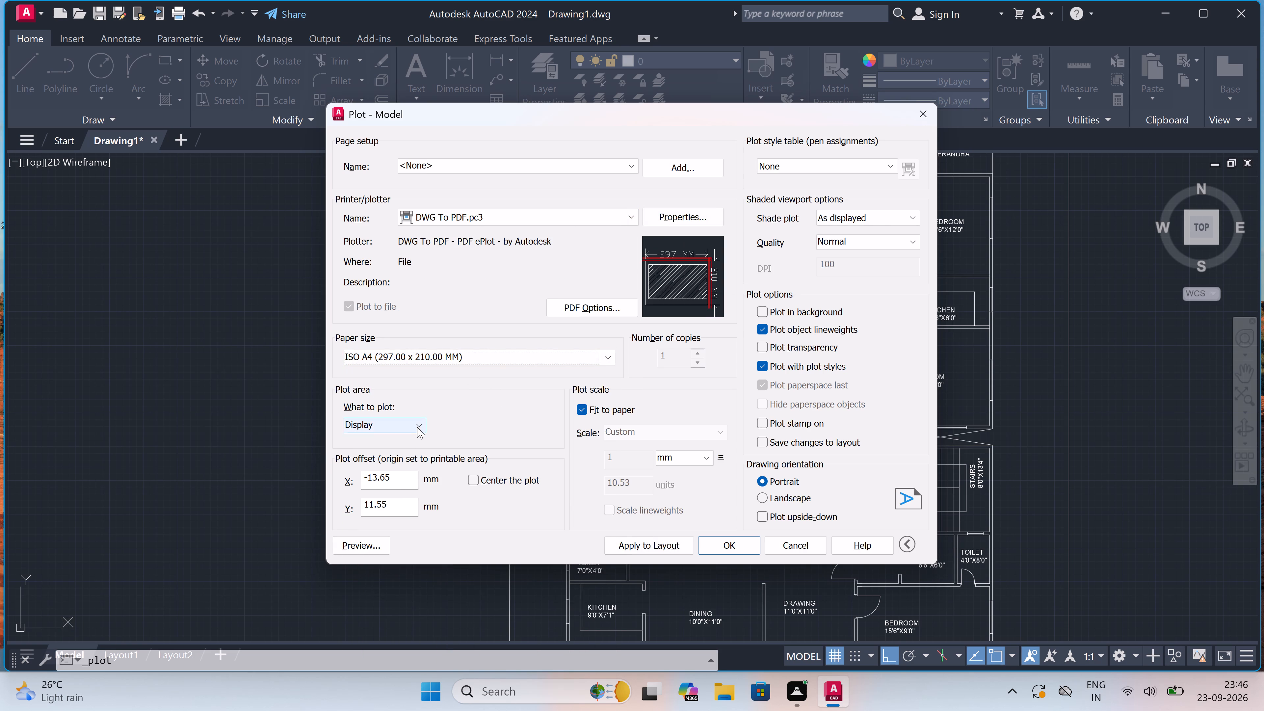
Set the plot area to a window around the plan's outer border rectangle and center the plot.
click(417, 427)
click(418, 474)
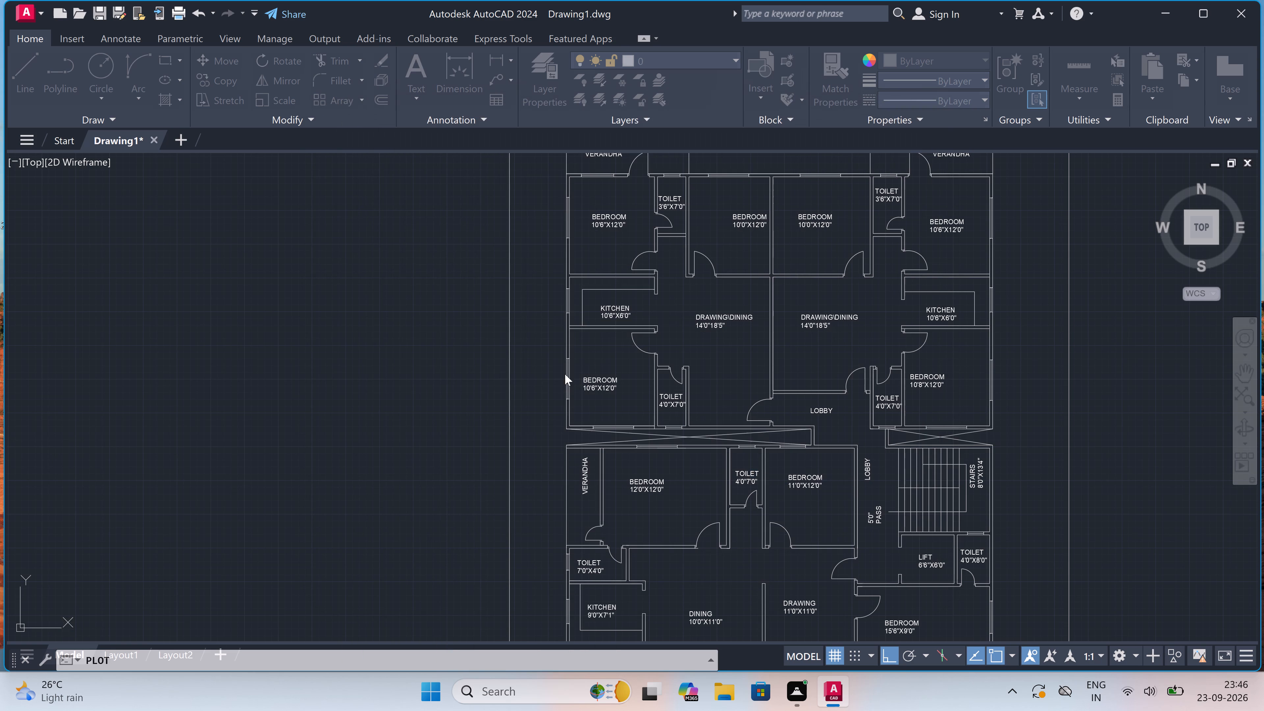
scroll(609, 287, down, 2)
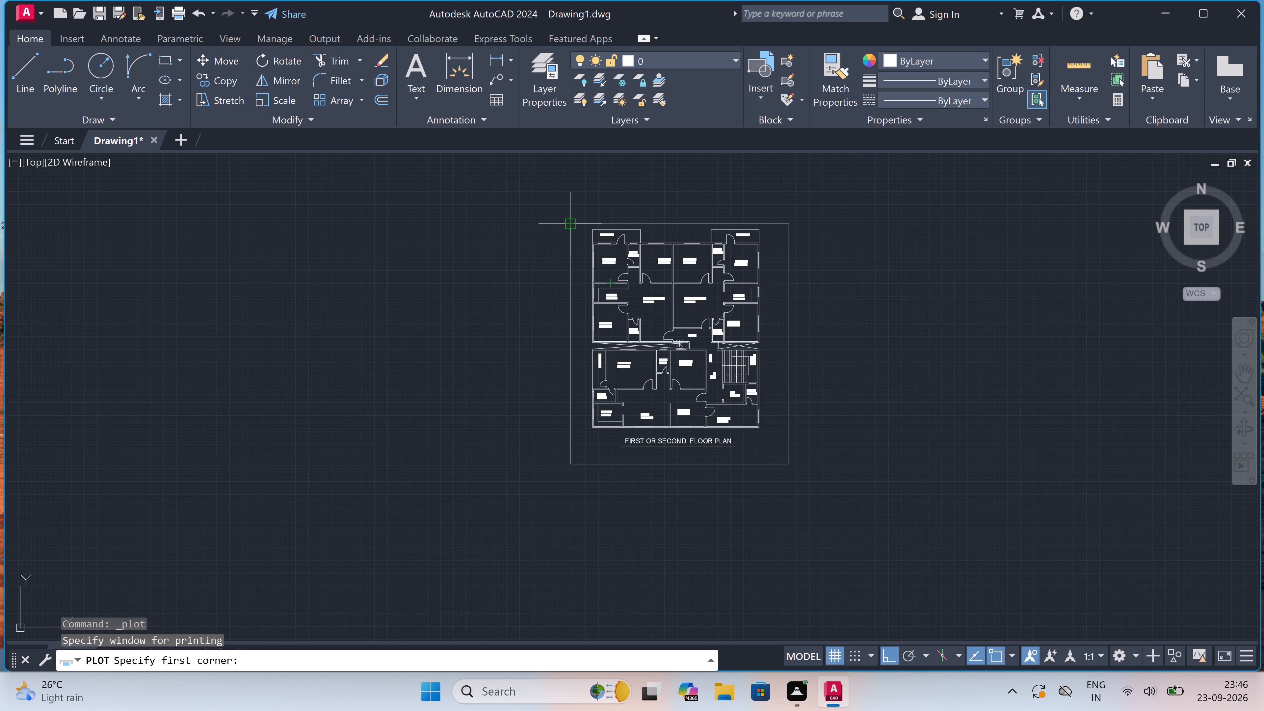
drag(565, 217, 570, 220)
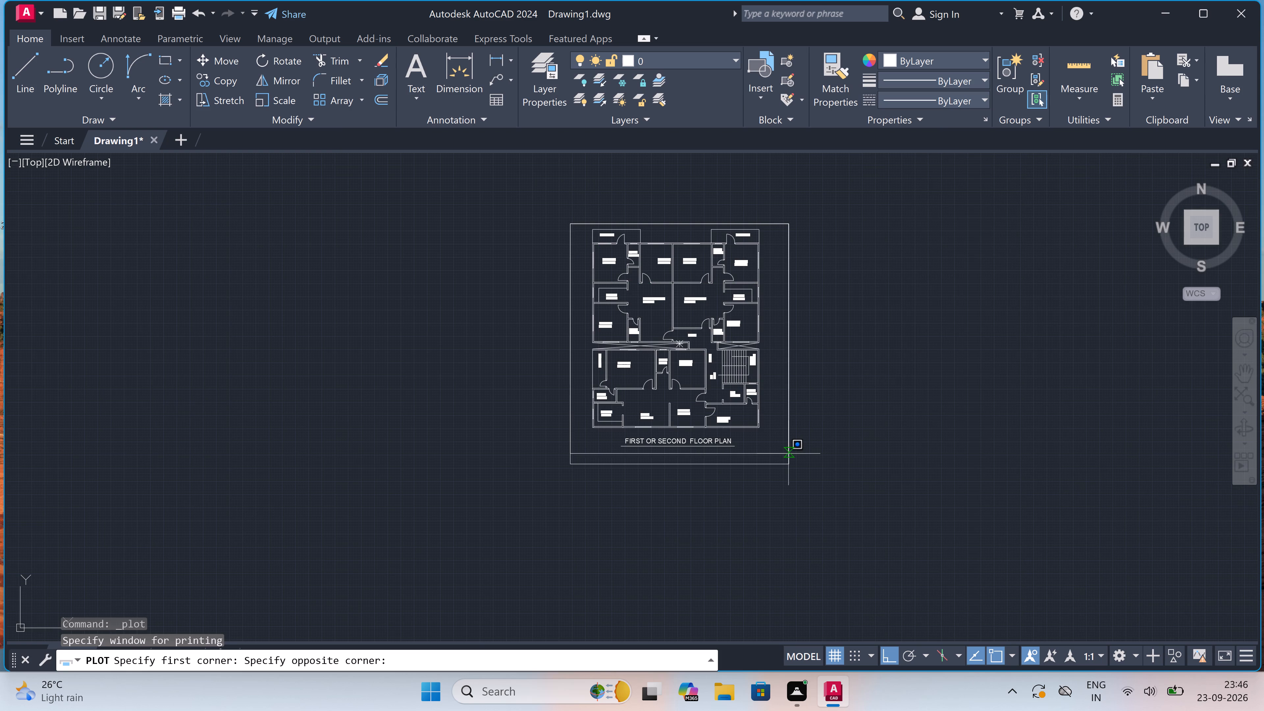
click(789, 465)
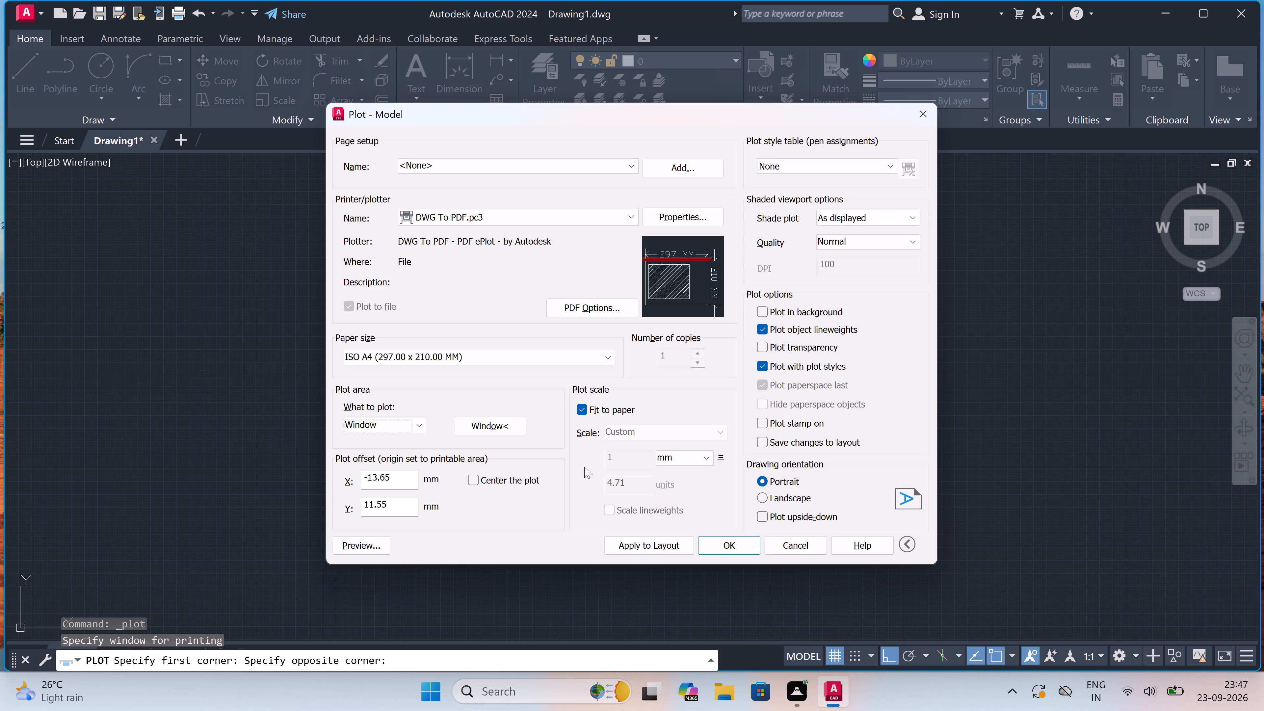
click(471, 476)
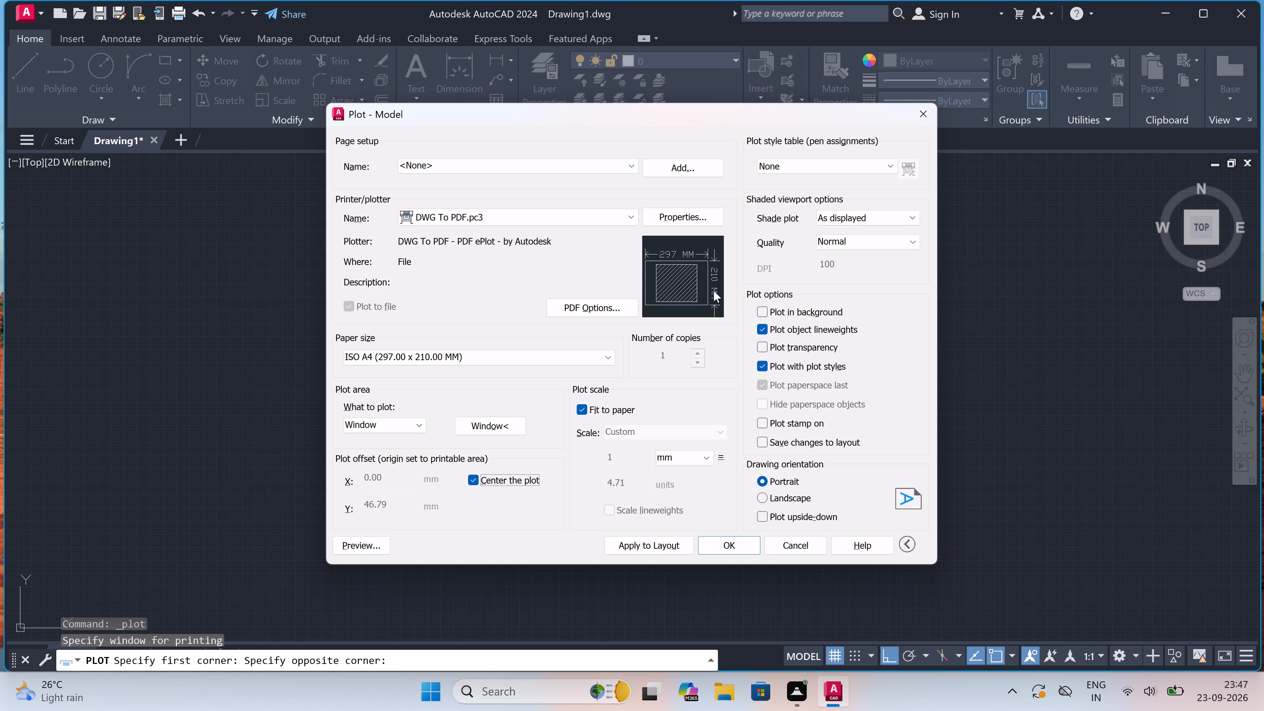
Assign the acad.ctb plot style table to all layouts and apply the plot settings to the layout.
click(803, 163)
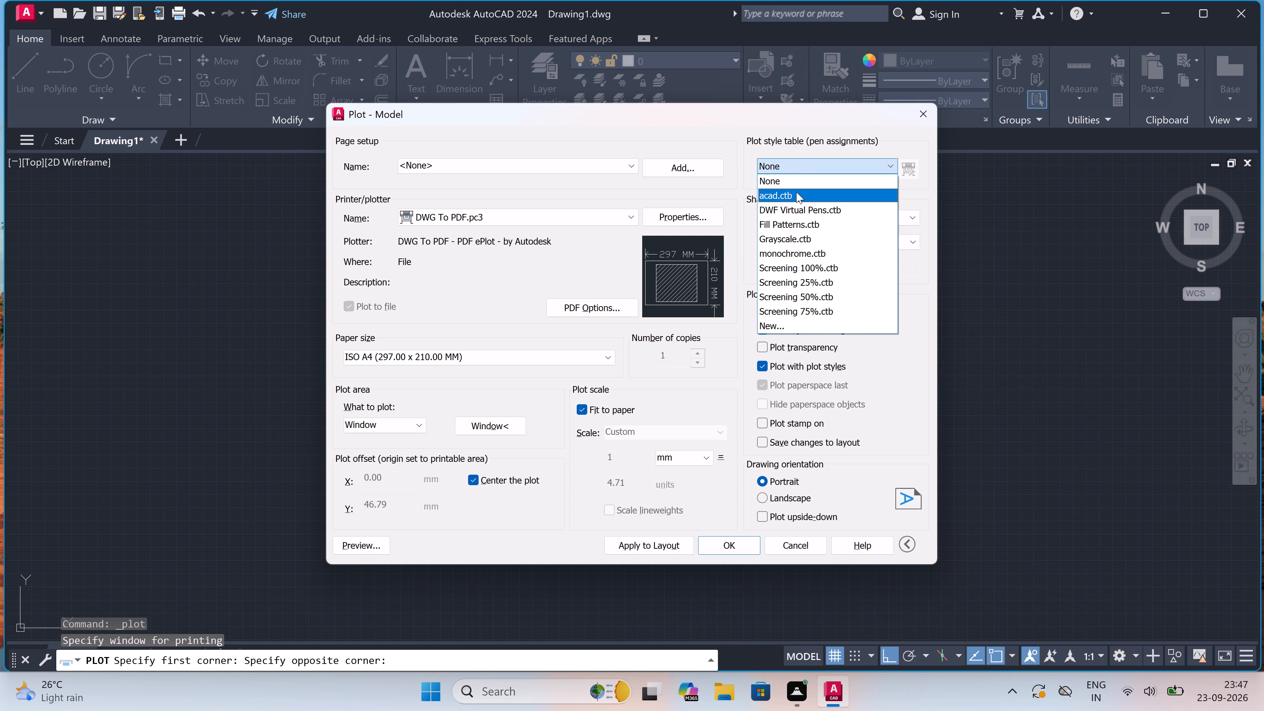
click(796, 192)
click(651, 380)
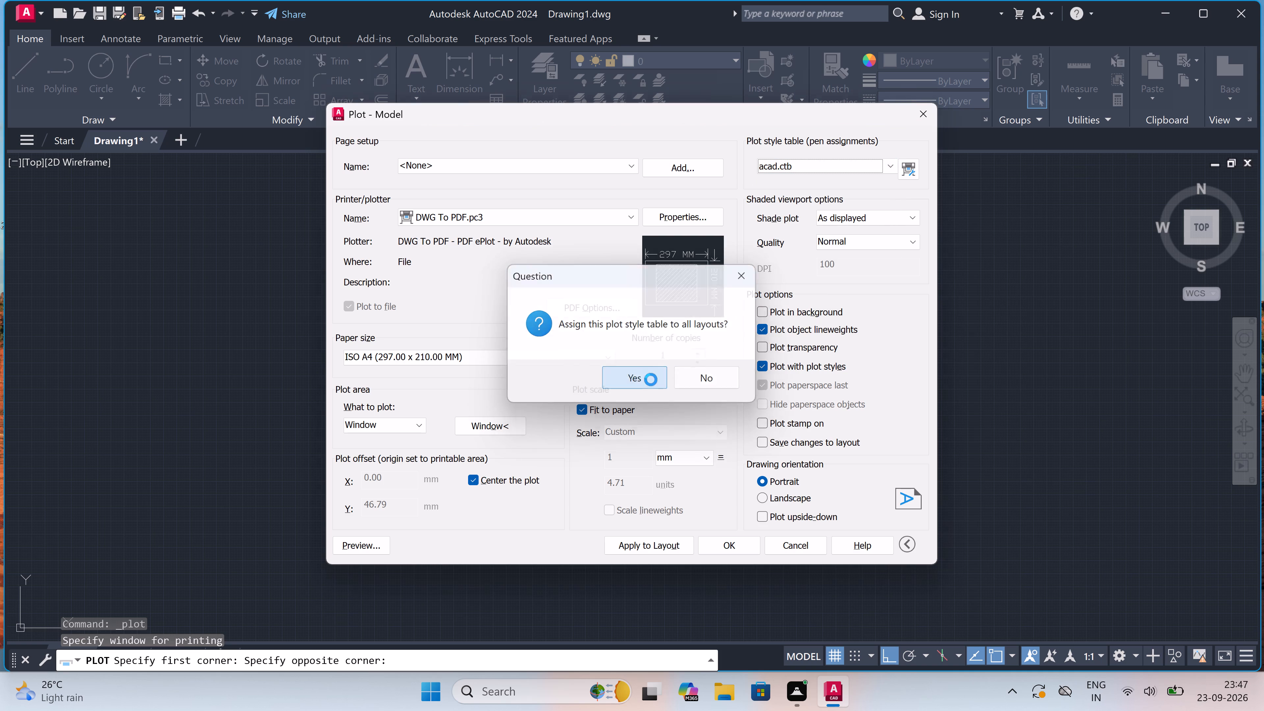
click(642, 547)
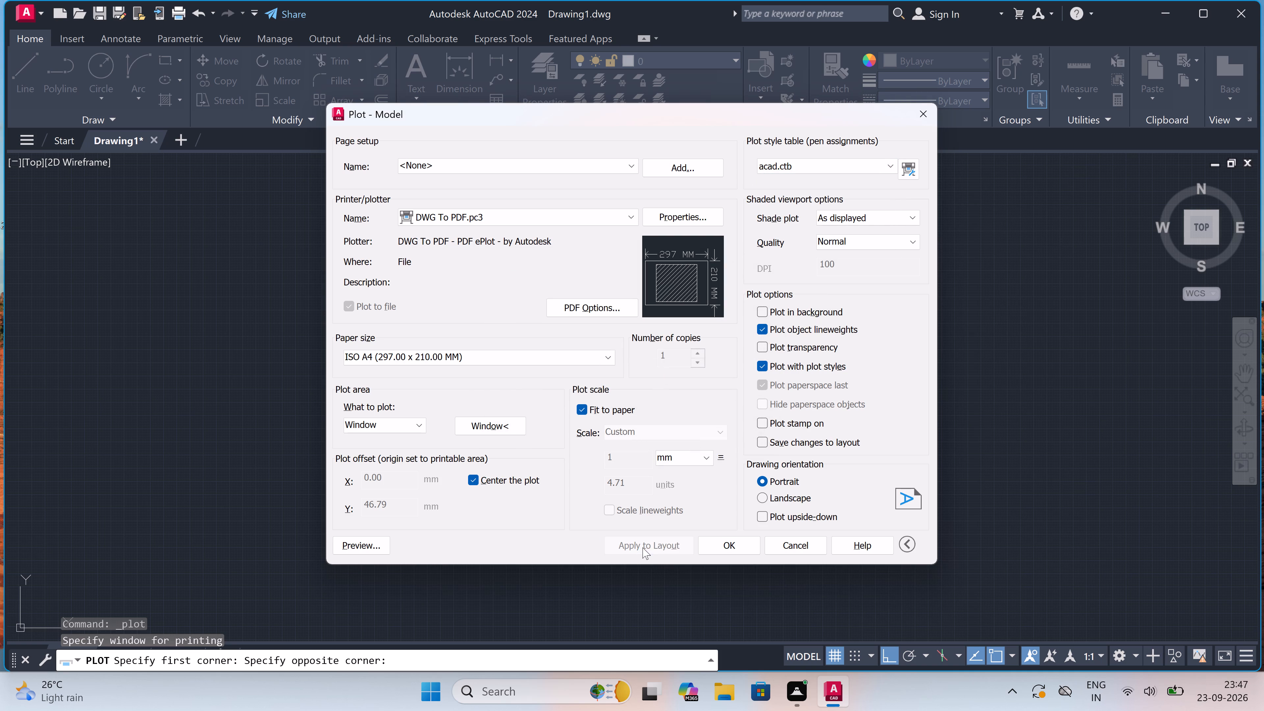
Run the plot and save the PDF in Documents as "GROUND FLOOR PLAN -5 23-09-26".
click(712, 545)
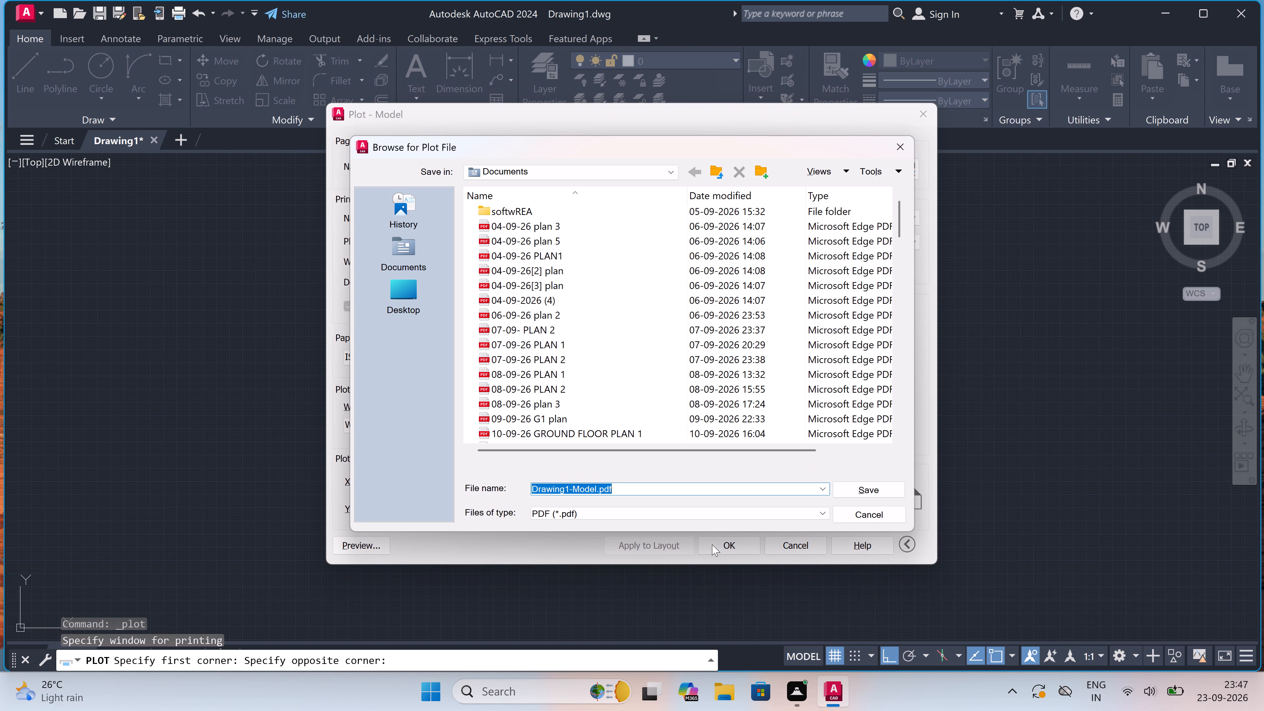
key(BackSpace)
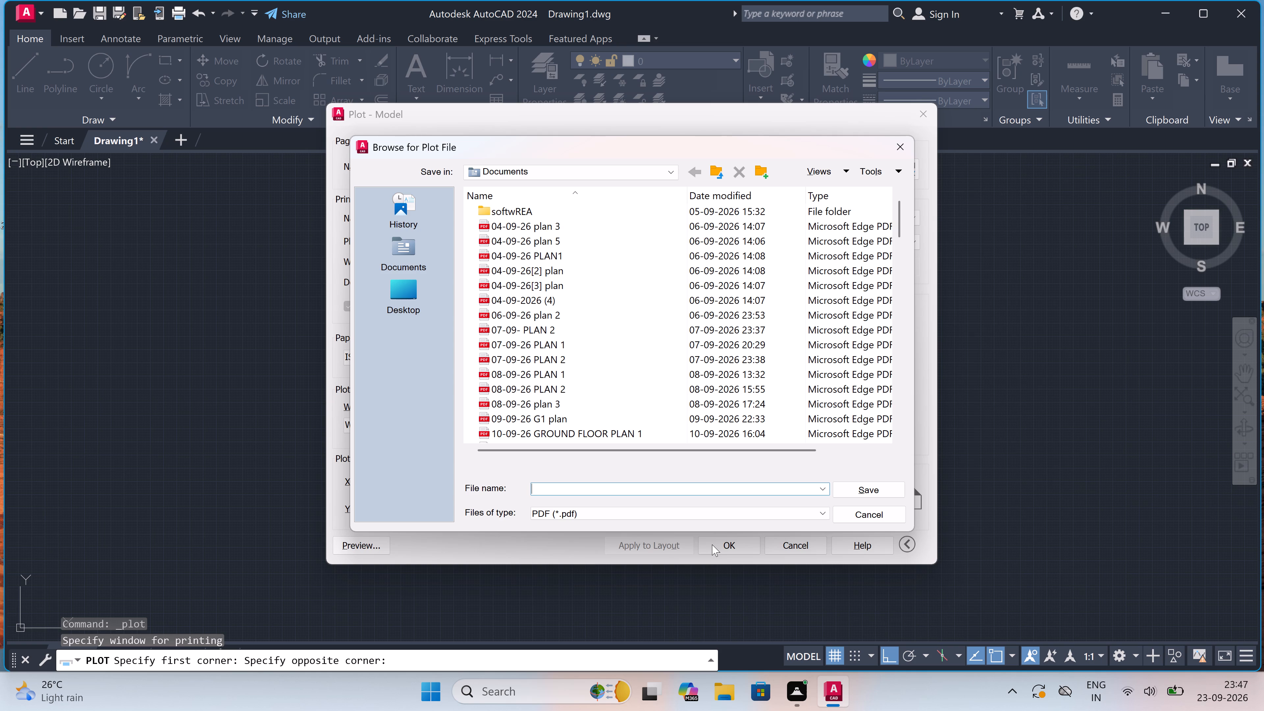
text(GROU)
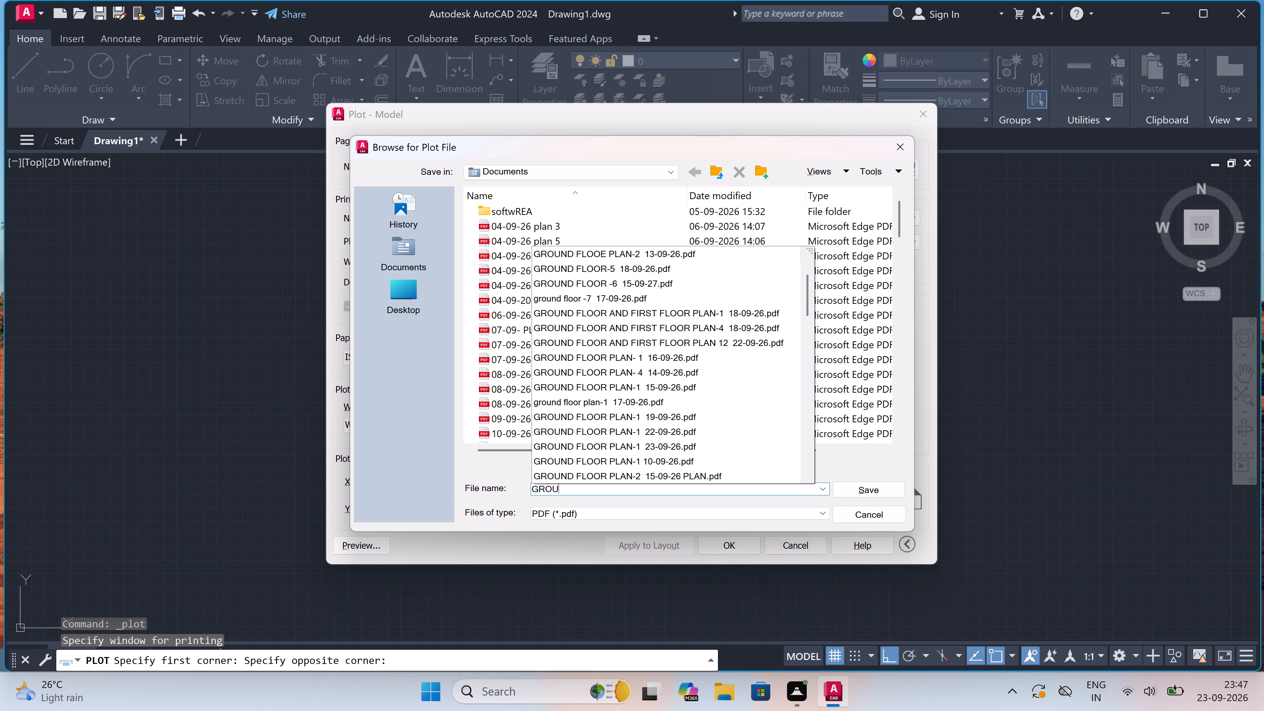
text(ND FLOOR PLAN -5)
key(space)
key(space)
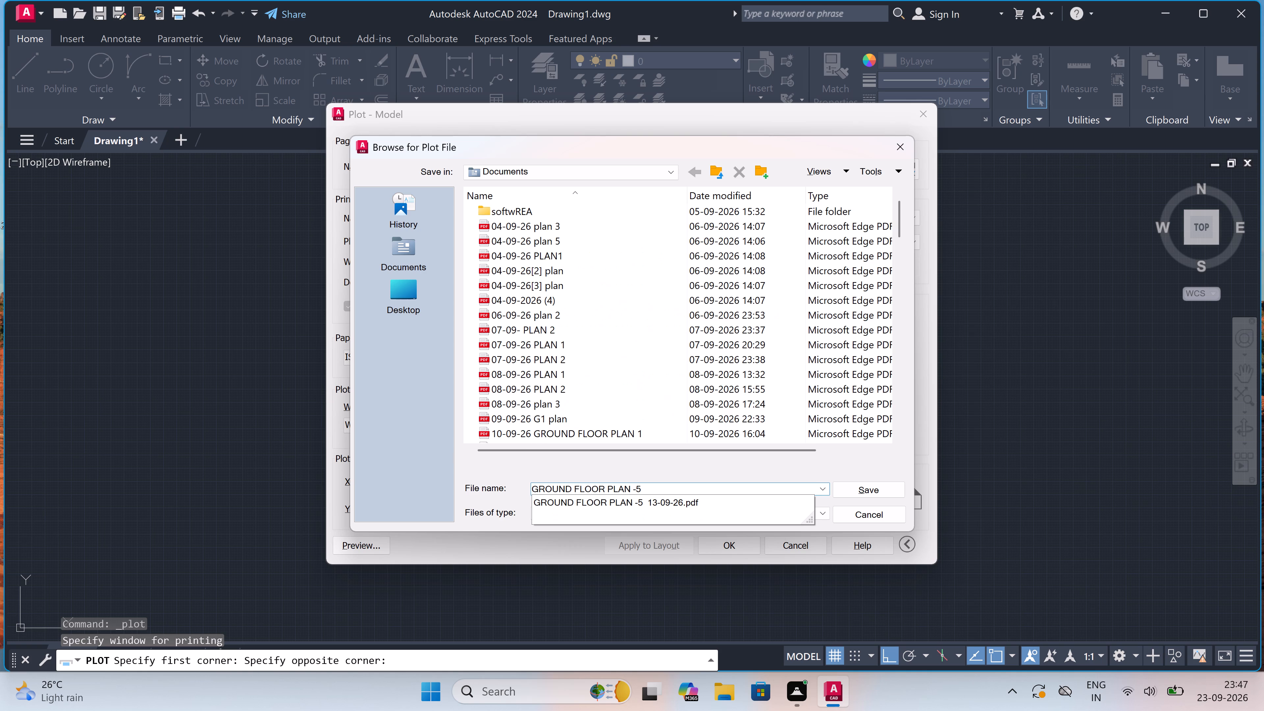
text(23-09-26)
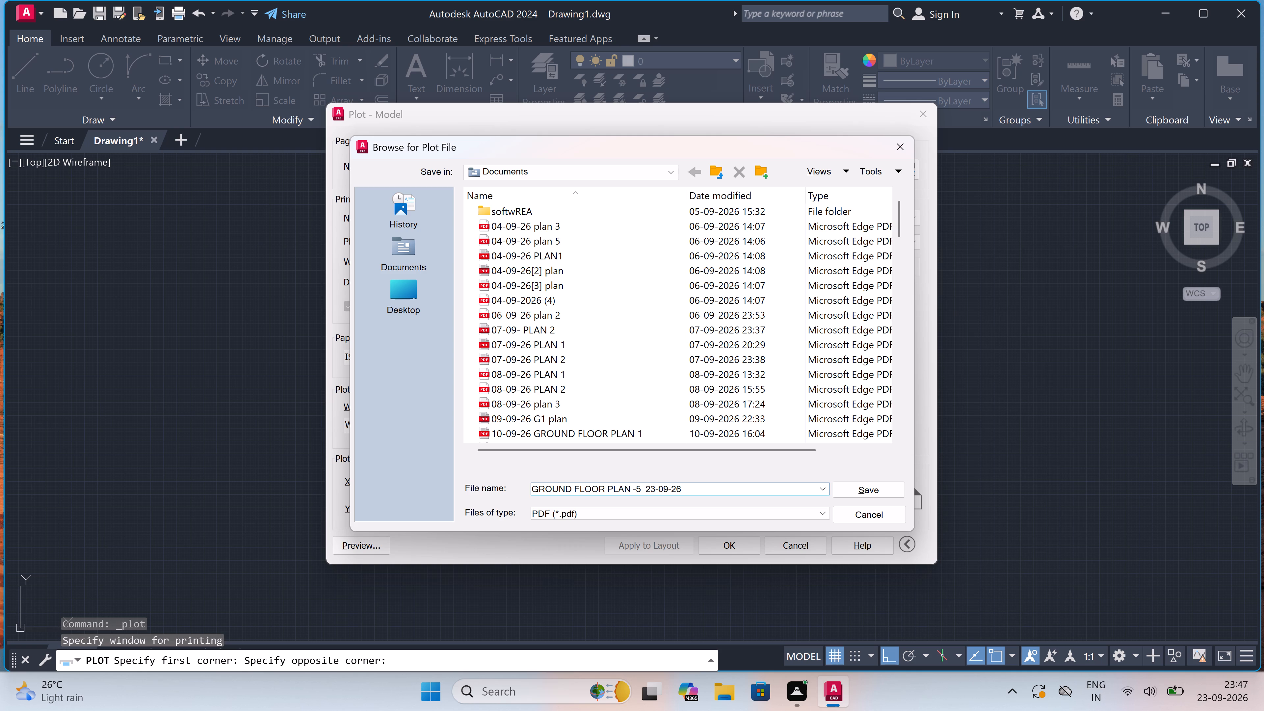
click(843, 487)
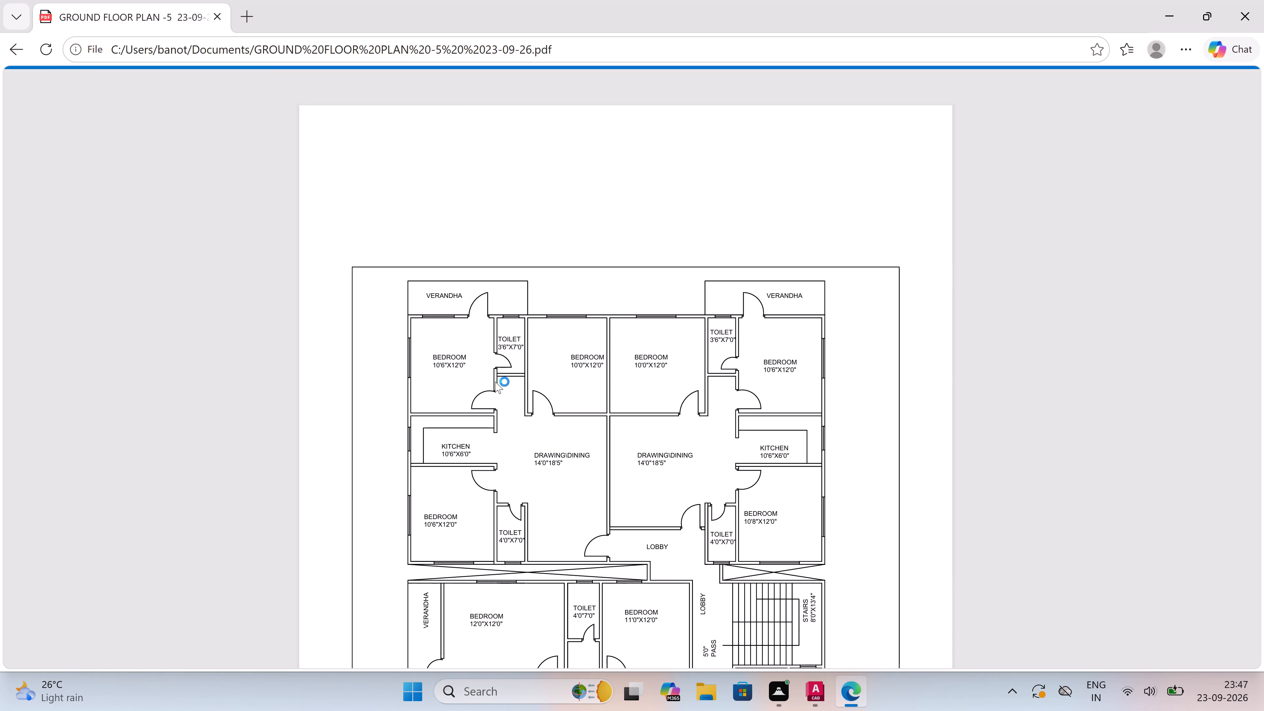
Look over the plotted PDF from the upper flats down to the plan title, and close the PDF viewer.
scroll(540, 342, down, 2)
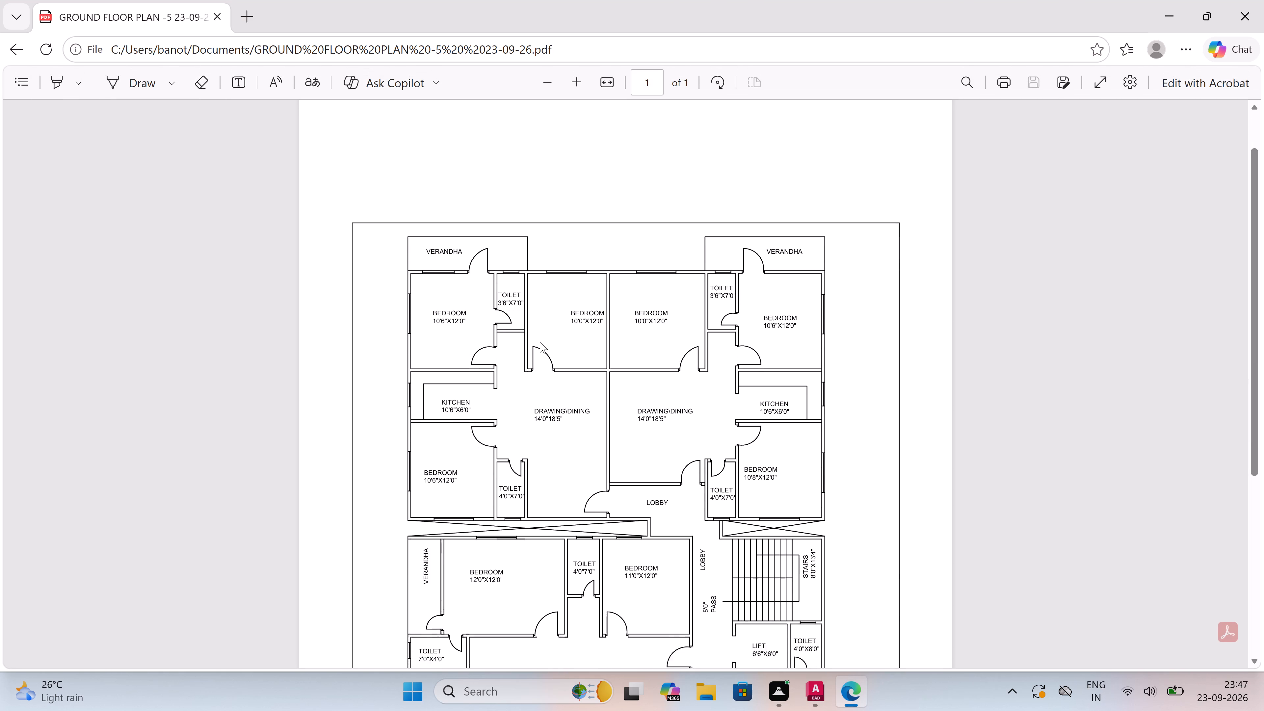
scroll(540, 342, down, 1)
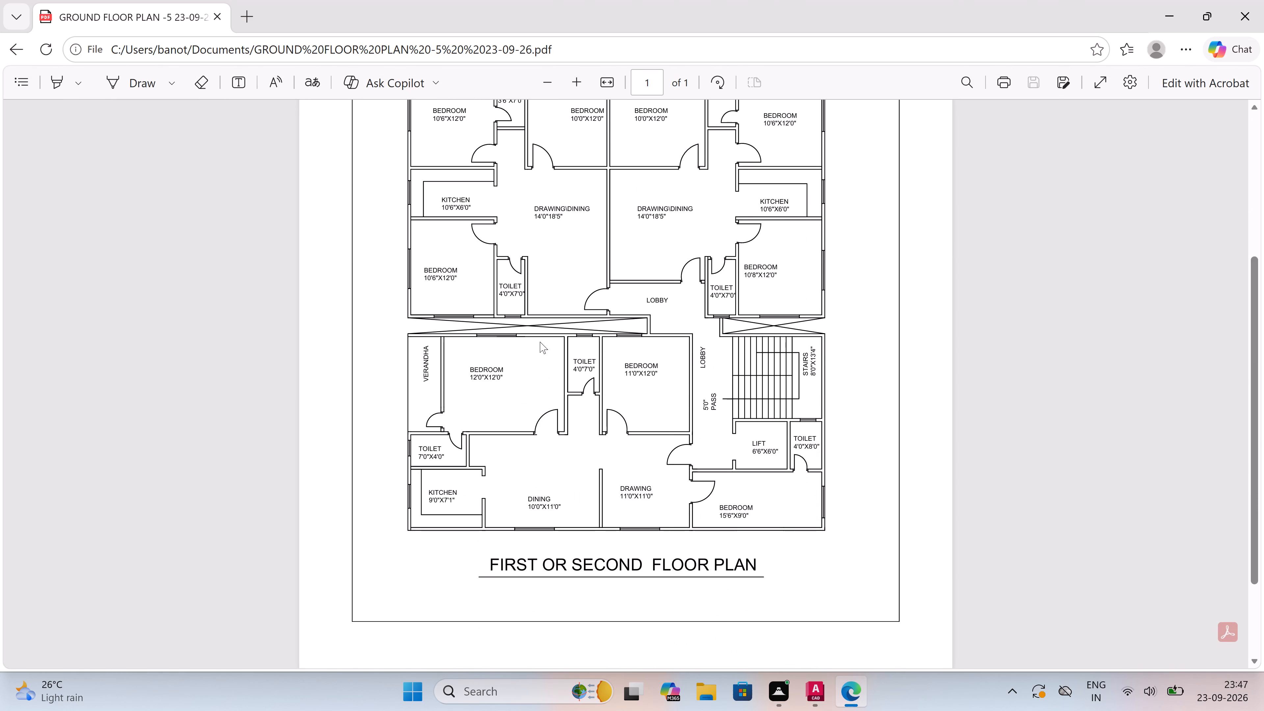
scroll(540, 342, up, 2)
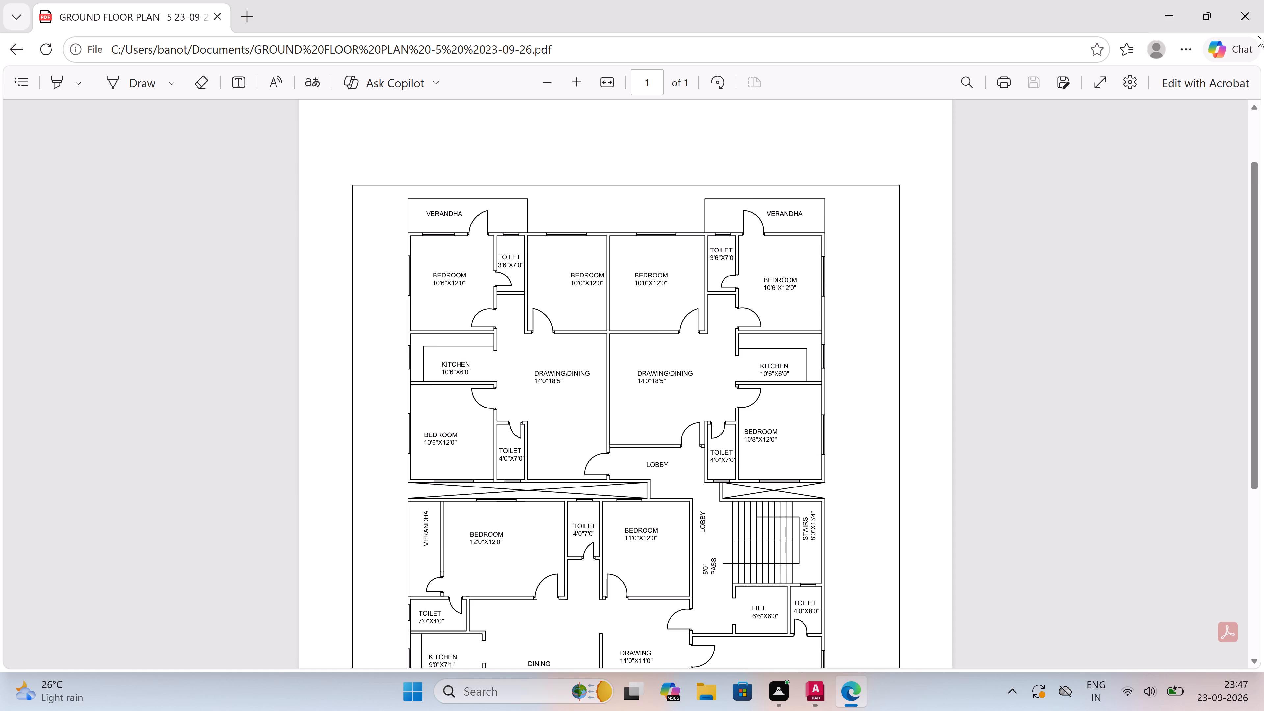
click(1245, 9)
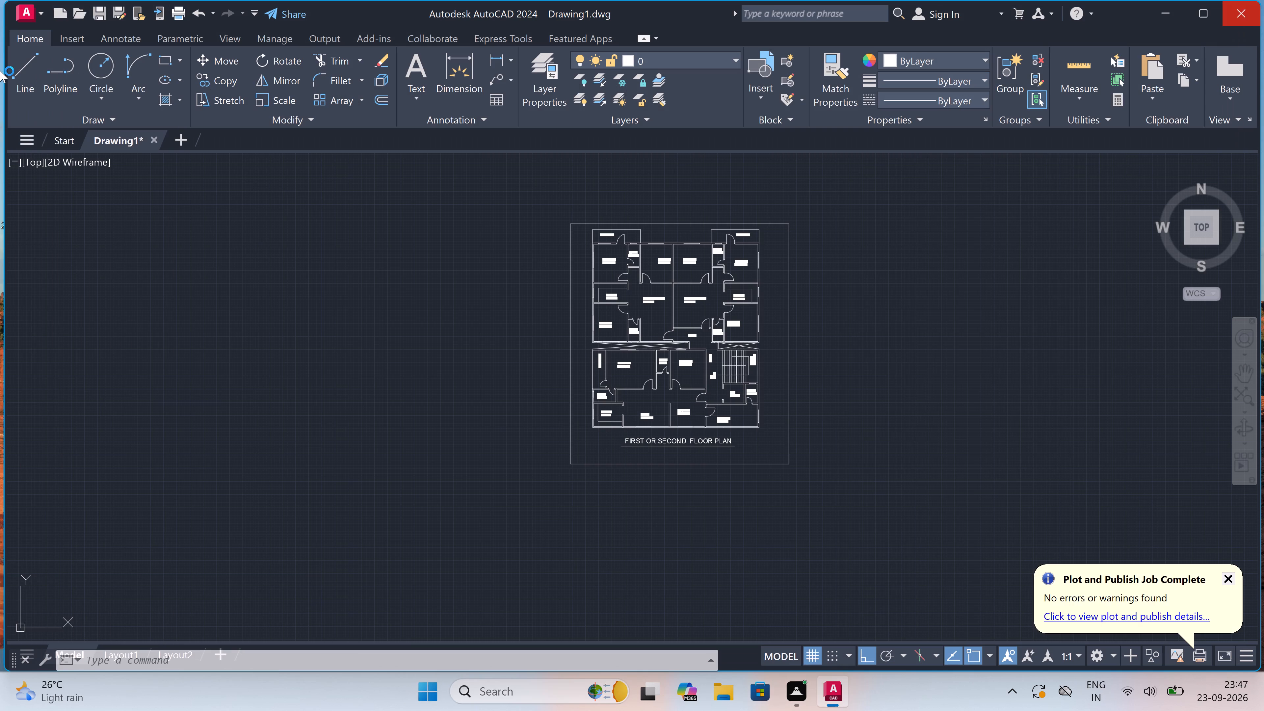
Save the drawing in Documents as an AutoCAD 2018 drawing named "GROUND FLOOR PLAN -5 23-09-26".
click(25, 13)
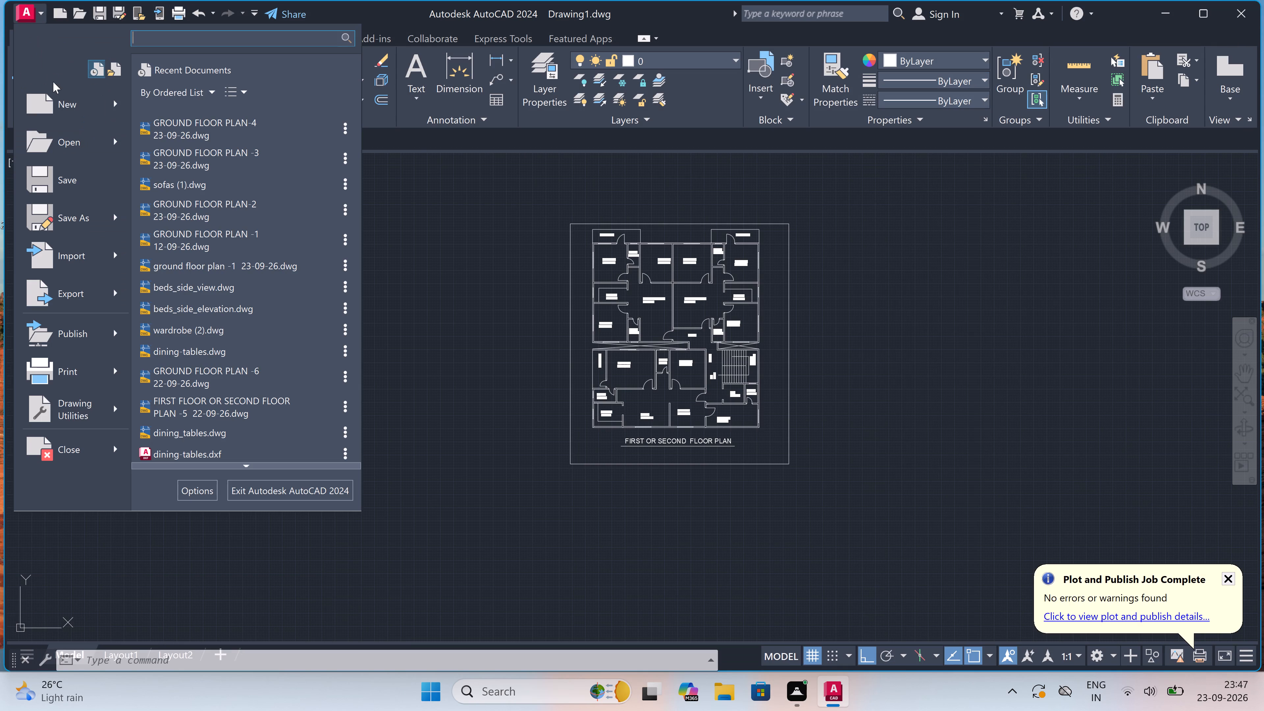
click(64, 217)
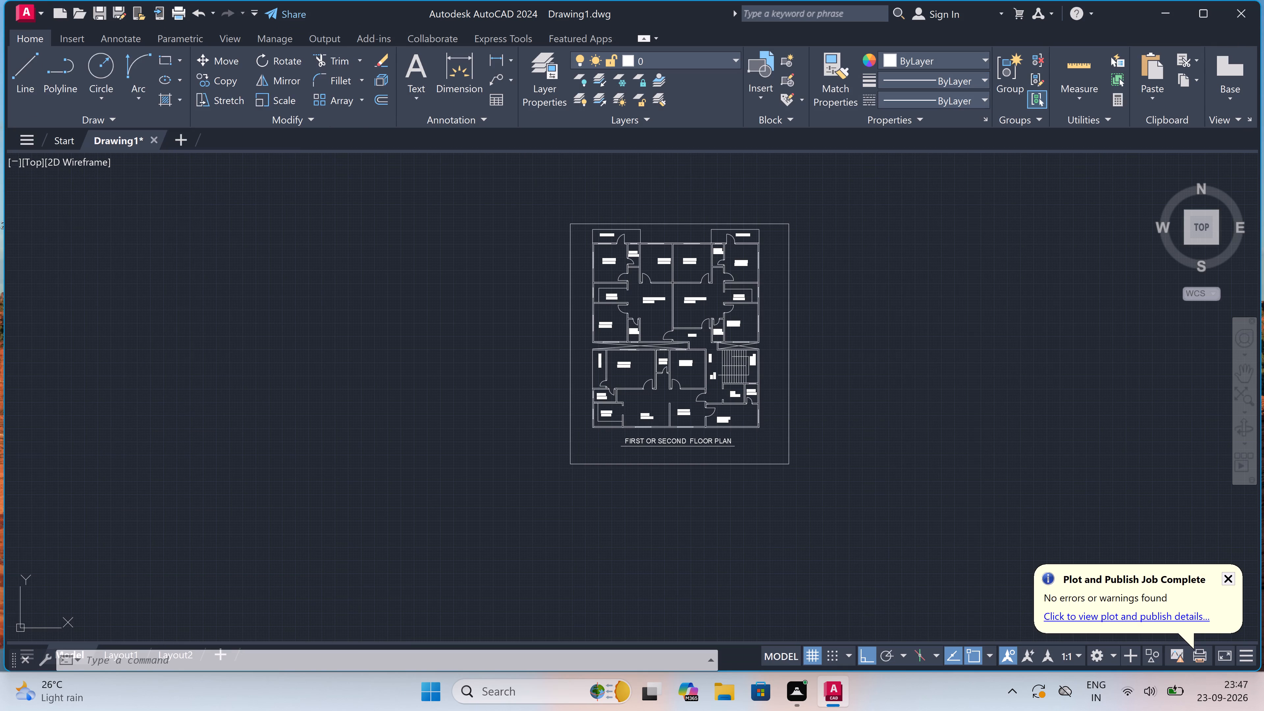
key(BackSpace)
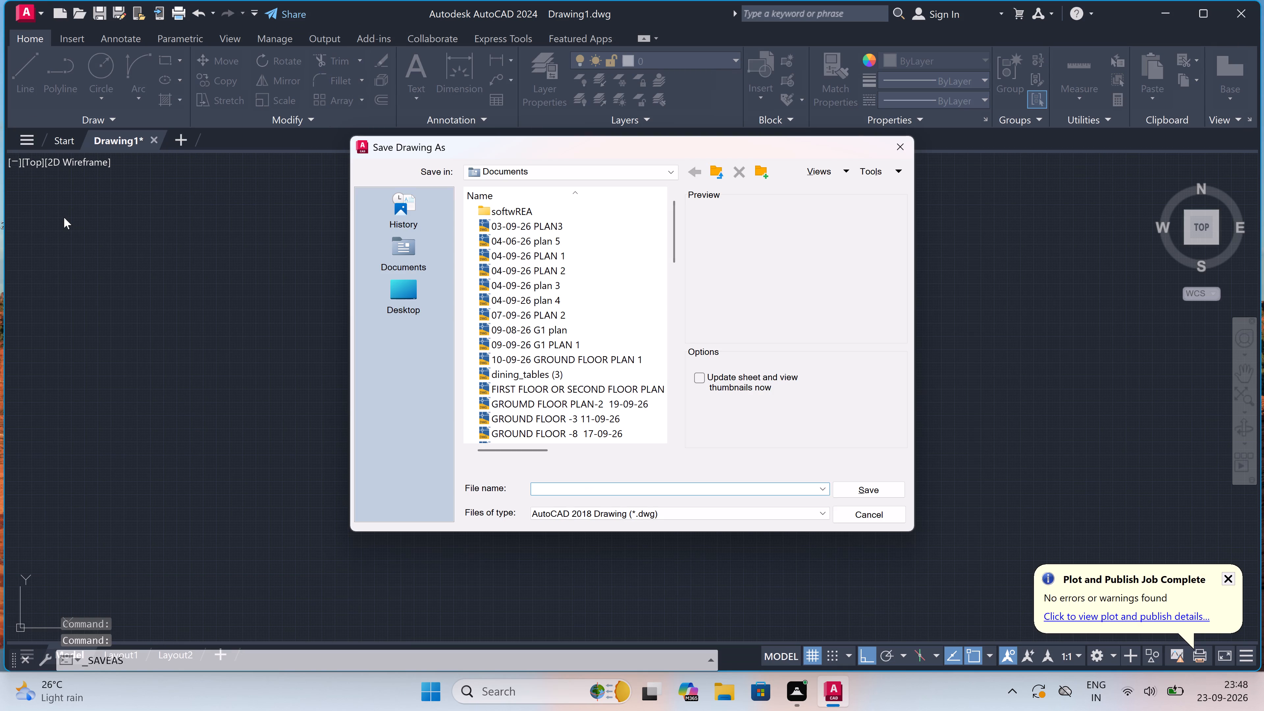
text(GROUND)
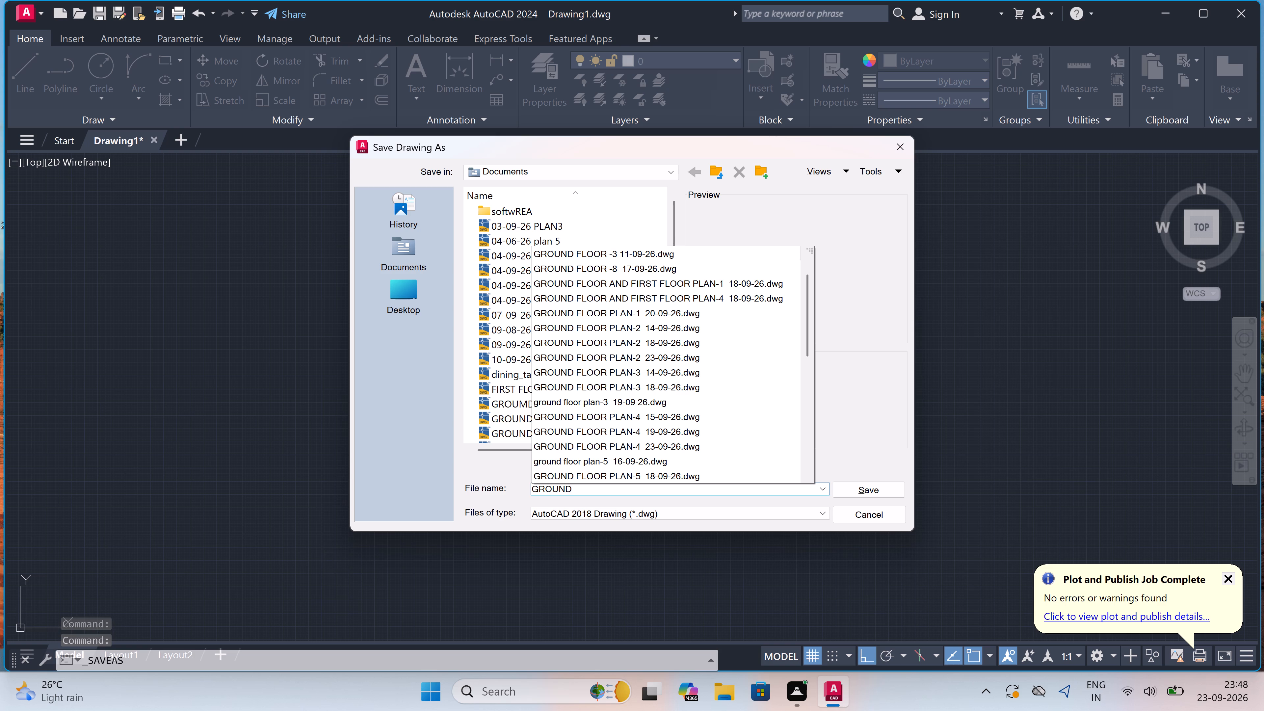
key(space)
text(FLOOR PLAN -)
text(5)
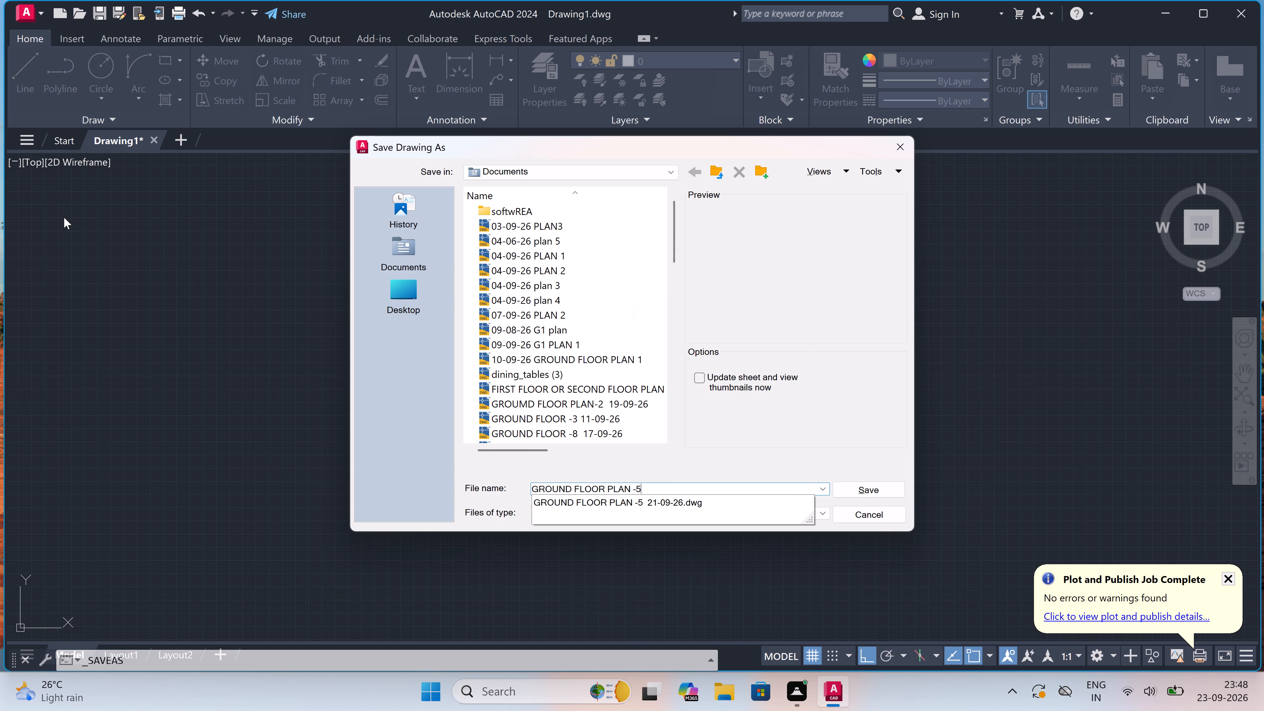
key(space)
key(space)
text(23)
text(-09-26)
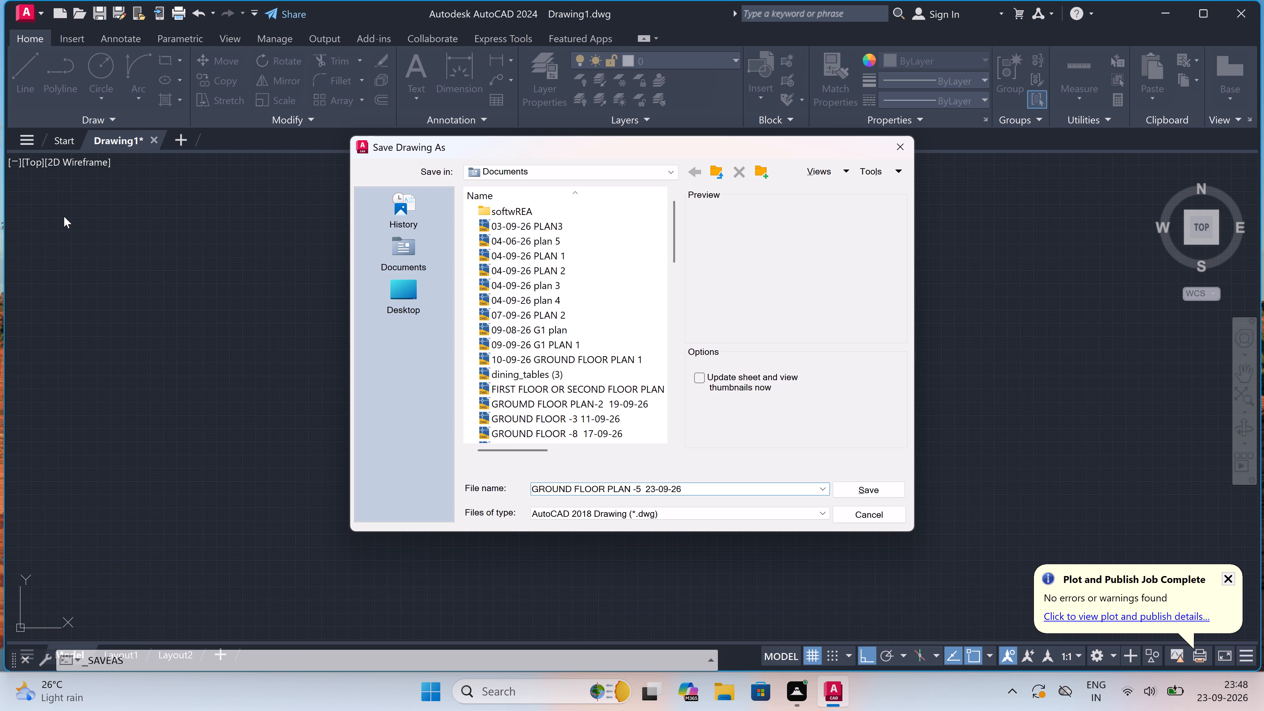
click(861, 490)
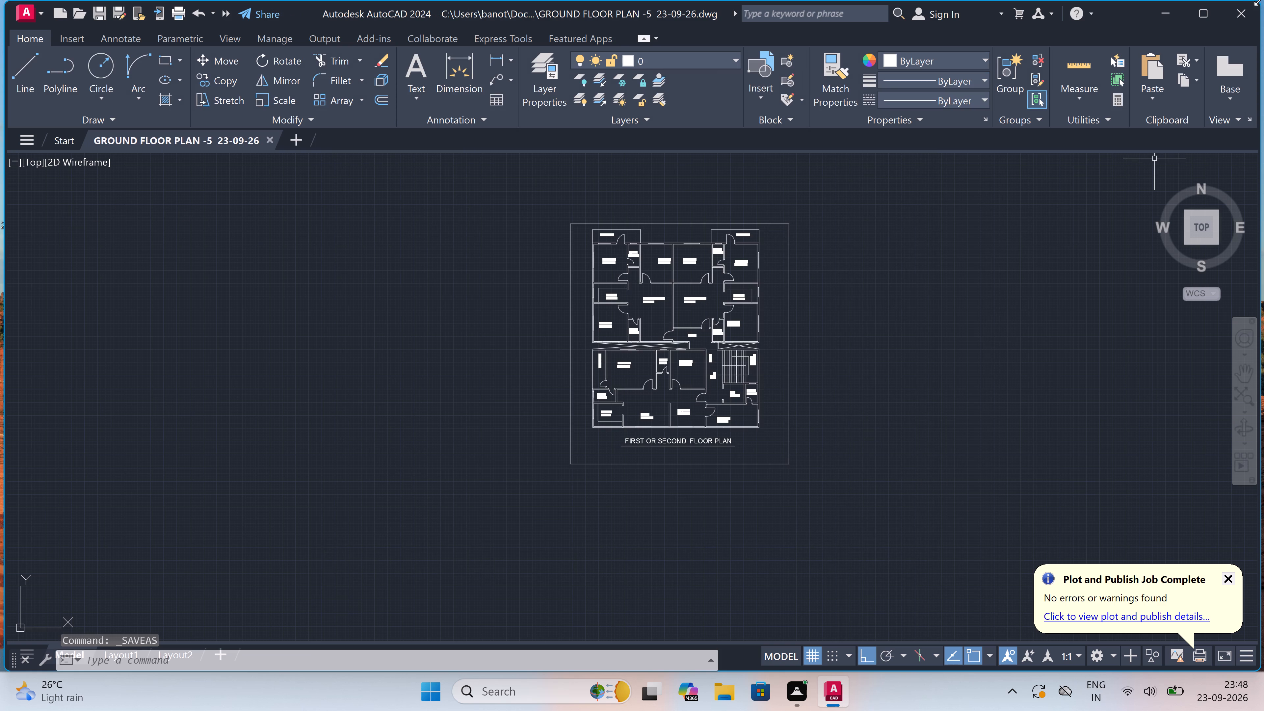
Close AutoCAD.
click(1243, 11)
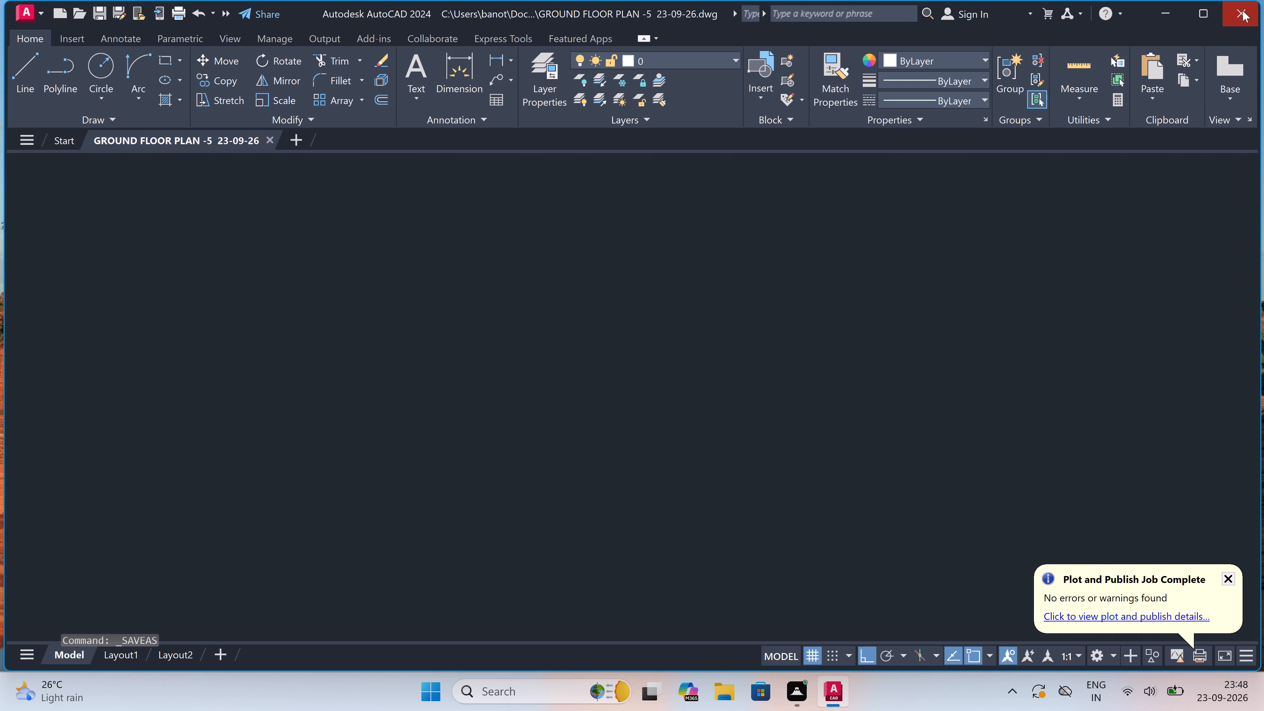